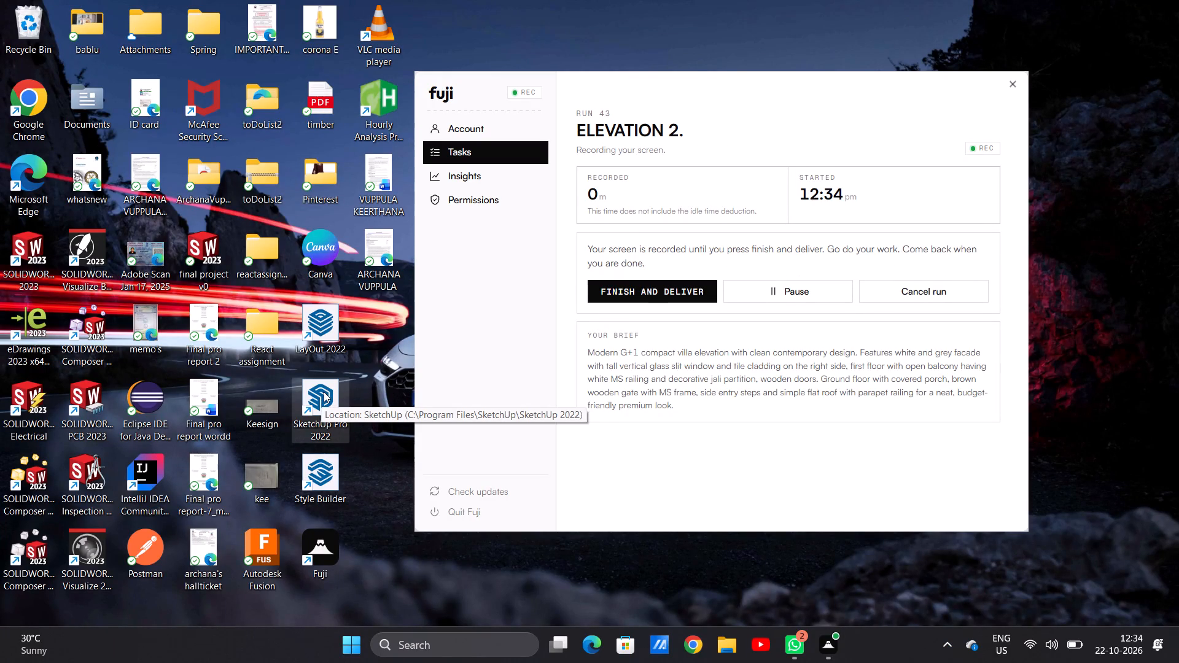
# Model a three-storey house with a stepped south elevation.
# Launch SketchUp Pro 2022 and bring its welcome window to the front.
pyautogui.doubleClick(323, 392)
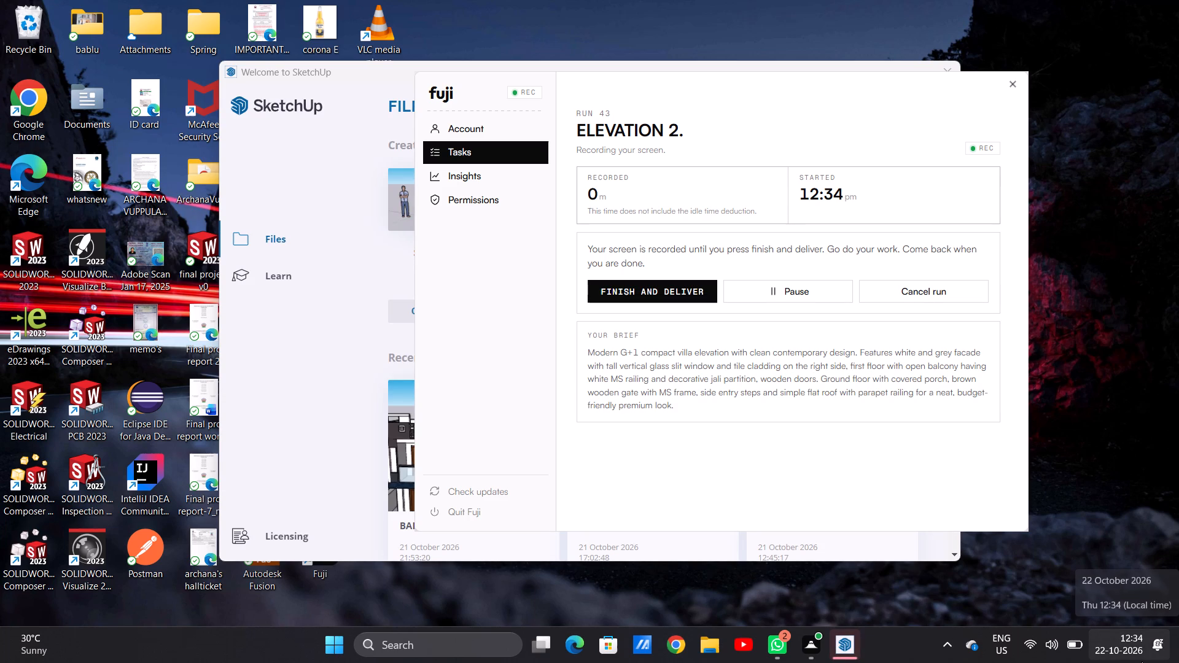
pyautogui.click(282, 407)
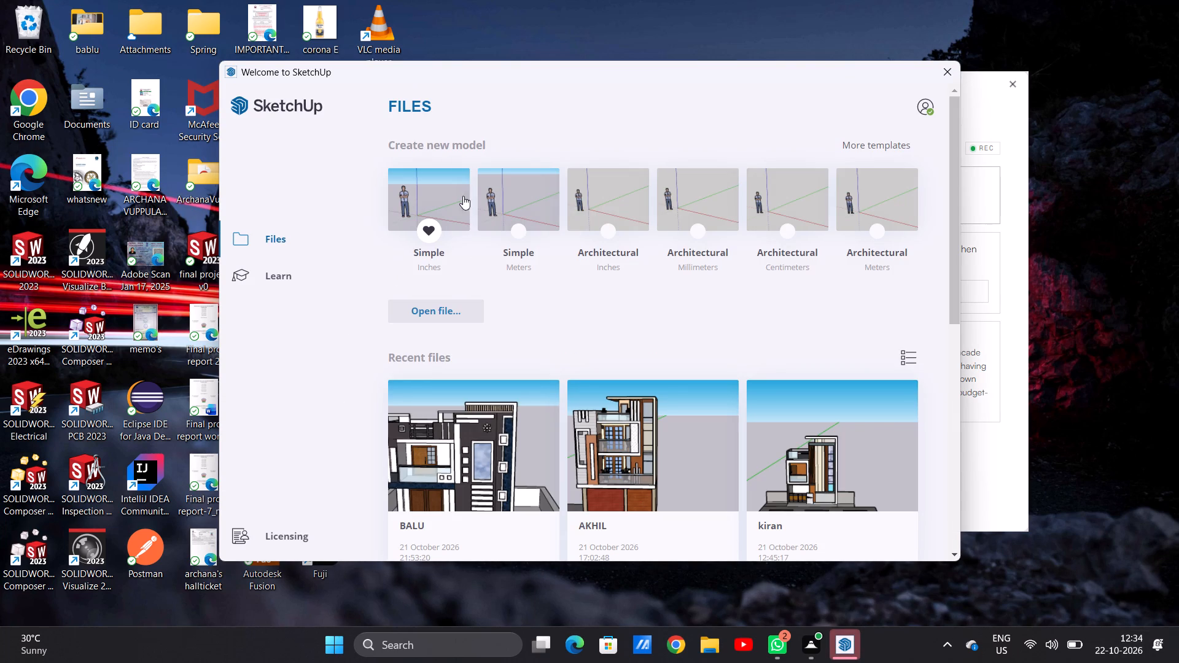
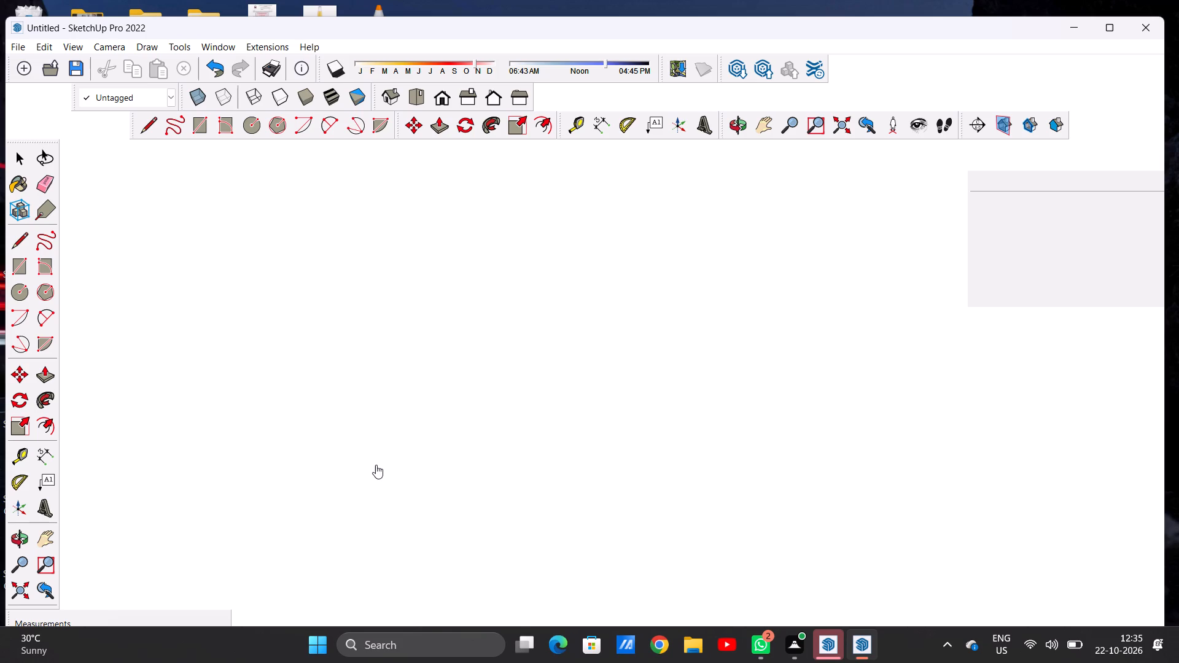
# In Top view, draw a flat rectangle about 13'6" wide on the ground plane near the origin.
pyautogui.press('space')
pyautogui.click(418, 98)
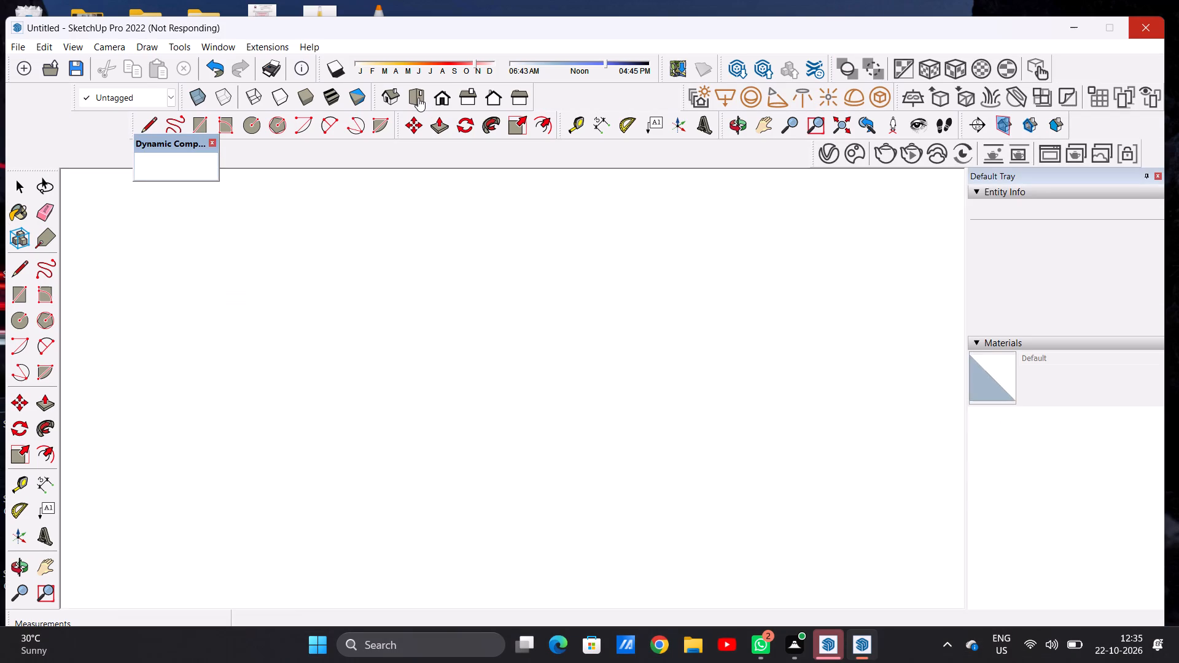
pyautogui.click(418, 98)
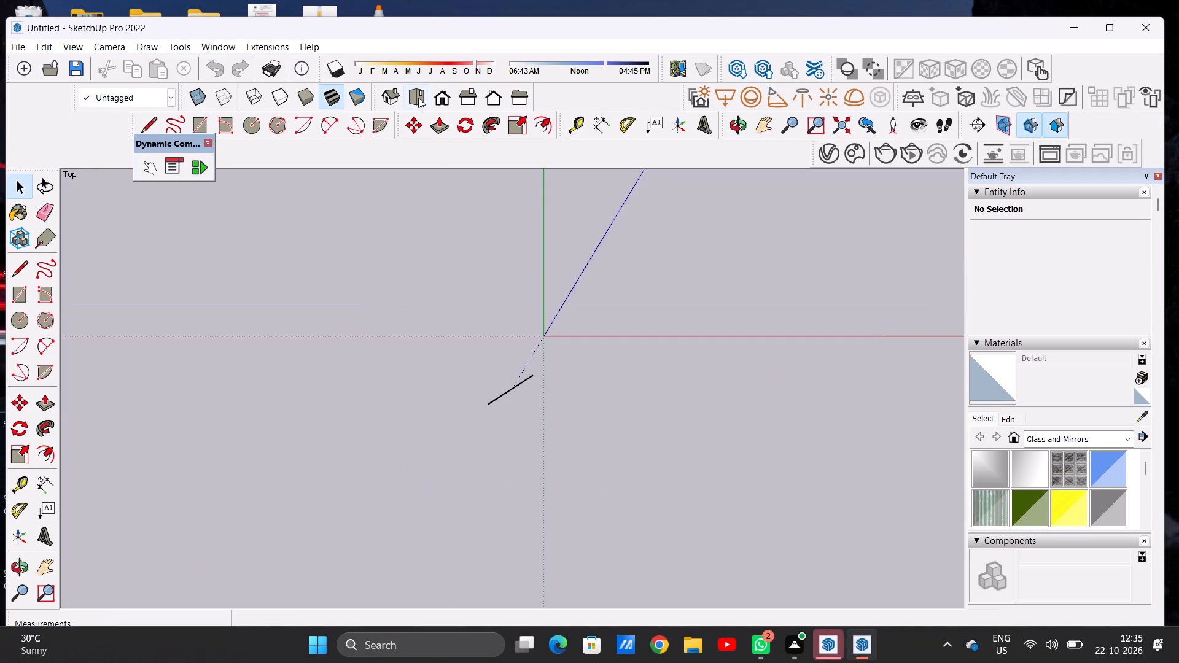
pyautogui.scroll(2, 862, 248)
pyautogui.scroll(-1, 862, 248)
pyautogui.scroll(14, 862, 248)
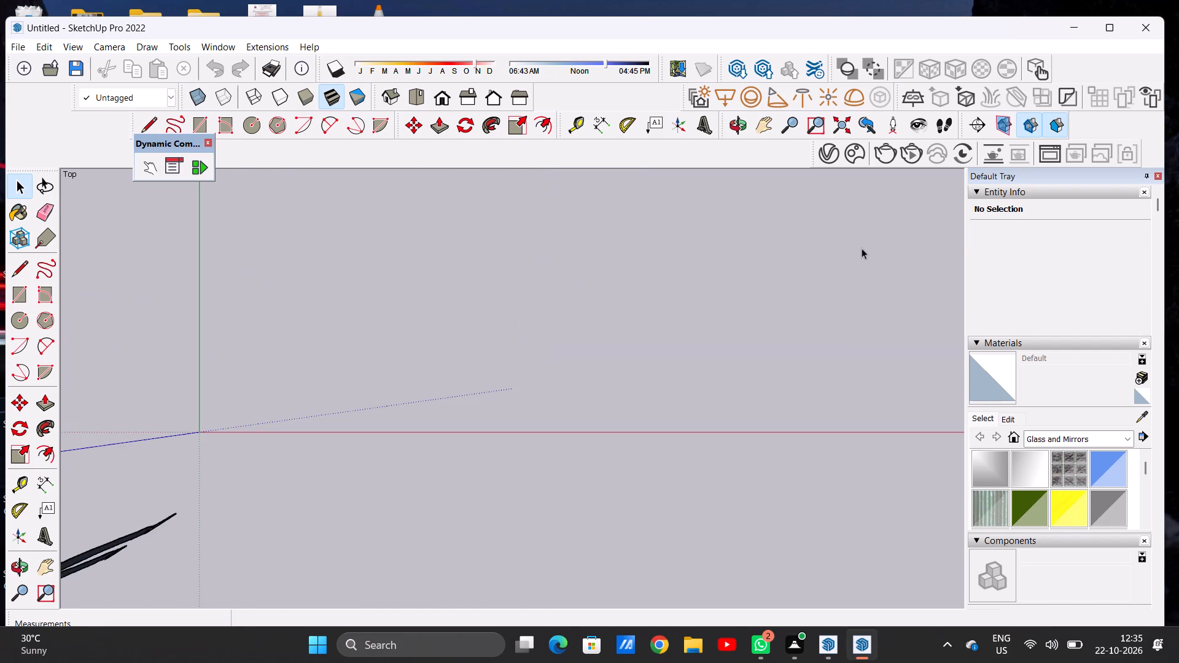
pyautogui.scroll(2, 862, 248)
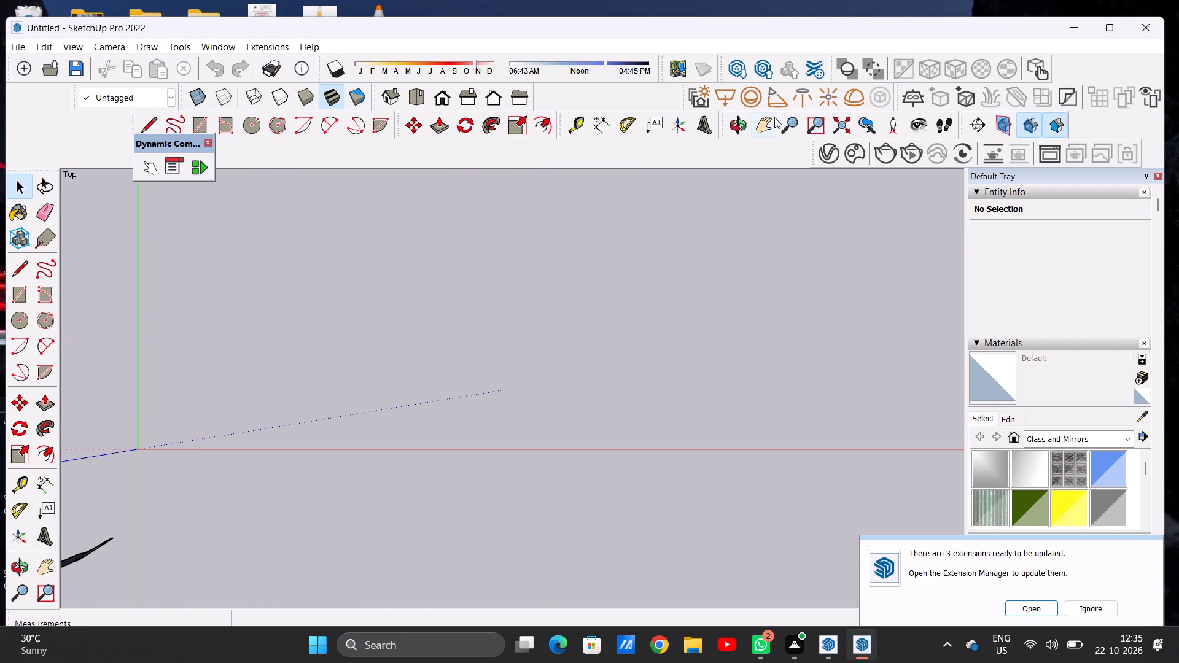
pyautogui.click(768, 125)
pyautogui.moveTo(161, 430); pyautogui.dragTo(82, 498)
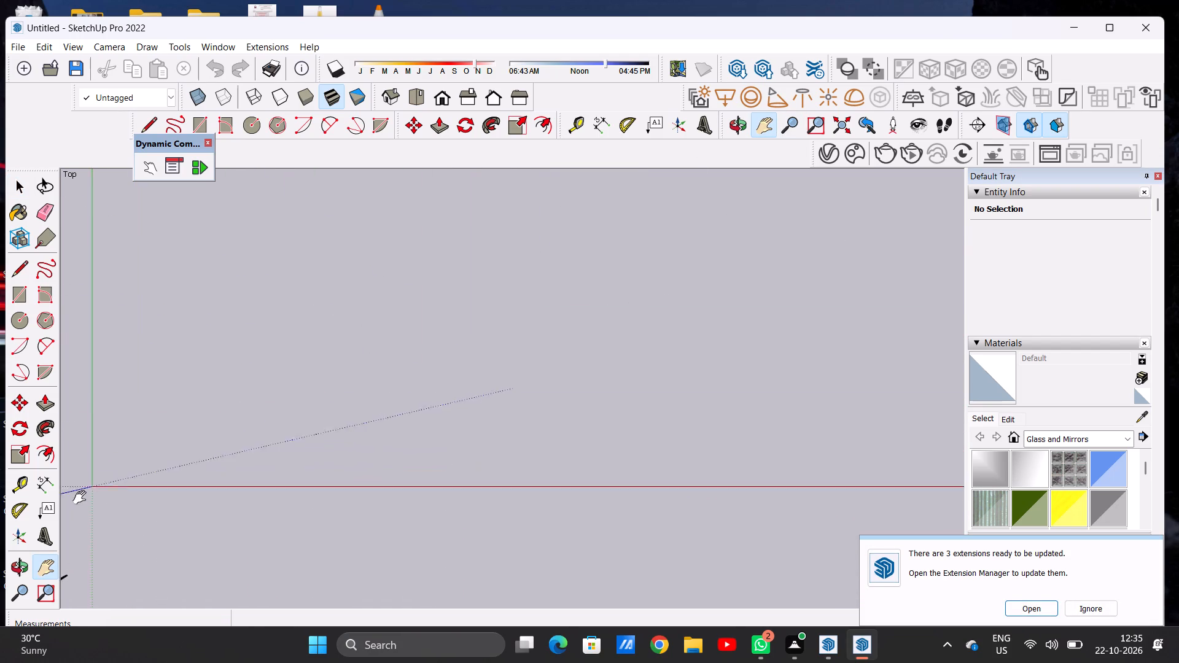
pyautogui.moveTo(82, 498); pyautogui.dragTo(72, 600)
pyautogui.moveTo(176, 498); pyautogui.dragTo(158, 545)
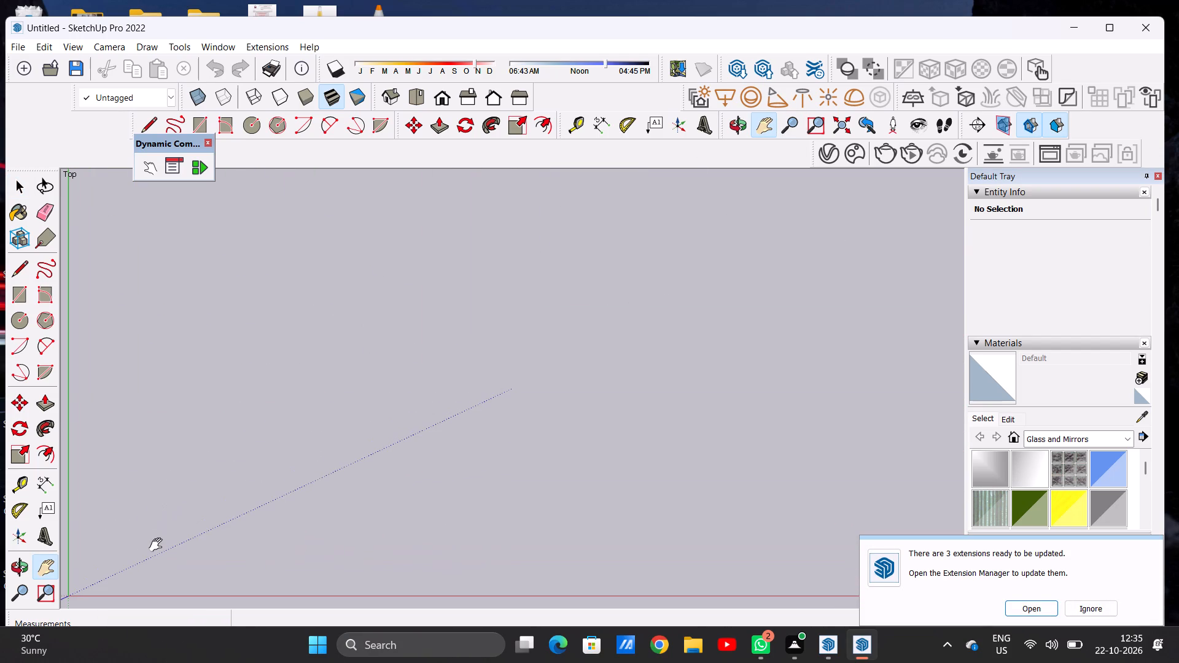
pyautogui.press('space')
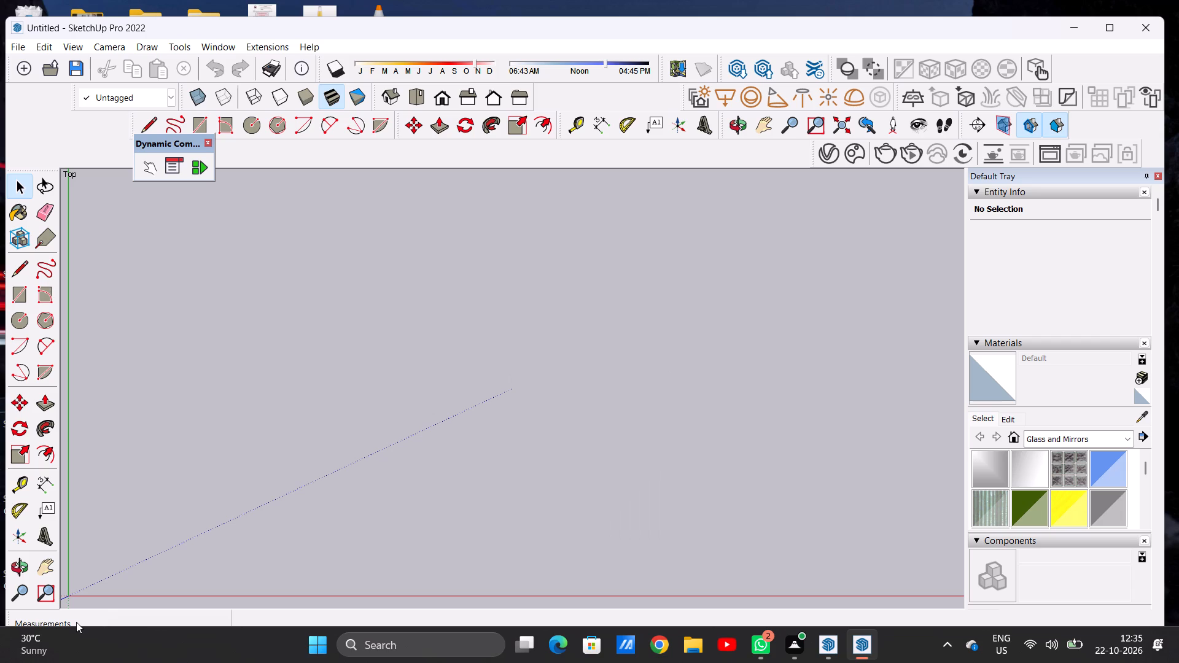
pyautogui.scroll(1, 76, 622)
pyautogui.scroll(-3, 182, 493)
pyautogui.scroll(1, 184, 493)
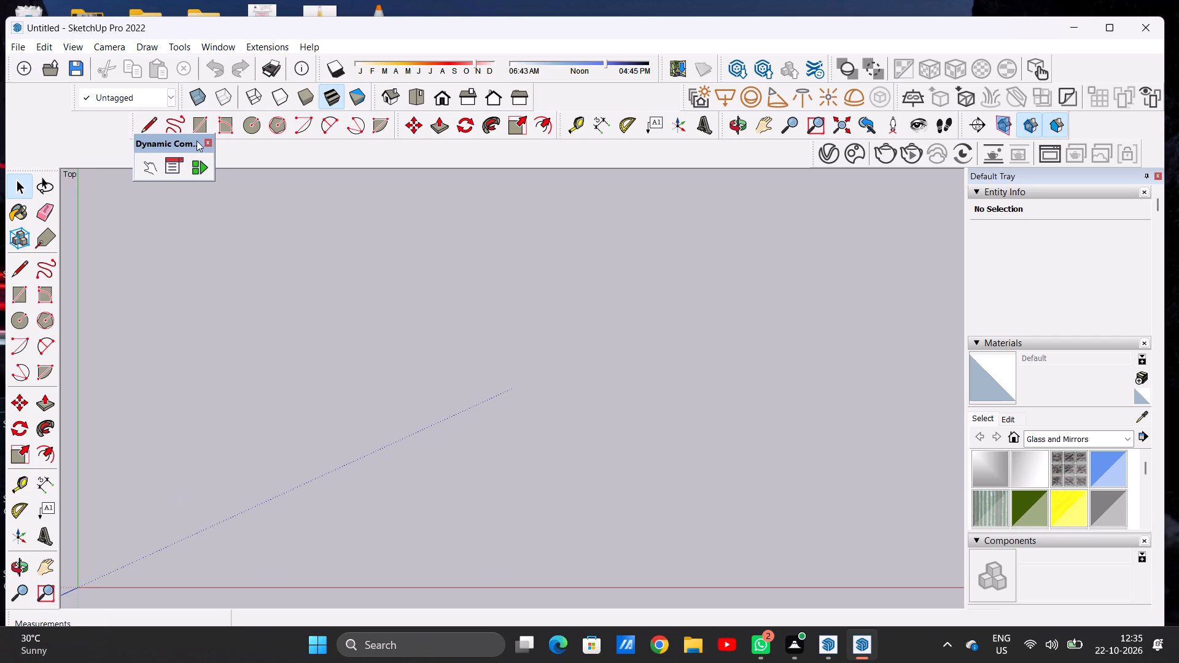
pyautogui.click(198, 119)
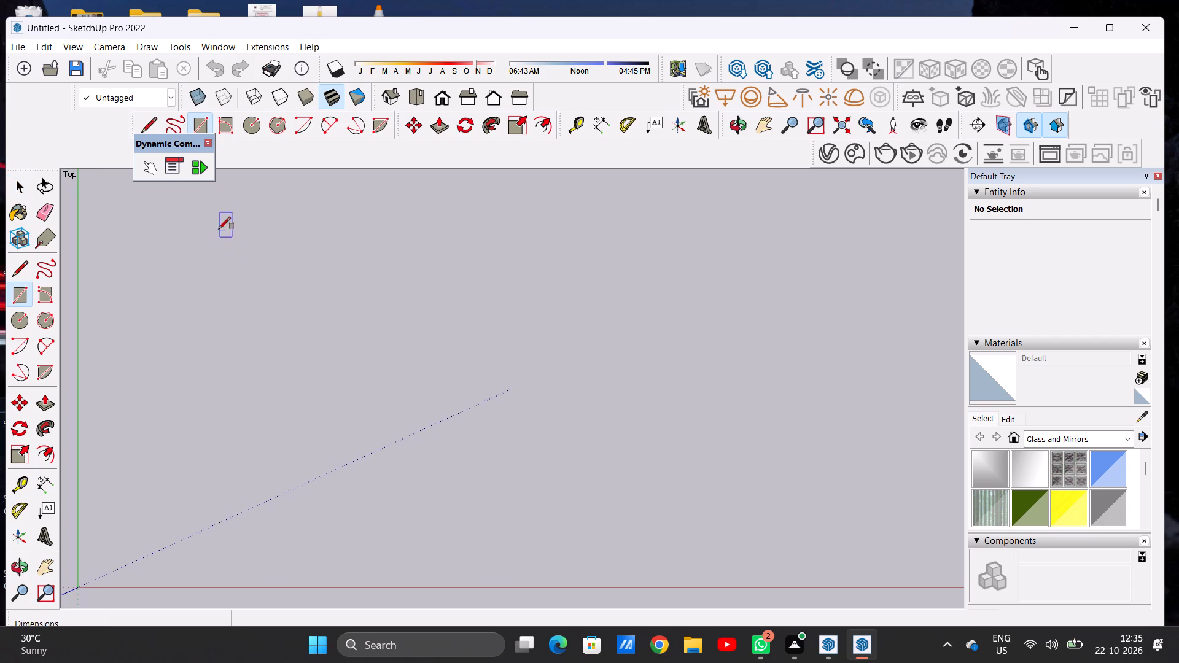
pyautogui.click(216, 191)
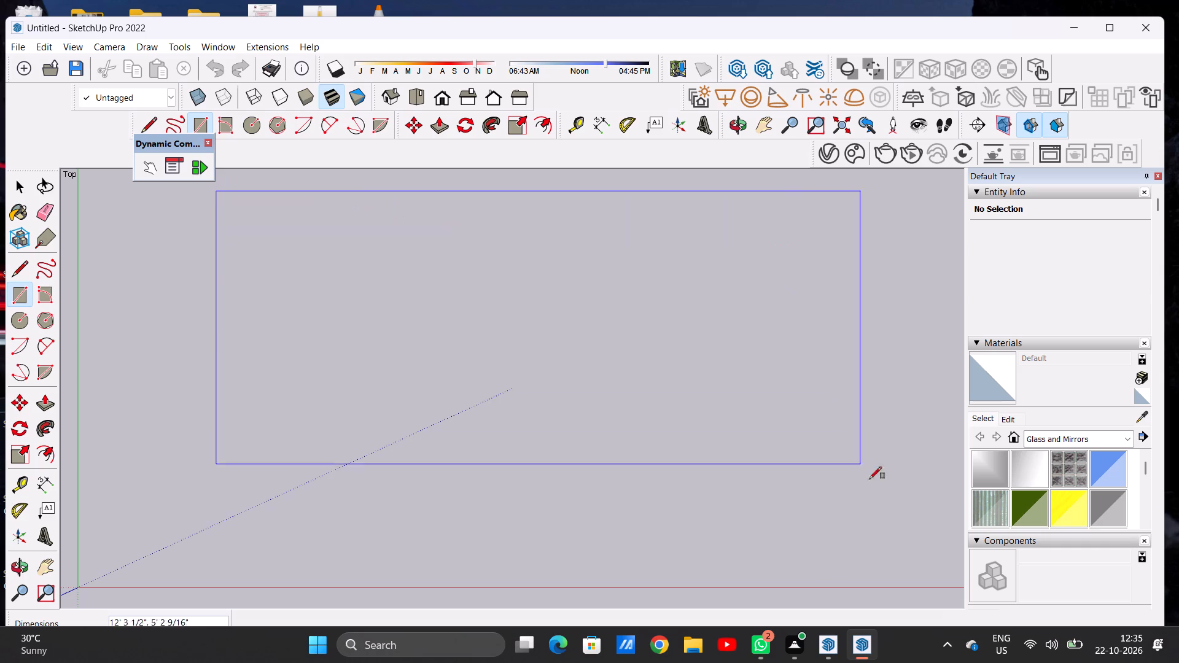
pyautogui.click(924, 578)
pyautogui.press('space')
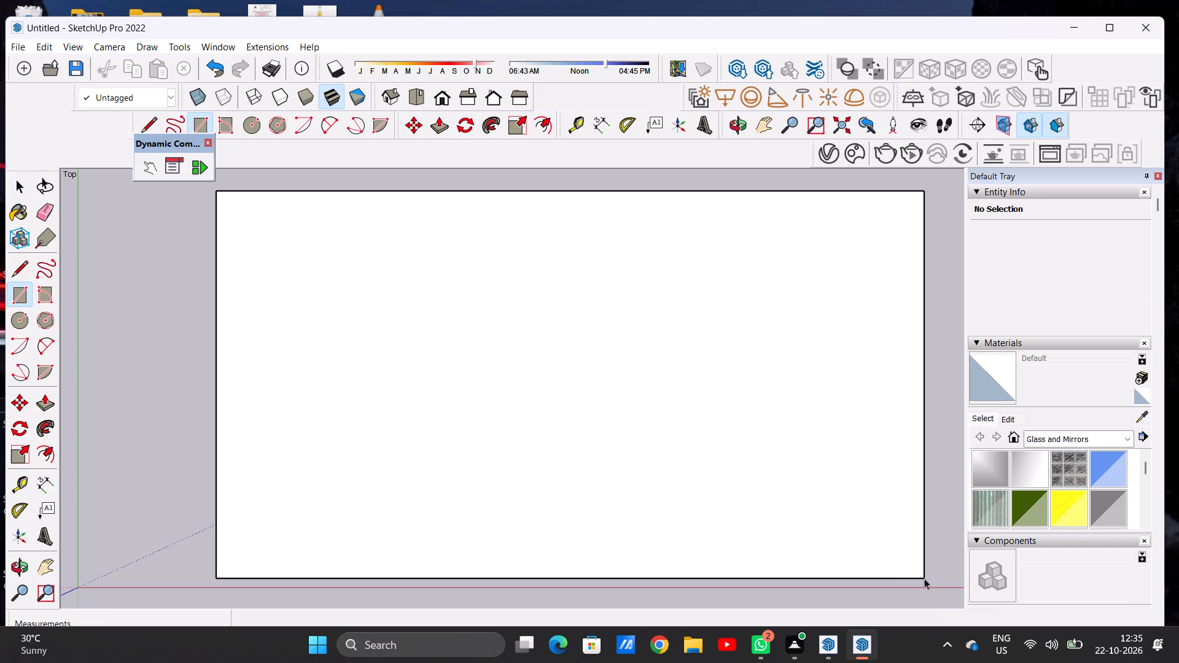
# Move the whole rectangle about 20'5" diagonally away from the origin and clear the selection.
pyautogui.scroll(-7, 149, 427)
pyautogui.scroll(-7, 58, 448)
pyautogui.scroll(1, 61, 448)
pyautogui.scroll(-11, 61, 448)
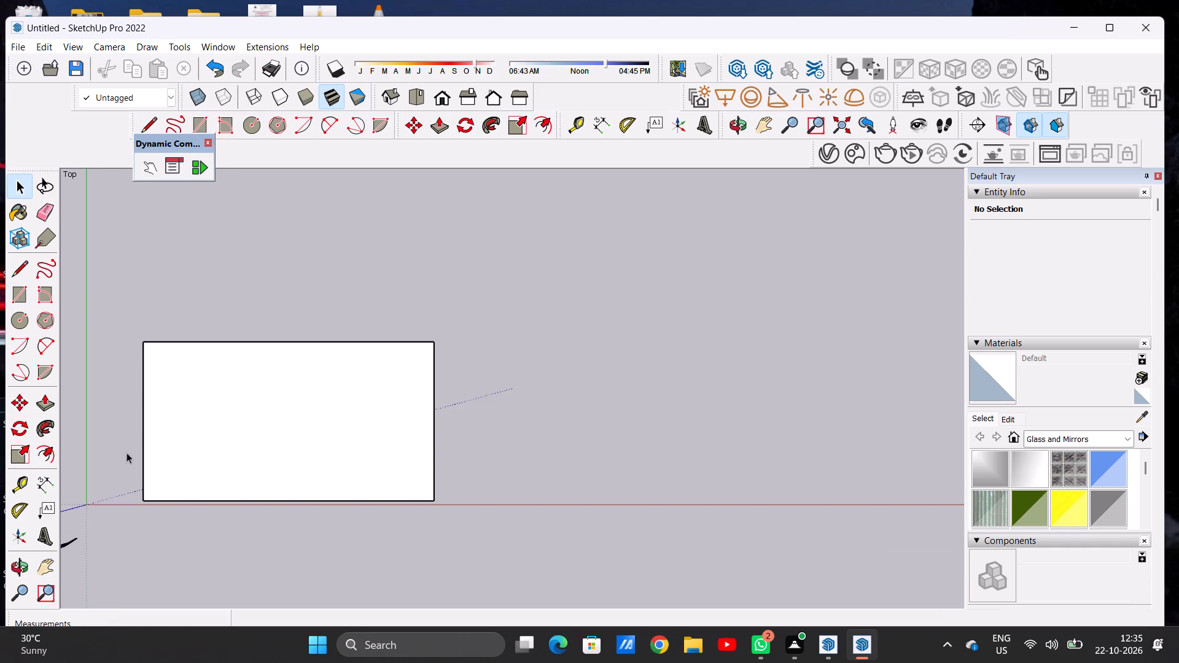
pyautogui.scroll(-5, 126, 452)
pyautogui.scroll(7, 367, 239)
pyautogui.scroll(-5, 367, 239)
pyautogui.tripleClick(252, 478)
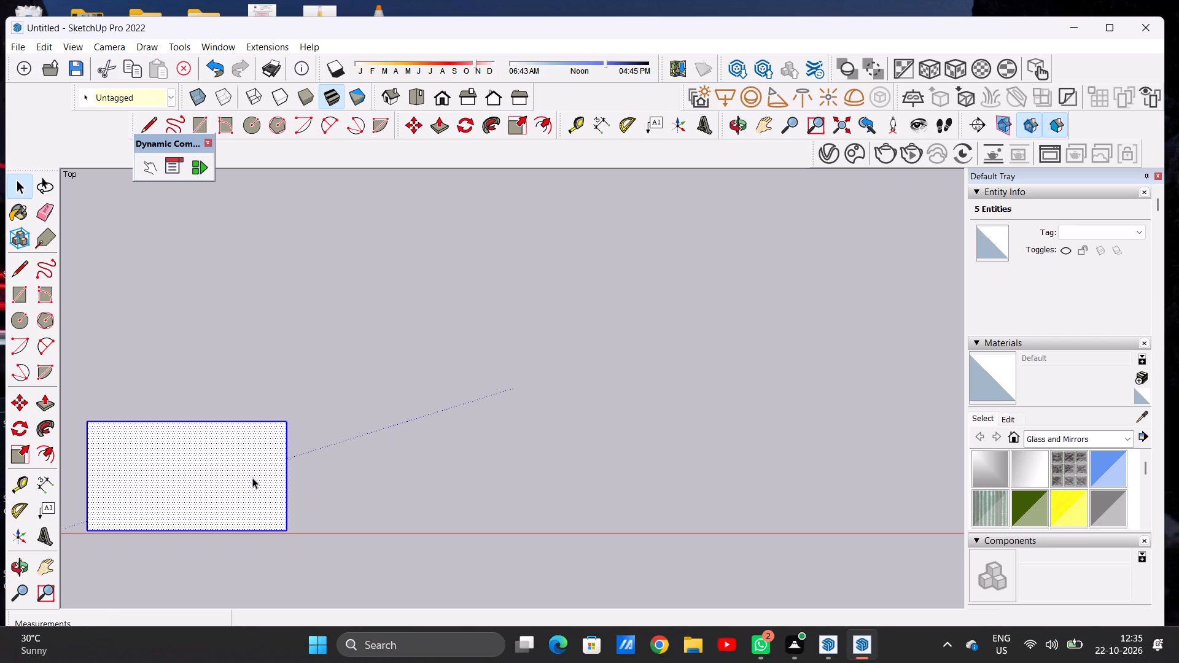
pyautogui.press('m')
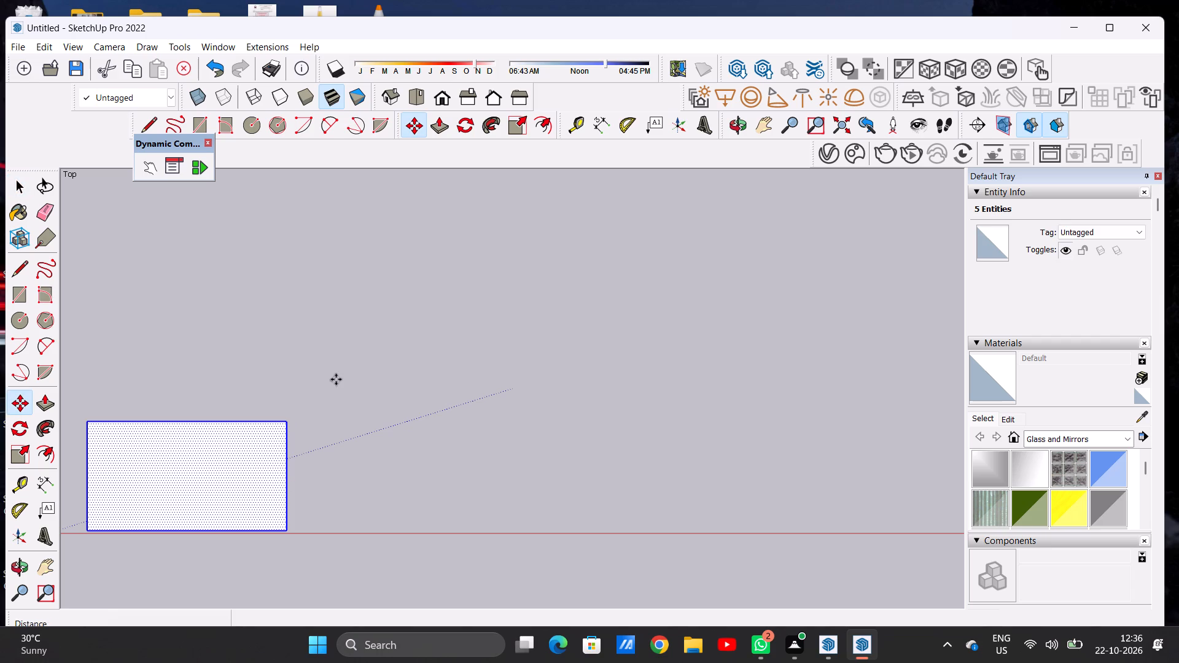
pyautogui.click(285, 426)
pyautogui.click(570, 319)
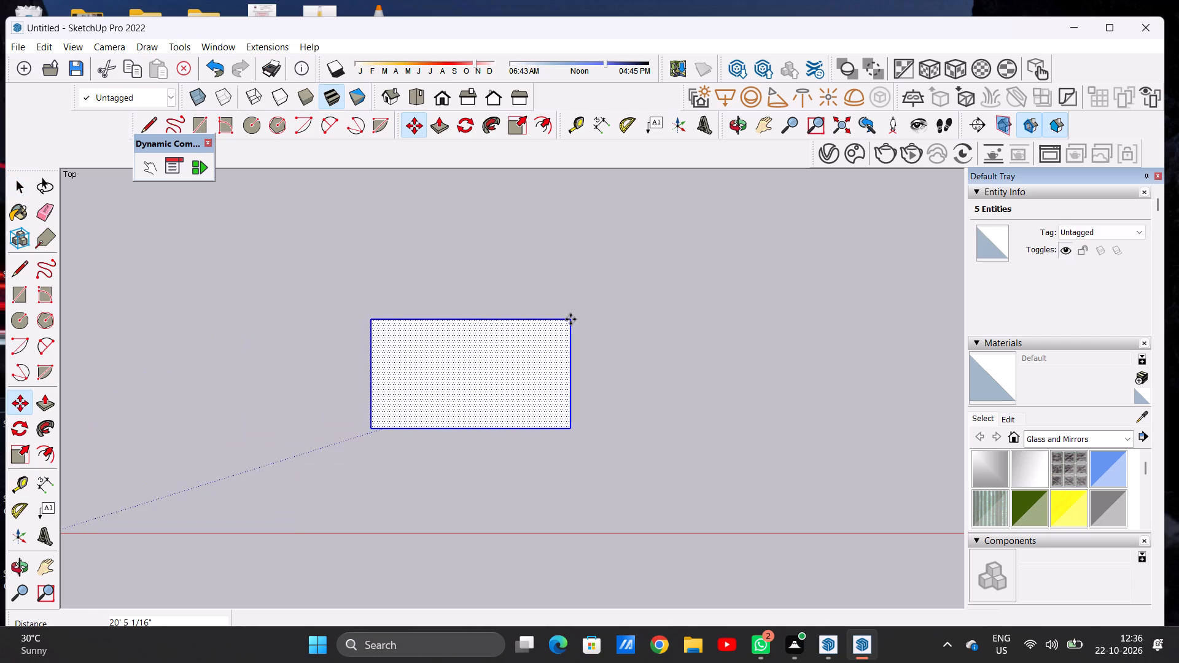
pyautogui.press('space')
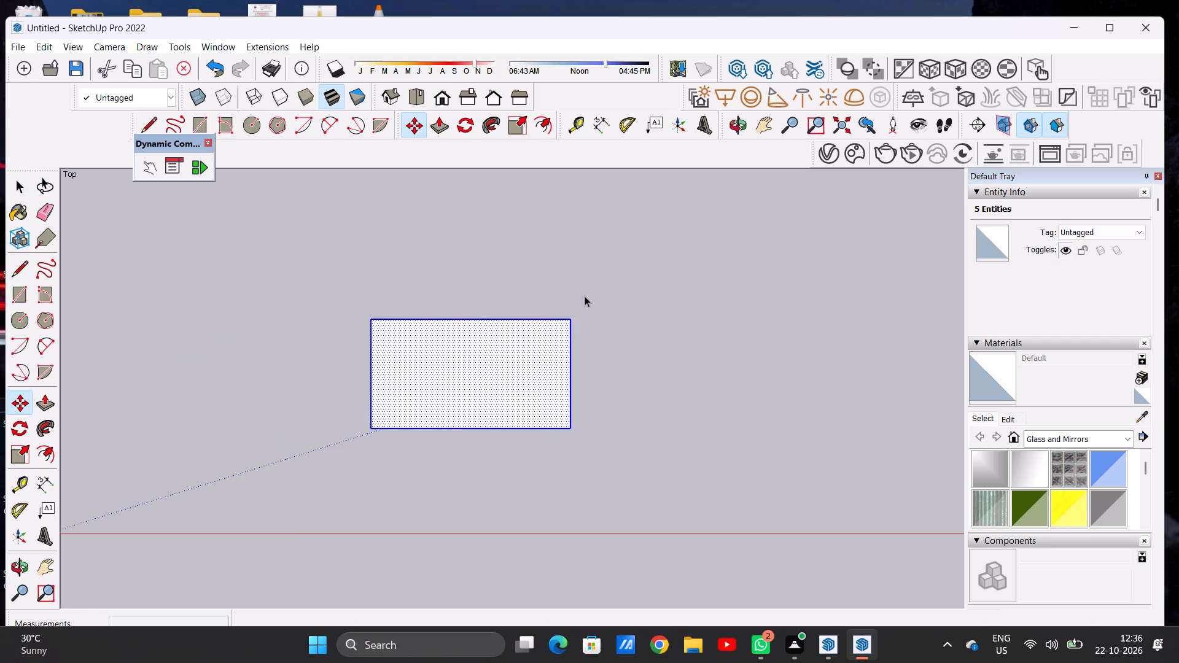
pyautogui.click(584, 296)
# Draw a narrow rectangle along the base rectangle's upper edge, matching its full width of about 13'6".
pyautogui.scroll(3, 593, 372)
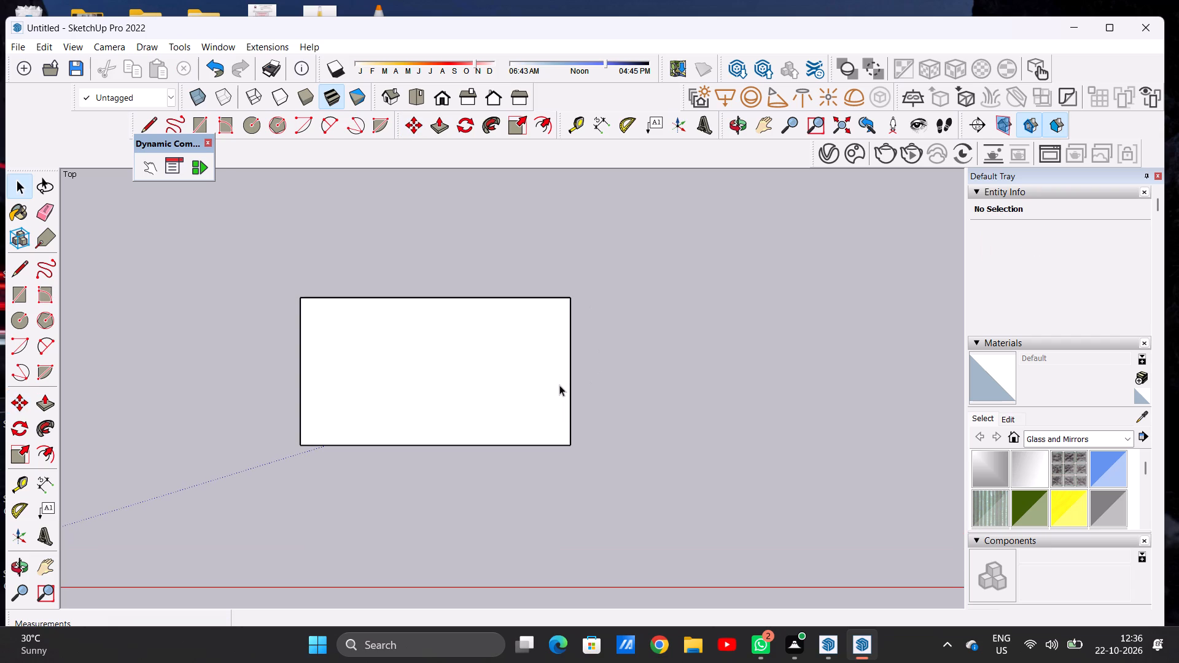
pyautogui.press('r')
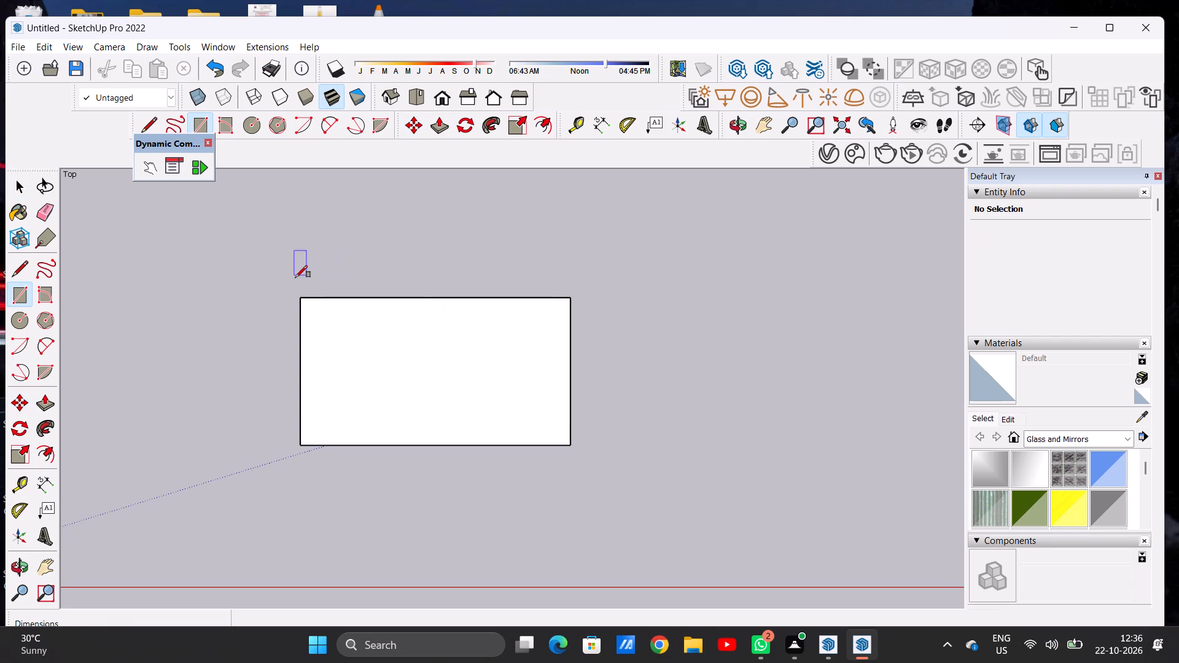
pyautogui.click(299, 296)
pyautogui.click(574, 300)
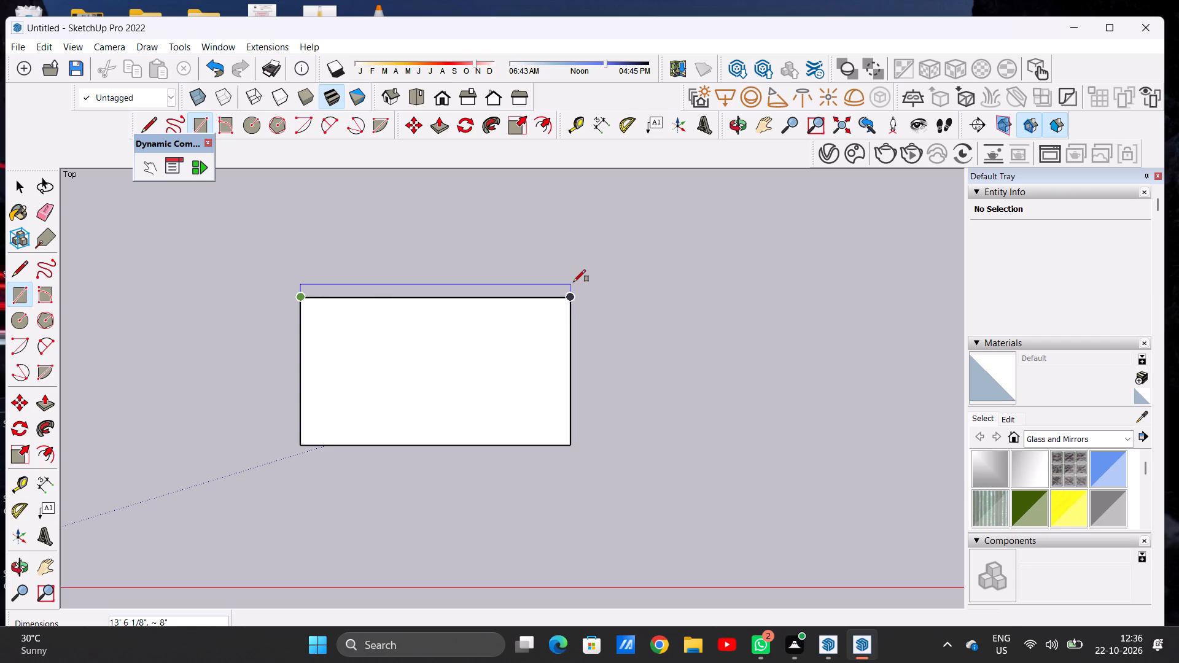
pyautogui.click(574, 253)
# Draw a rectangle about 9'7" by 5'11" against the outline's right edge, spanning its full height.
pyautogui.click(572, 253)
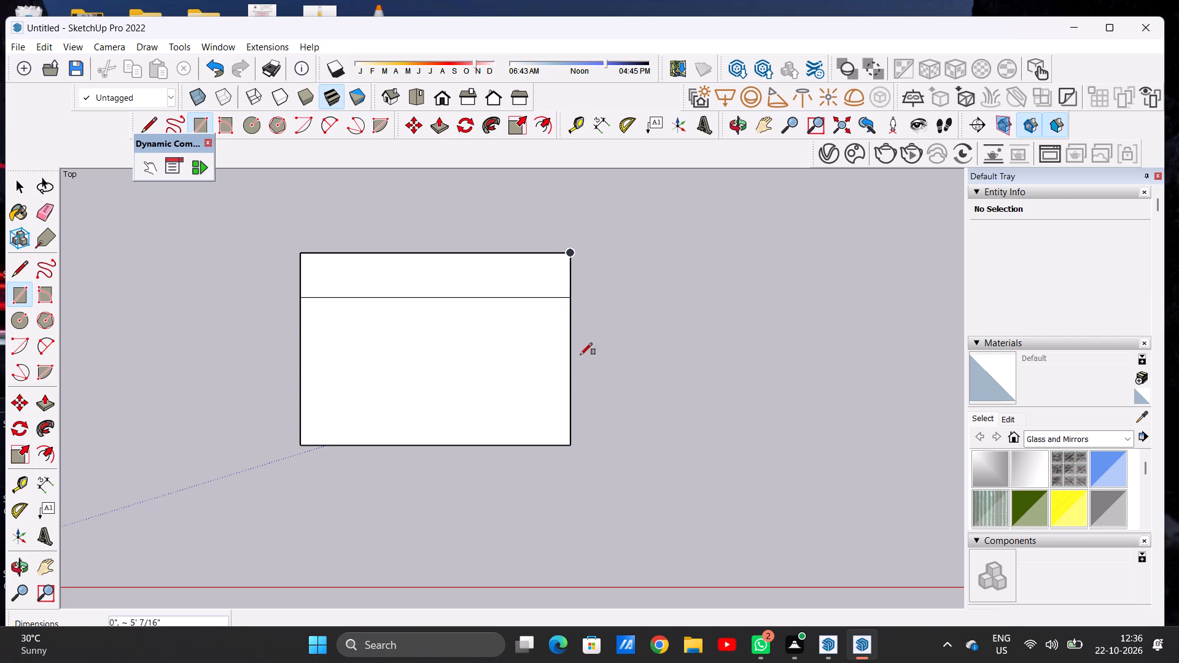
pyautogui.click(565, 451)
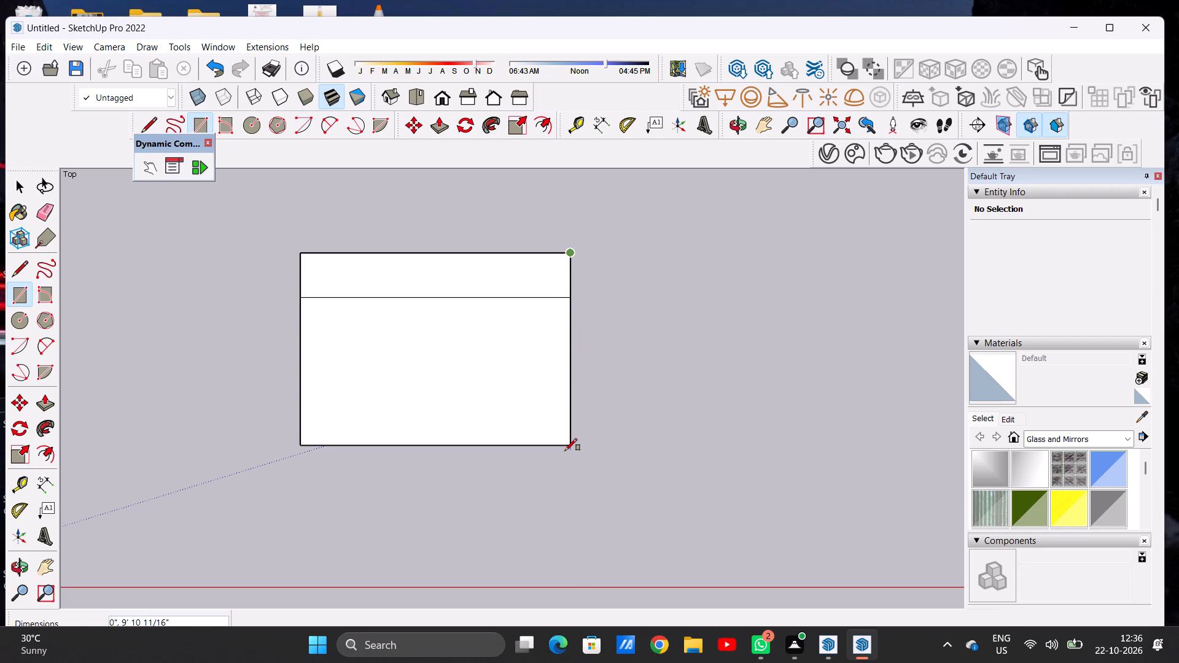
pyautogui.click(571, 443)
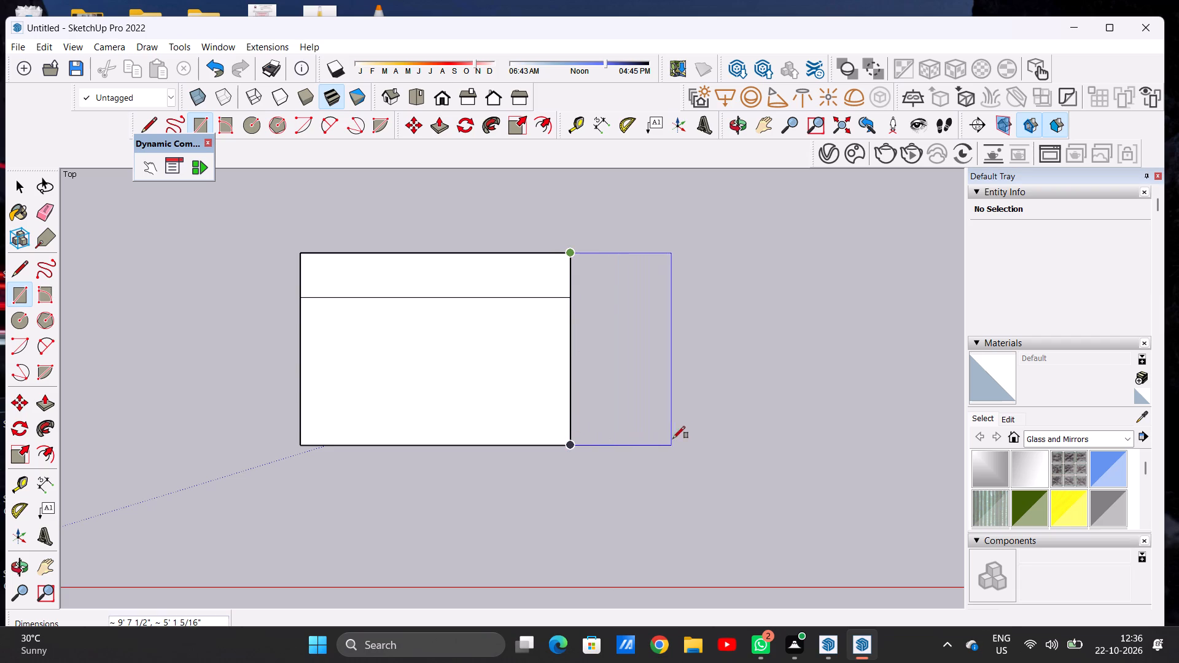
pyautogui.click(693, 434)
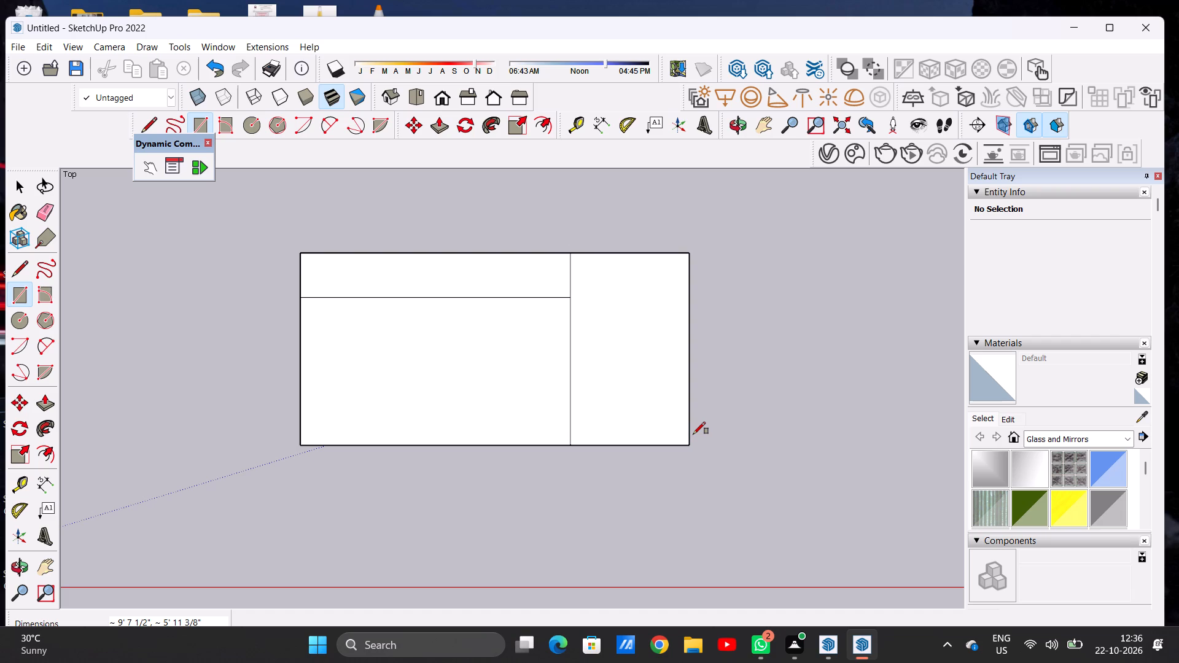
pyautogui.press('space')
# Erase the two interior dividing lines so the three rectangles form one face.
pyautogui.write('E')
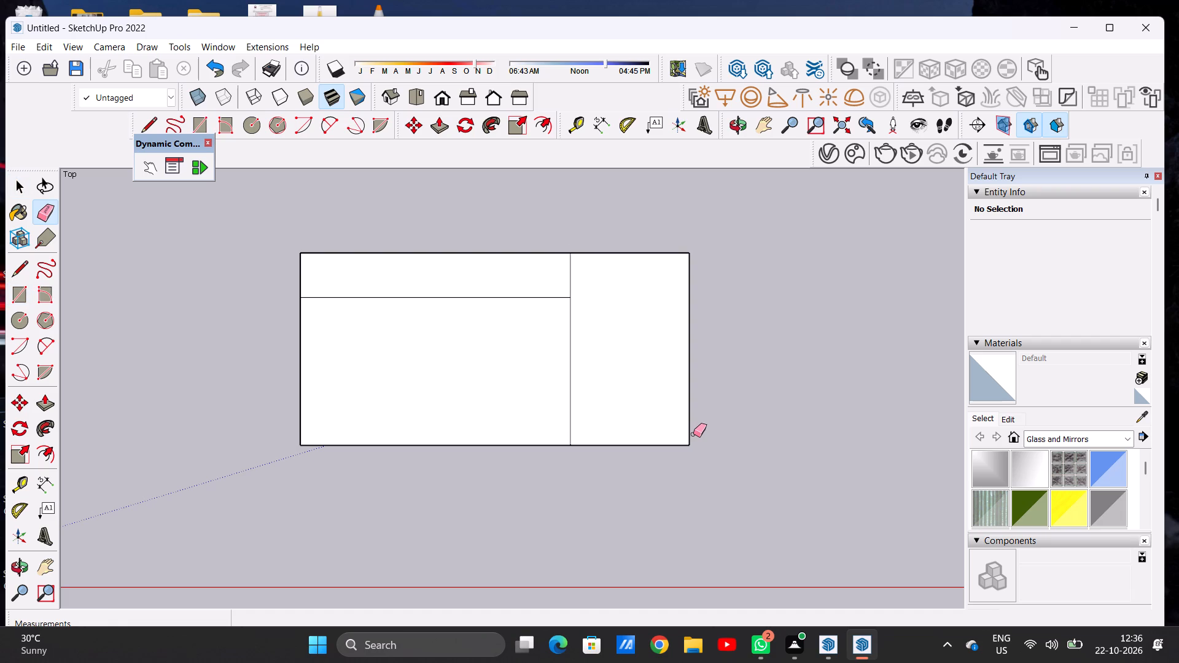
pyautogui.scroll(6, 585, 286)
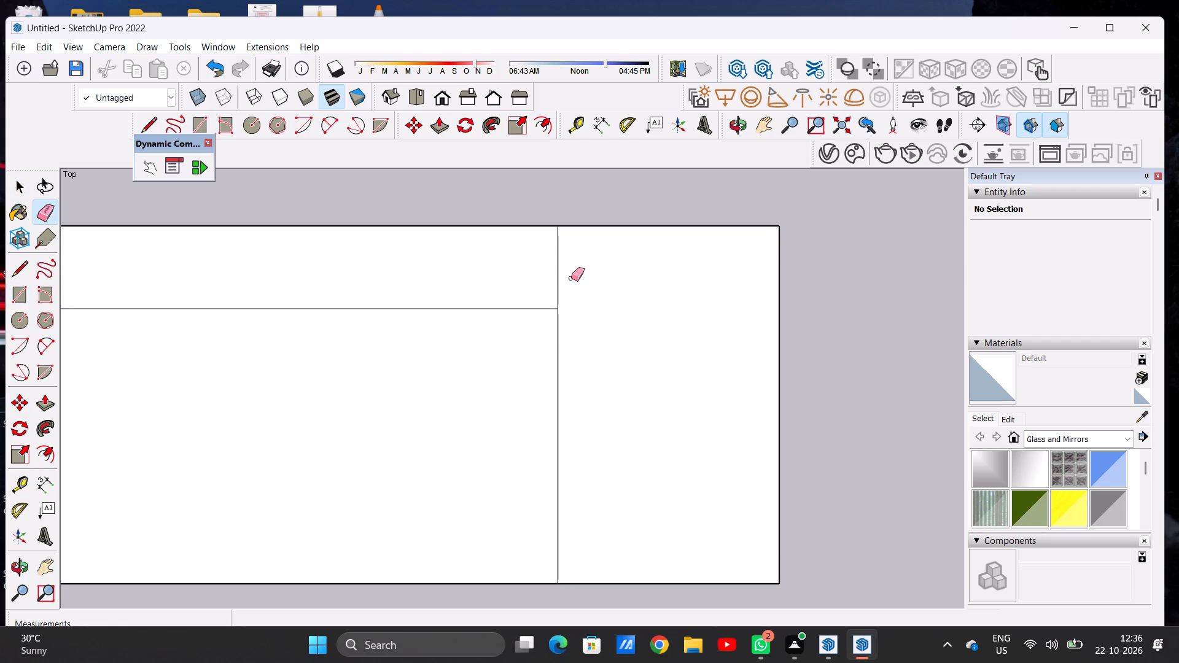
pyautogui.moveTo(548, 280); pyautogui.dragTo(565, 285)
pyautogui.moveTo(558, 288); pyautogui.dragTo(554, 338)
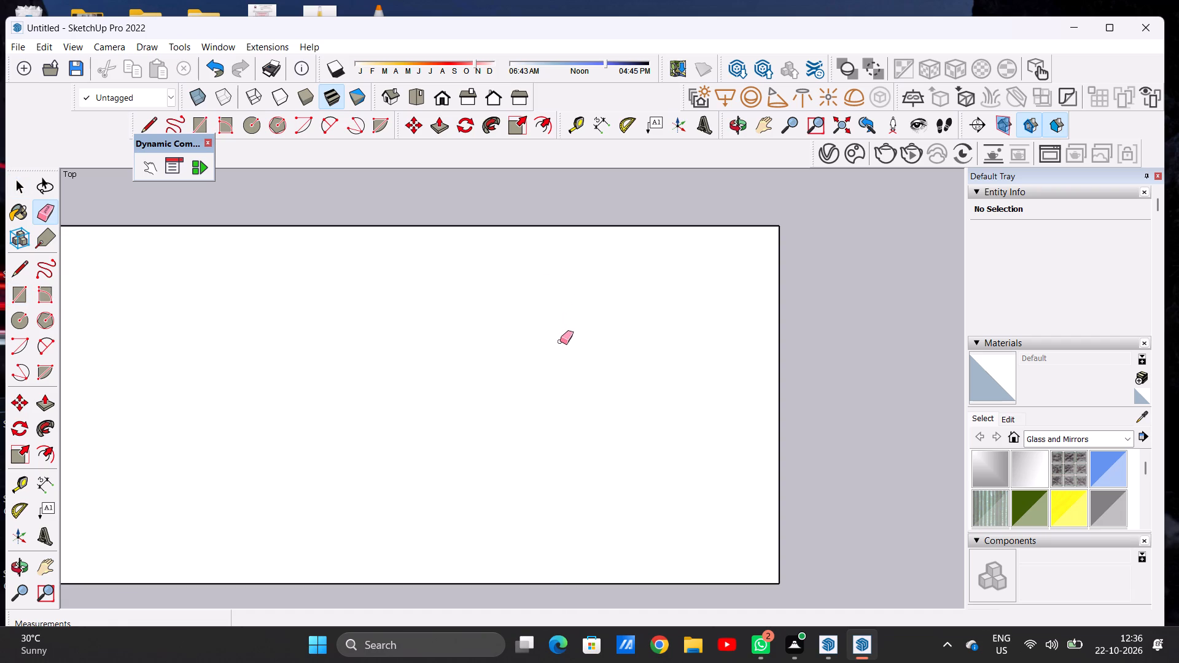
pyautogui.scroll(-9, 560, 341)
pyautogui.scroll(3, 561, 341)
pyautogui.press('space')
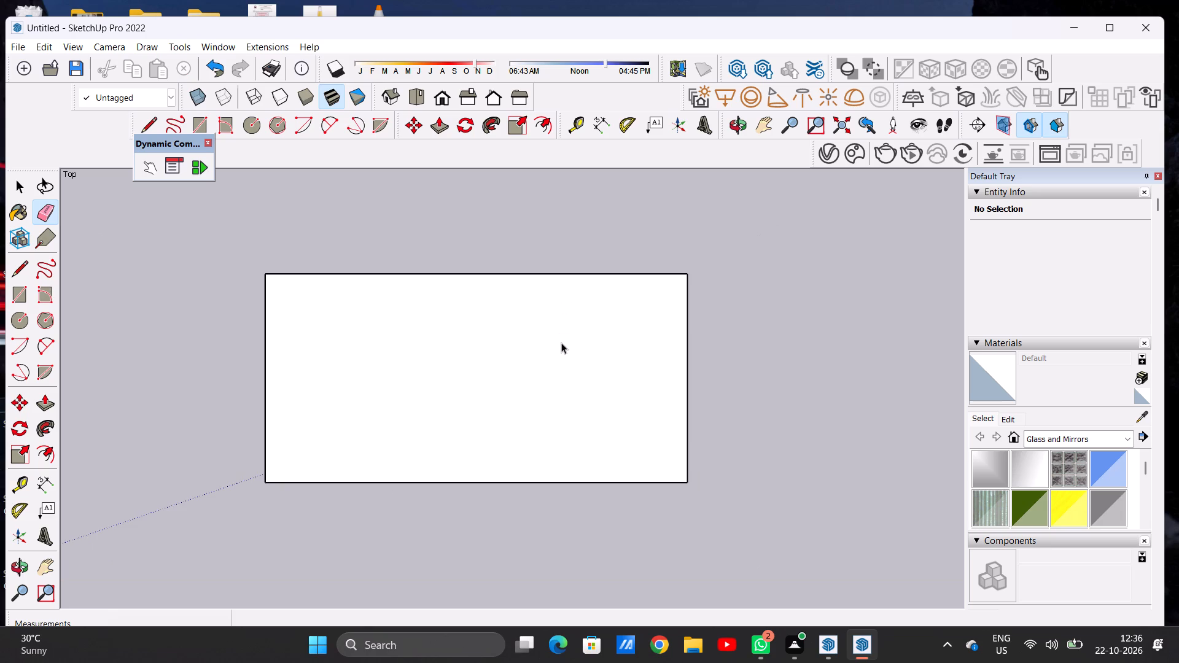
# Draw a rectangle about 19'5" by 3'5" along the merged face's upper edge.
pyautogui.scroll(-5, 561, 343)
pyautogui.scroll(3, 599, 336)
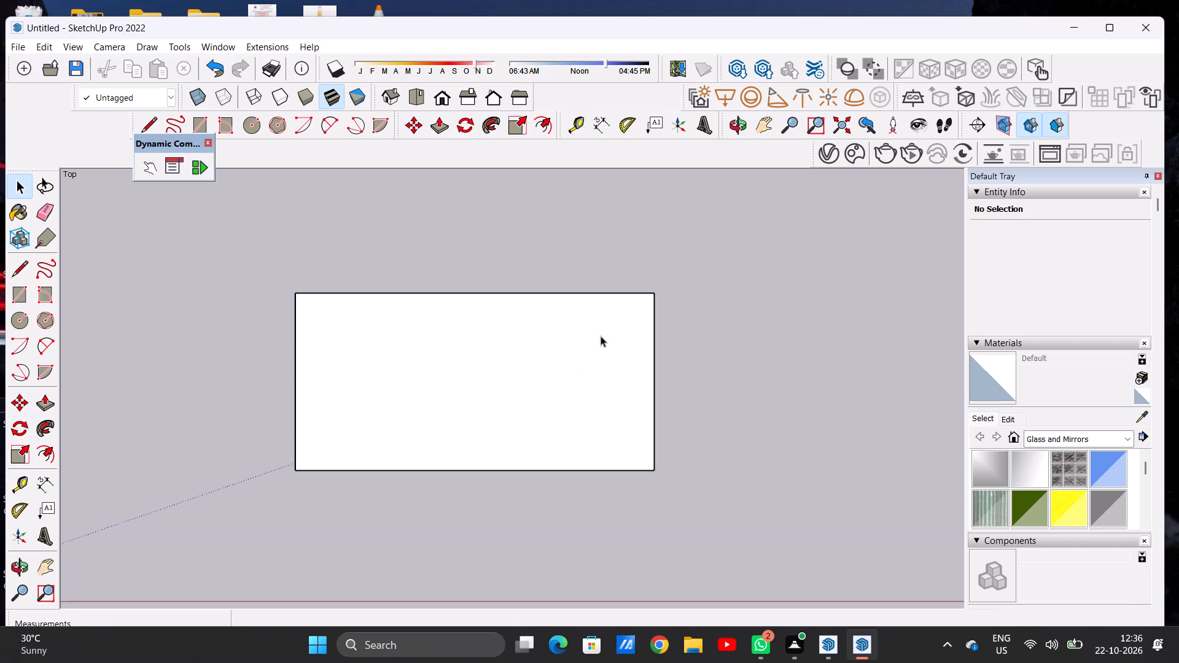
pyautogui.press('r')
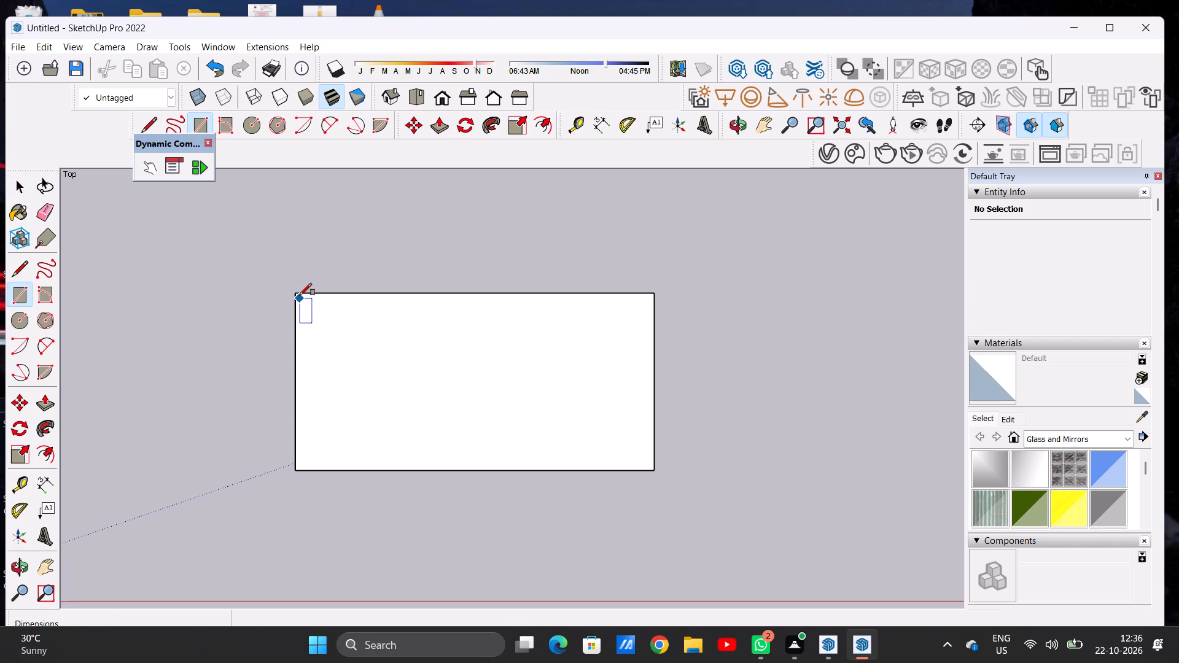
pyautogui.click(300, 294)
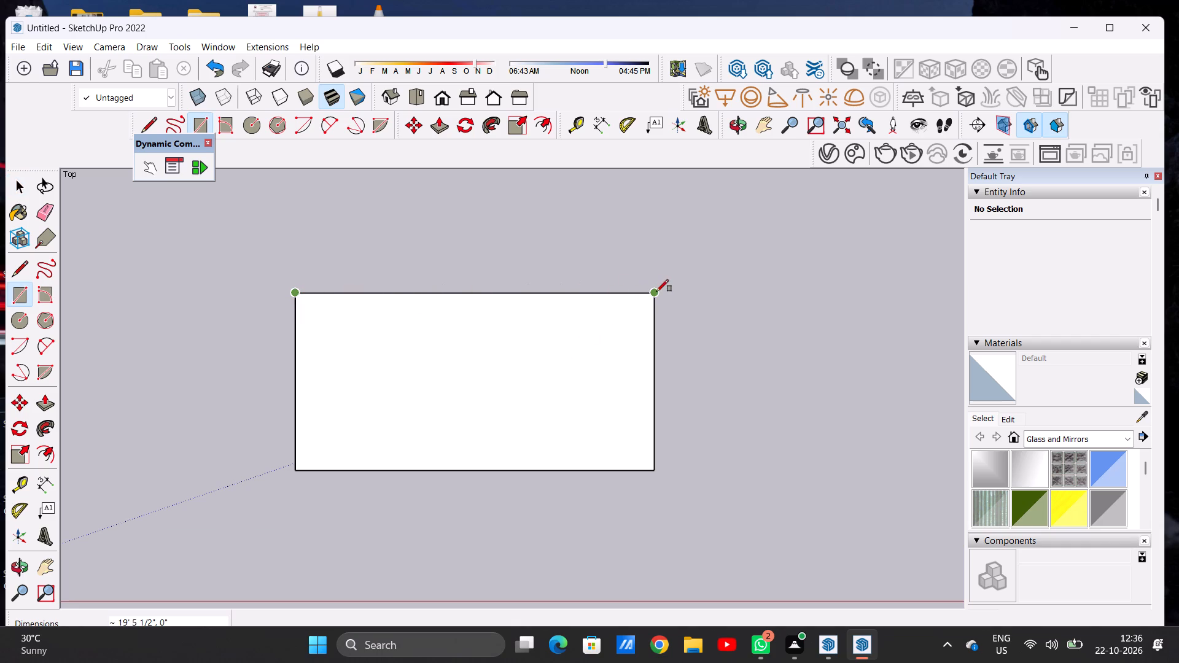
pyautogui.click(656, 292)
pyautogui.click(654, 230)
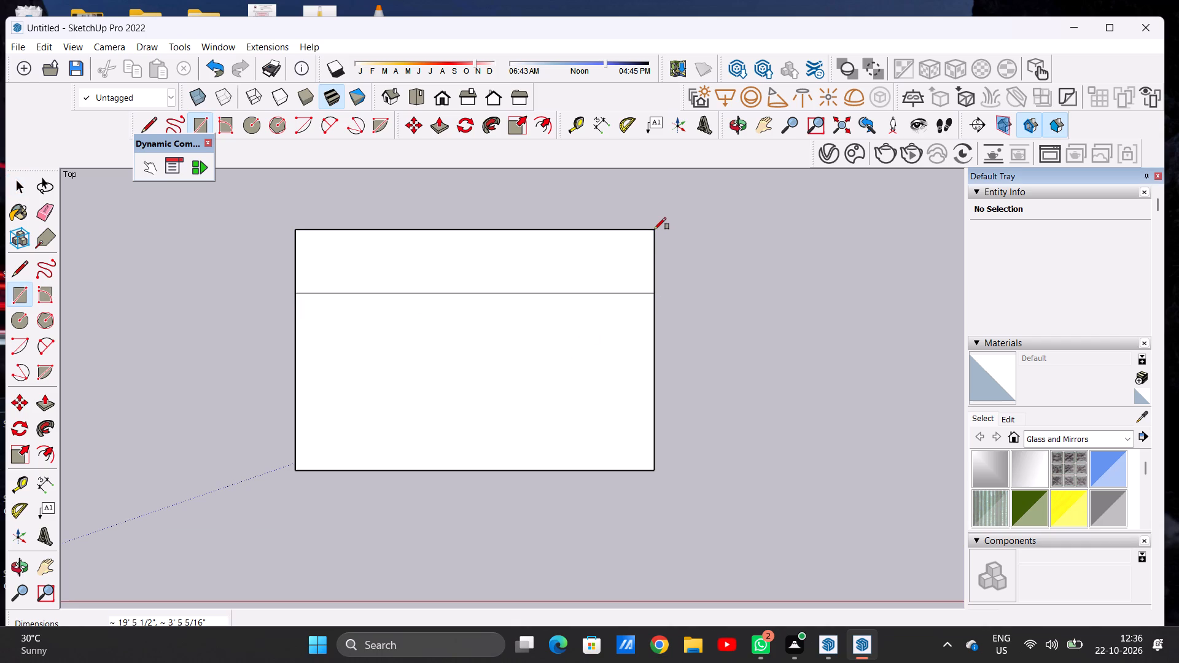
# Draw a rectangle about 13'1" by 7' against the outline's right edge, spanning its full height.
pyautogui.click(652, 230)
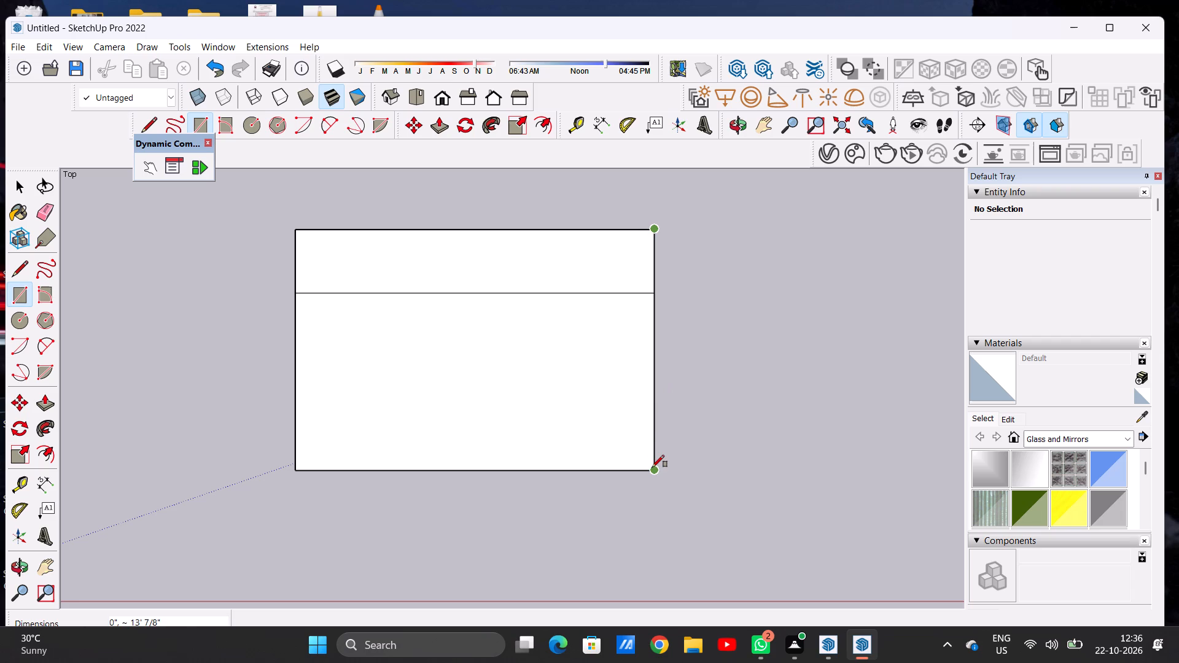
pyautogui.click(652, 468)
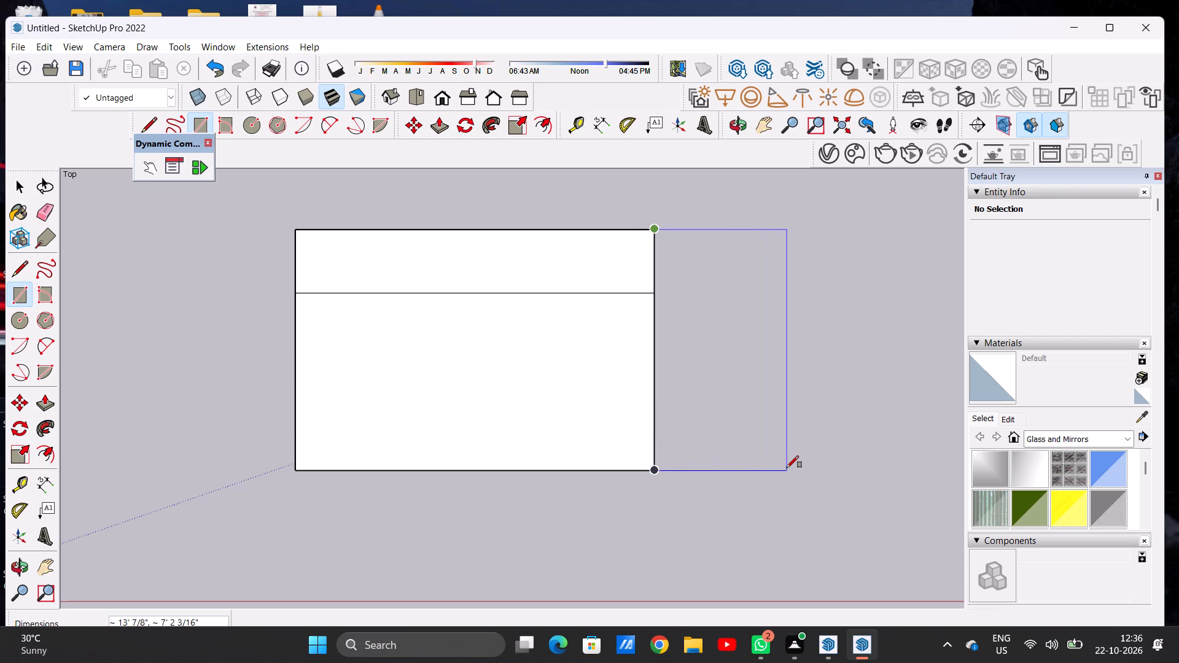
pyautogui.click(780, 467)
pyautogui.press('space')
# Erase the interior horizontal and vertical dividing lines so the footprint becomes a single face.
pyautogui.press('e')
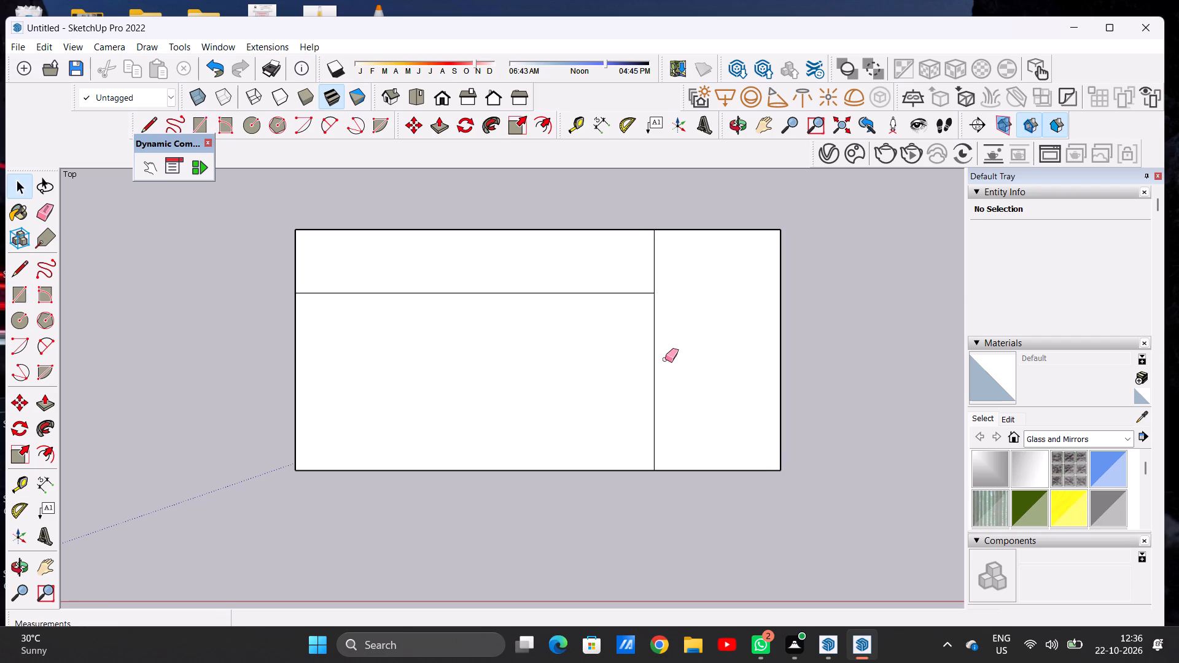
pyautogui.moveTo(660, 357); pyautogui.dragTo(621, 376)
pyautogui.moveTo(609, 288); pyautogui.dragTo(612, 312)
pyautogui.moveTo(624, 284); pyautogui.dragTo(625, 284)
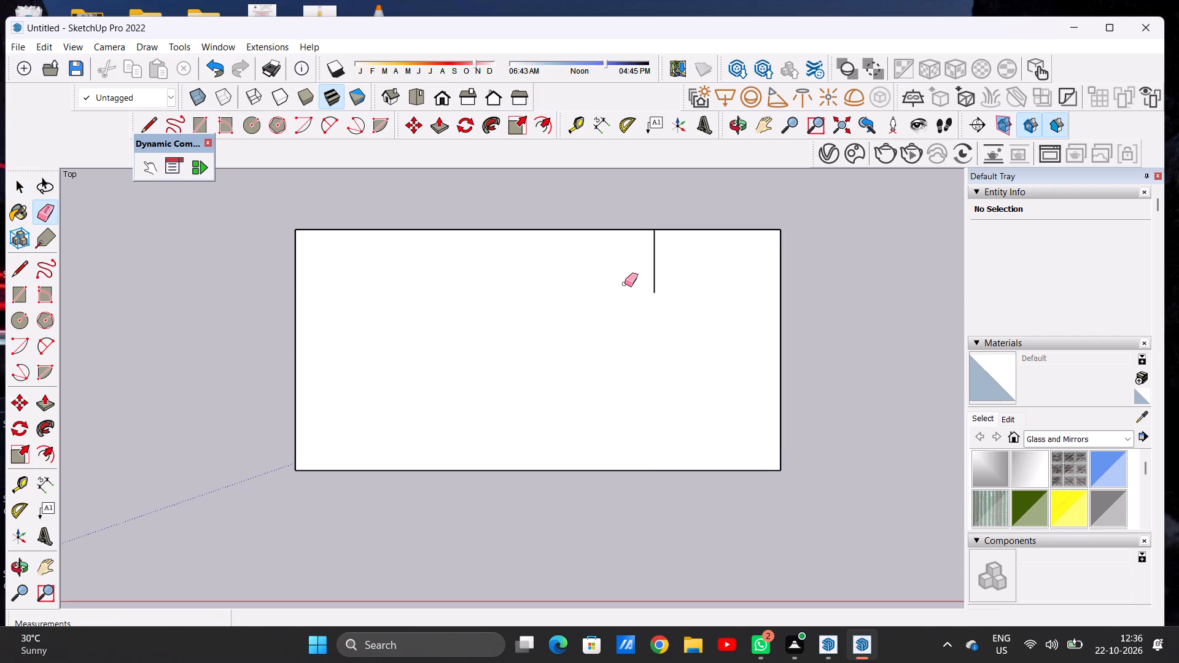
pyautogui.moveTo(625, 284); pyautogui.dragTo(661, 274)
pyautogui.press('space')
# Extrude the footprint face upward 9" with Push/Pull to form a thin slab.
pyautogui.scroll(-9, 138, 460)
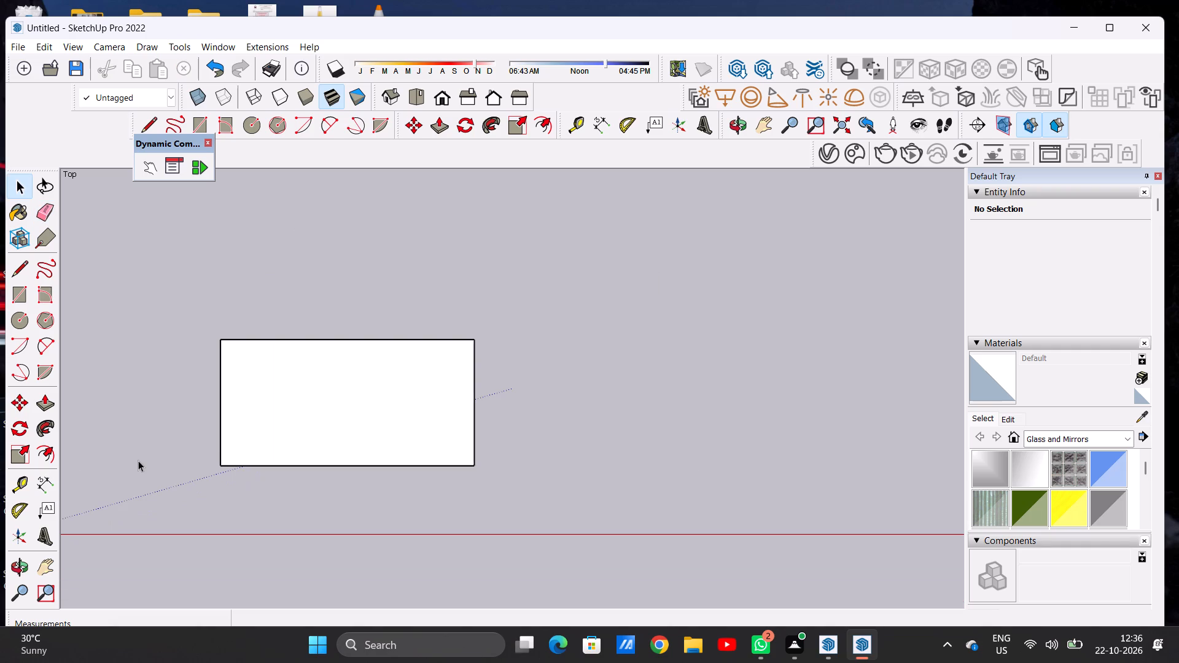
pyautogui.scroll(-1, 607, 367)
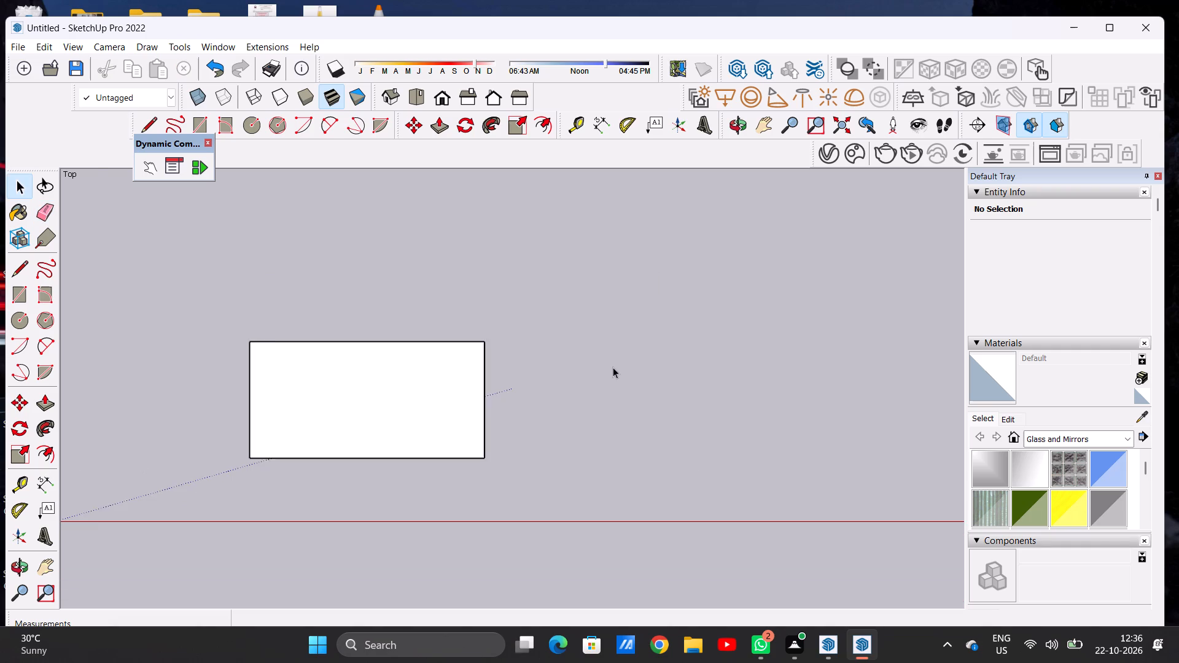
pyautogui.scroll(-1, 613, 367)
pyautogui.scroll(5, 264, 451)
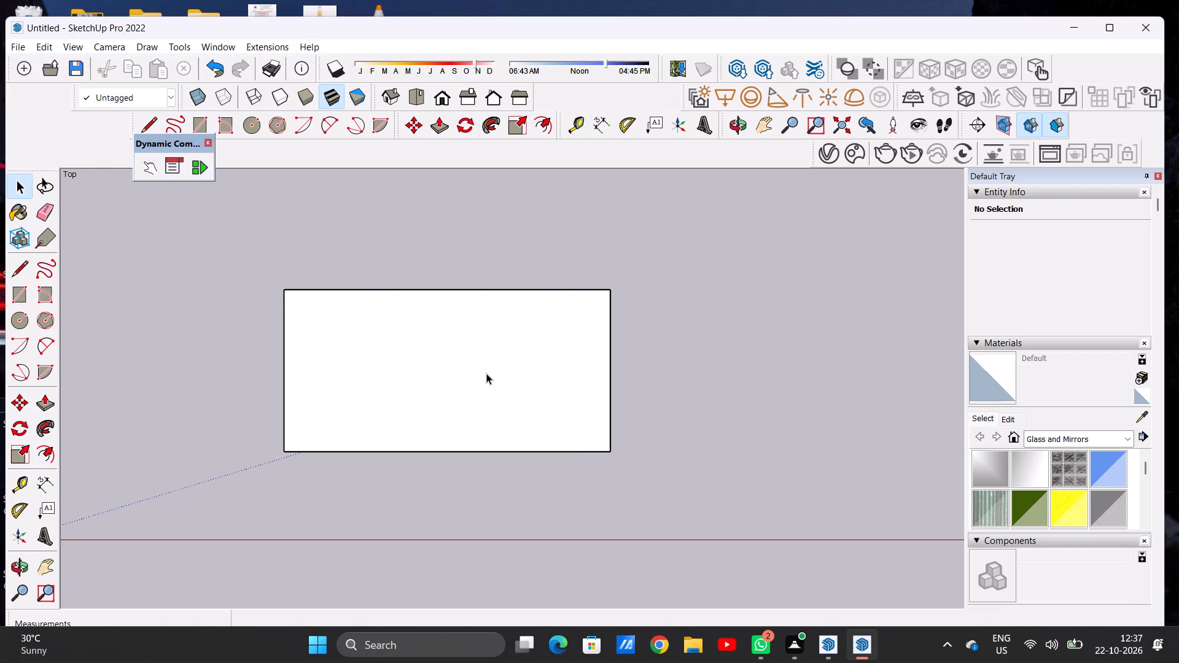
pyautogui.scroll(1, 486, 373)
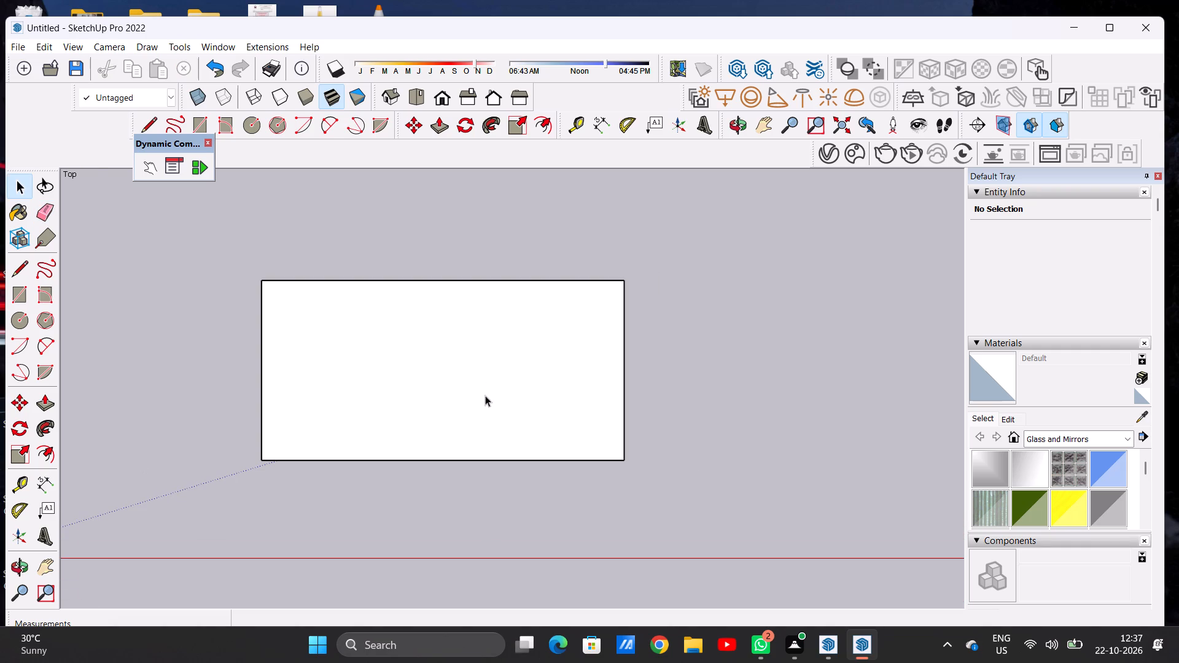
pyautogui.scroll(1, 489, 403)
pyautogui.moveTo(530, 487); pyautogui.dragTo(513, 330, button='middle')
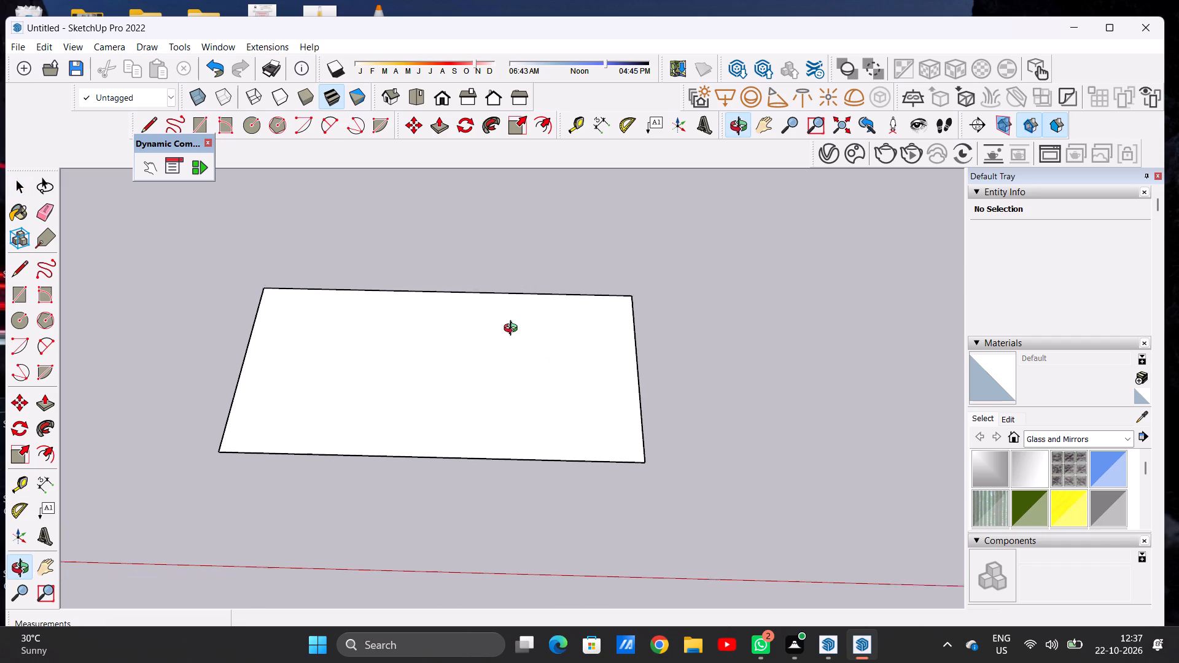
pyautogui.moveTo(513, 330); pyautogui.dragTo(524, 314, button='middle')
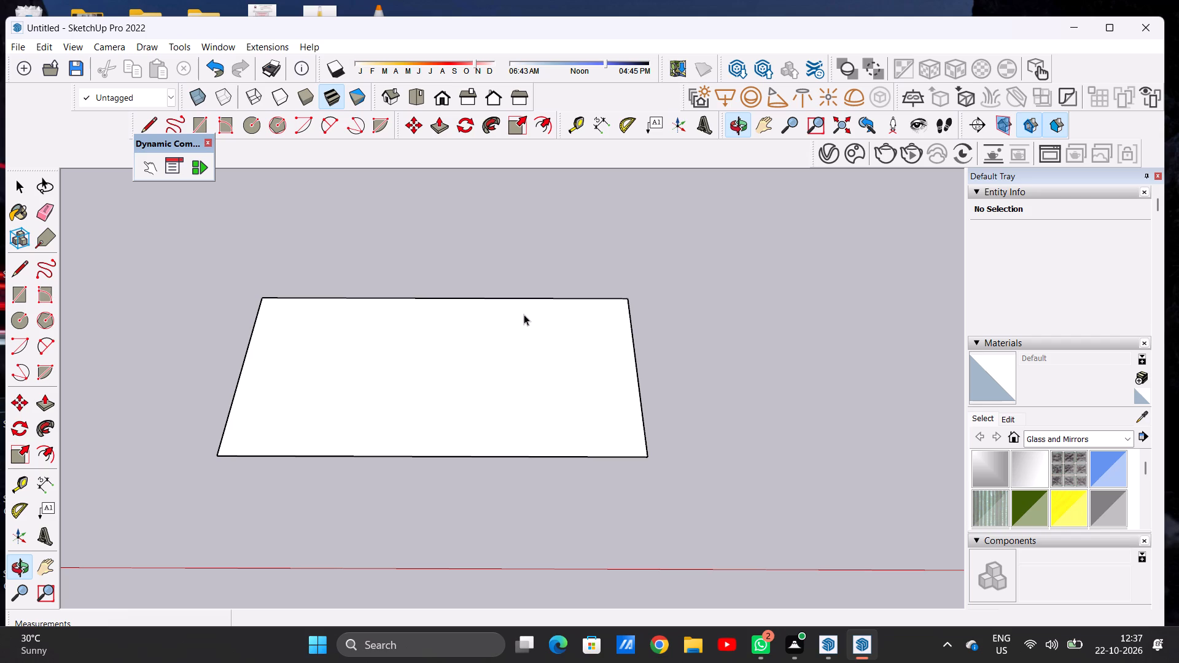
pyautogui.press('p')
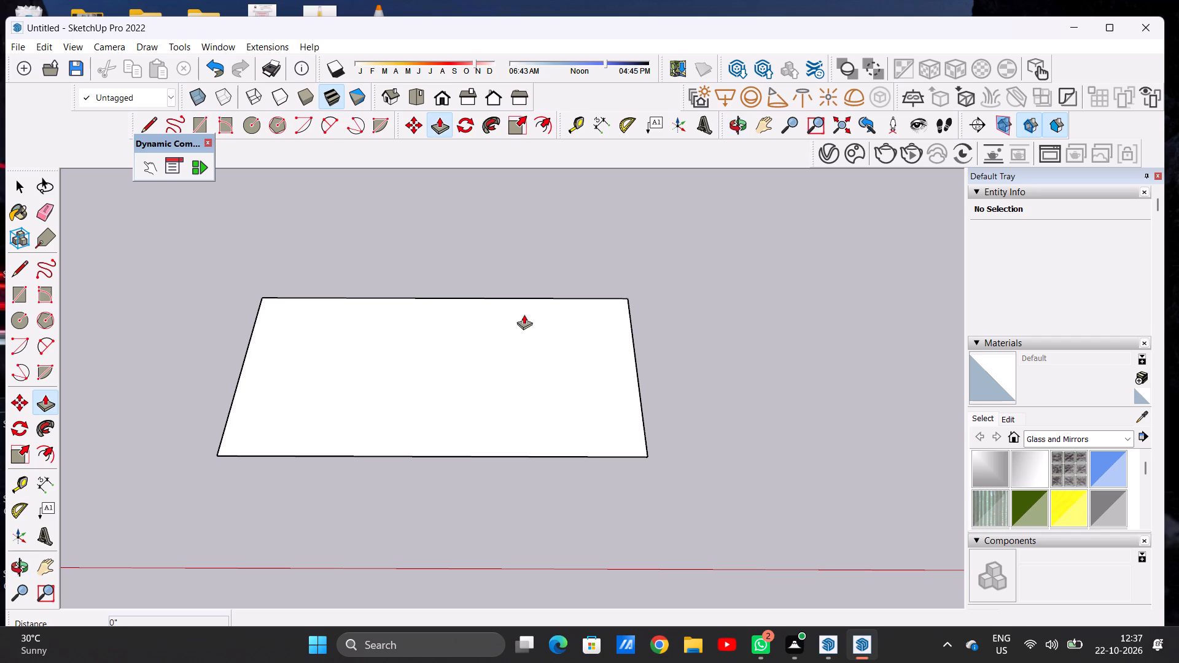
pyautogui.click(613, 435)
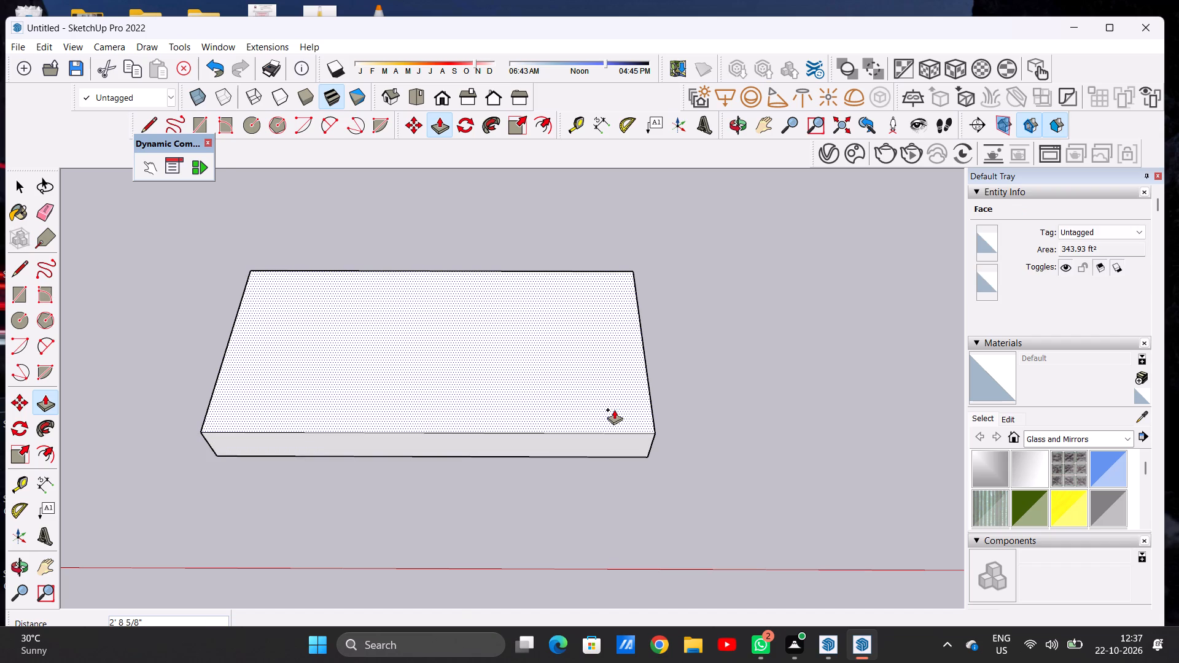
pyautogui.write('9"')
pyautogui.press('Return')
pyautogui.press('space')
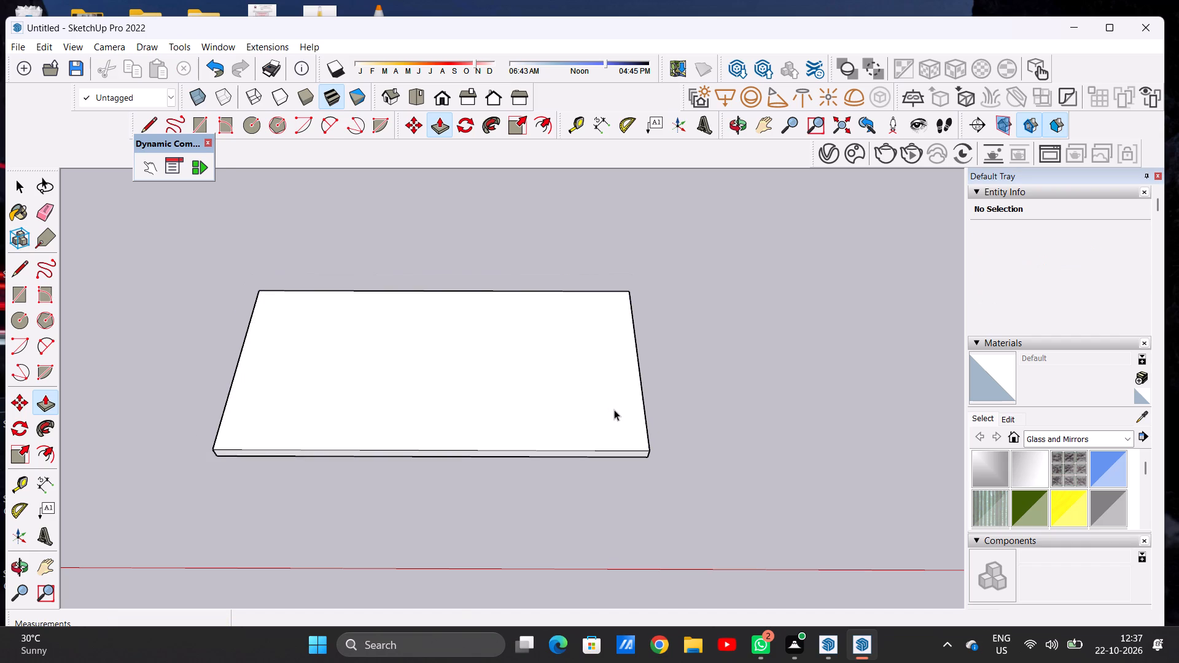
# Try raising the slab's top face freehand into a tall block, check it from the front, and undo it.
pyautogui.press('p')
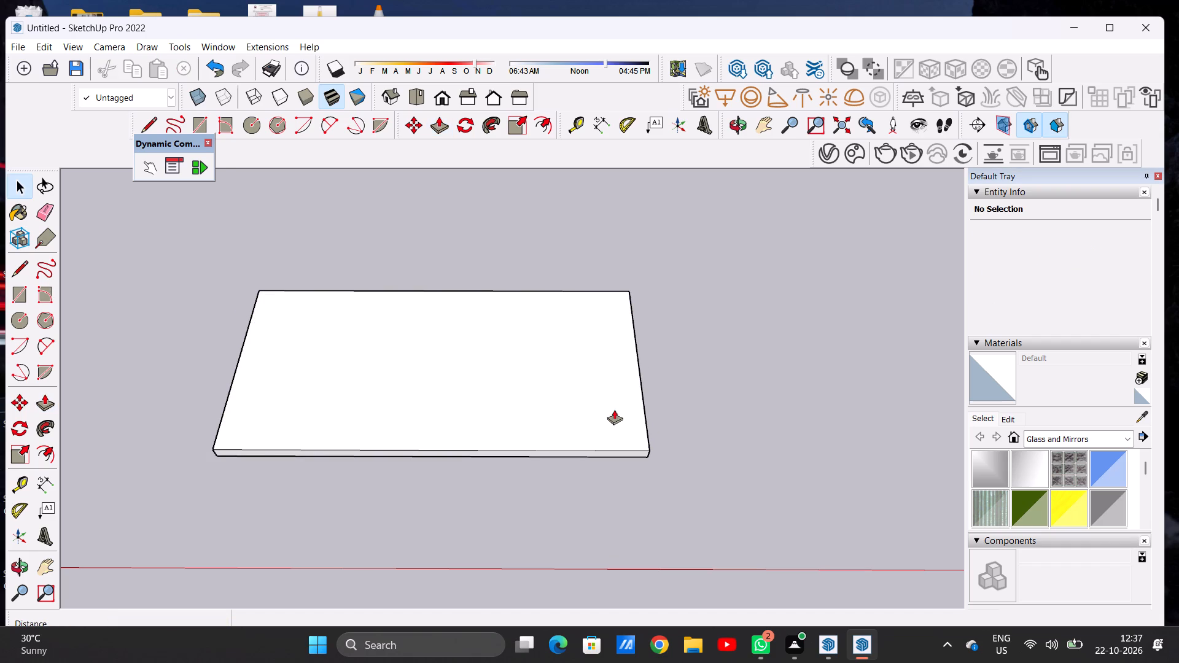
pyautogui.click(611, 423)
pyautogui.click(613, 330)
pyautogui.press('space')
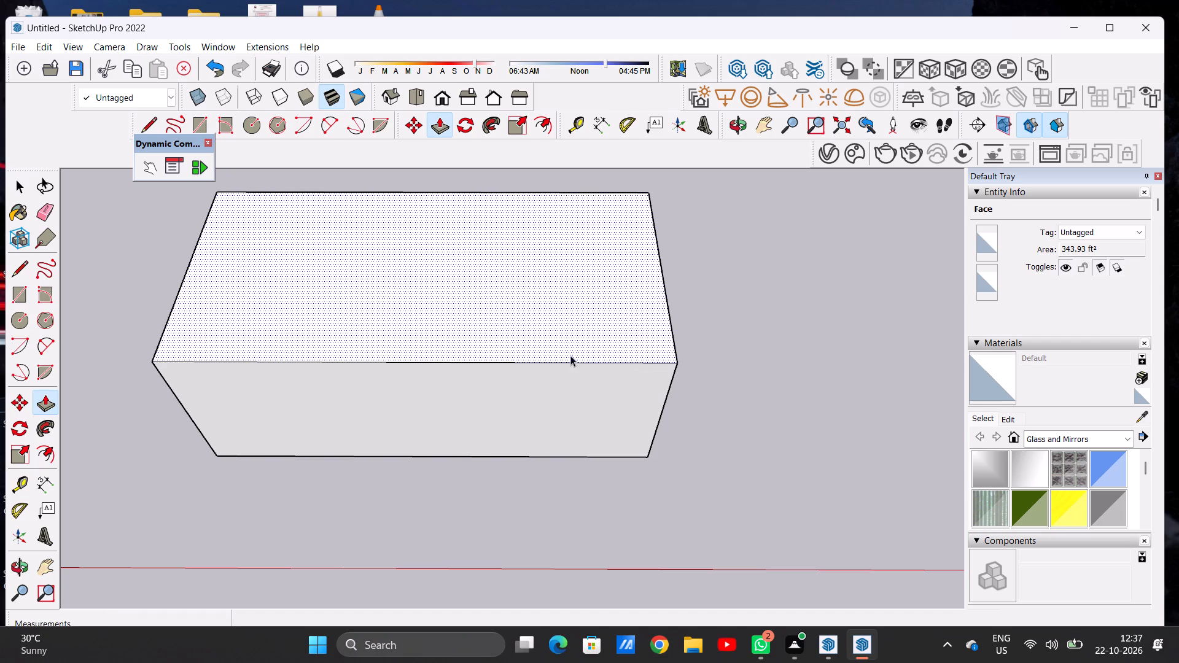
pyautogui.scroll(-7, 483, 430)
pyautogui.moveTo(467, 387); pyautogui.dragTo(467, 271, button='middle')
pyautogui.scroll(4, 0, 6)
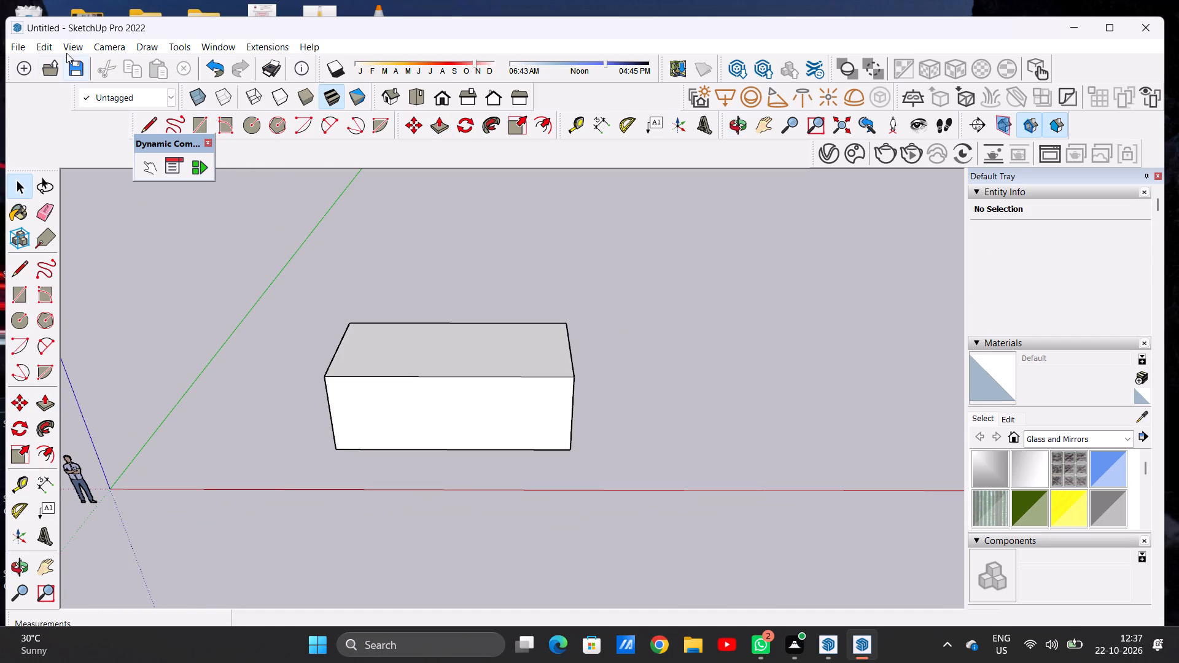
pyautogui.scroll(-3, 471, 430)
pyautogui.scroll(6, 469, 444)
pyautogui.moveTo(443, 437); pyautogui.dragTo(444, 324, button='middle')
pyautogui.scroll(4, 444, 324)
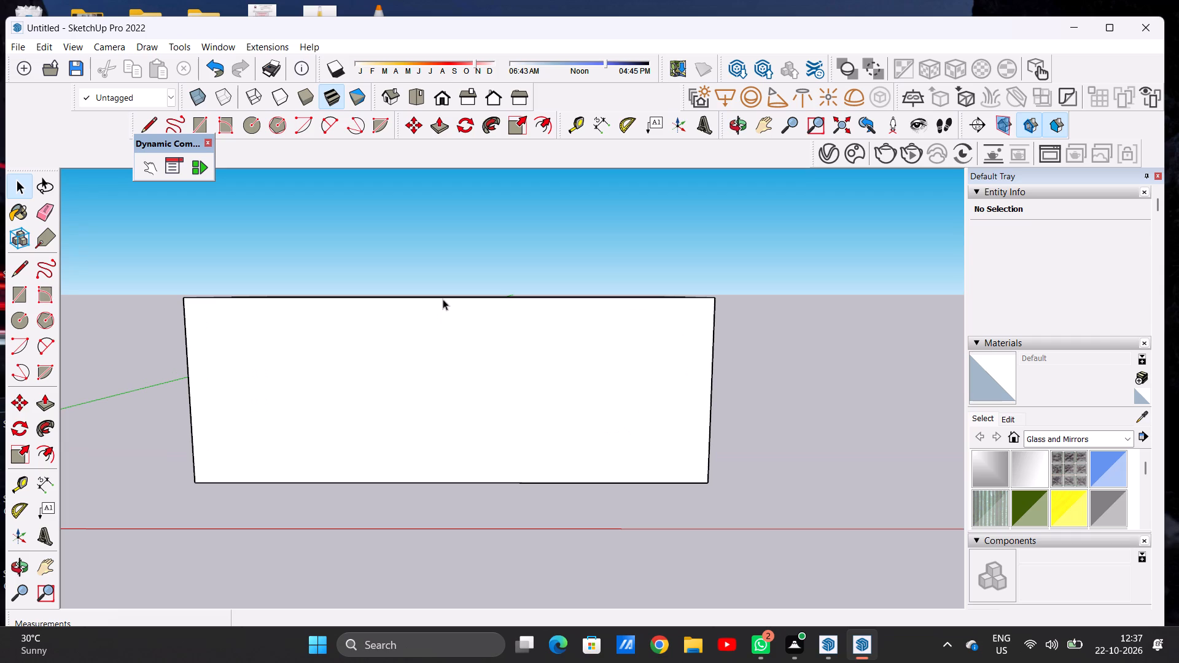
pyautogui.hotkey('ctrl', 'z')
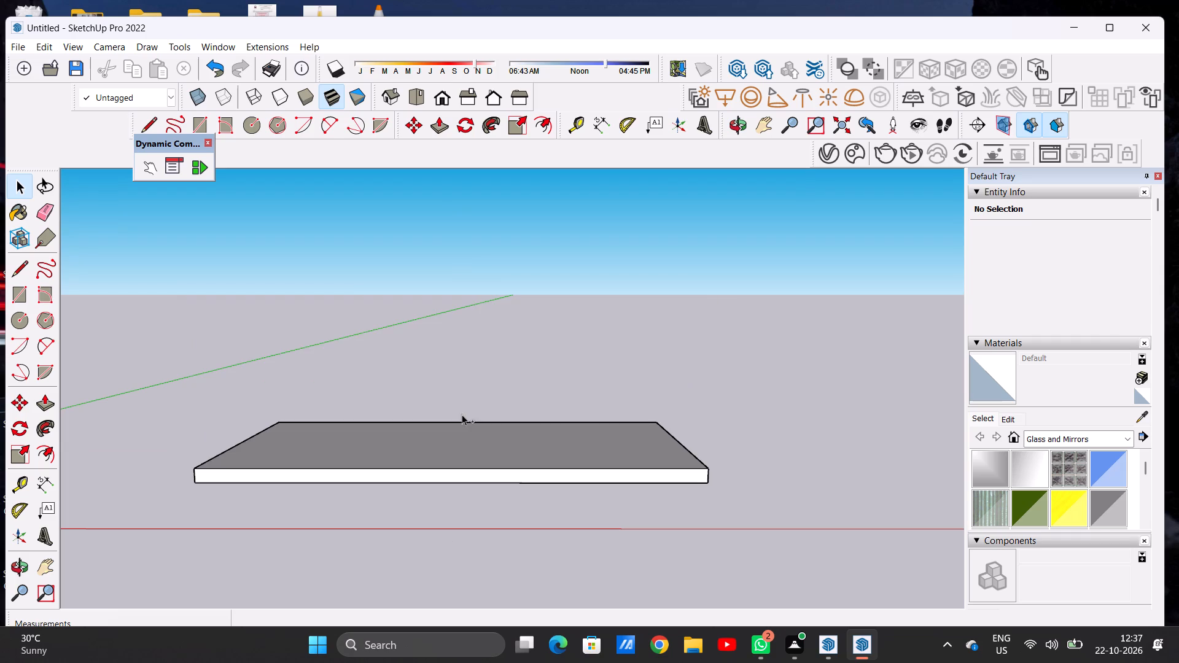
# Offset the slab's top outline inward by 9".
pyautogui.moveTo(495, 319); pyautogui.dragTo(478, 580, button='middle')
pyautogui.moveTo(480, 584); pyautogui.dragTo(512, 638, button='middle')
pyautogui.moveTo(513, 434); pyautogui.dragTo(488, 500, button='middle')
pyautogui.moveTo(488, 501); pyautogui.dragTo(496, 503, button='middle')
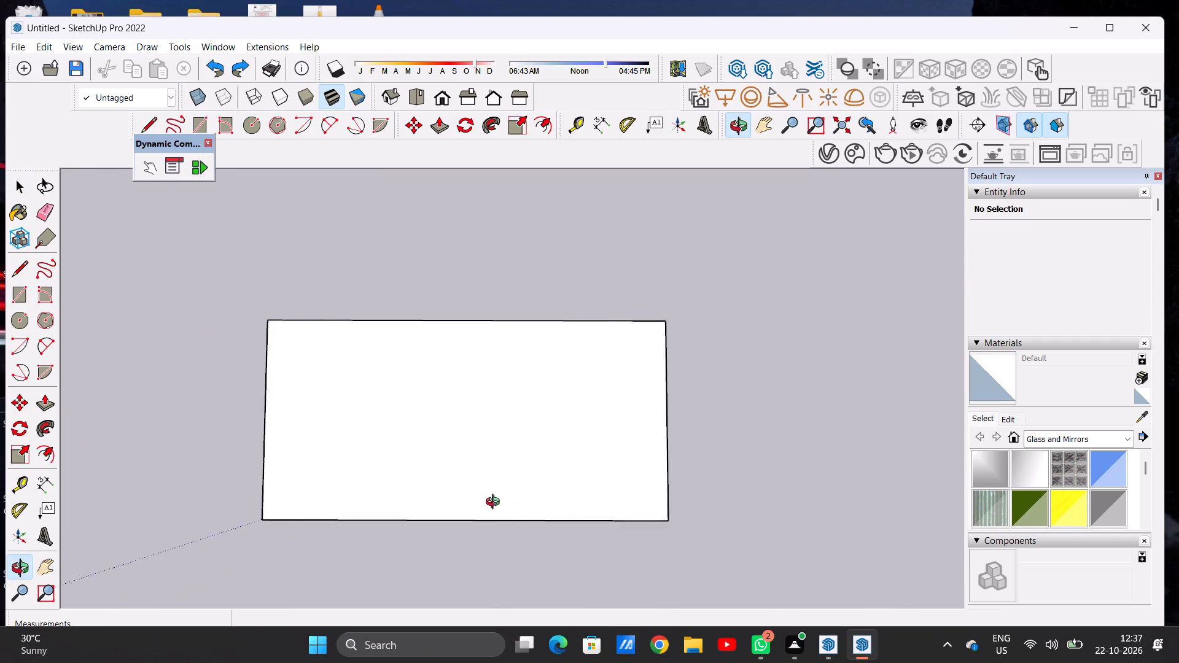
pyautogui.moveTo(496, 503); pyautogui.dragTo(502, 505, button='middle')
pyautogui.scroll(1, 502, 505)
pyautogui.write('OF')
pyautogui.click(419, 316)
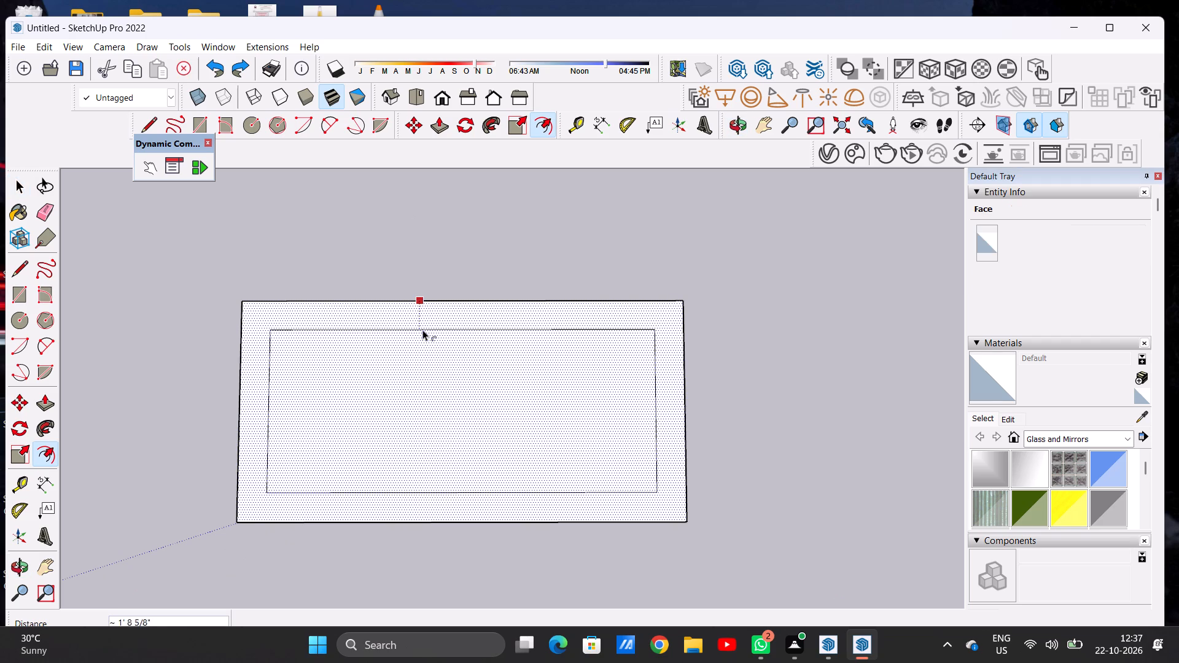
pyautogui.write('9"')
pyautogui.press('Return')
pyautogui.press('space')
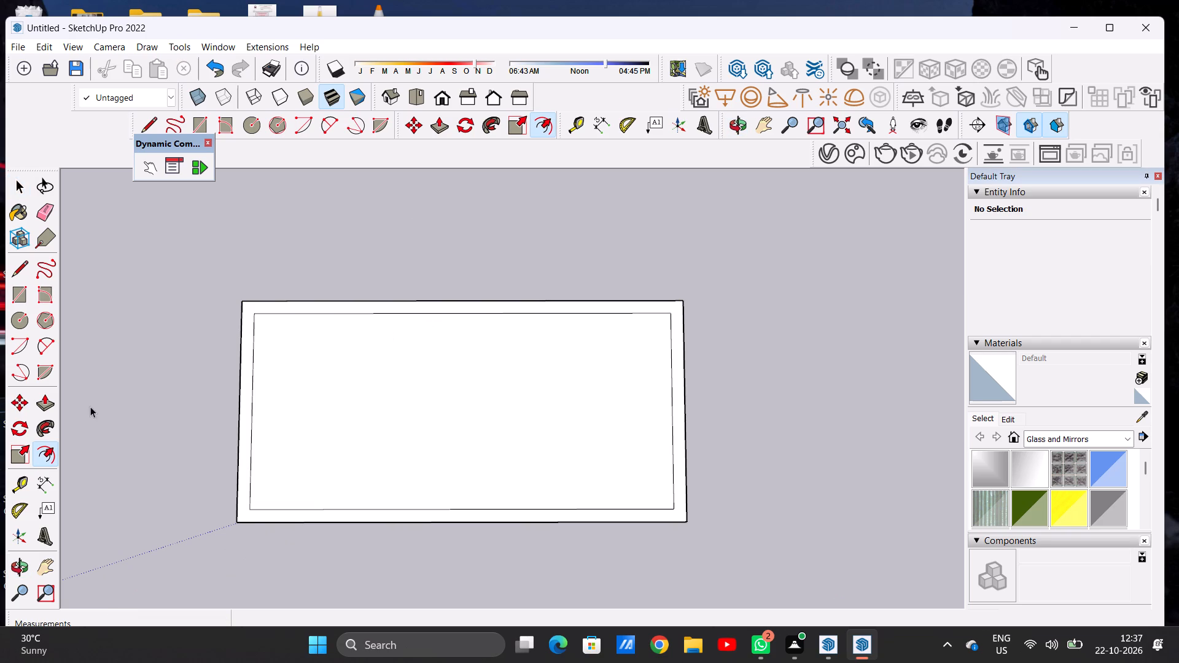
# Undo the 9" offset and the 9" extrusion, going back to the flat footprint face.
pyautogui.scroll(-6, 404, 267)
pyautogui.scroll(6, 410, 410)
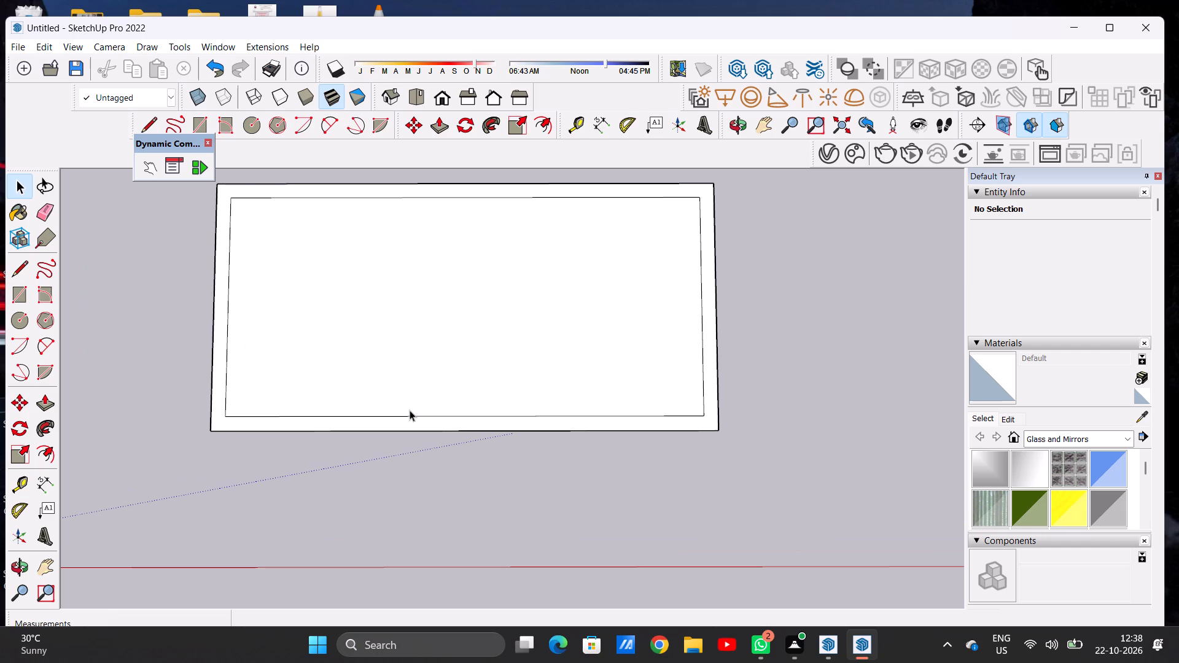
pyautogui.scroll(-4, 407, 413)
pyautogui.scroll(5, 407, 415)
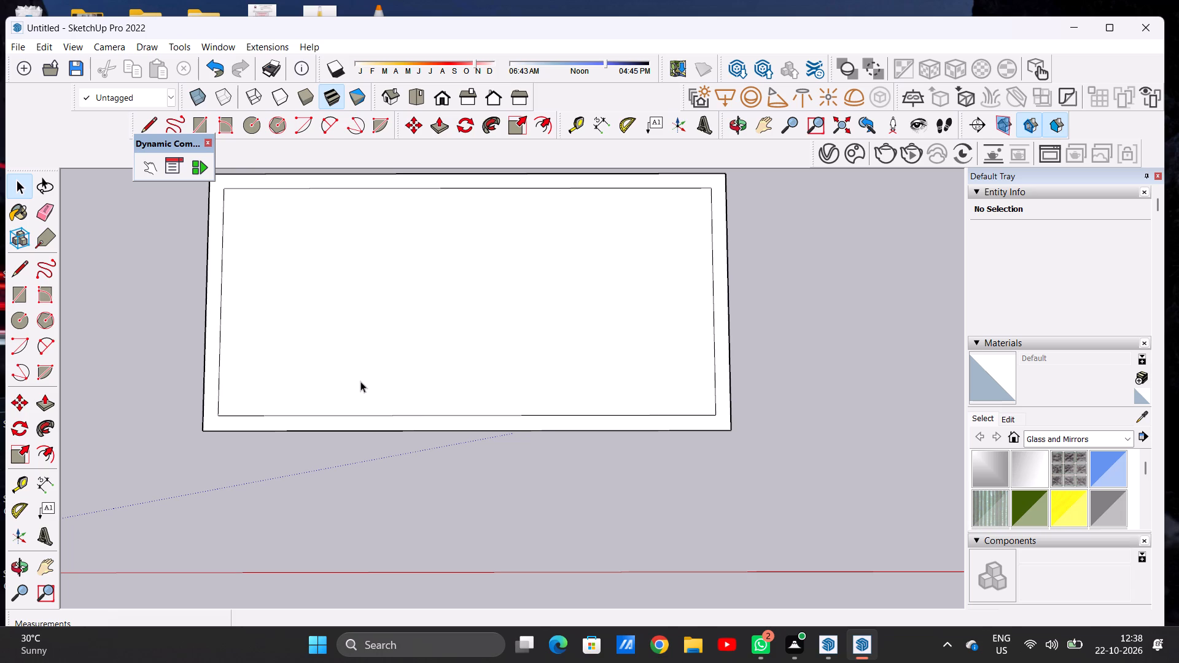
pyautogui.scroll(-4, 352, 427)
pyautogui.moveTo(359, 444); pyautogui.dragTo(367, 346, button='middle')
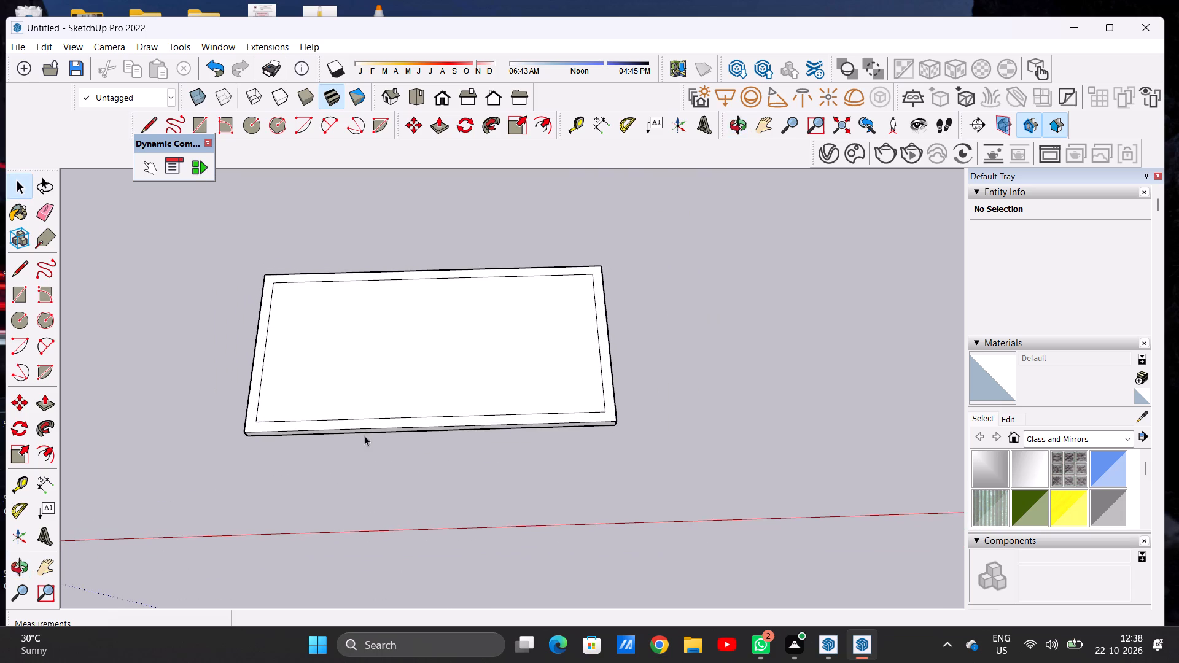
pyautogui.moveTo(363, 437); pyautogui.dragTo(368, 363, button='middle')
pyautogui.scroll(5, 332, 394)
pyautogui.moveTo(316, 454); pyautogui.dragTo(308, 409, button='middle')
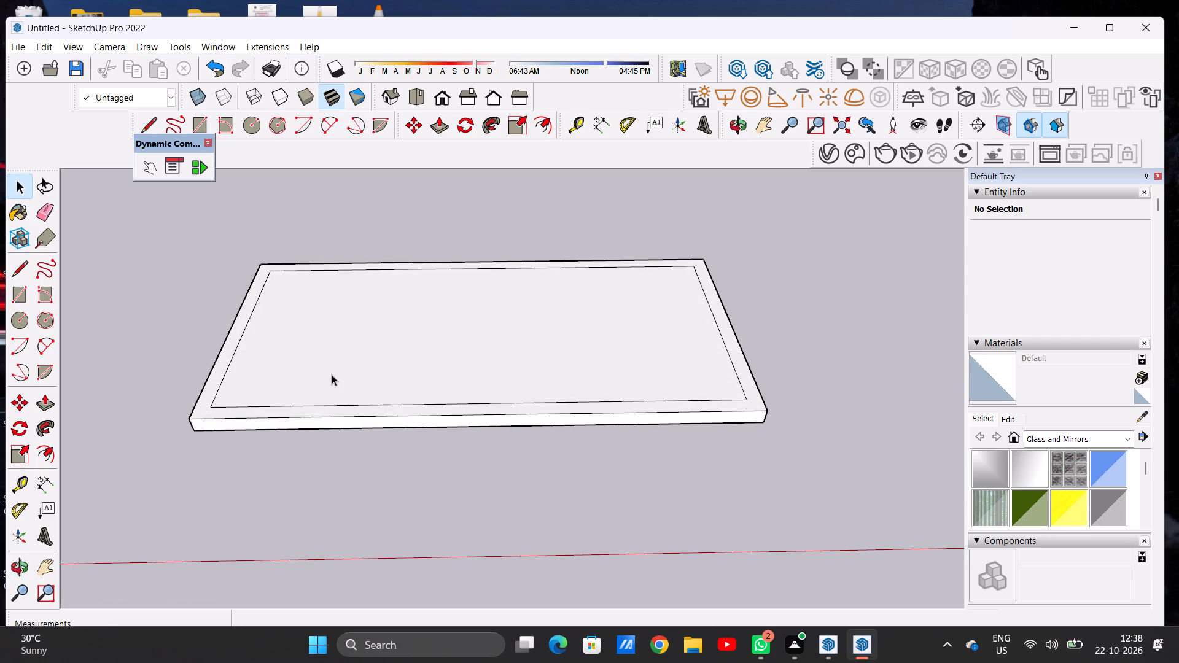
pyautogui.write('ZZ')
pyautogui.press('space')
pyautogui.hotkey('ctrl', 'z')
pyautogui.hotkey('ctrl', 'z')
# Extrude the footprint face upward freehand by about 4'8" with Push/Pull.
pyautogui.scroll(-4, 332, 374)
pyautogui.scroll(2, 387, 390)
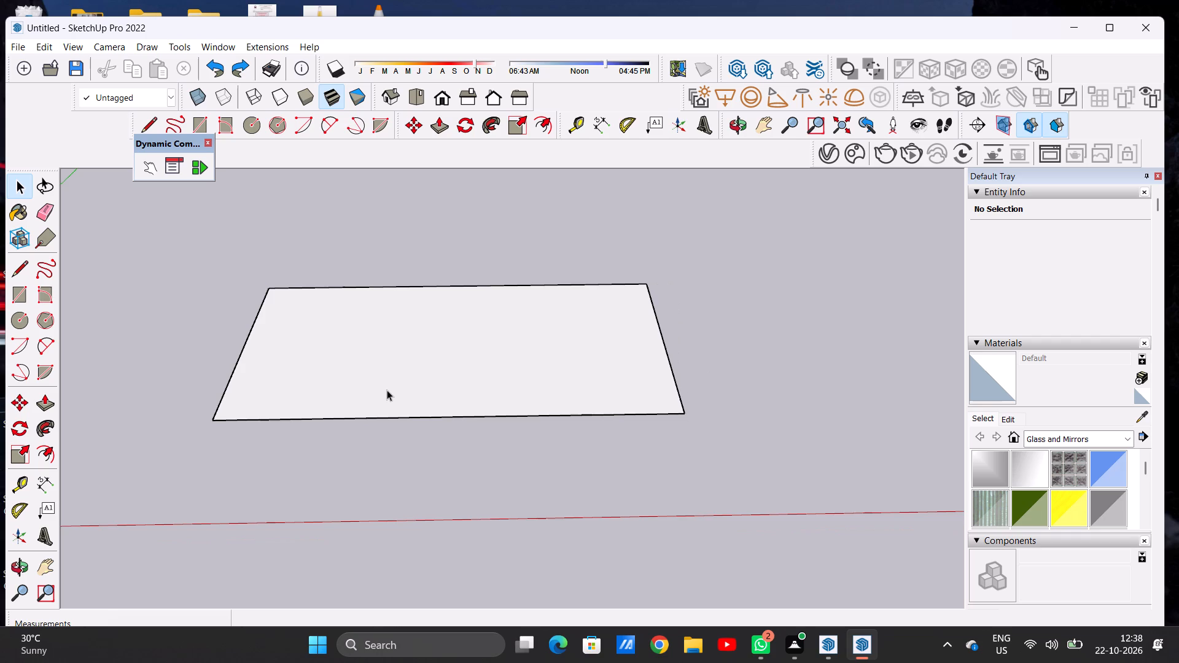
pyautogui.press('p')
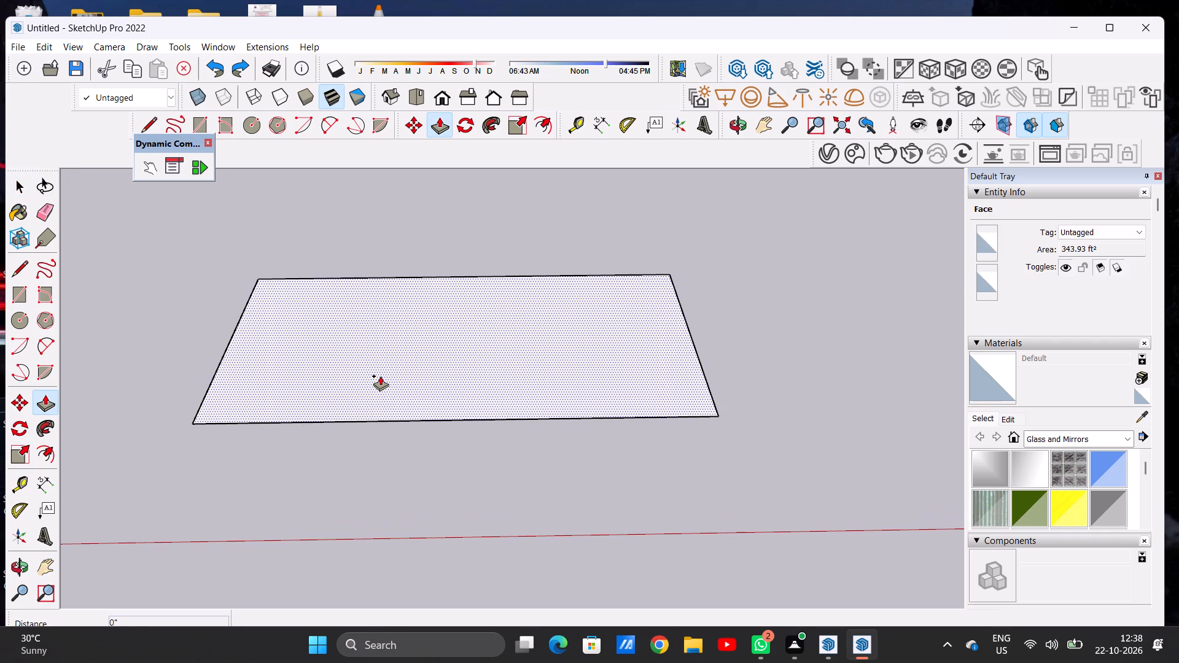
pyautogui.click(380, 376)
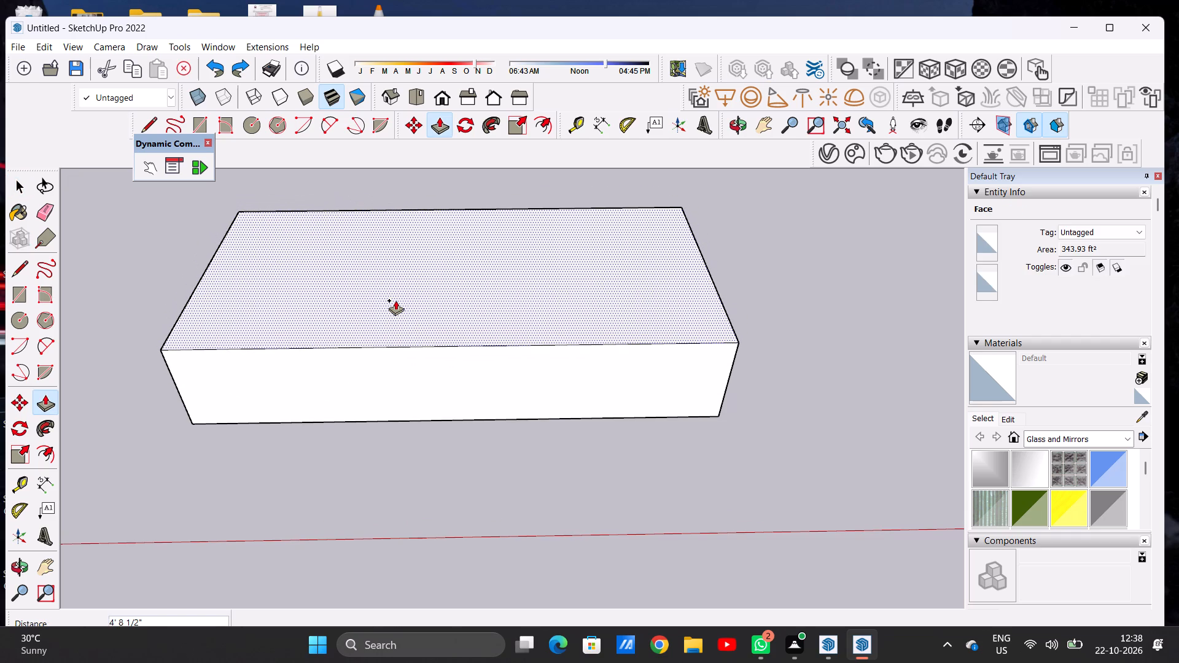
pyautogui.click(395, 300)
pyautogui.press('space')
# Offset the block's top outline inward by 9" to mark the wall thickness.
pyautogui.scroll(-9, 457, 454)
pyautogui.moveTo(461, 446); pyautogui.dragTo(462, 324, button='middle')
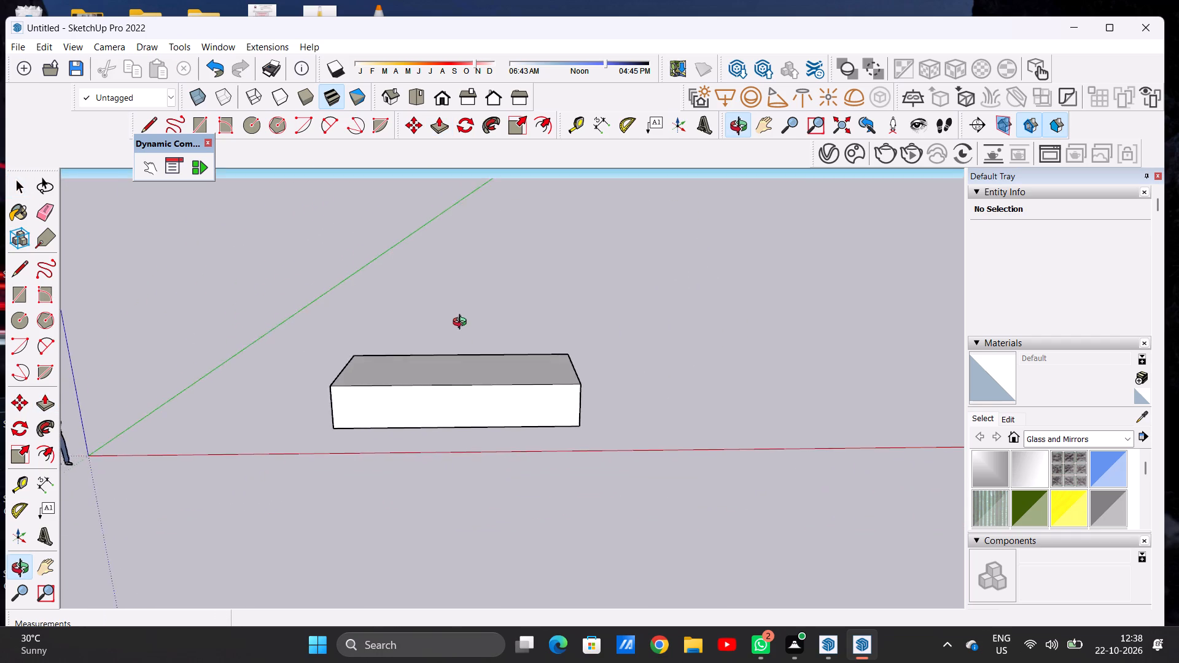
pyautogui.moveTo(462, 324); pyautogui.dragTo(449, 494, button='middle')
pyautogui.moveTo(462, 394); pyautogui.dragTo(469, 498, button='middle')
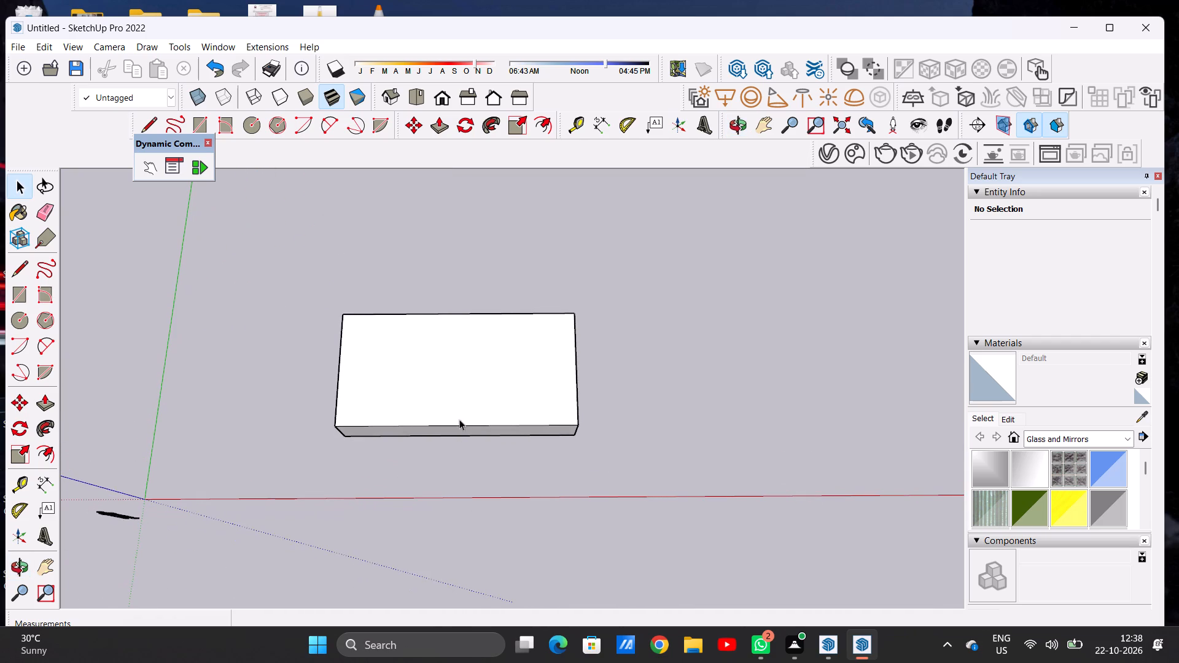
pyautogui.scroll(3, 463, 403)
pyautogui.press('o')
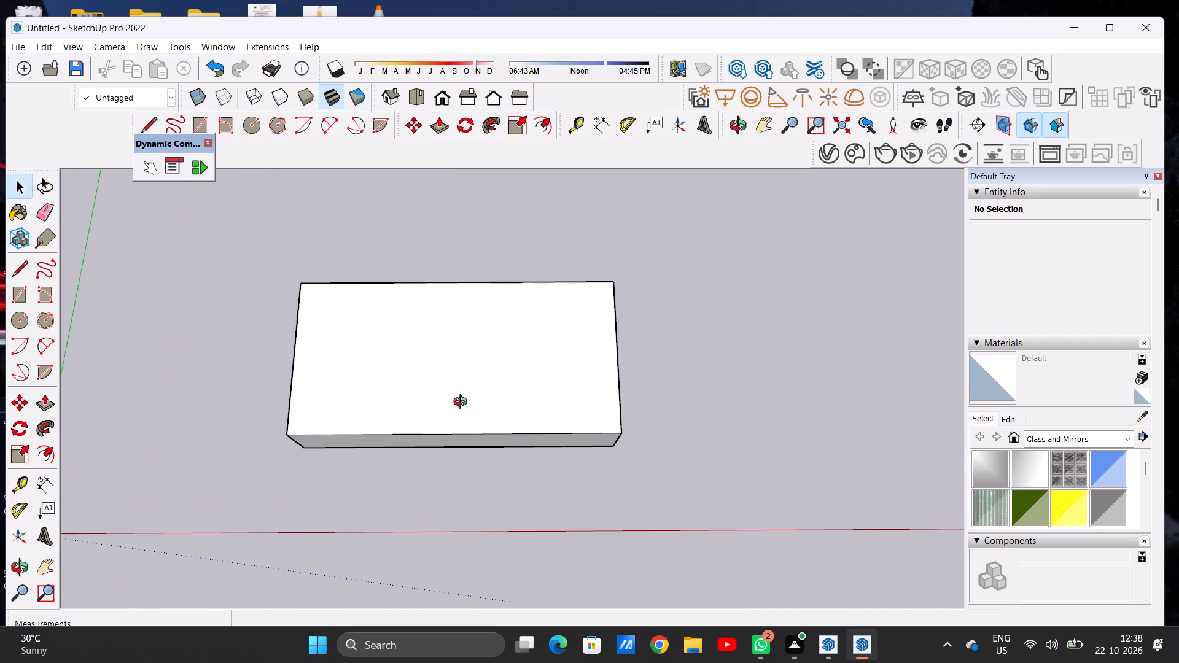
pyautogui.press('f')
pyautogui.click(403, 286)
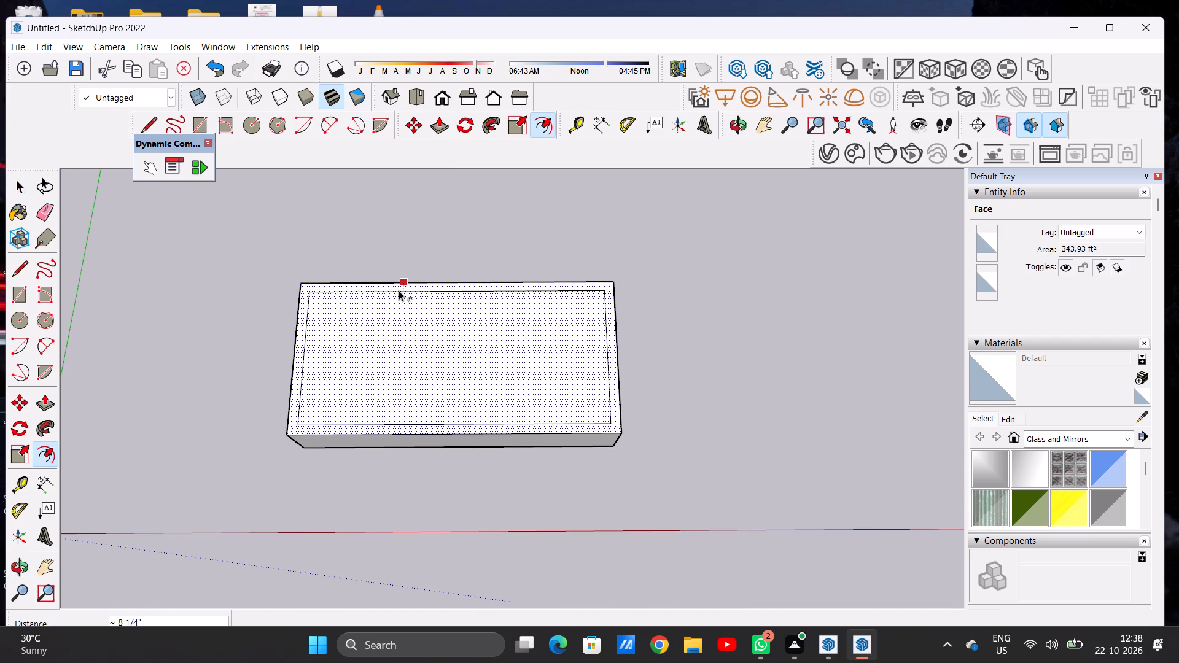
pyautogui.press('9')
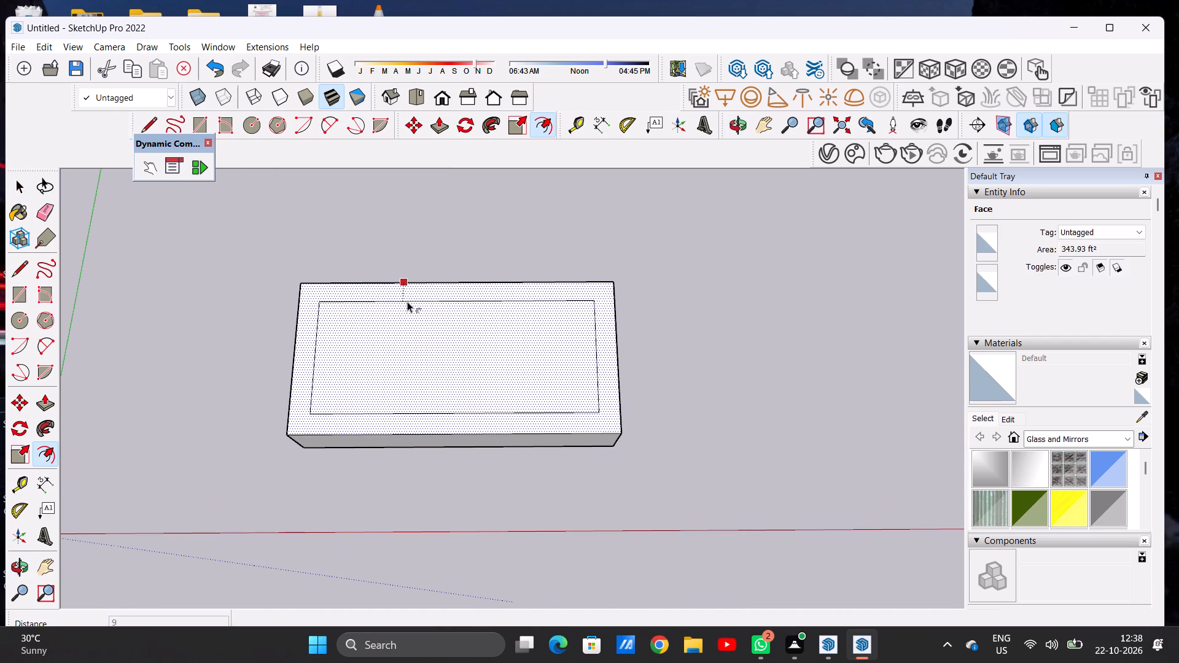
pyautogui.hotkey('shift', '"')
pyautogui.press('Return')
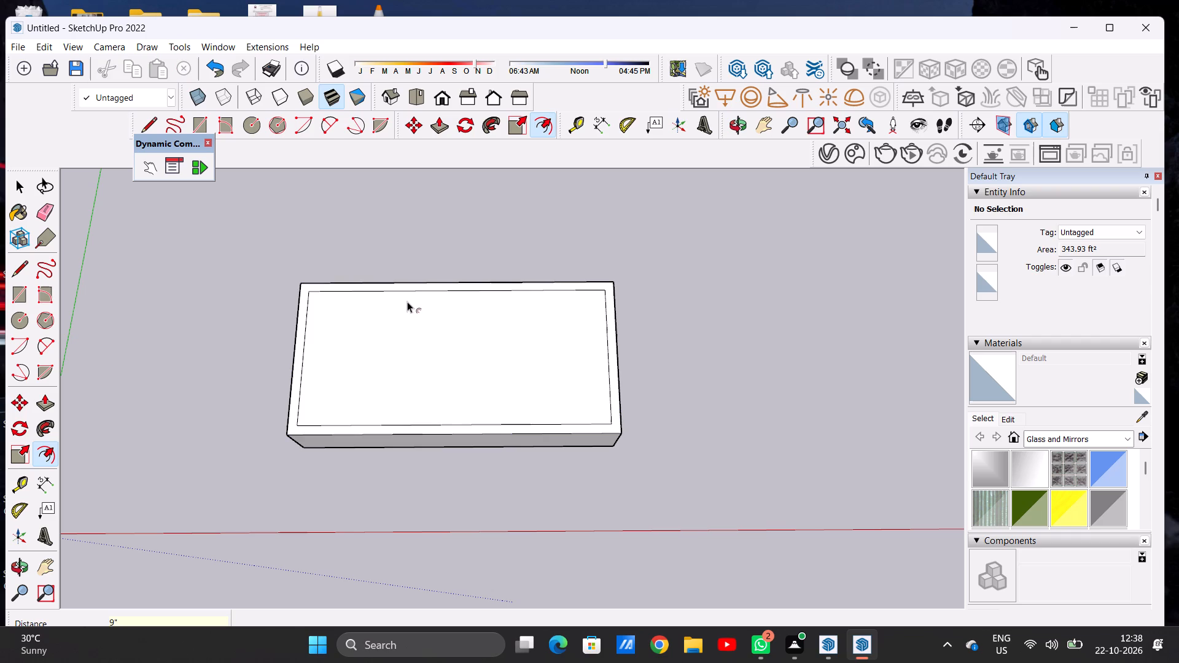
# Examine the raised block and the wall outline on its top face from several angles.
pyautogui.press('space')
pyautogui.scroll(-2, 351, 421)
pyautogui.scroll(5, 349, 439)
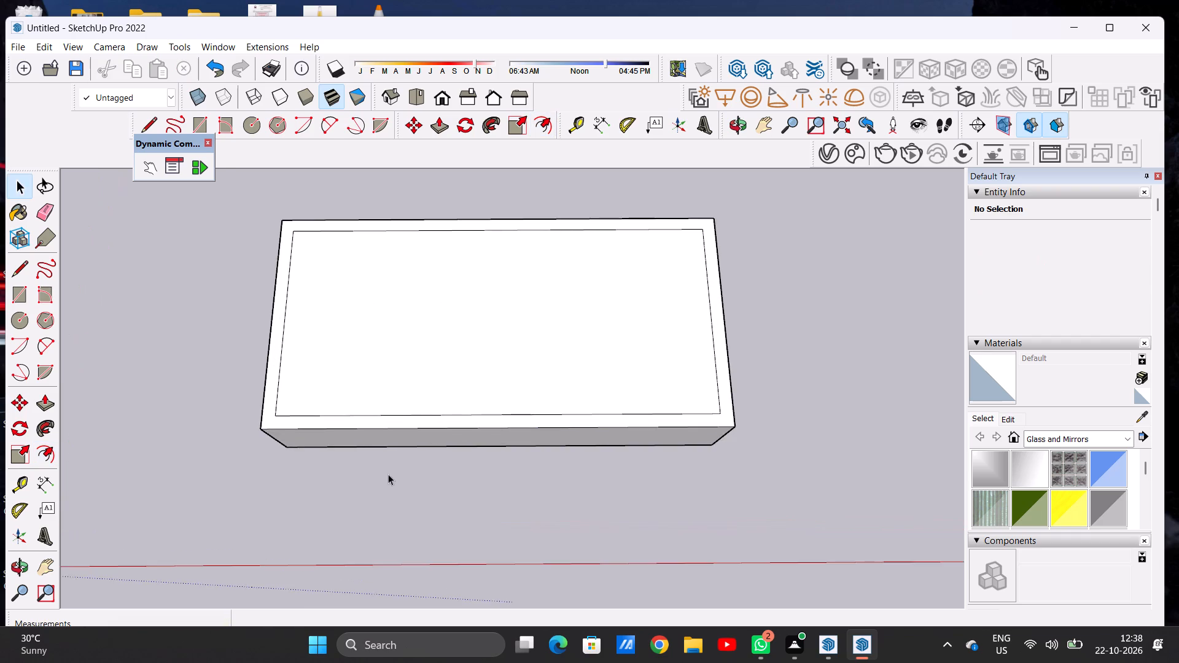
pyautogui.moveTo(388, 471); pyautogui.dragTo(384, 289, button='middle')
pyautogui.middleClick(384, 289)
pyautogui.moveTo(384, 311); pyautogui.dragTo(400, 443, button='middle')
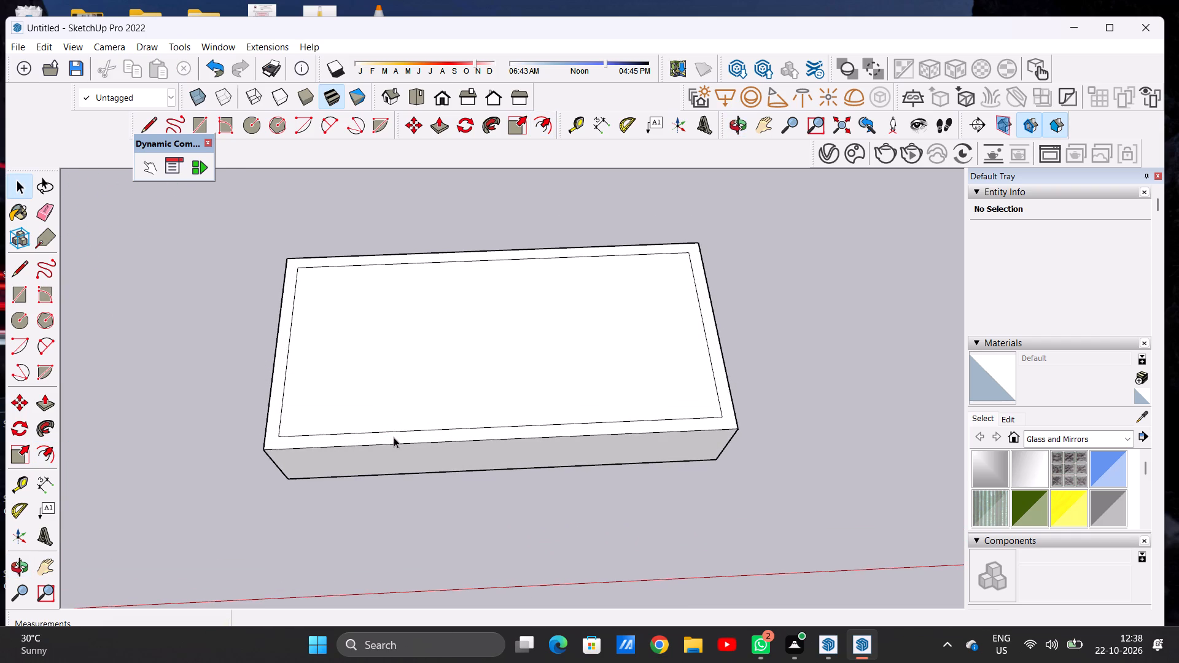
pyautogui.scroll(-5, 394, 437)
pyautogui.moveTo(333, 451); pyautogui.dragTo(305, 363, button='middle')
pyautogui.moveTo(303, 347); pyautogui.dragTo(303, 335, button='middle')
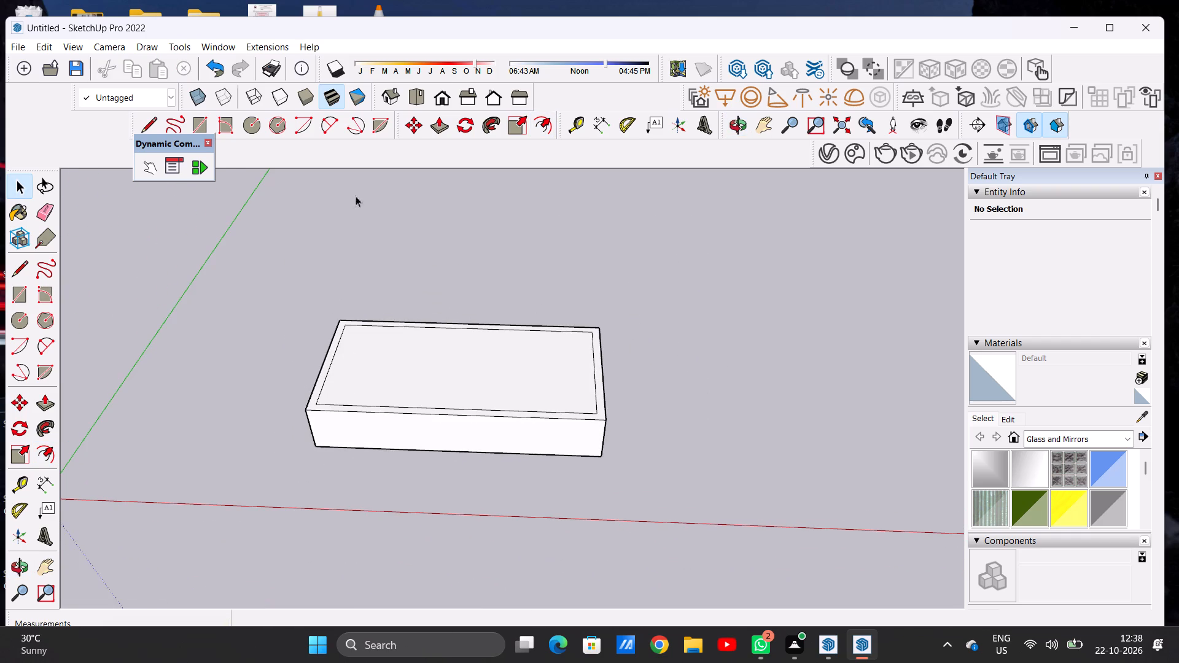
pyautogui.click(423, 104)
pyautogui.scroll(-3, 341, 392)
pyautogui.scroll(6, 465, 400)
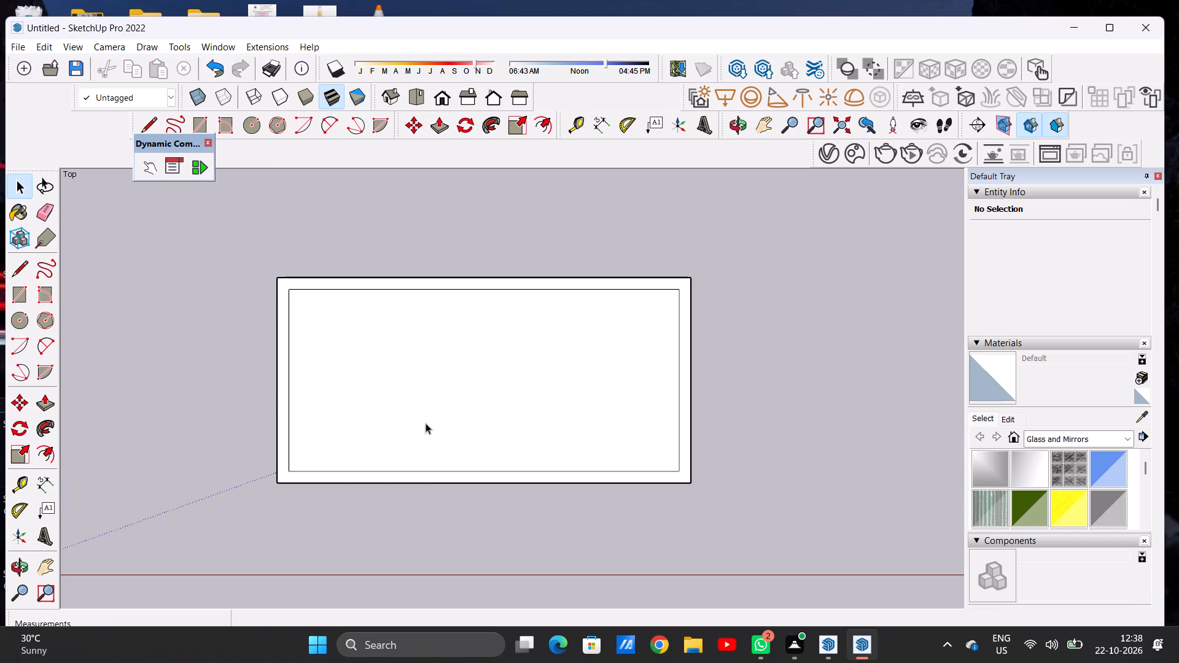
pyautogui.moveTo(434, 497); pyautogui.dragTo(441, 392, button='middle')
pyautogui.scroll(5, 282, 493)
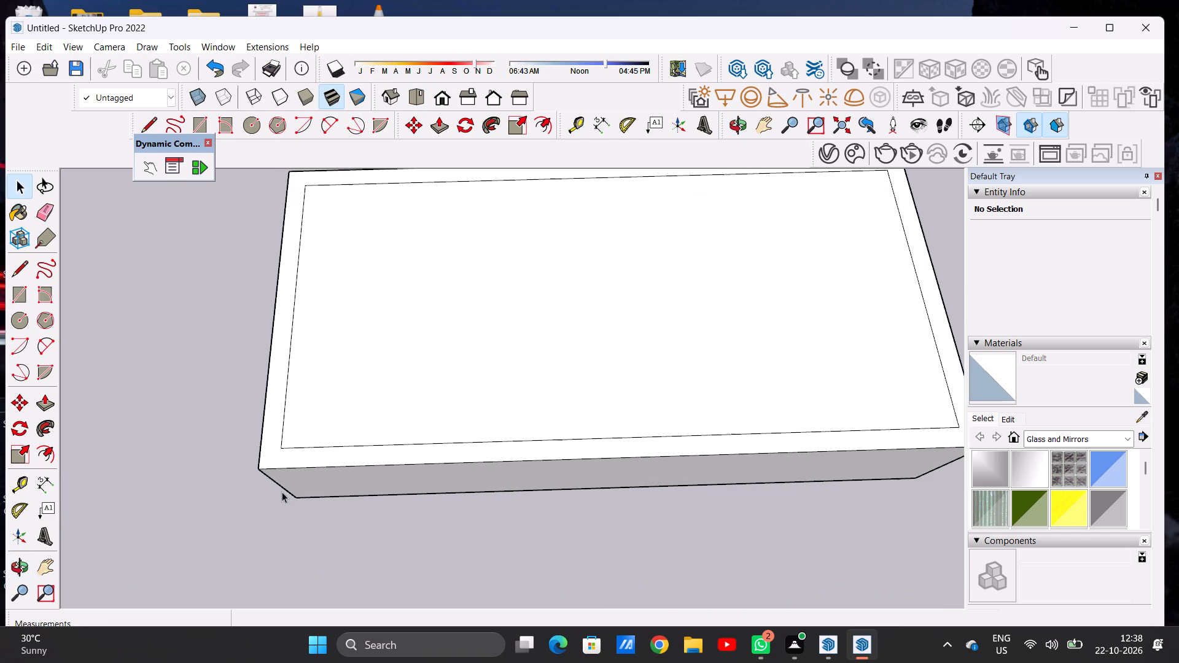
pyautogui.scroll(2, 283, 471)
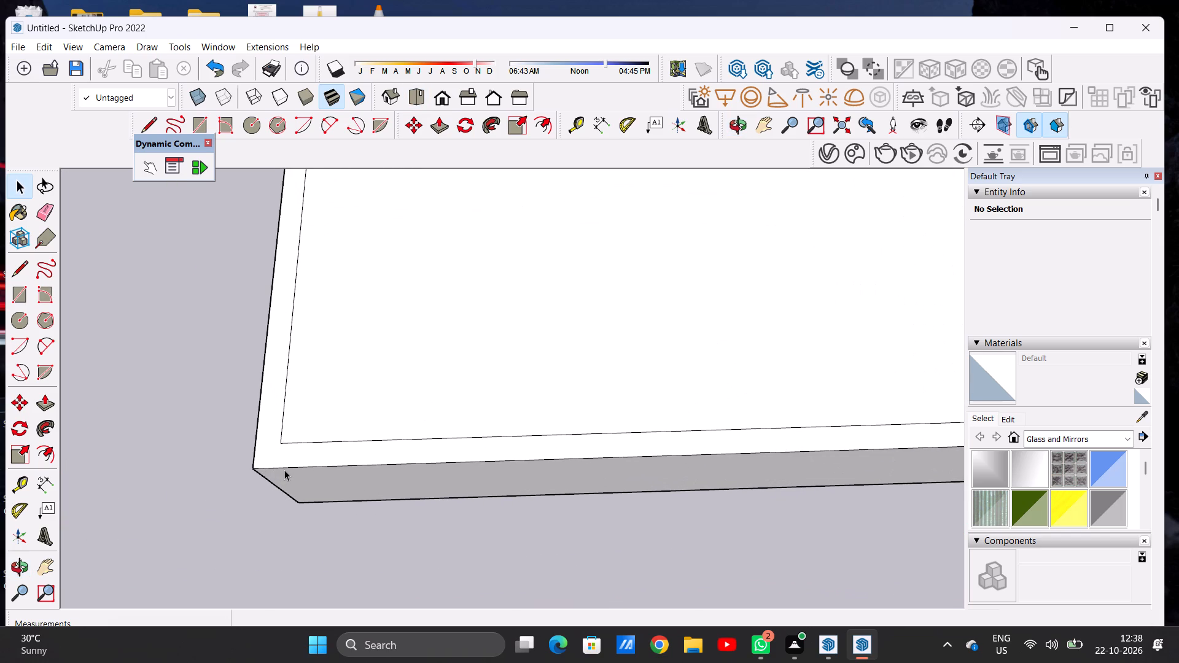
pyautogui.scroll(-10, 284, 470)
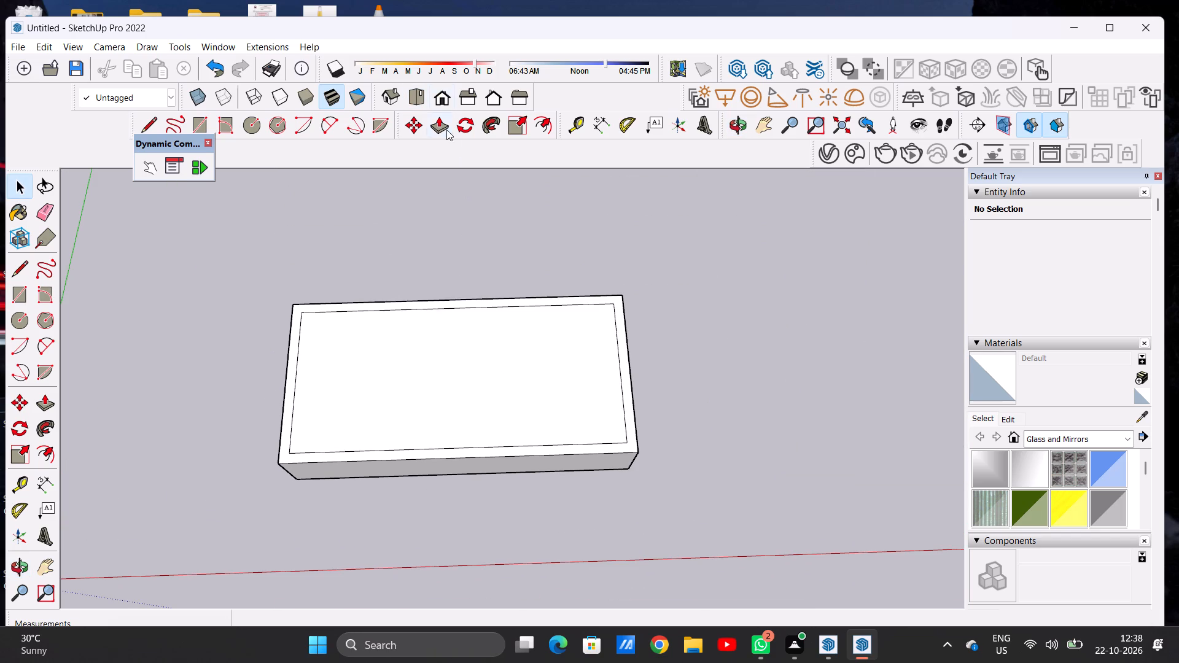
# In top view, draw a lengthwise line about 24'10" long across the inner rectangle, slightly behind its middle.
pyautogui.click(415, 90)
pyautogui.press('l')
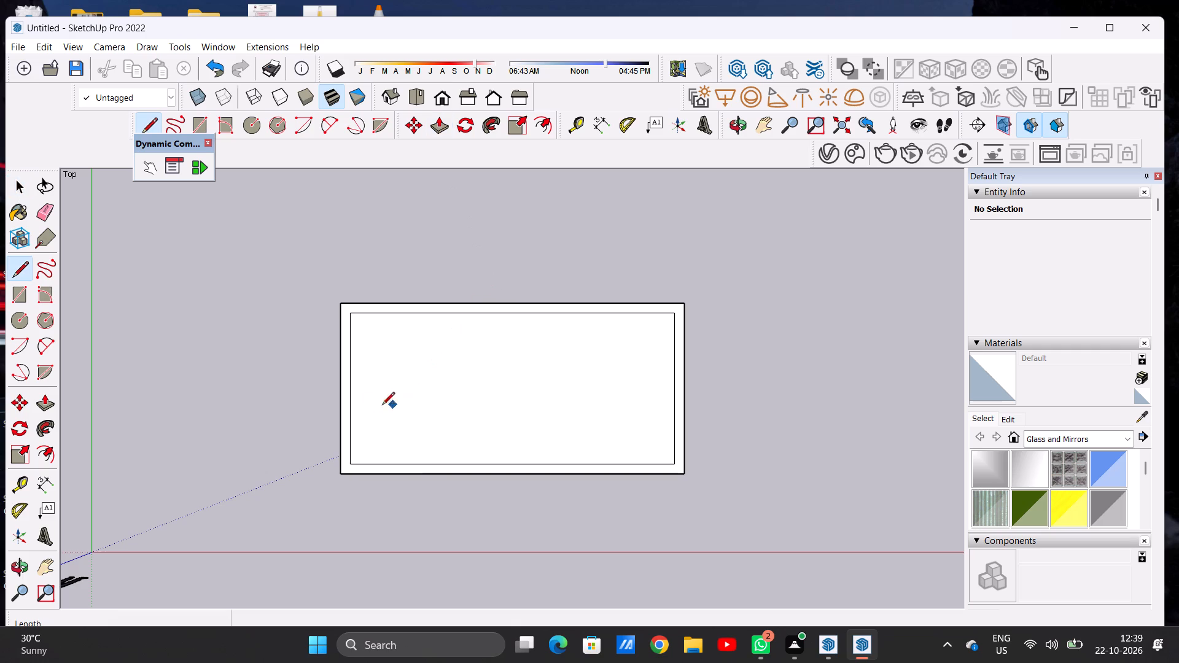
pyautogui.scroll(8, 600, 456)
pyautogui.scroll(-5, 600, 455)
pyautogui.scroll(2, 594, 423)
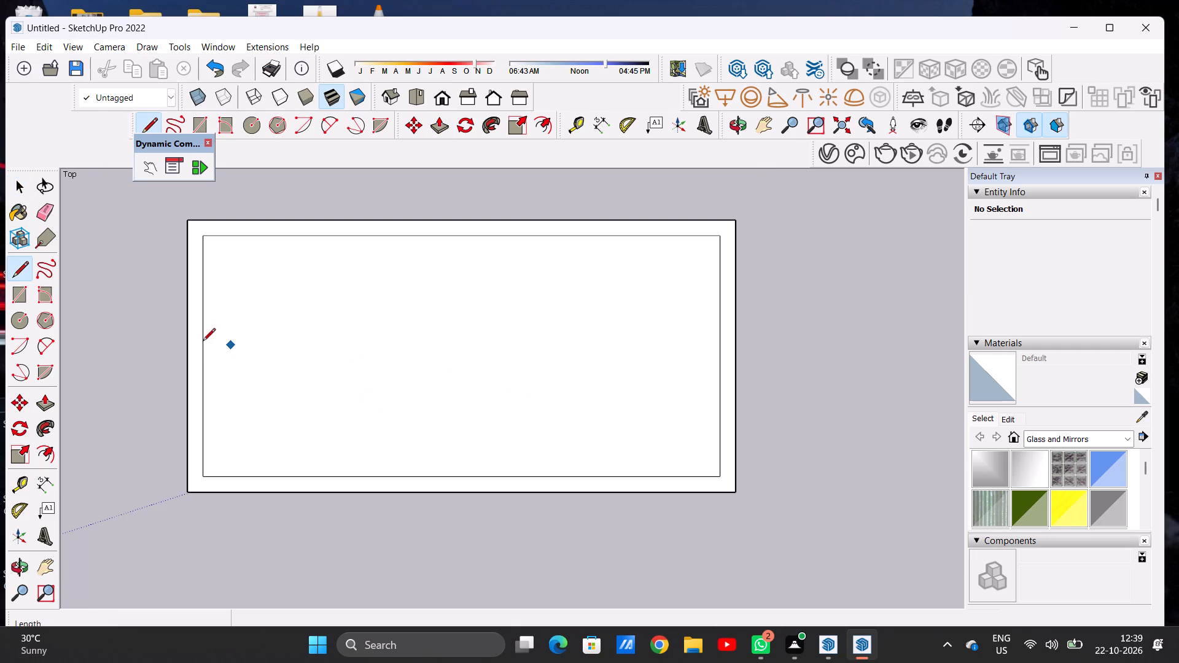
pyautogui.click(203, 344)
pyautogui.click(719, 340)
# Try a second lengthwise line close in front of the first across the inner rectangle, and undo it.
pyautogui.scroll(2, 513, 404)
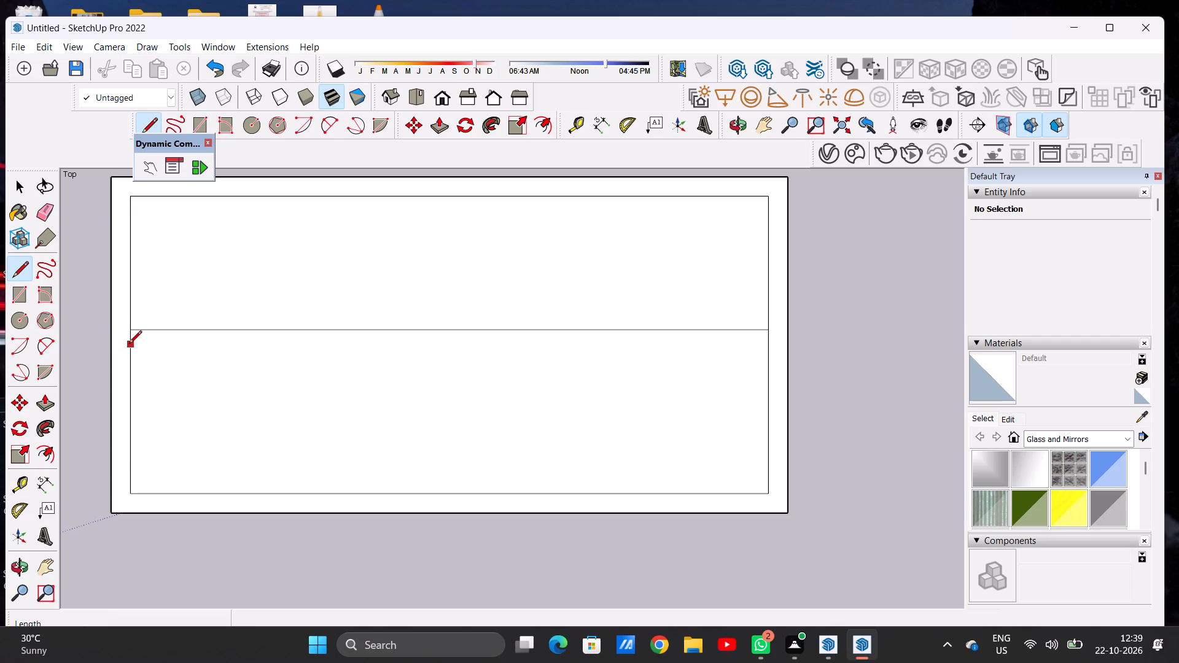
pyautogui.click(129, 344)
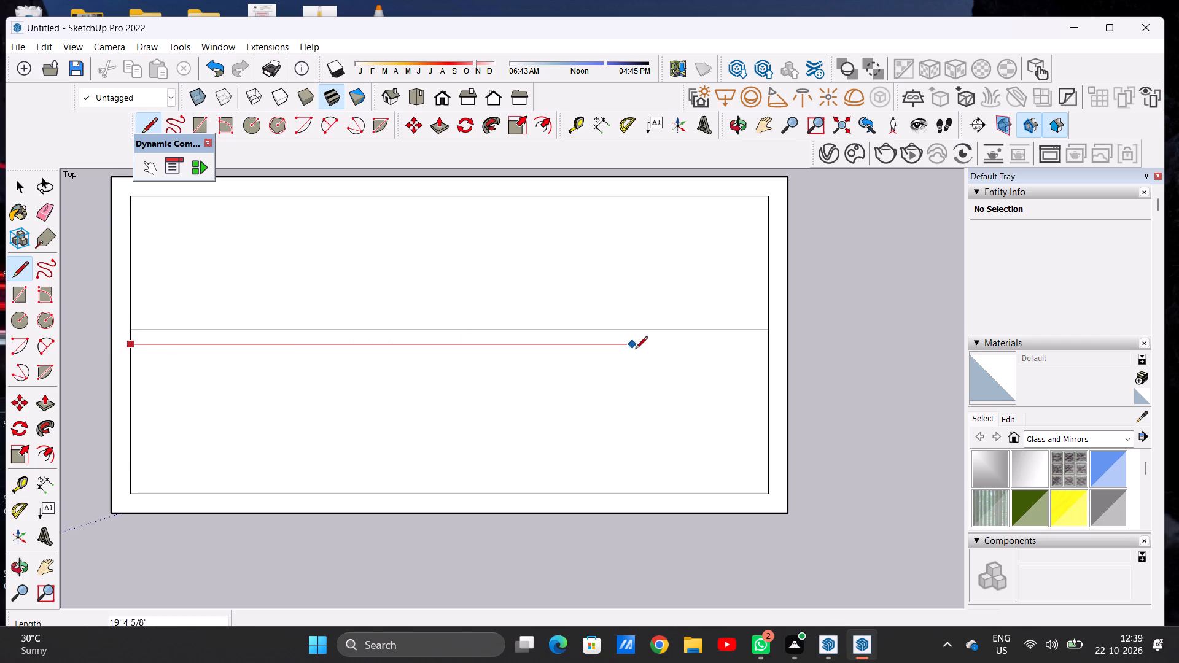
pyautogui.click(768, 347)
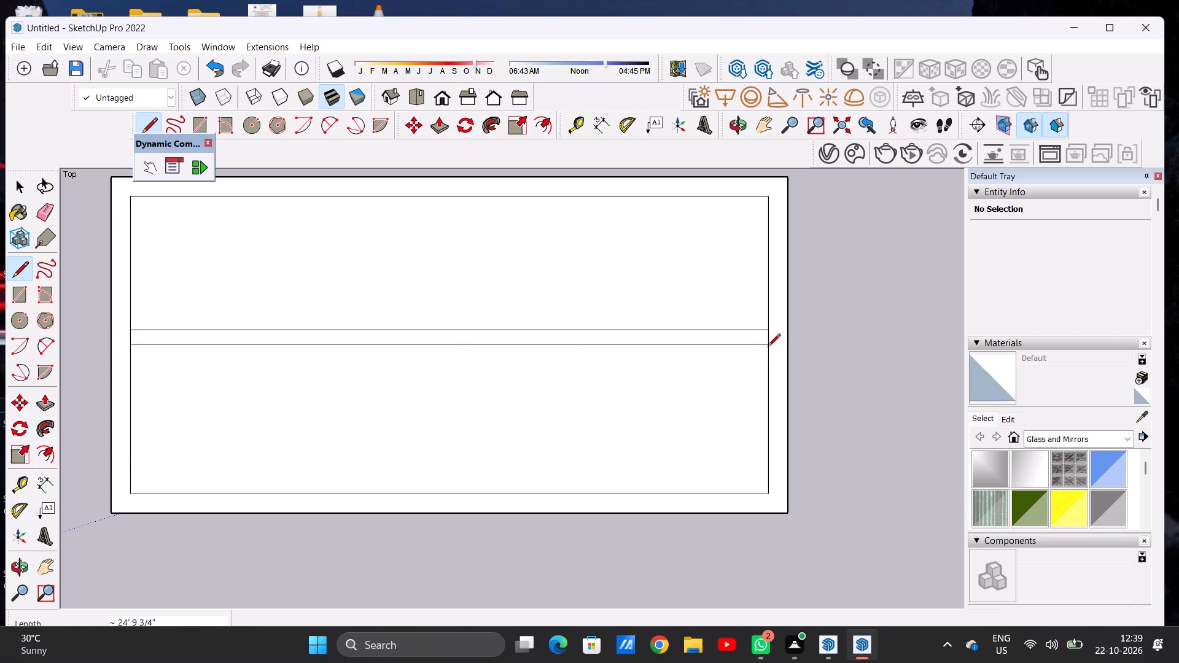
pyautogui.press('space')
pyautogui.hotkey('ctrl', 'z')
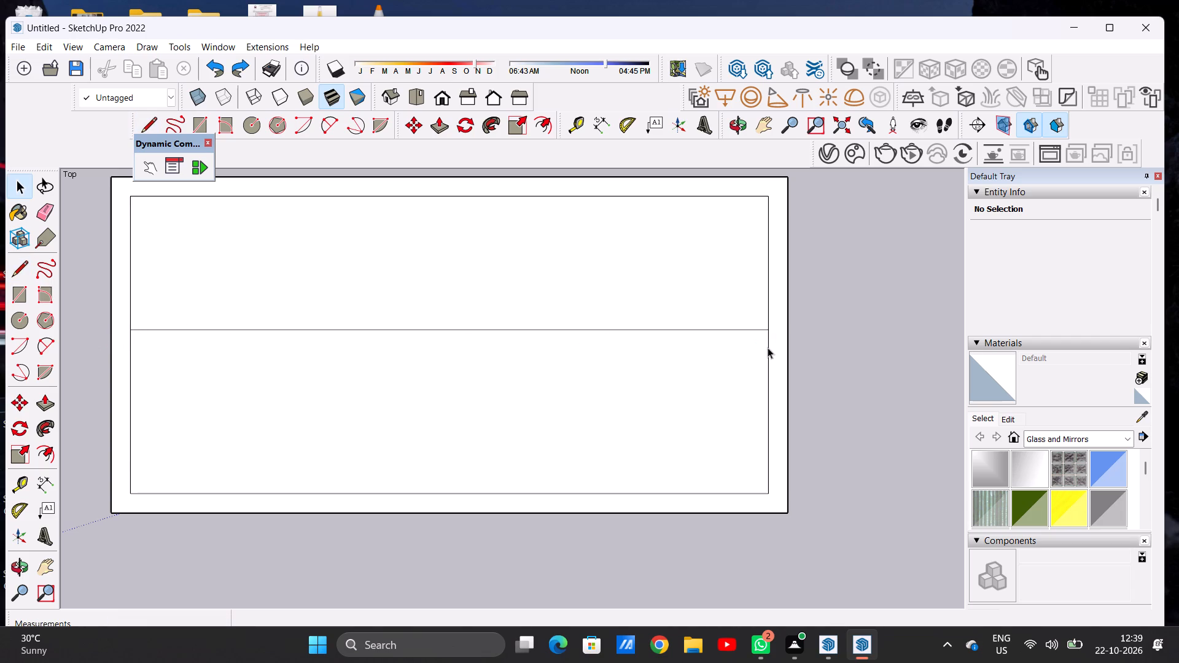
# Draw a parallel line across the inner rectangle, slightly farther in front of the first line, to outline a partition wall.
pyautogui.press('l')
pyautogui.click(130, 351)
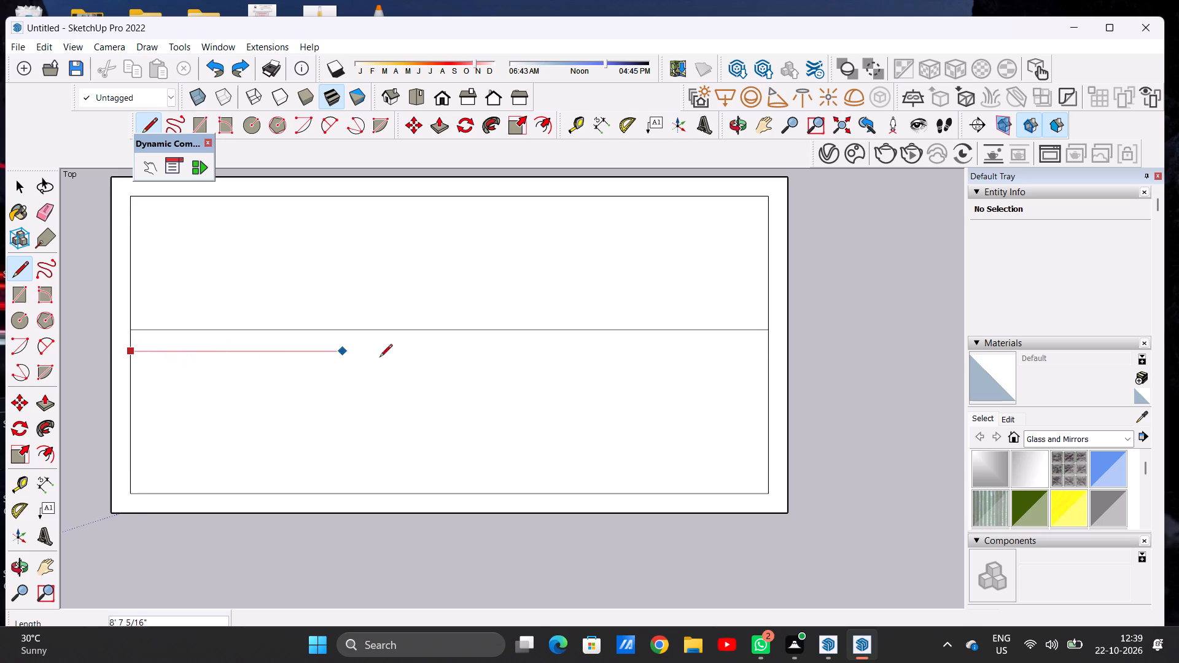
pyautogui.click(766, 346)
pyautogui.press('space')
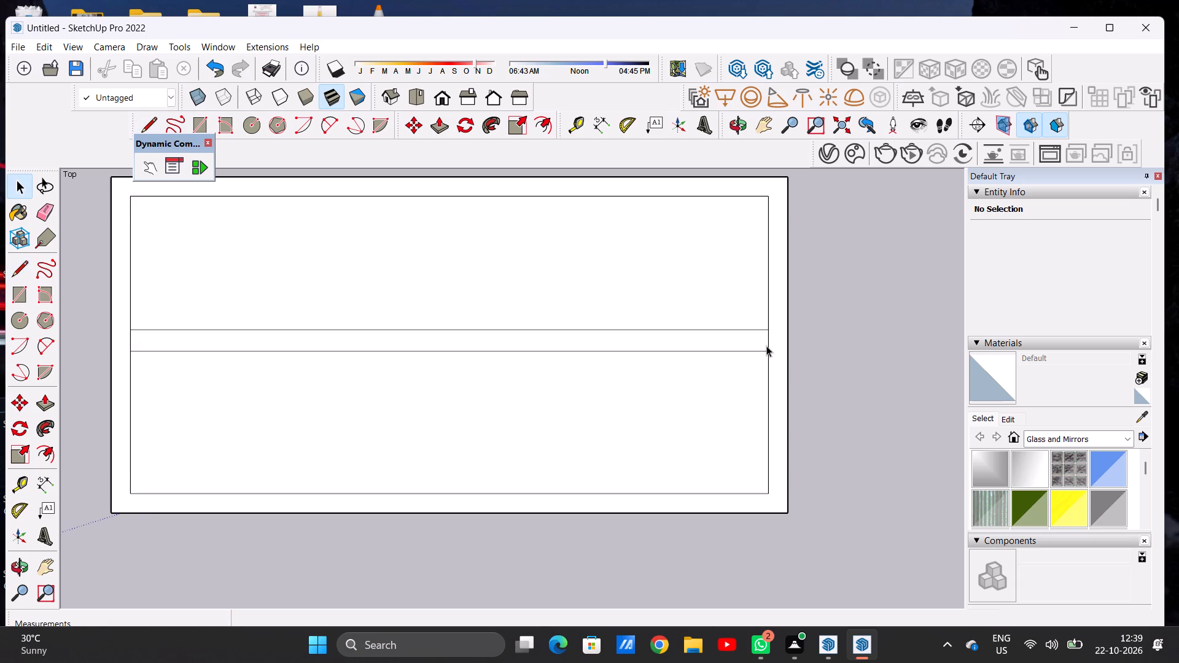
pyautogui.press('space')
# Draw a 9" line from the front partition line's left end across the left wall strip to the outer edge.
pyautogui.scroll(-6, 396, 381)
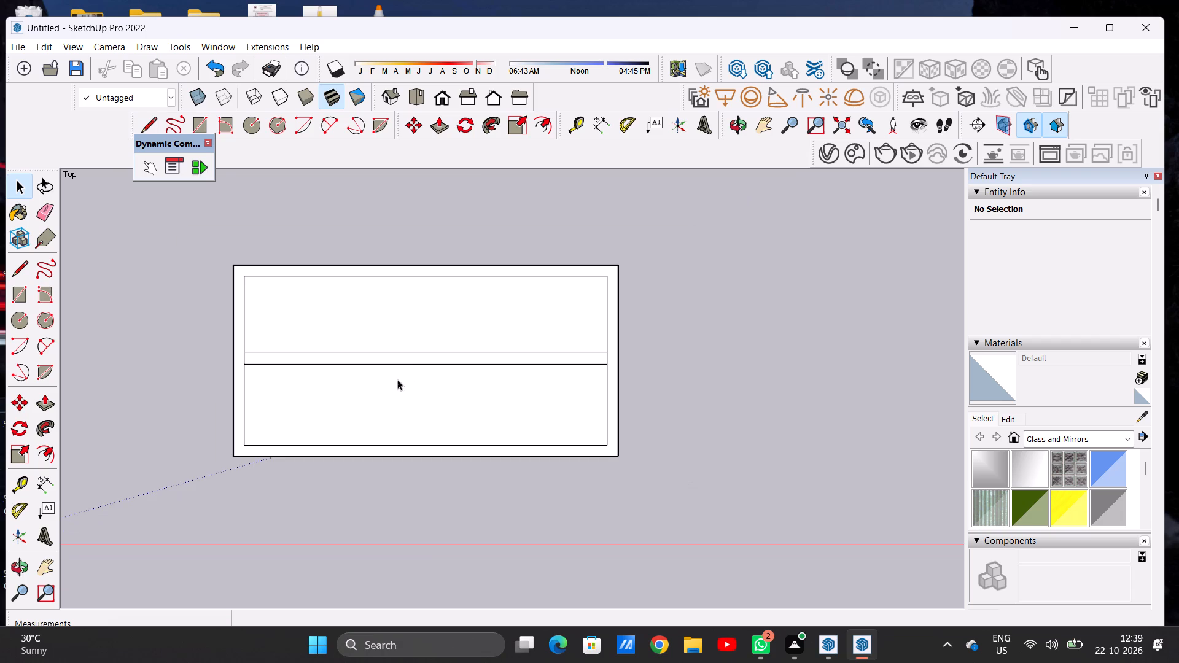
pyautogui.scroll(5, 276, 373)
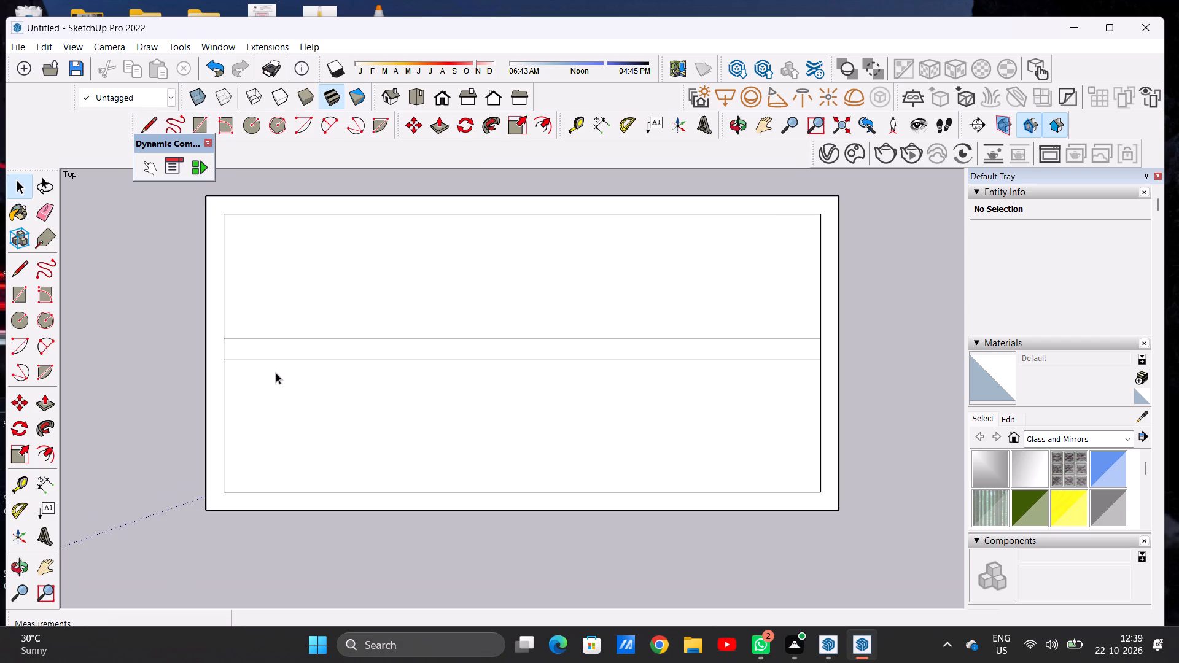
pyautogui.press('l')
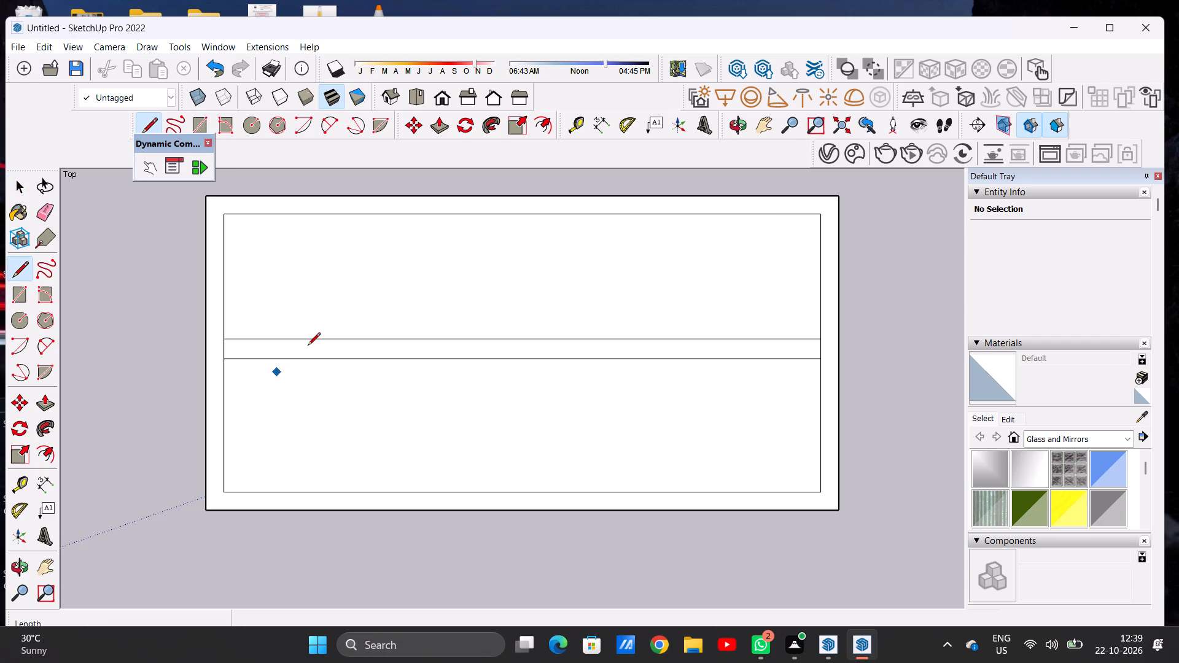
pyautogui.scroll(6, 308, 346)
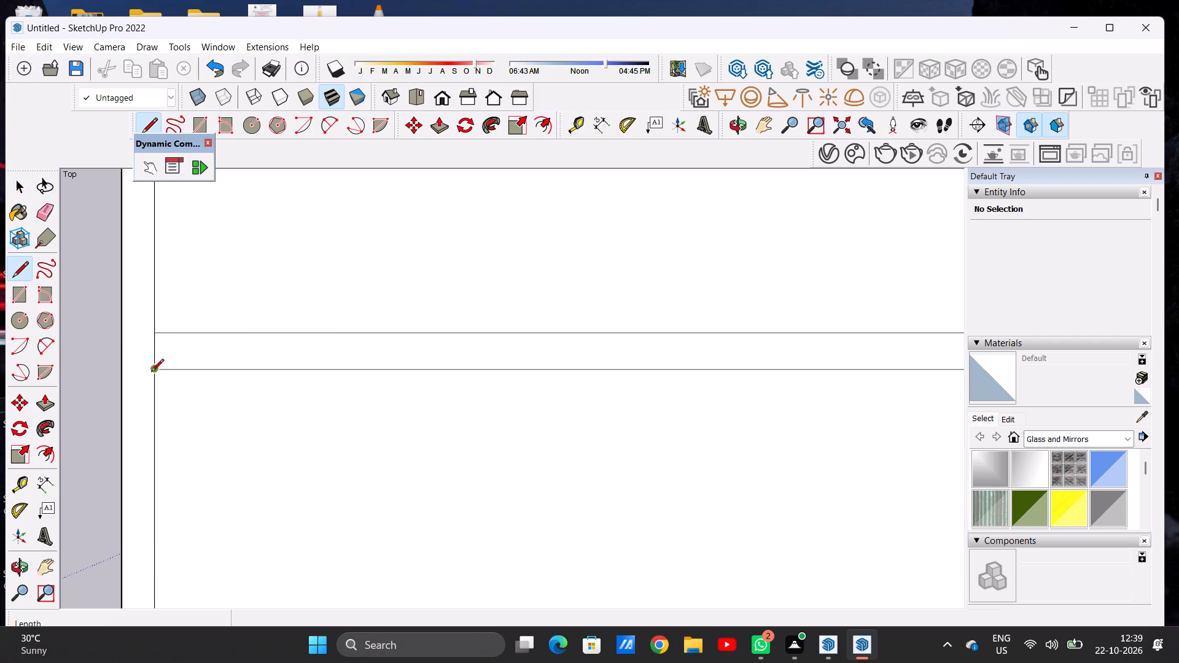
pyautogui.click(152, 373)
pyautogui.click(120, 368)
# Draw a 9" line from the inner rectangle's front right corner across the right wall strip to the outer edge.
pyautogui.scroll(-10, 169, 385)
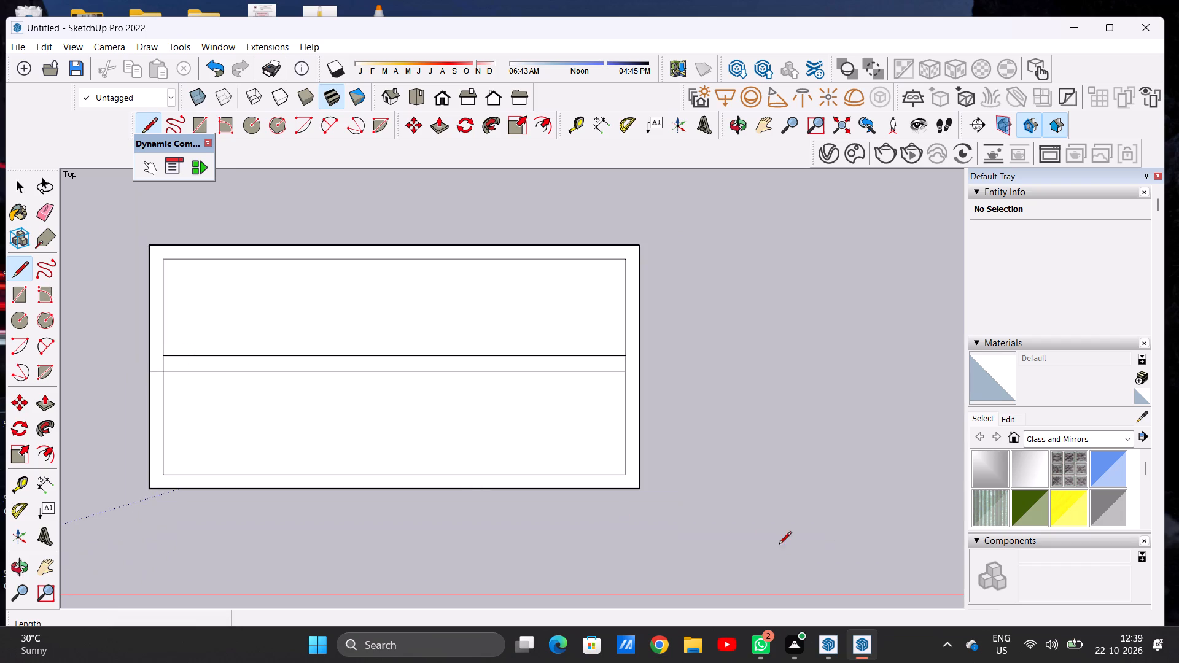
pyautogui.scroll(6, 604, 515)
pyautogui.scroll(4, 637, 476)
pyautogui.scroll(-1, 637, 475)
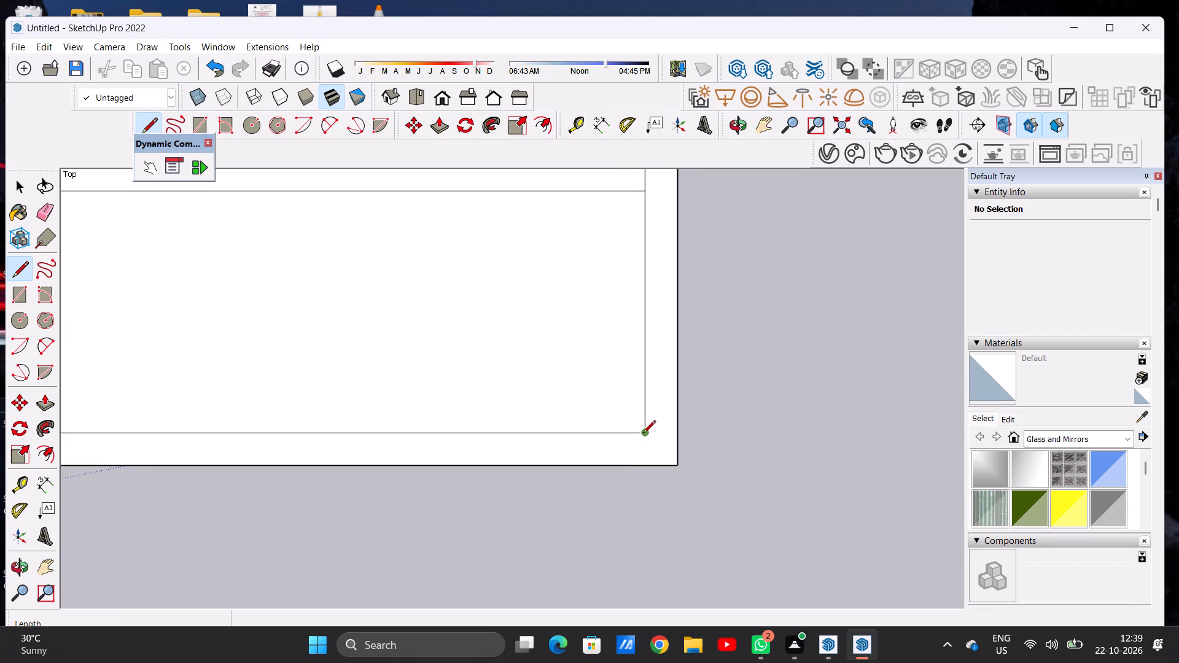
pyautogui.click(643, 434)
pyautogui.click(680, 431)
# Draw a 9" line across the front wall strip, slightly right of its midpoint, from outer edge to inner edge.
pyautogui.scroll(-17, 499, 397)
pyautogui.scroll(2, 494, 399)
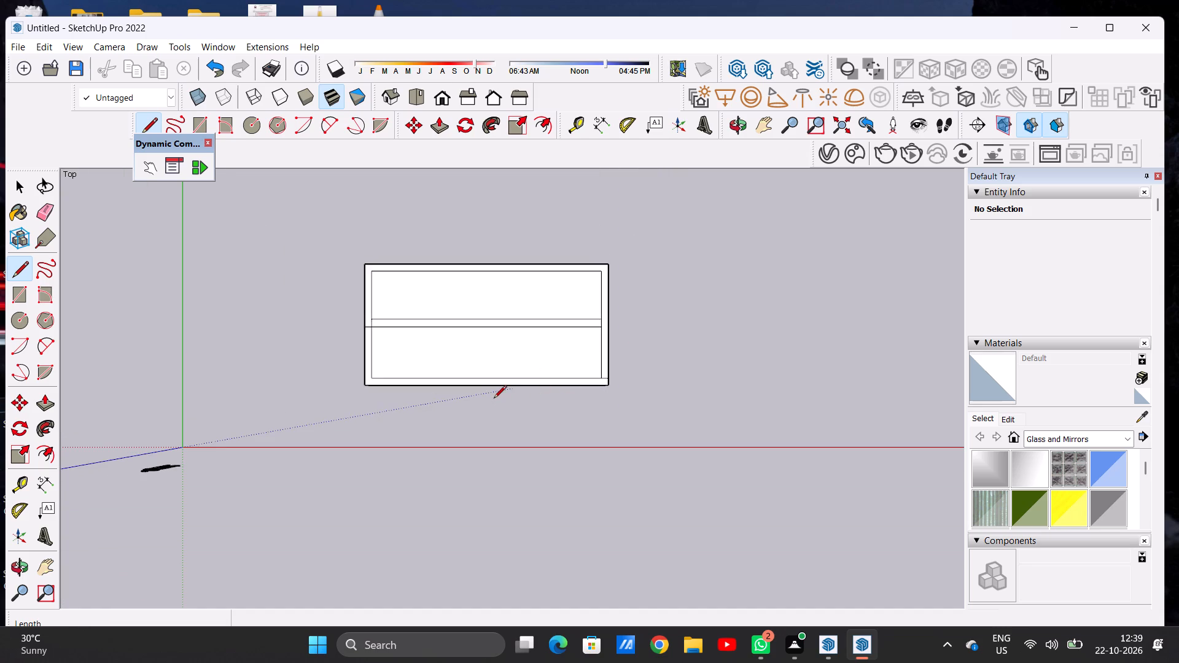
pyautogui.scroll(3, 494, 399)
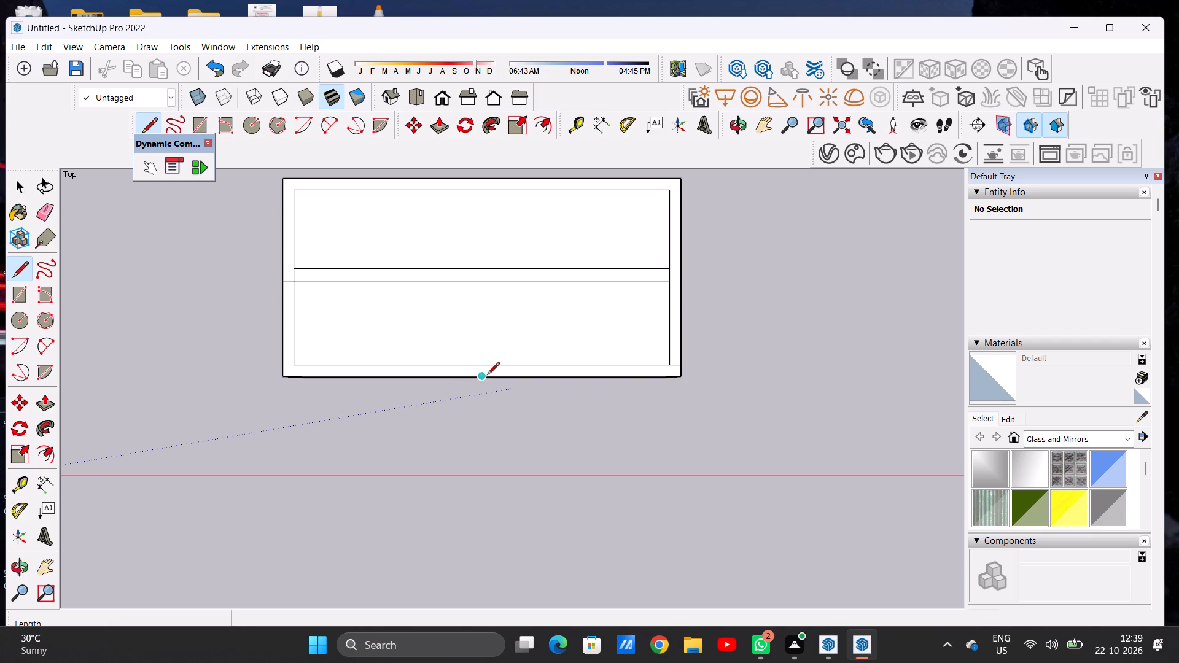
pyautogui.scroll(4, 490, 374)
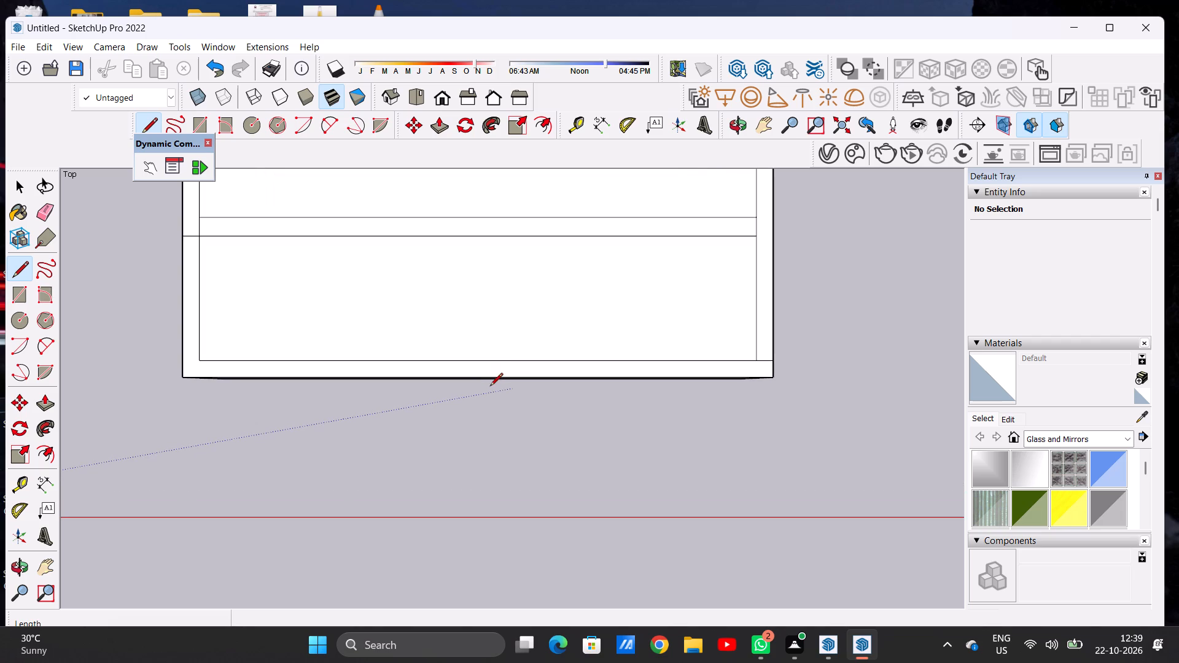
pyautogui.click(502, 378)
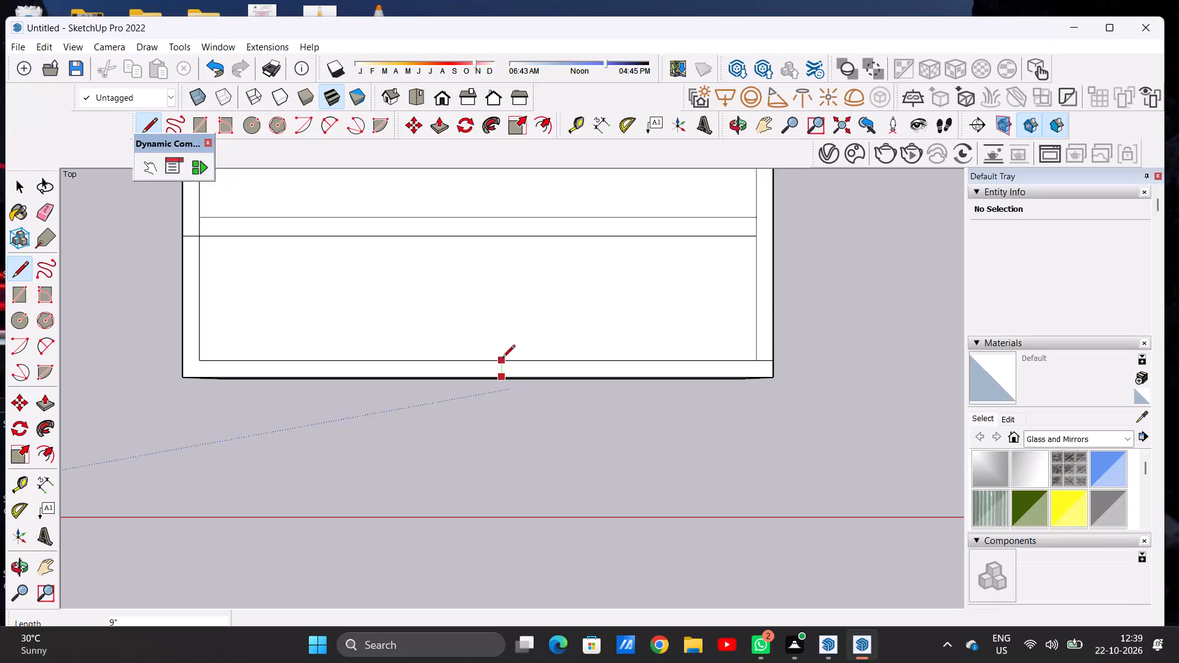
pyautogui.click(502, 359)
pyautogui.press('space')
# Examine the block's divided top face and front wall strip from an angled view.
pyautogui.scroll(-7, 502, 359)
pyautogui.moveTo(523, 390); pyautogui.dragTo(513, 260, button='middle')
pyautogui.scroll(3, 566, 389)
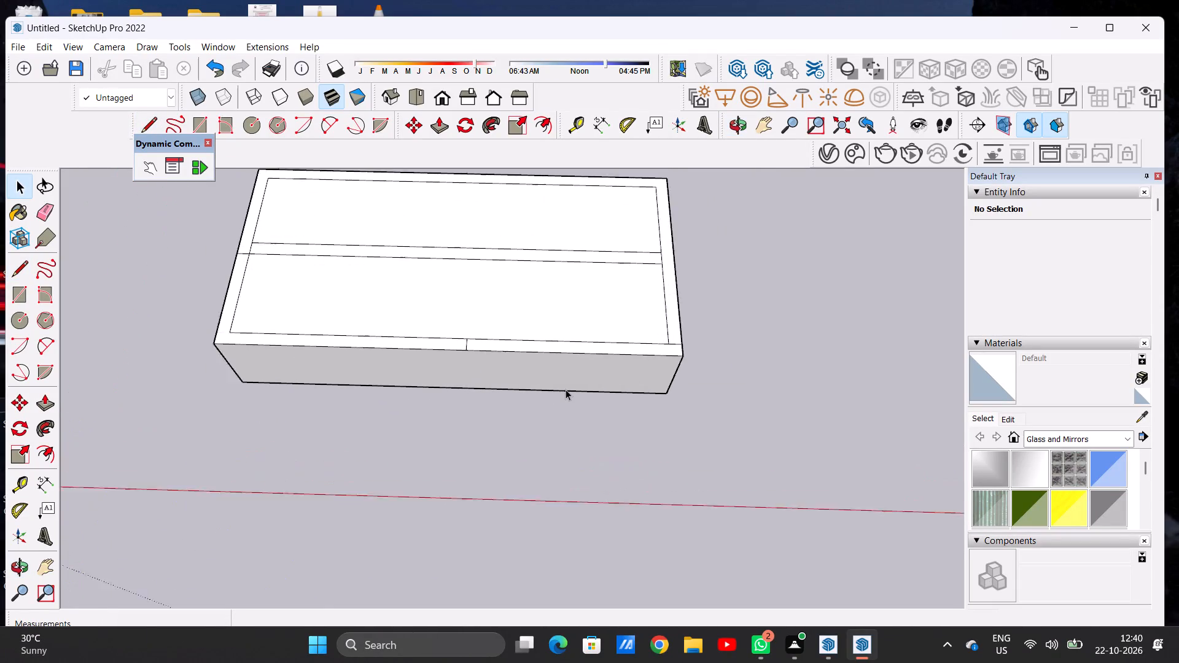
pyautogui.scroll(2, 566, 389)
pyautogui.scroll(-4, 566, 389)
pyautogui.moveTo(483, 346); pyautogui.dragTo(488, 279, button='middle')
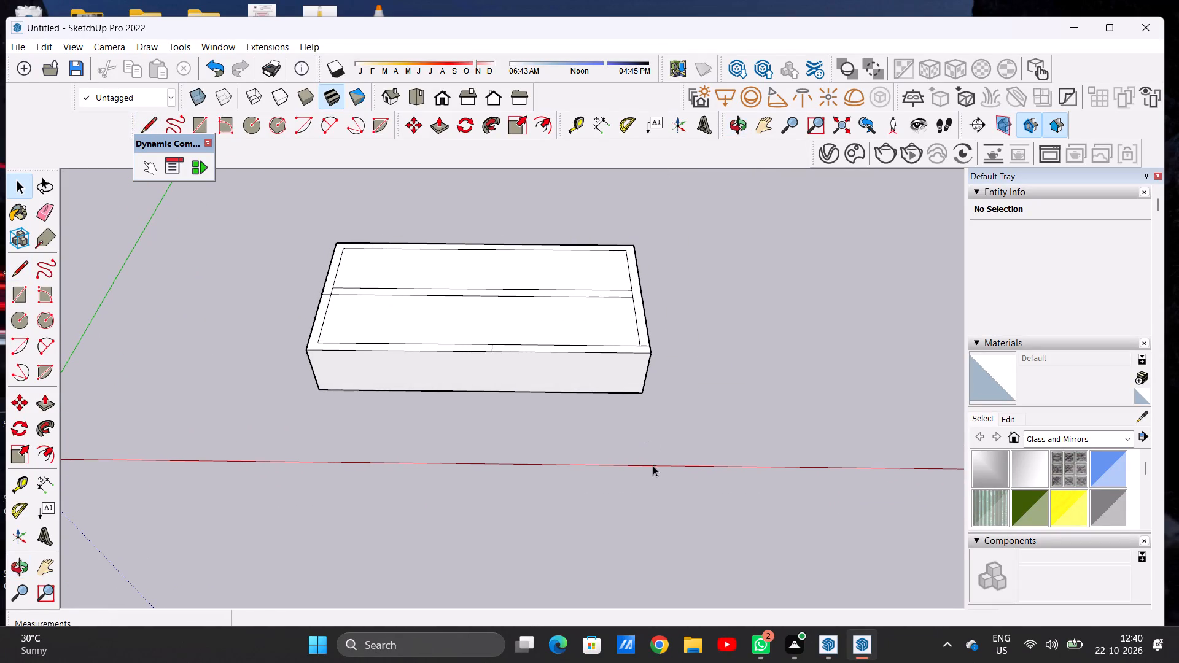
pyautogui.scroll(4, 486, 357)
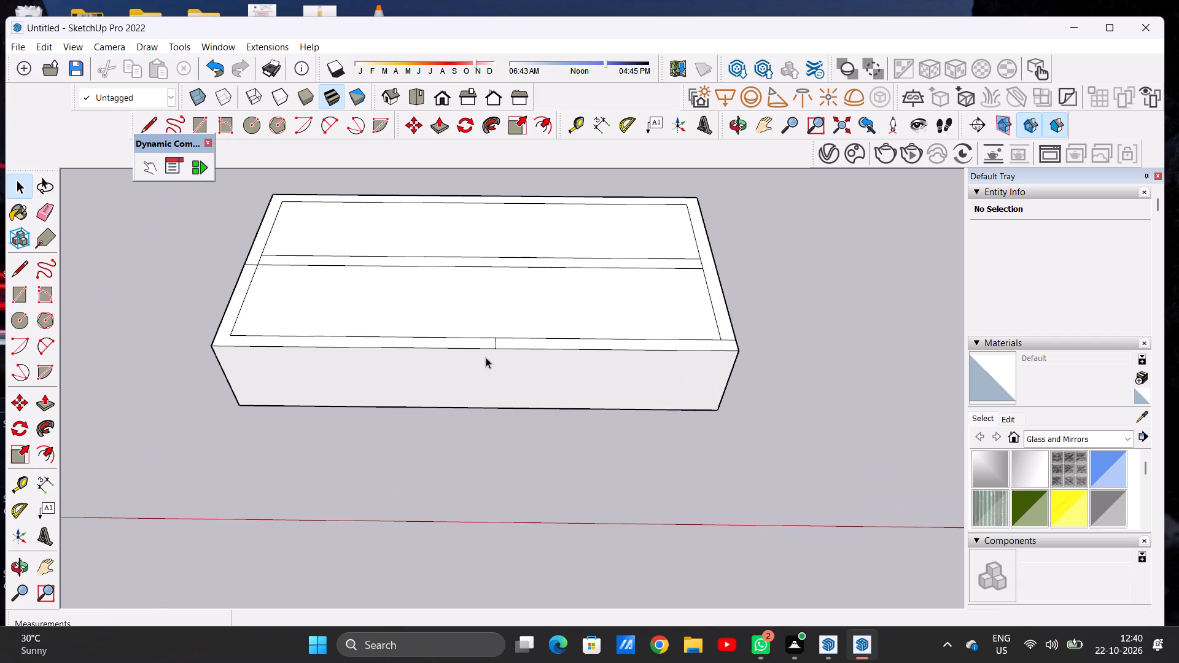
pyautogui.scroll(-7, 503, 414)
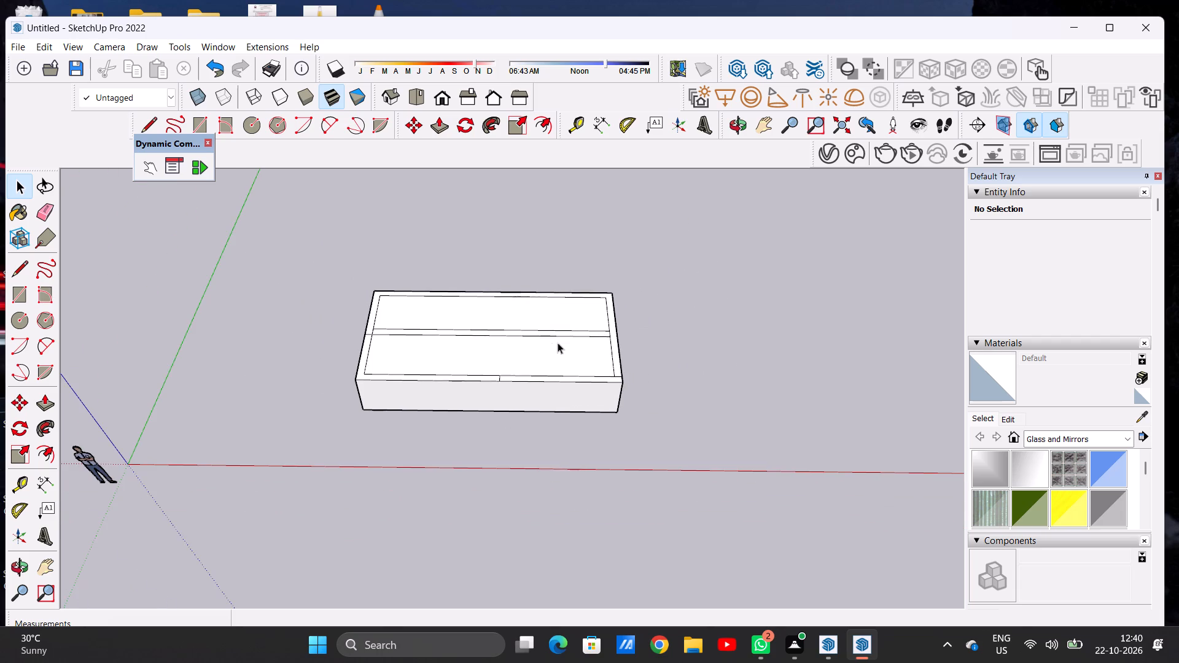
# Push/Pull the U-shaped wall strip along the back and both sides of the top face up 10'.
pyautogui.scroll(4, 558, 343)
pyautogui.press('p')
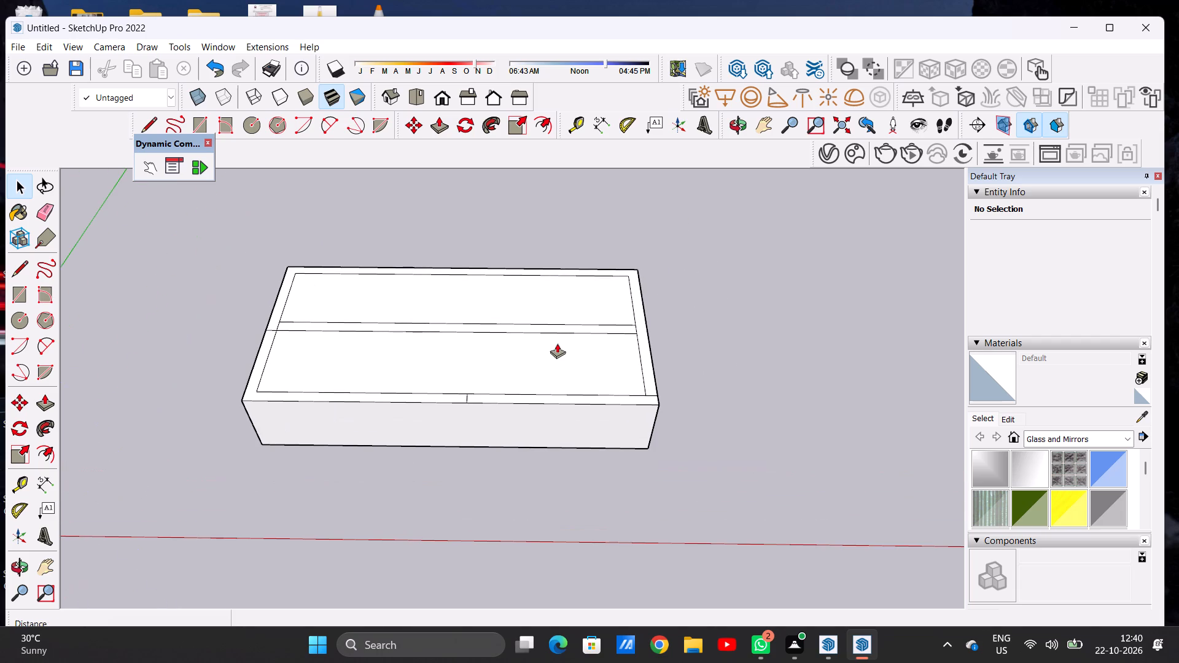
pyautogui.scroll(6, 625, 340)
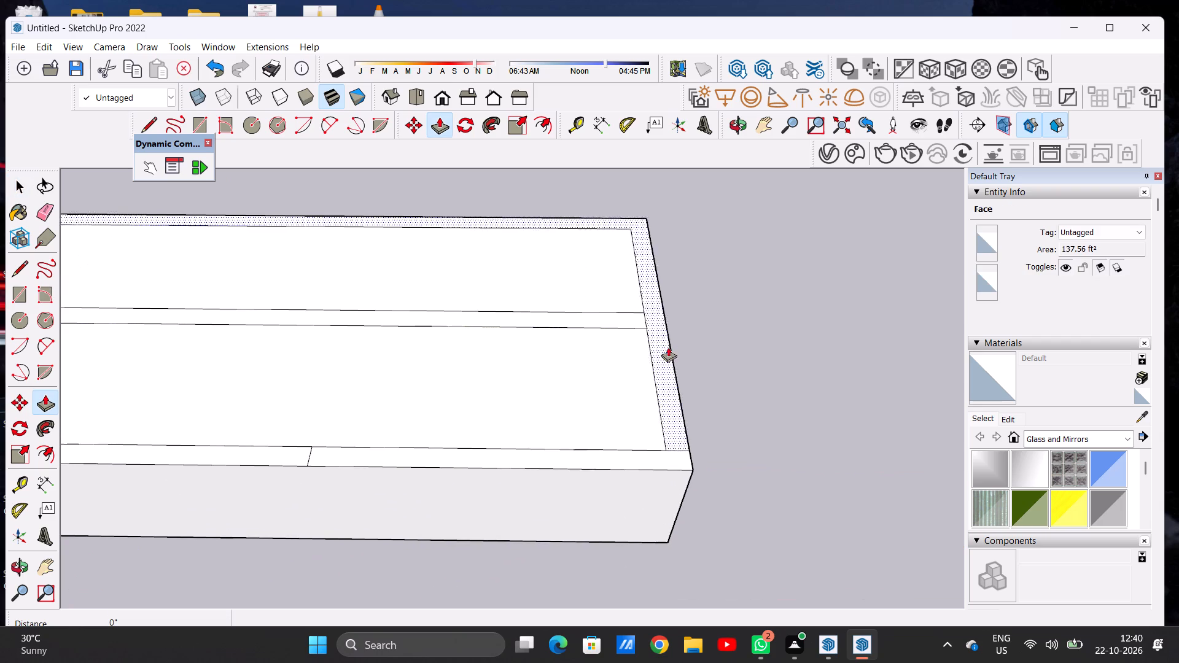
pyautogui.click(669, 399)
pyautogui.scroll(-10, 672, 415)
pyautogui.moveTo(693, 355); pyautogui.dragTo(693, 266, button='middle')
pyautogui.scroll(1, 680, 318)
pyautogui.scroll(-1, 680, 319)
pyautogui.scroll(3, 681, 319)
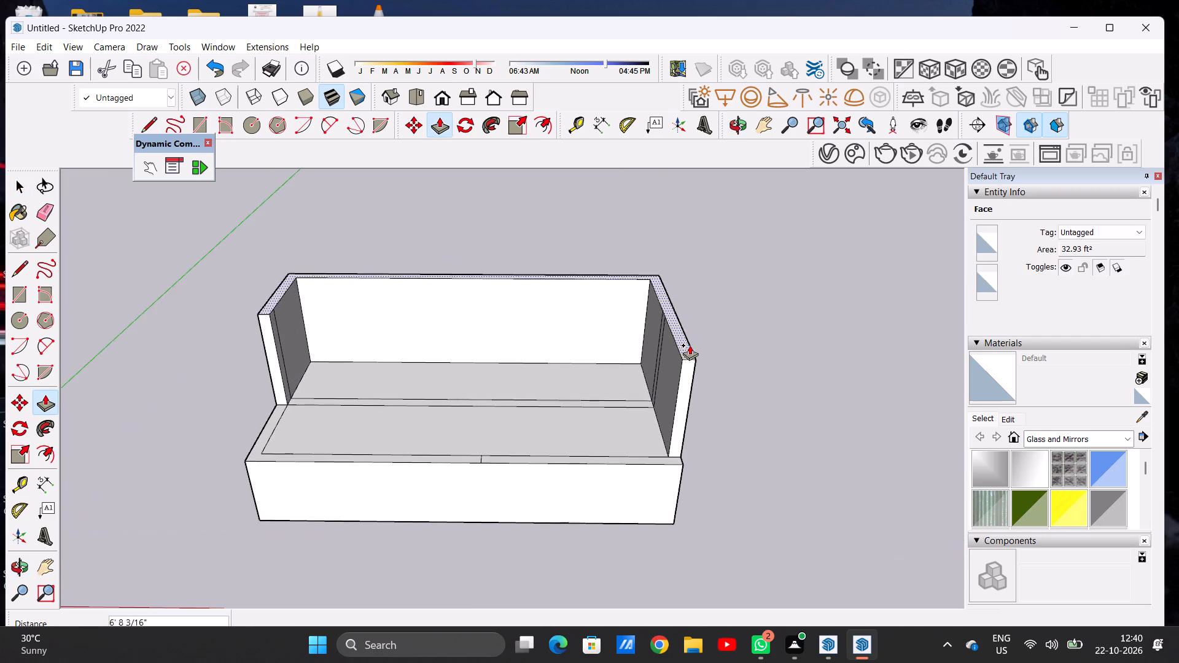
pyautogui.moveTo(690, 345); pyautogui.dragTo(690, 298, button='middle')
pyautogui.write("10'")
pyautogui.press('Return')
pyautogui.press('space')
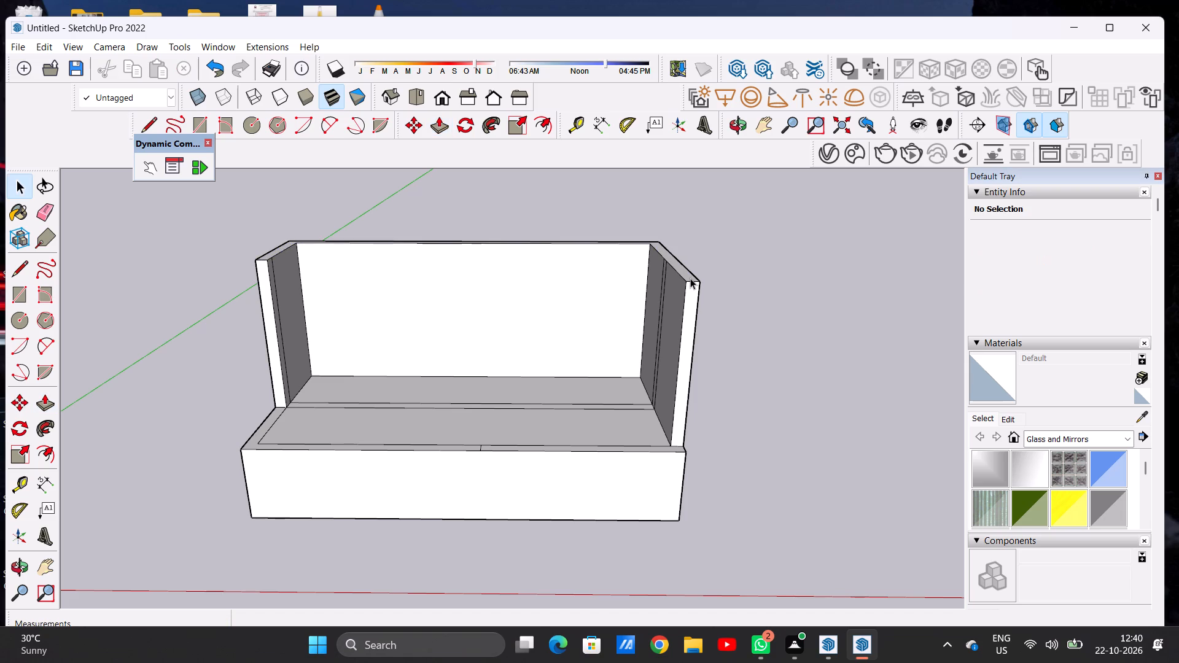
# Push/Pull the partition strip between the side walls up 10', level with the top of the surrounding walls.
pyautogui.scroll(3, 319, 444)
pyautogui.moveTo(360, 391); pyautogui.dragTo(356, 516, button='middle')
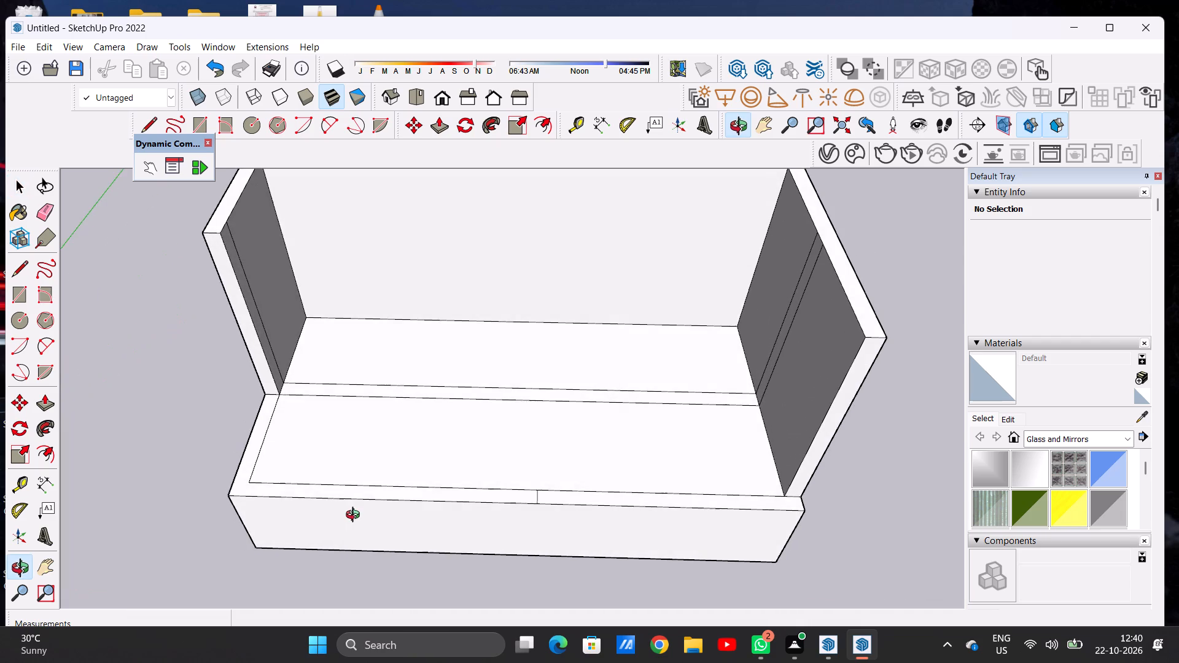
pyautogui.moveTo(356, 516); pyautogui.dragTo(373, 488, button='middle')
pyautogui.scroll(-3, 329, 440)
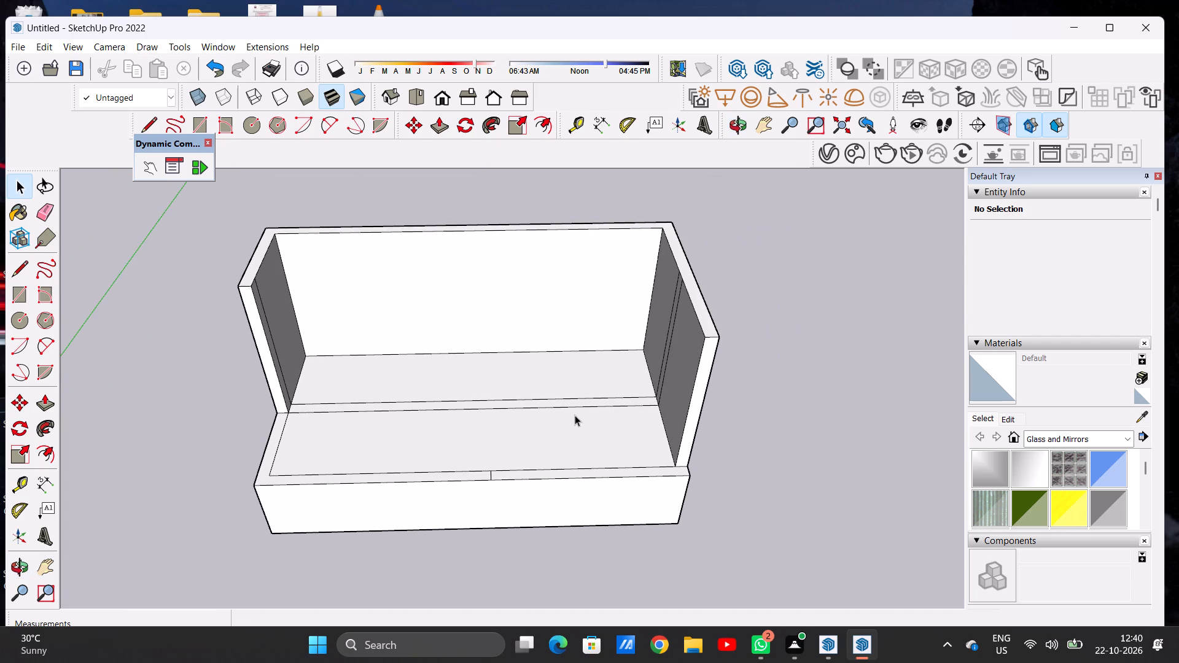
pyautogui.scroll(4, 577, 414)
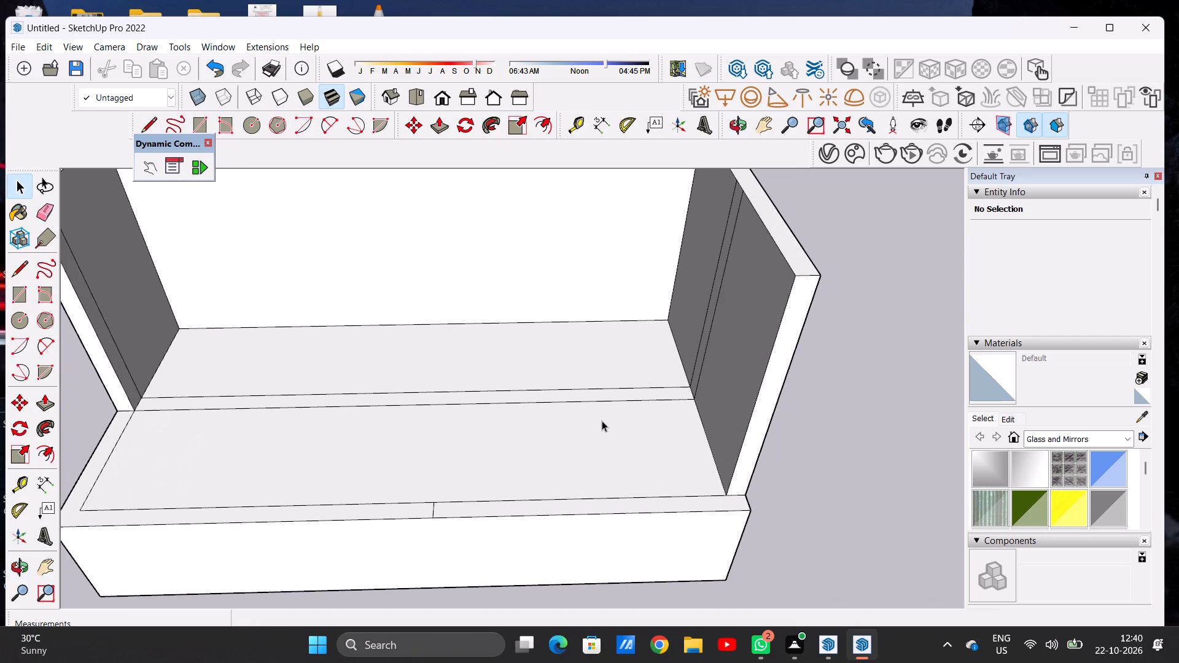
pyautogui.press('p')
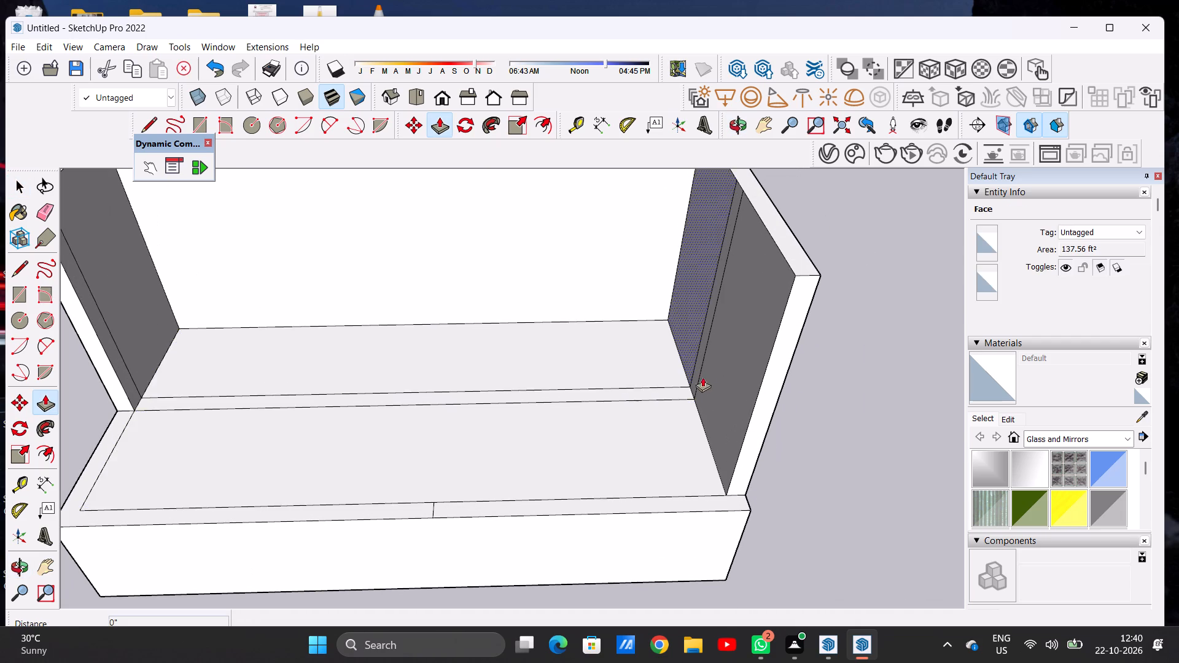
pyautogui.scroll(6, 699, 377)
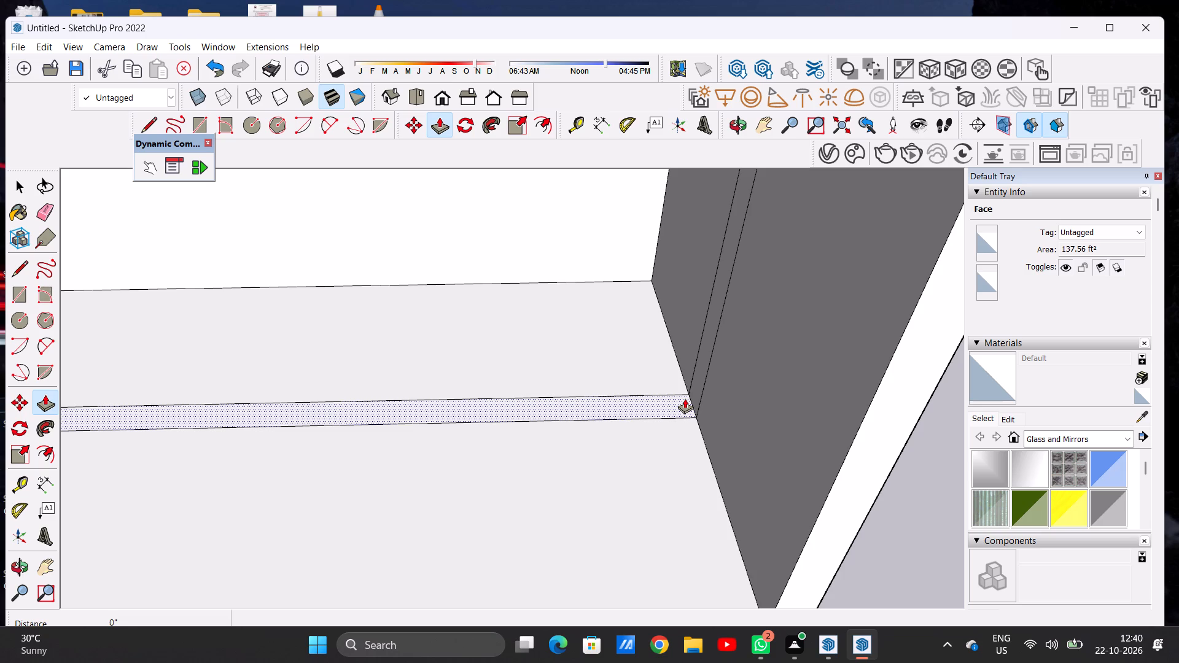
pyautogui.click(685, 398)
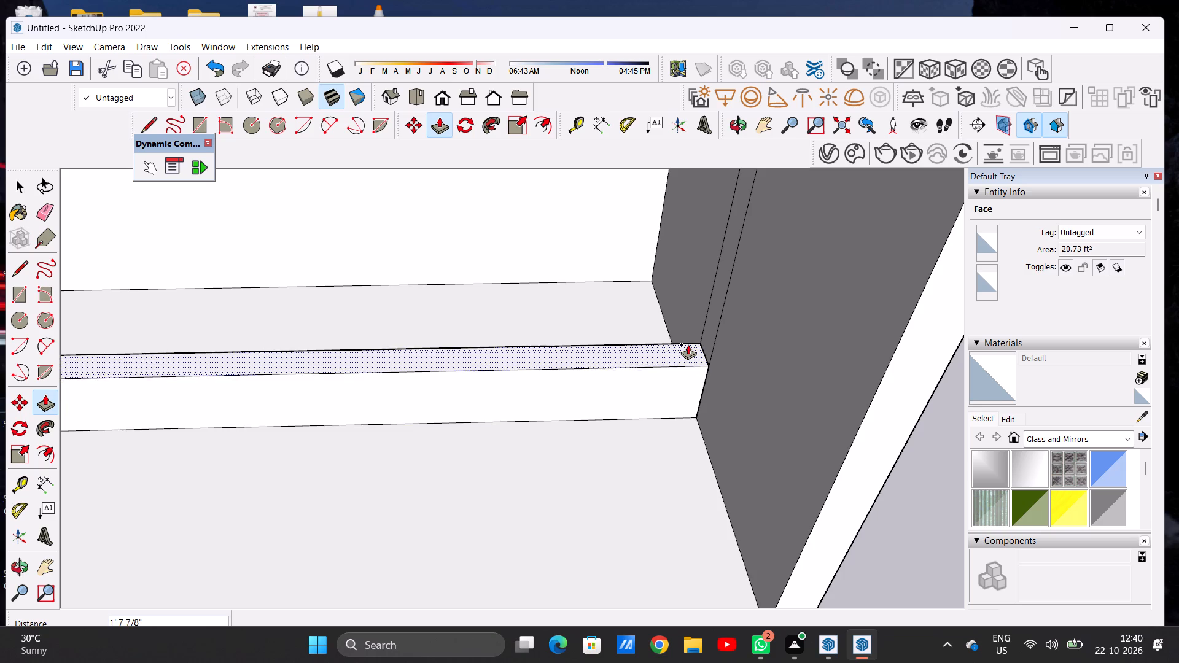
pyautogui.scroll(-15, 688, 344)
pyautogui.scroll(8, 700, 263)
pyautogui.scroll(-1, 700, 263)
pyautogui.scroll(5, 700, 263)
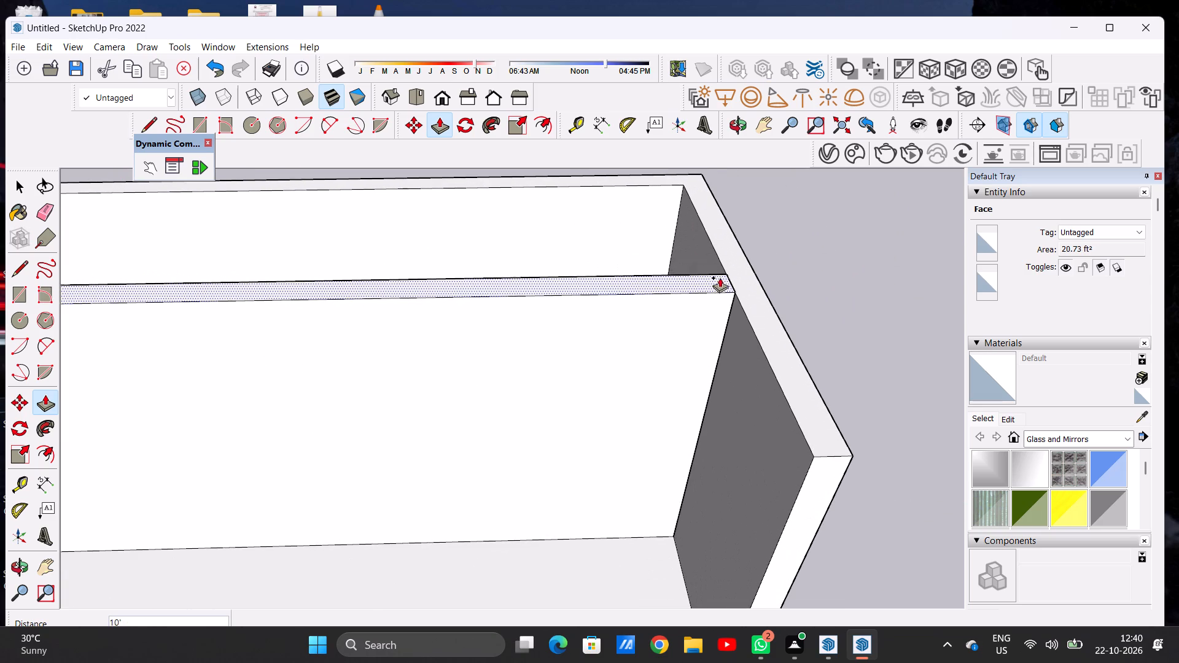
pyautogui.click(734, 293)
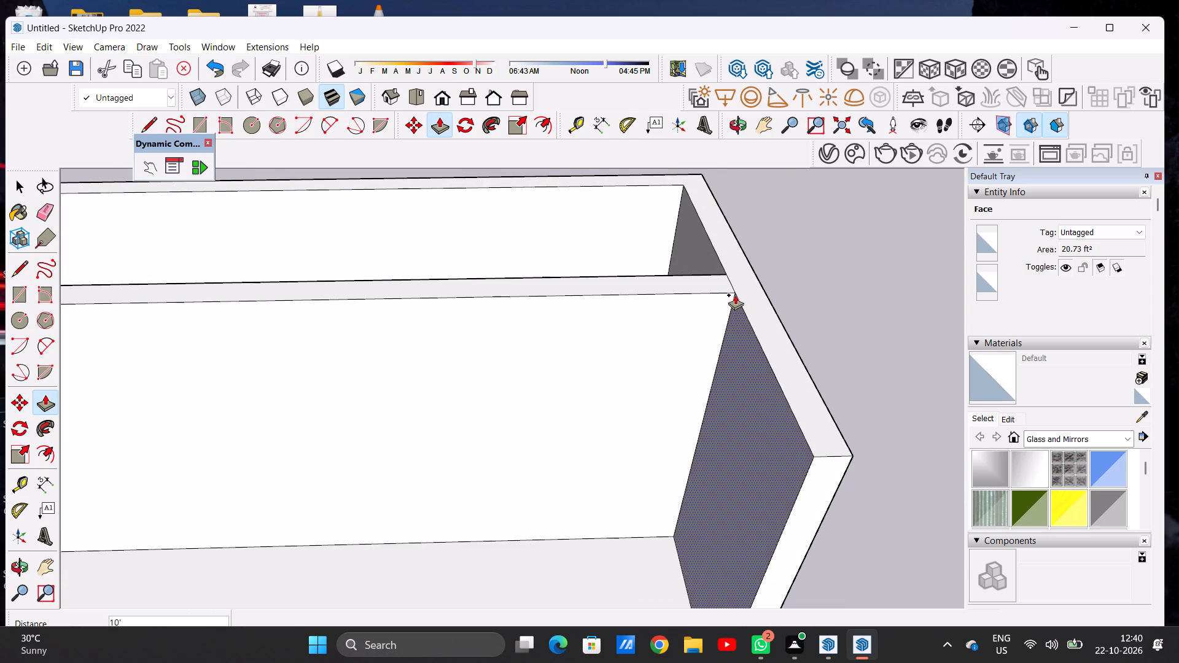
pyautogui.press('space')
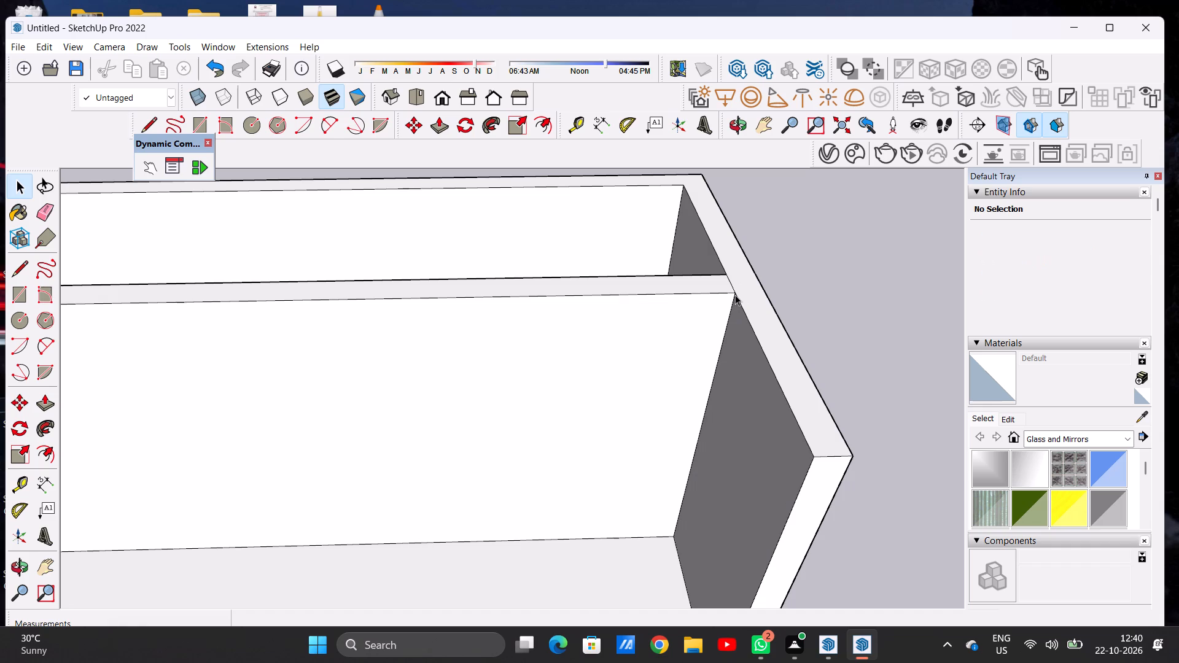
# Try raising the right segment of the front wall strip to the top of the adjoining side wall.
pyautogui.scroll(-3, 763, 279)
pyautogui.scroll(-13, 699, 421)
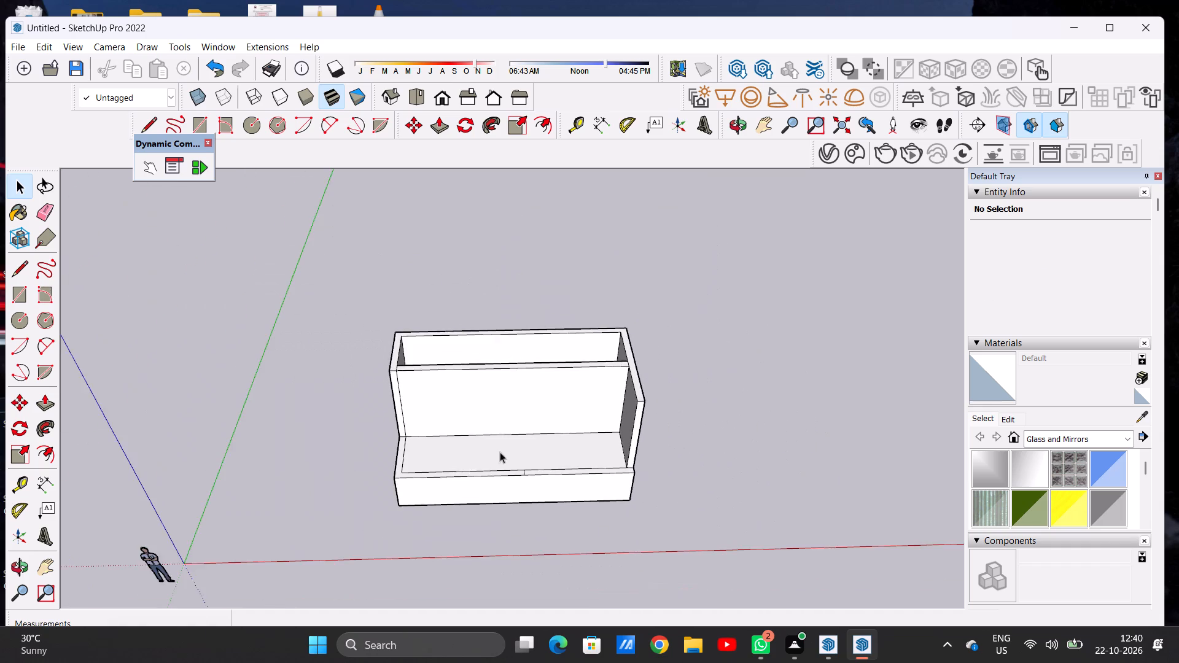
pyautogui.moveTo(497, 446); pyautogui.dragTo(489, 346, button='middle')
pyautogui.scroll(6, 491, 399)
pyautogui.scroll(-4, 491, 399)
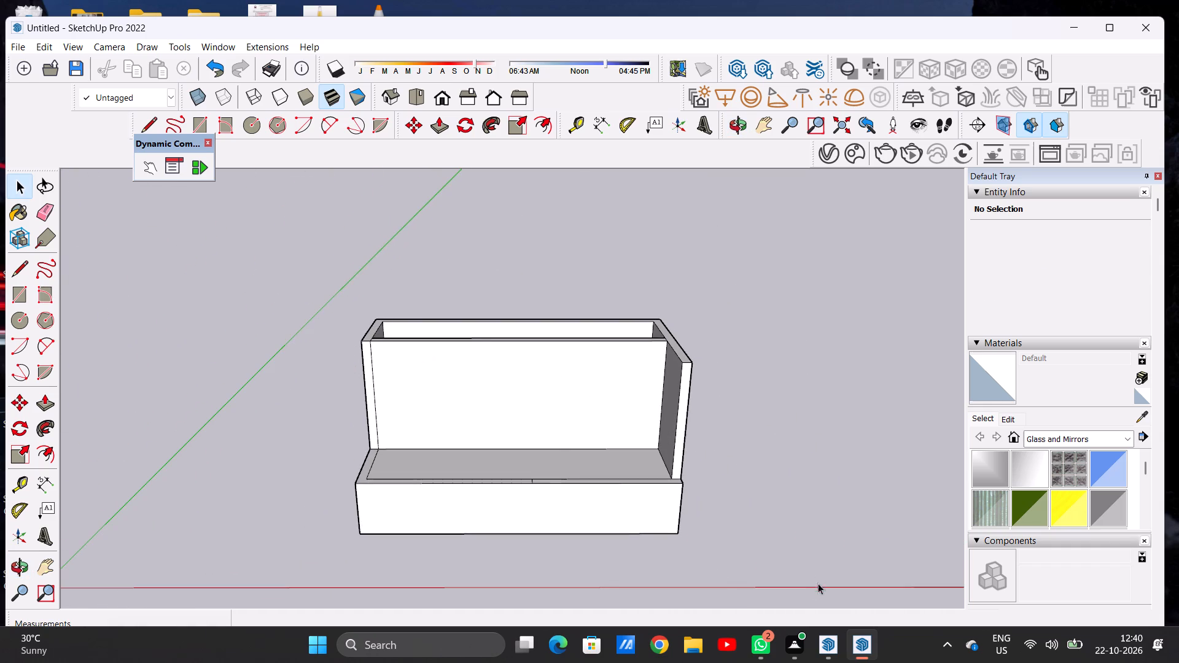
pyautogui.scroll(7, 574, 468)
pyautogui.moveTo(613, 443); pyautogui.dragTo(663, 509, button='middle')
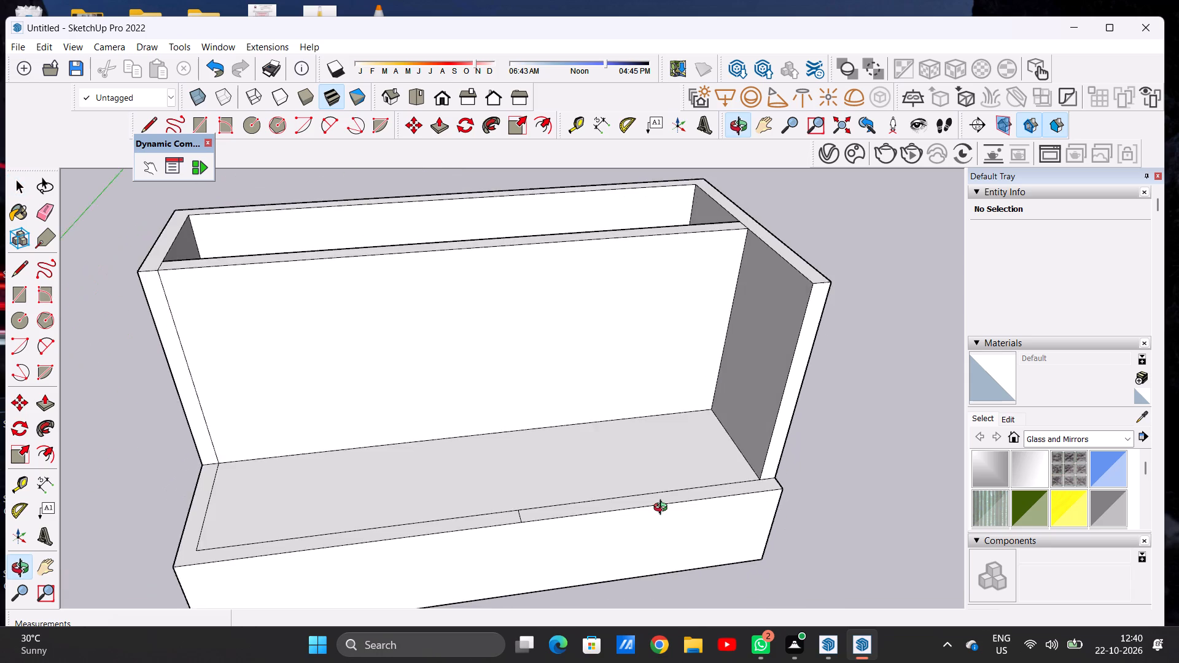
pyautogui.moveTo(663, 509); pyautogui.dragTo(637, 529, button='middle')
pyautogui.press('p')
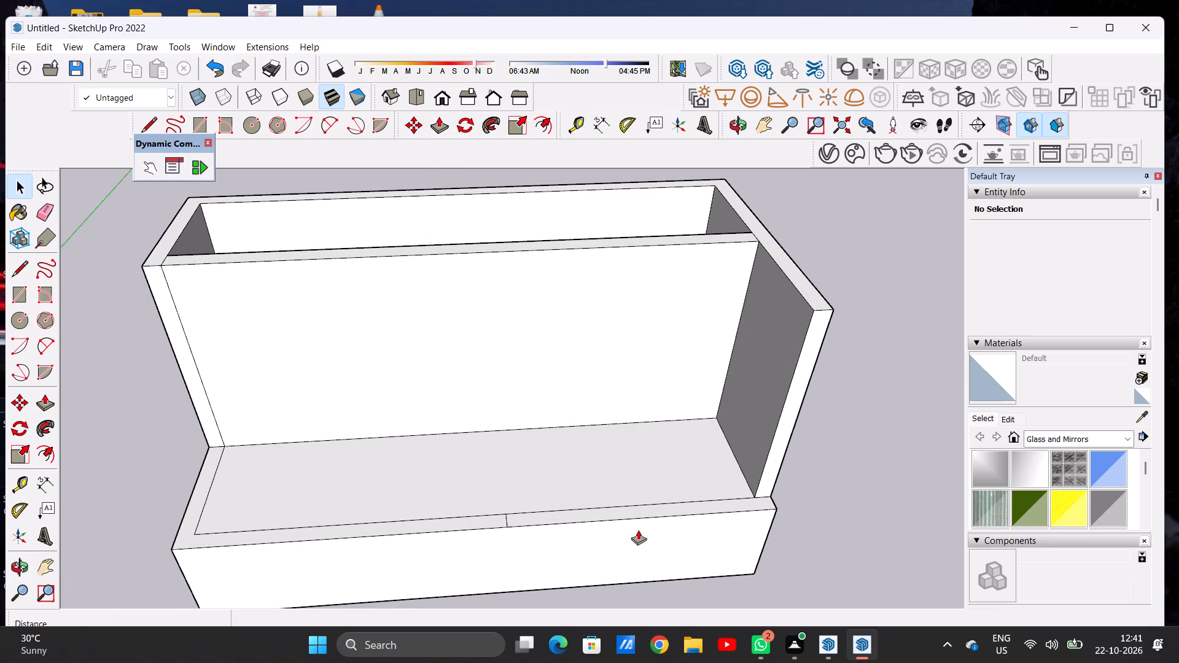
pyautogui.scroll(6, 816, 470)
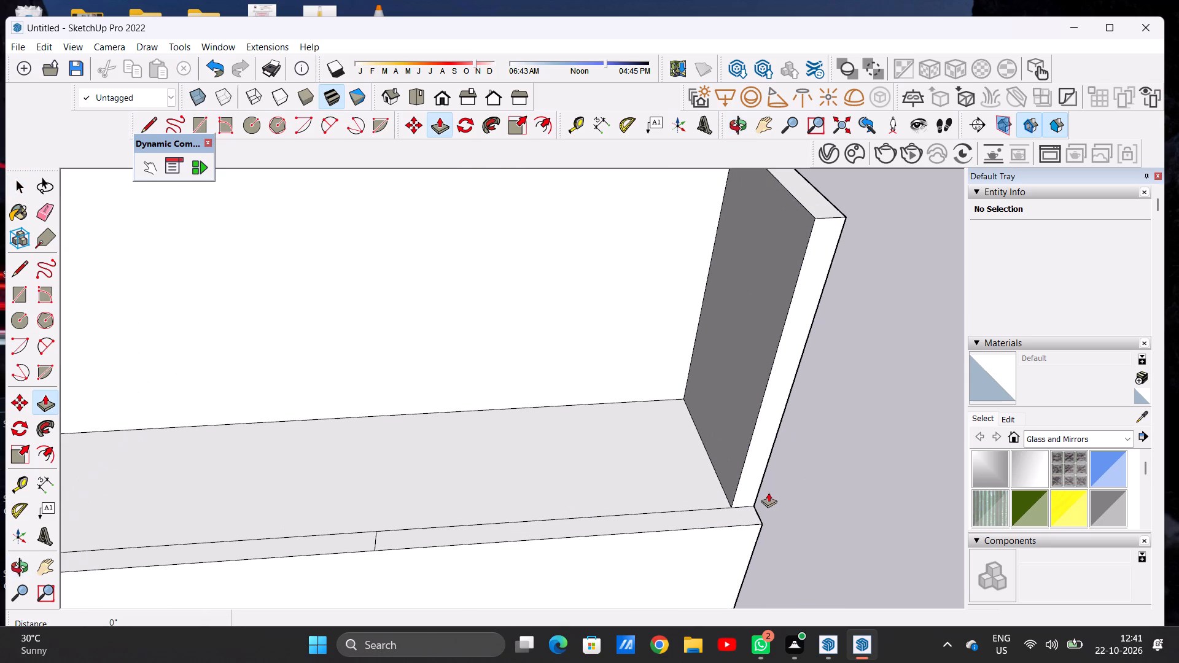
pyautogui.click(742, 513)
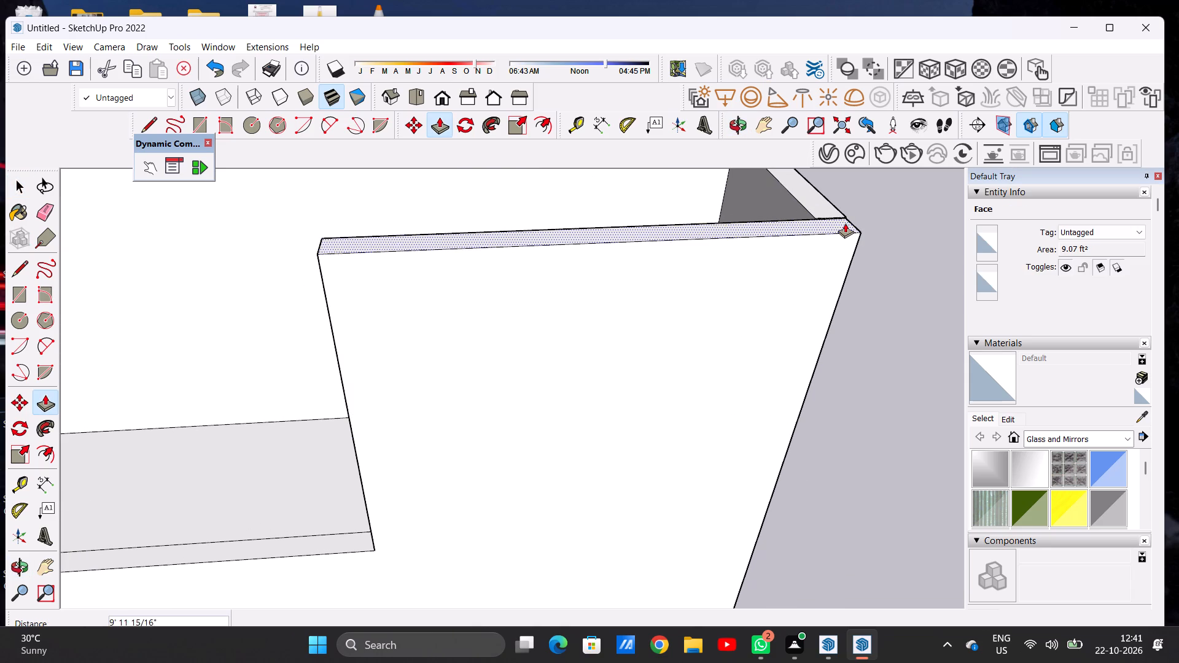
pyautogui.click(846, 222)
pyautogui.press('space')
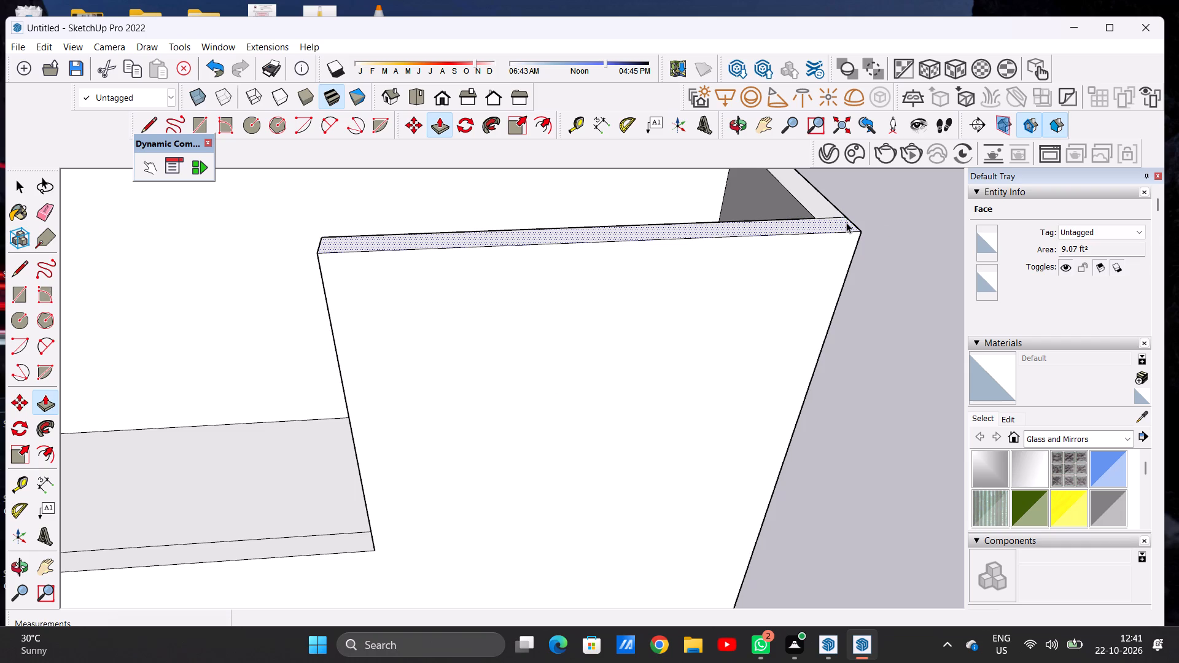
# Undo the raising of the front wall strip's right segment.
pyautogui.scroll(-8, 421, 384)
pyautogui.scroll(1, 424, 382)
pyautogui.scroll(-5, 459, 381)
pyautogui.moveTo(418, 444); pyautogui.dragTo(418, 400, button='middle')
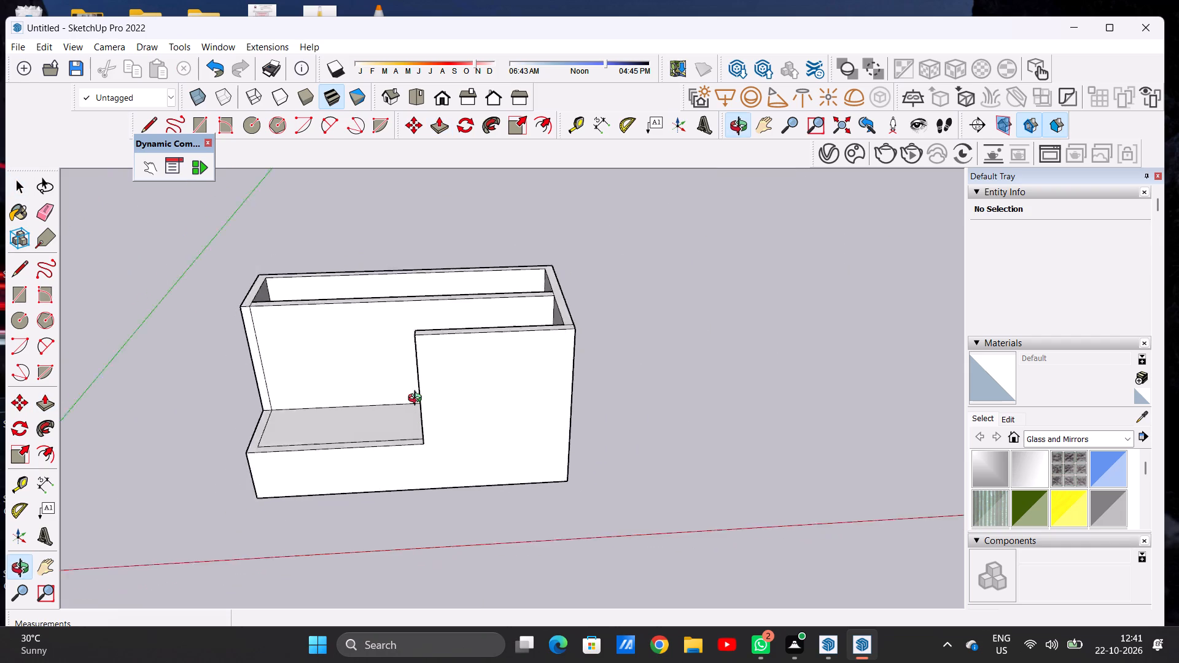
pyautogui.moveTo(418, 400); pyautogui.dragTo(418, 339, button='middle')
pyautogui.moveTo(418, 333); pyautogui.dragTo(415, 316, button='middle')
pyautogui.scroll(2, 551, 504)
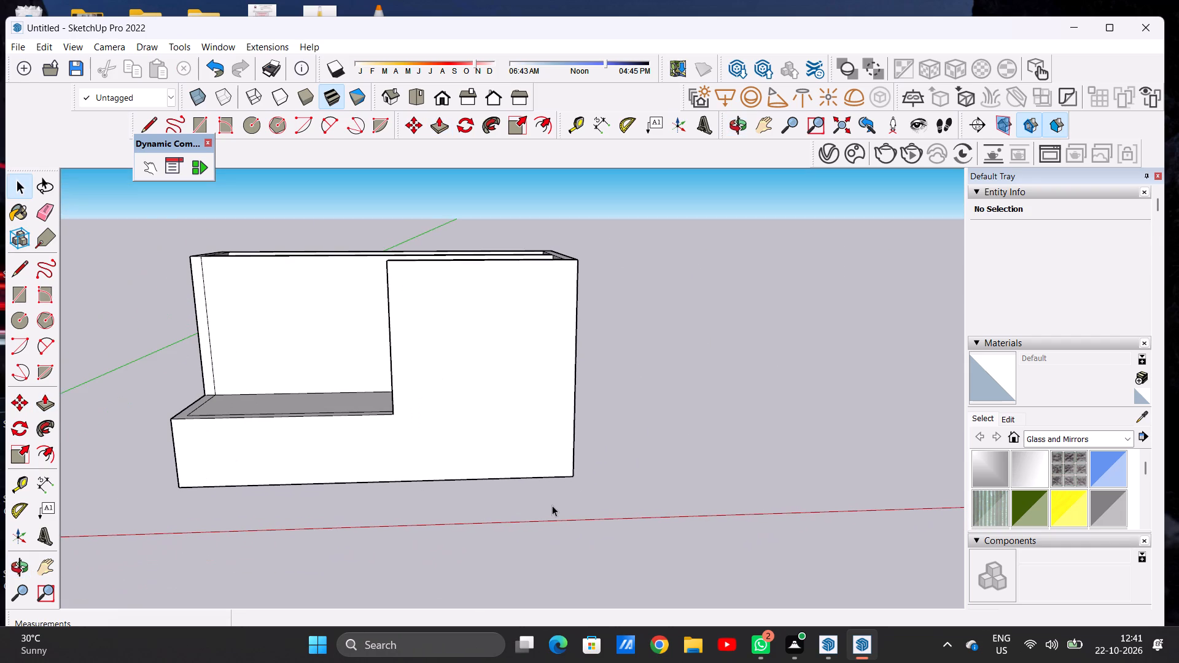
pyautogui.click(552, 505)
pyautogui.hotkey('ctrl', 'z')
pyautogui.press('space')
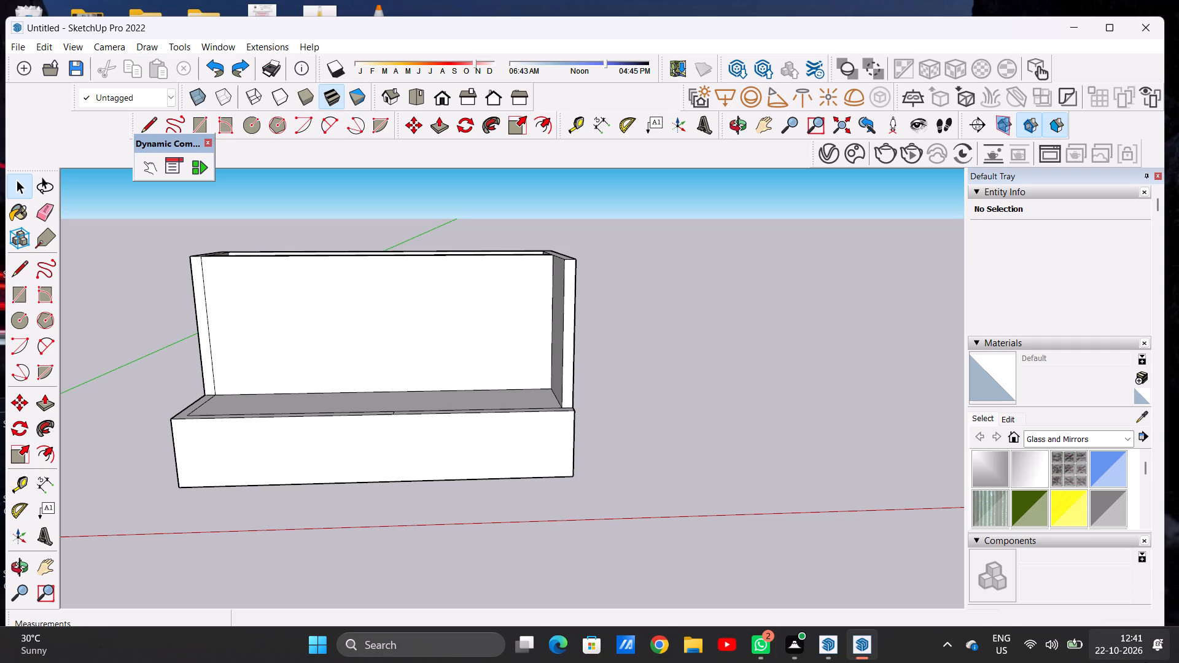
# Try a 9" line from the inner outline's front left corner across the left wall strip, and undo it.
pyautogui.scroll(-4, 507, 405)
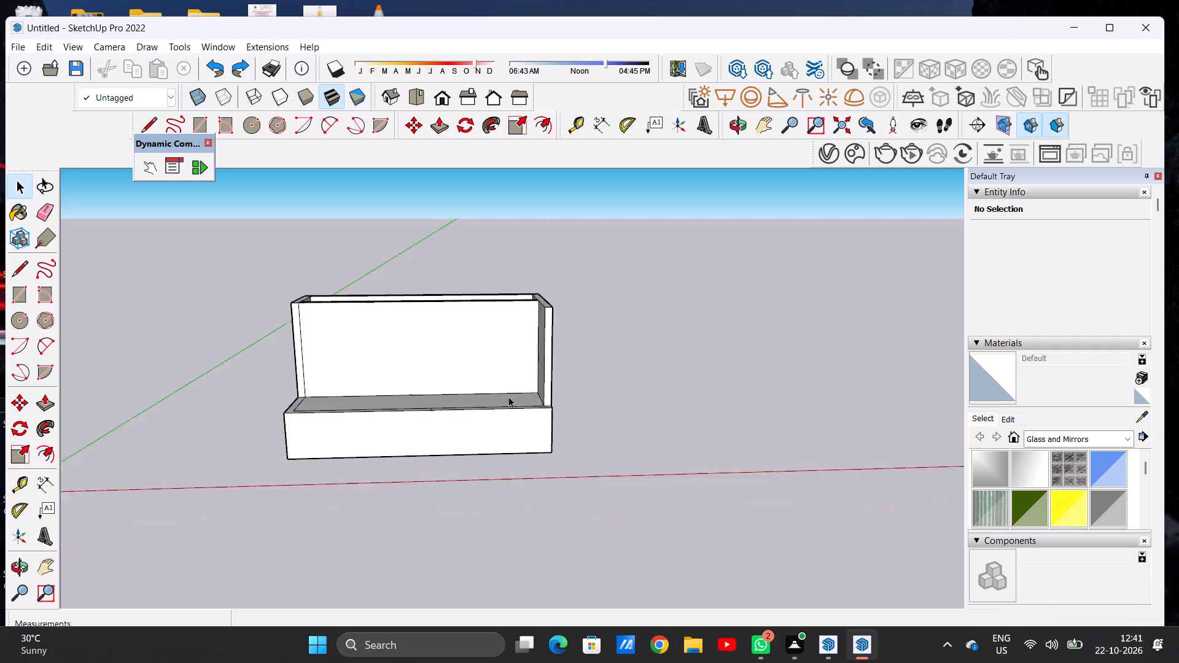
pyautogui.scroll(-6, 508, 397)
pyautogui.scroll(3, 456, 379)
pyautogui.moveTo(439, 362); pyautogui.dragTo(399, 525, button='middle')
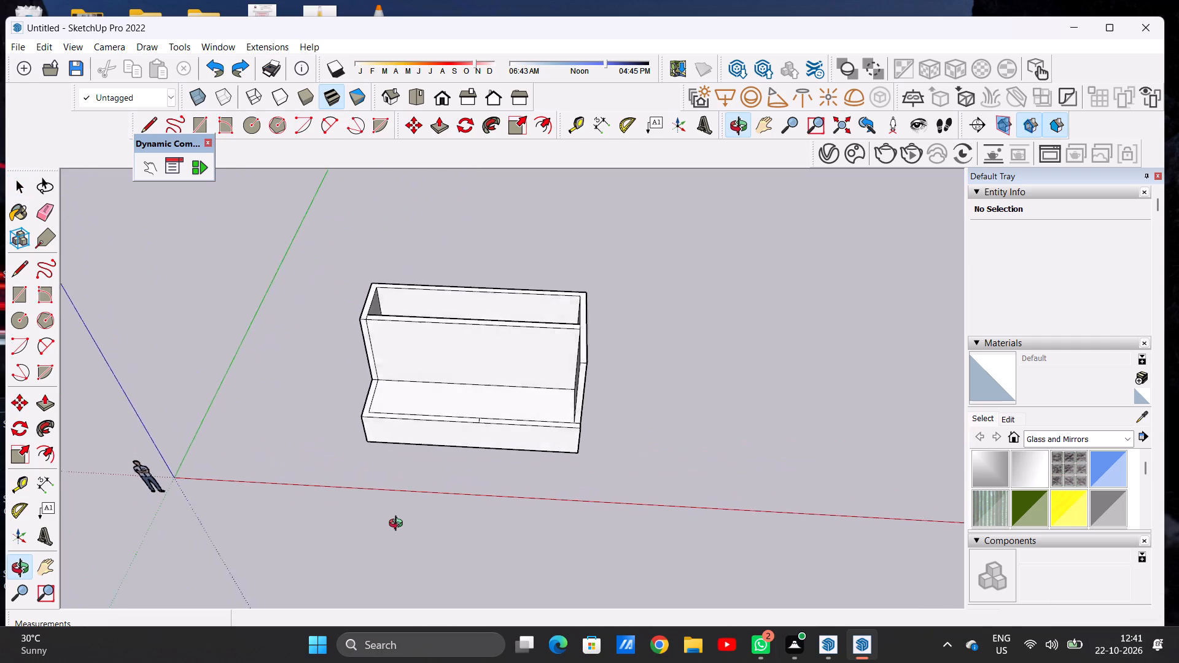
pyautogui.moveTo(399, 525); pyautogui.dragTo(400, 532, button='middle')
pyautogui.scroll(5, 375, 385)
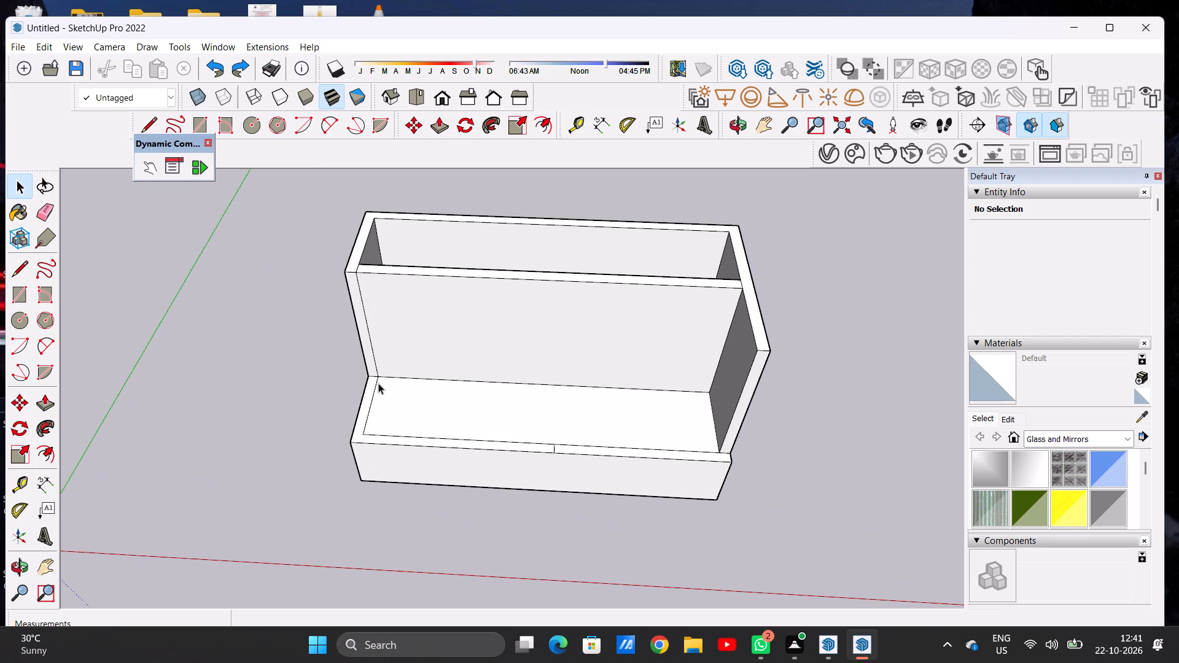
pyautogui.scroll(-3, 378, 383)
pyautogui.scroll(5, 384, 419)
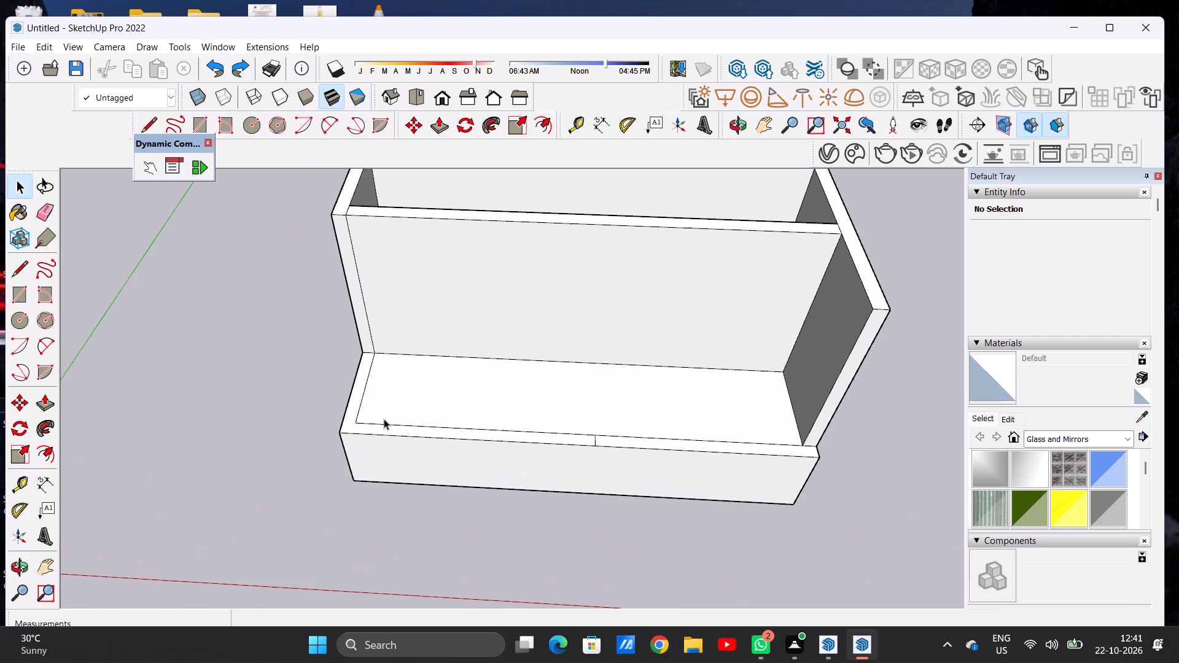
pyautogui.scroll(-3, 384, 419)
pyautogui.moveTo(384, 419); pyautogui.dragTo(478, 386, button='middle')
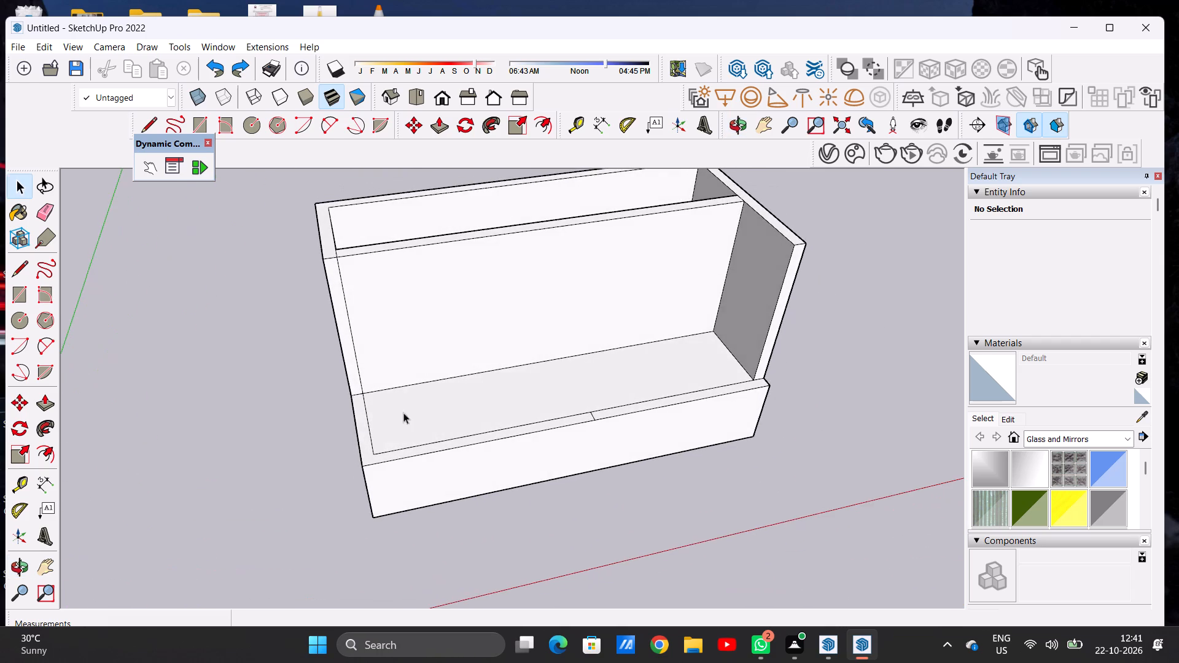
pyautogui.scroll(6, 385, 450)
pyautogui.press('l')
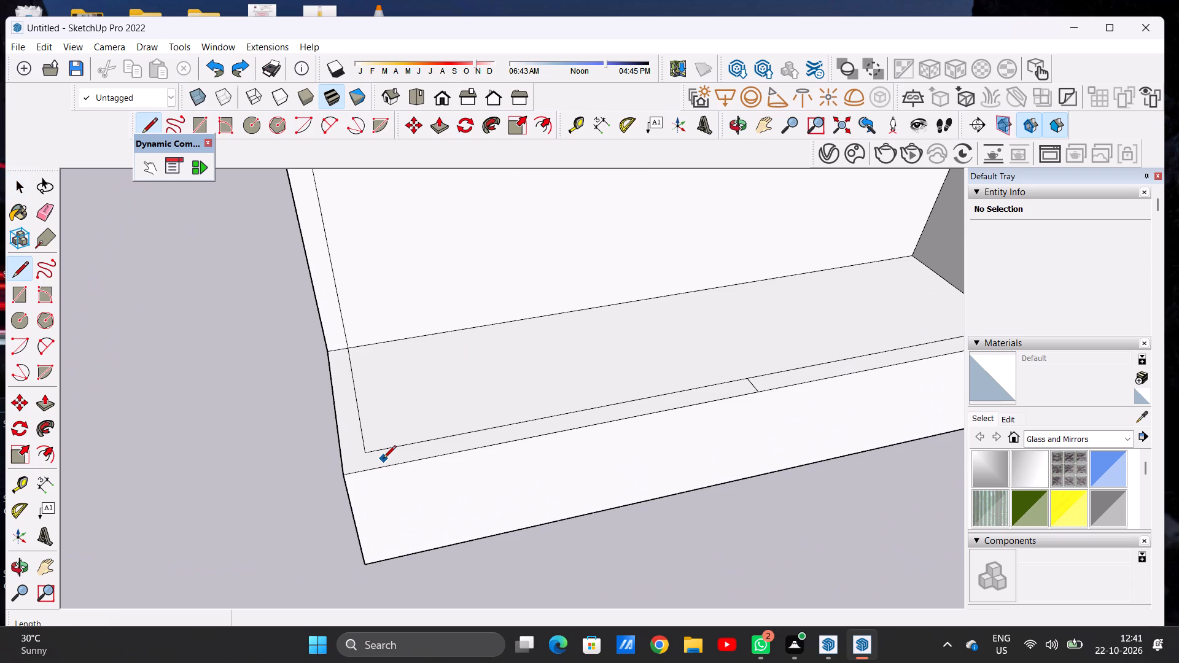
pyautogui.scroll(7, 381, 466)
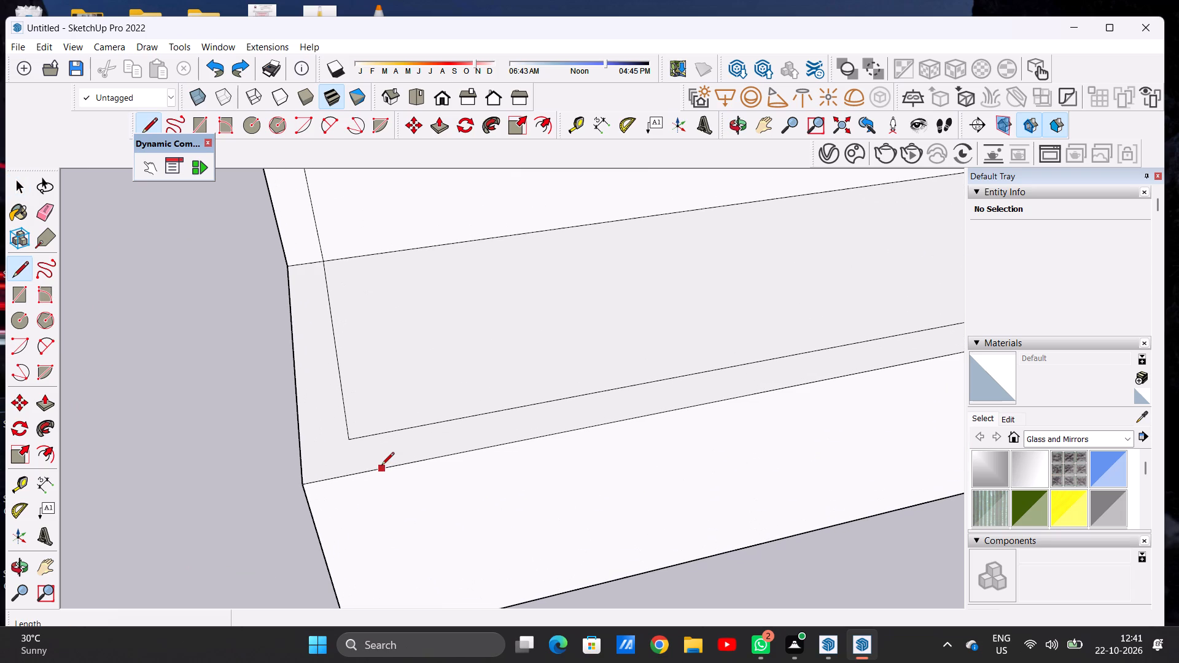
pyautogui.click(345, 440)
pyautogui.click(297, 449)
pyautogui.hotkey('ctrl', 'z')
# Draw a 9" line from the inner outline's front left corner across the left wall strip to the outer edge.
pyautogui.press('l')
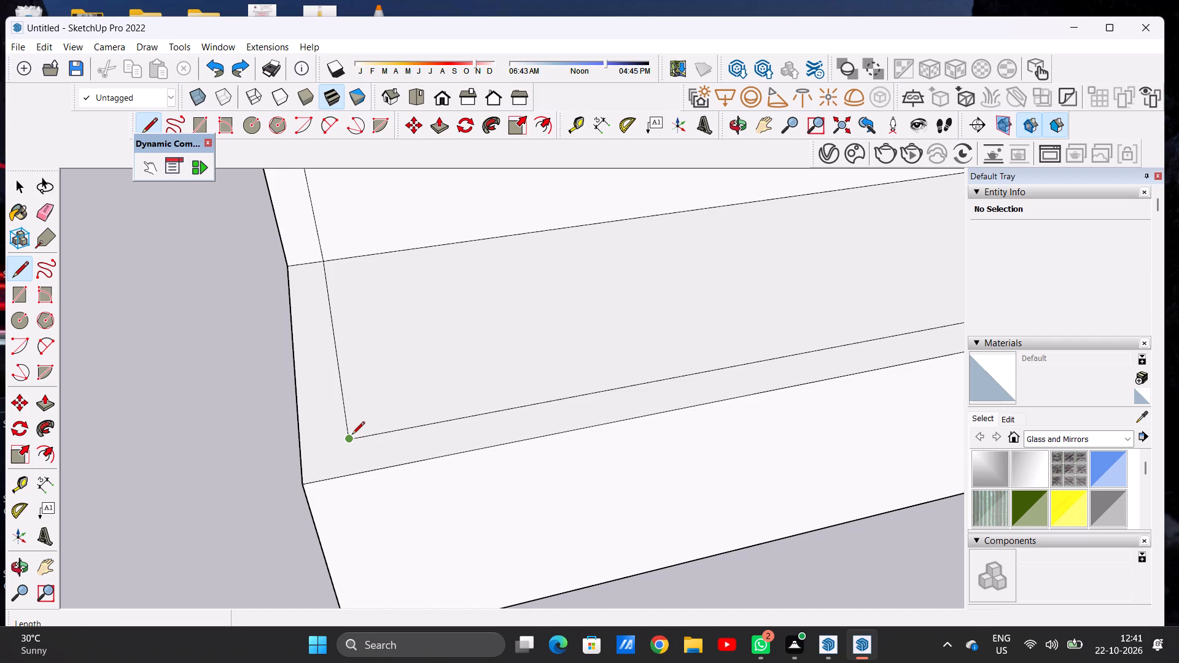
pyautogui.click(352, 435)
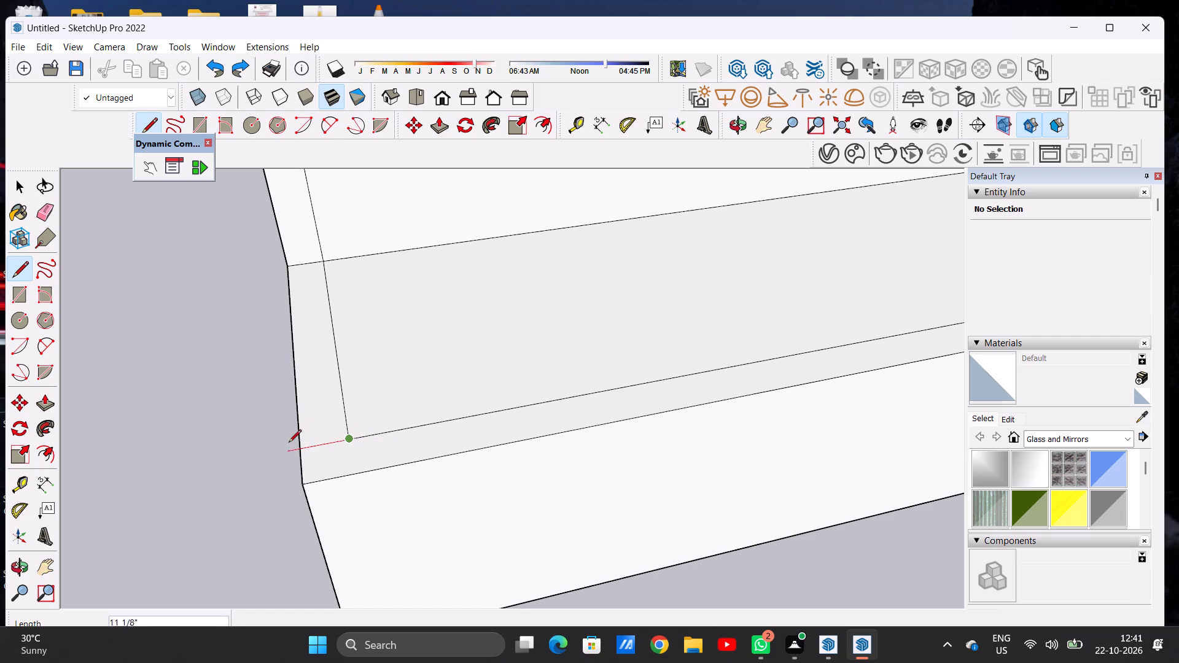
pyautogui.click(300, 449)
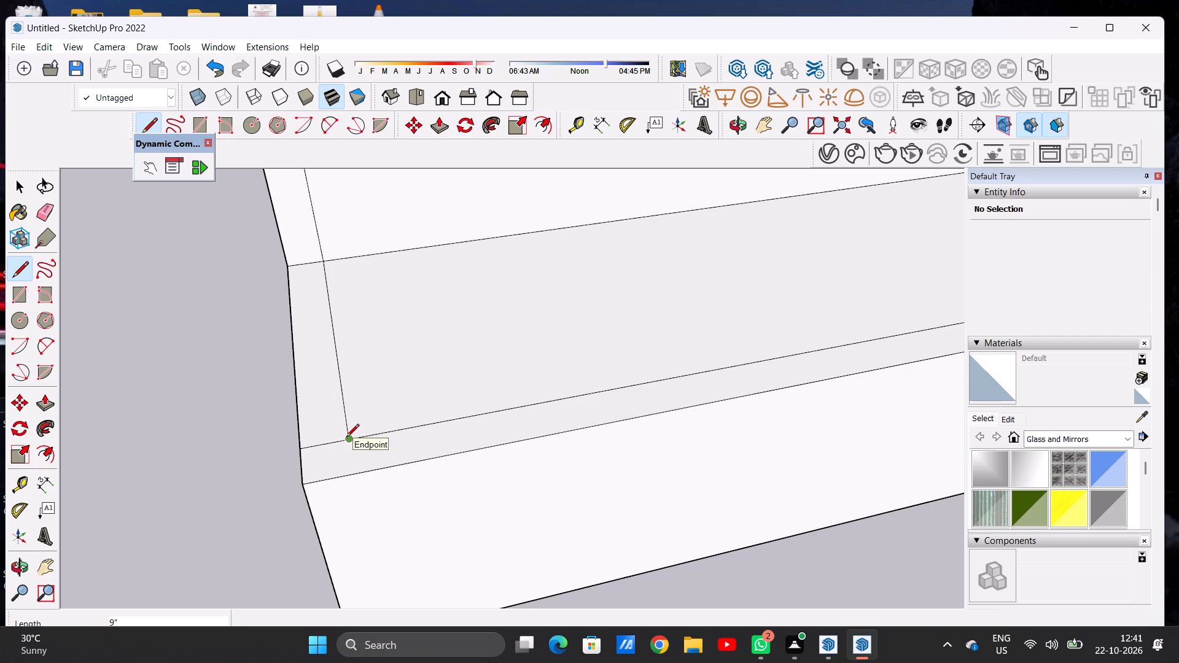
# Draw a 9" line across the front wall strip just beside the inner outline's front left corner.
pyautogui.click(363, 440)
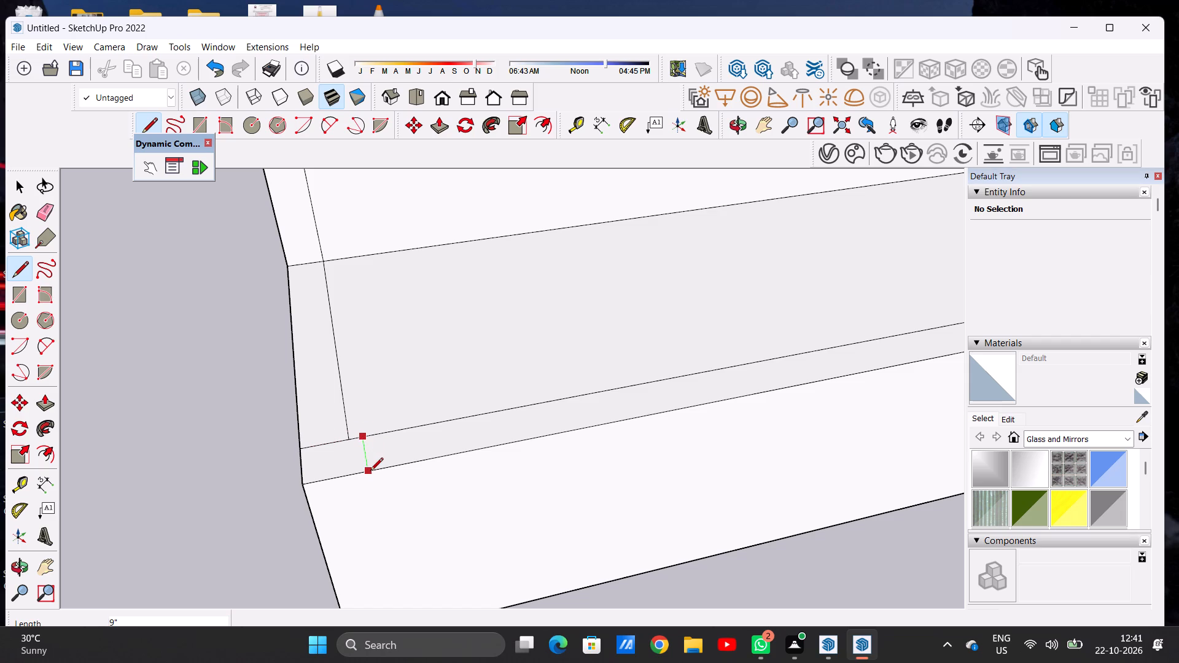
pyautogui.click(370, 471)
pyautogui.press('space')
pyautogui.press('space')
# Push/Pull the small rectangle at the block's front left corner up 10' as a corner column.
pyautogui.scroll(-12, 386, 474)
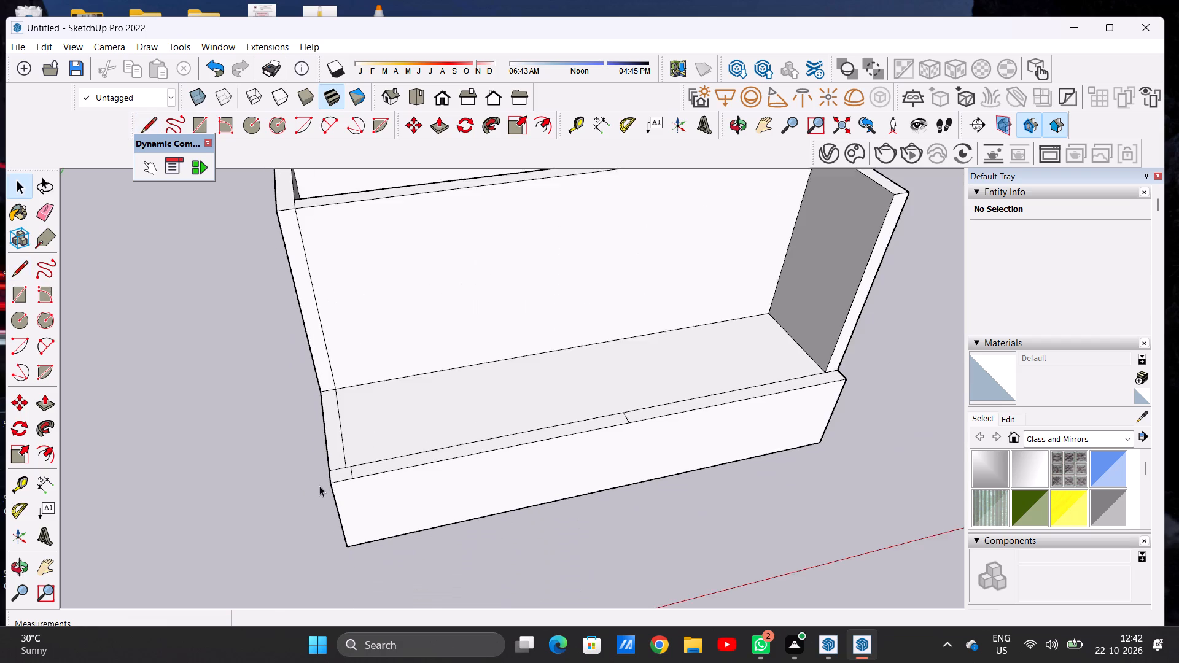
pyautogui.scroll(-8, 319, 486)
pyautogui.moveTo(372, 486); pyautogui.dragTo(361, 425, button='middle')
pyautogui.scroll(8, 321, 453)
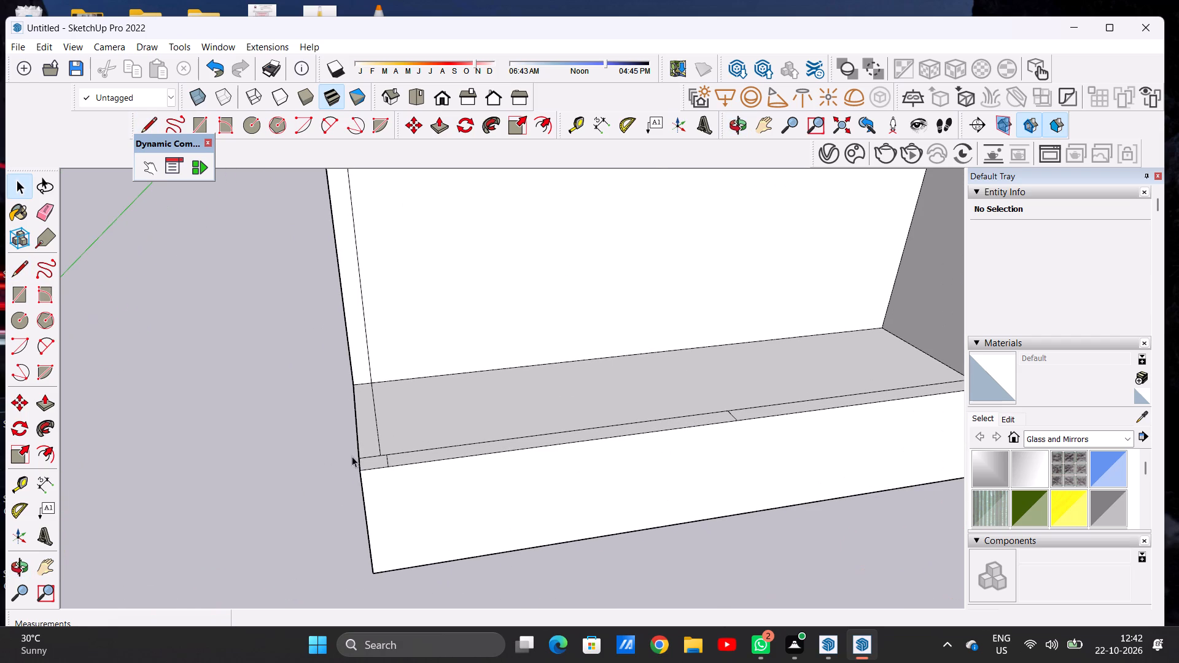
pyautogui.scroll(1, 378, 454)
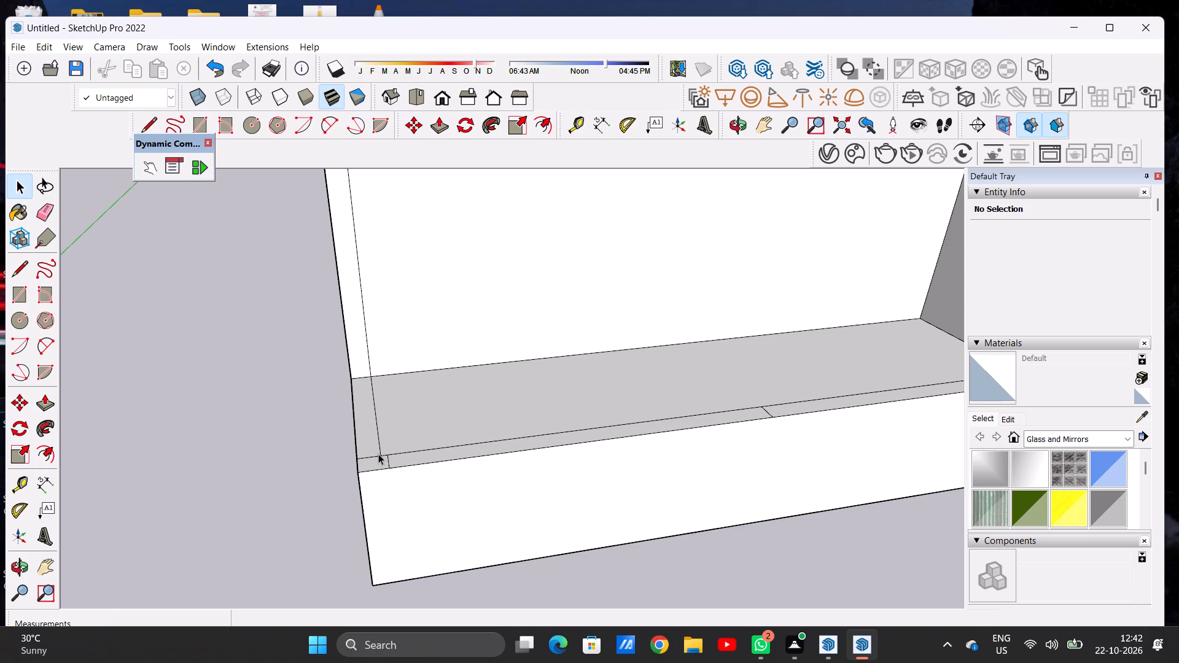
pyautogui.scroll(-12, 378, 454)
pyautogui.scroll(8, 375, 465)
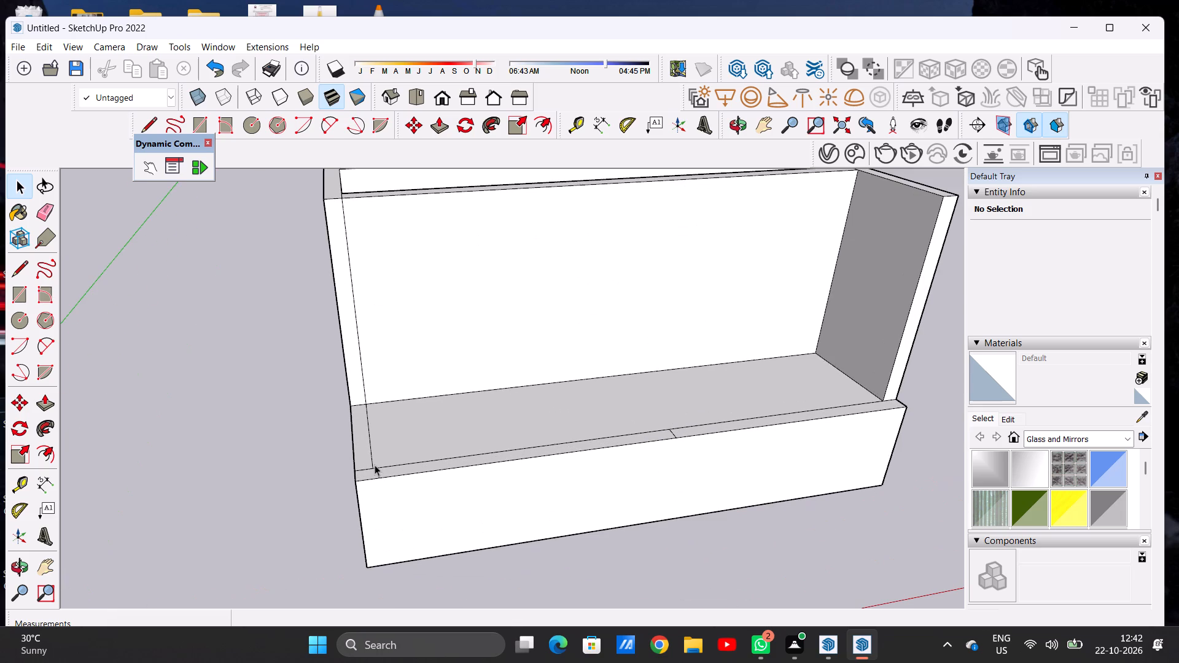
pyautogui.scroll(-7, 367, 475)
pyautogui.scroll(7, 367, 475)
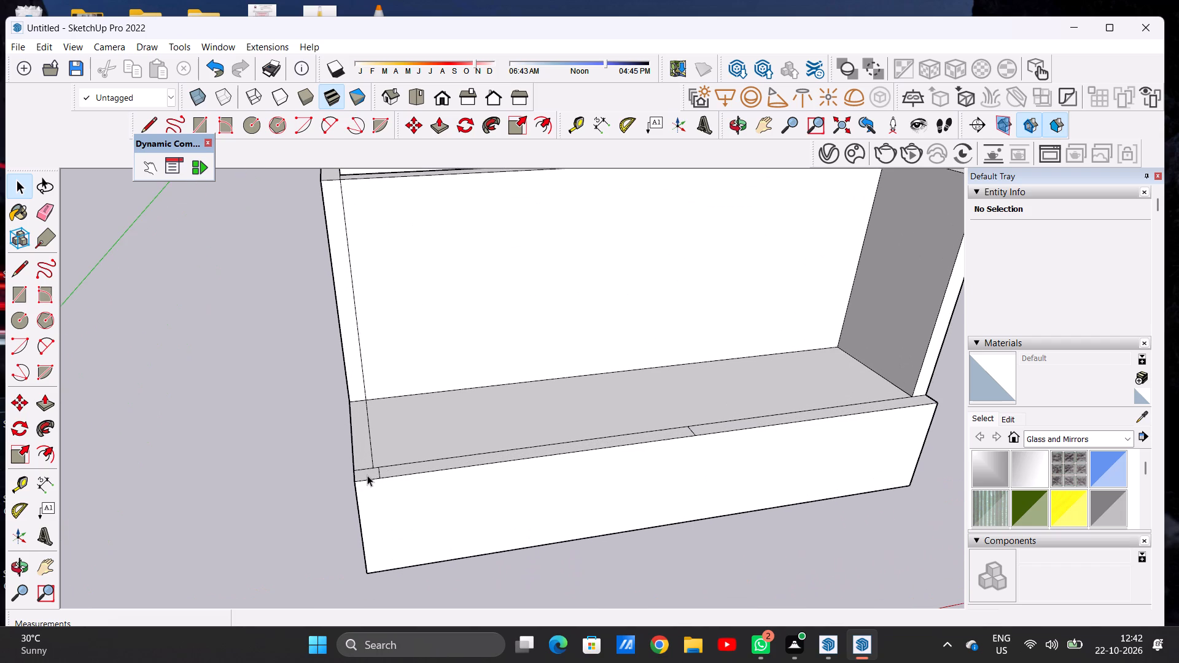
pyautogui.press('p')
pyautogui.scroll(6, 367, 475)
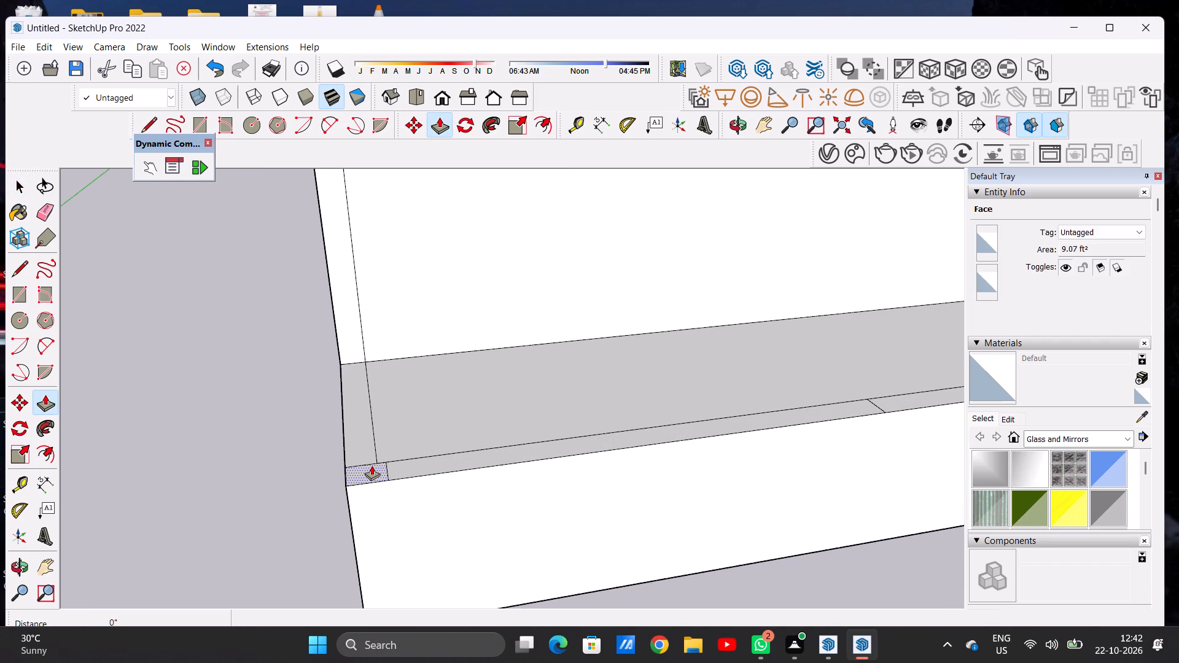
pyautogui.click(372, 465)
pyautogui.scroll(-17, 373, 398)
pyautogui.scroll(5, 364, 260)
pyautogui.scroll(-1, 364, 260)
pyautogui.scroll(5, 364, 260)
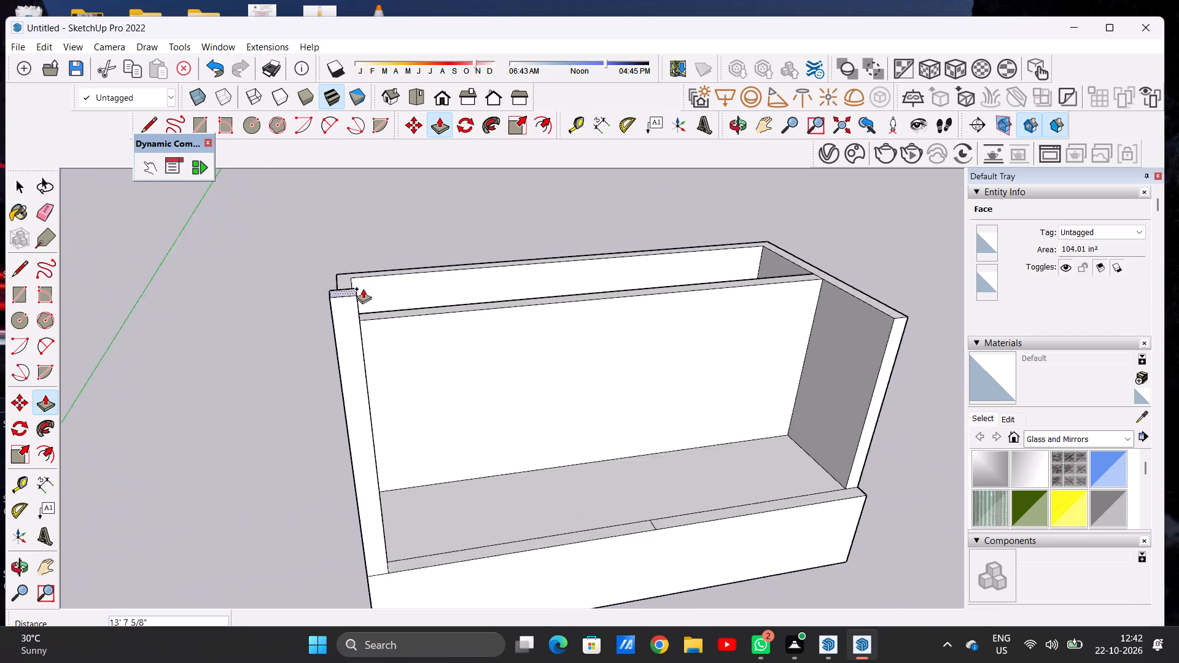
pyautogui.scroll(1, 363, 289)
pyautogui.click(351, 337)
pyautogui.scroll(-10, 355, 428)
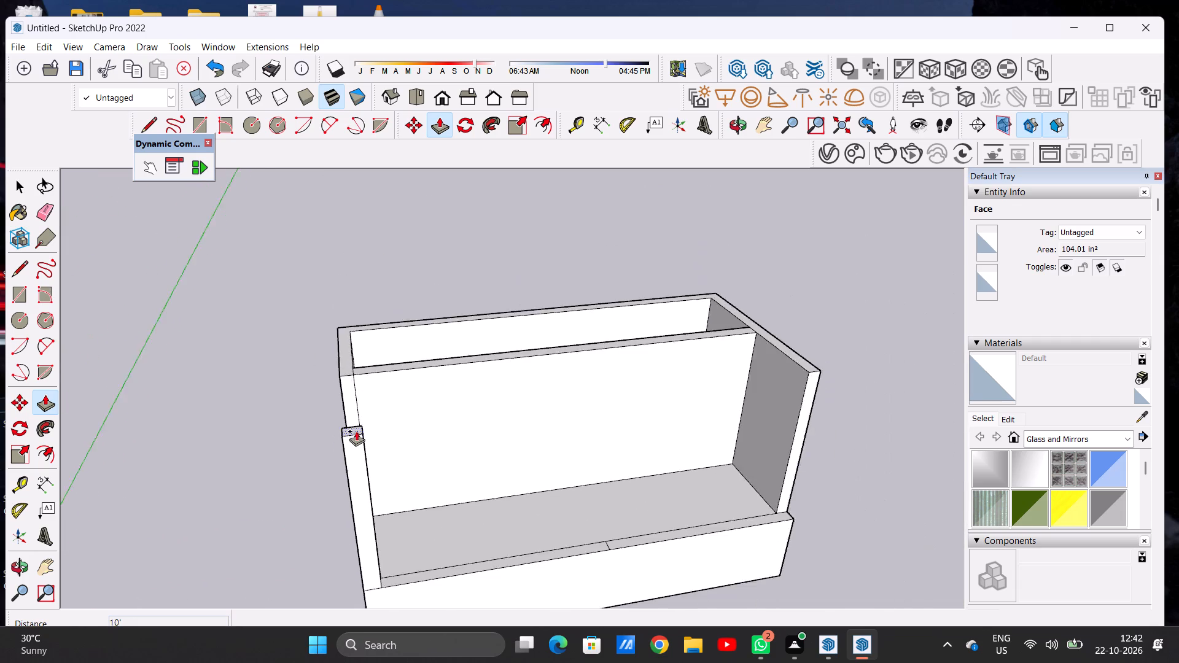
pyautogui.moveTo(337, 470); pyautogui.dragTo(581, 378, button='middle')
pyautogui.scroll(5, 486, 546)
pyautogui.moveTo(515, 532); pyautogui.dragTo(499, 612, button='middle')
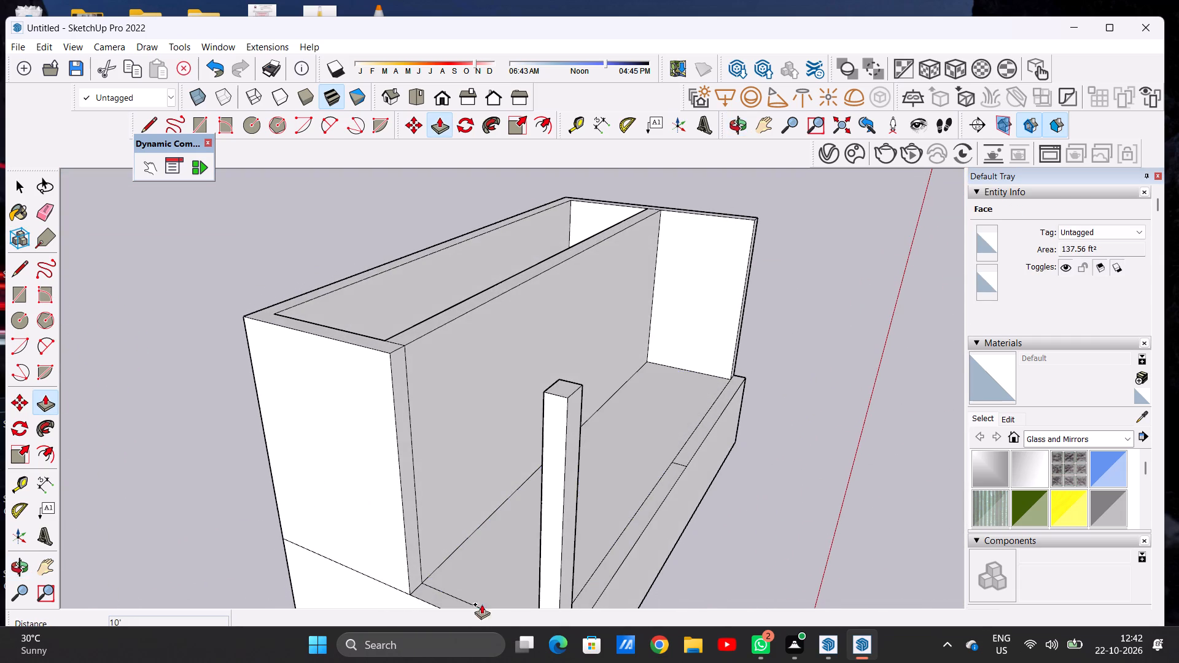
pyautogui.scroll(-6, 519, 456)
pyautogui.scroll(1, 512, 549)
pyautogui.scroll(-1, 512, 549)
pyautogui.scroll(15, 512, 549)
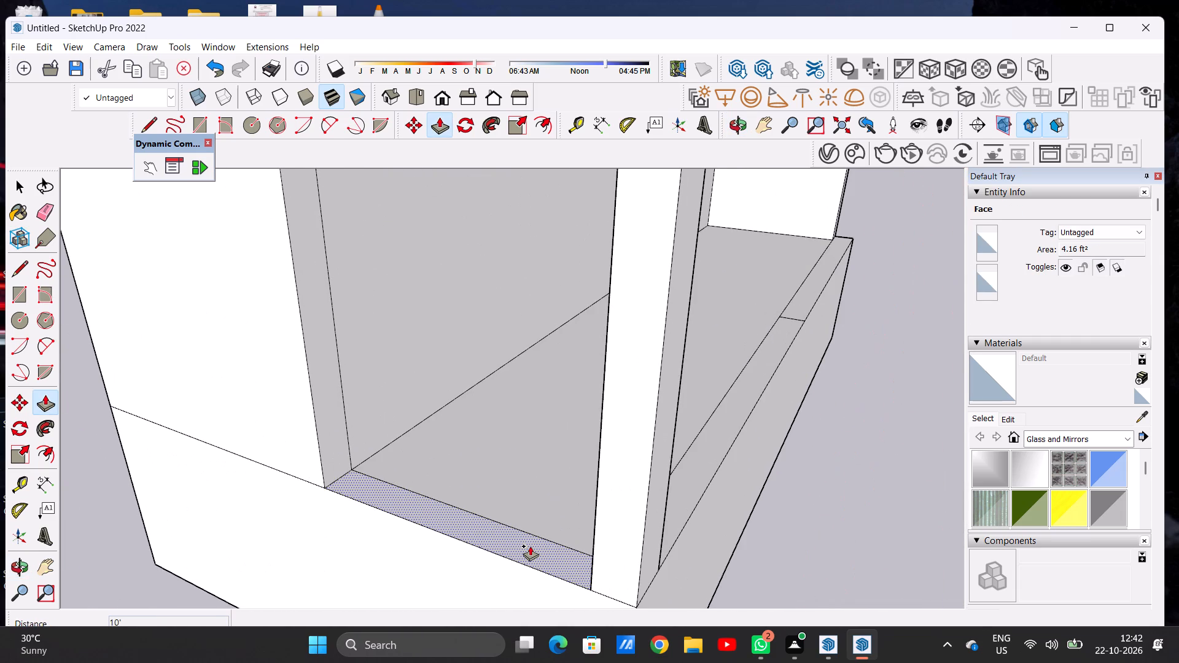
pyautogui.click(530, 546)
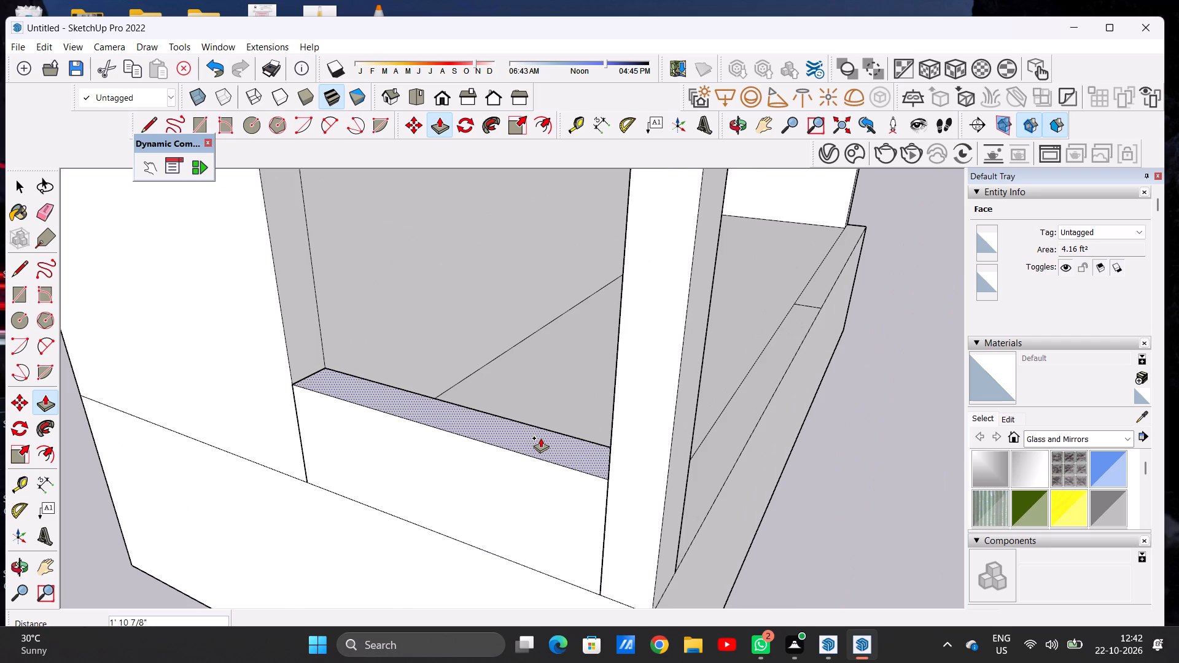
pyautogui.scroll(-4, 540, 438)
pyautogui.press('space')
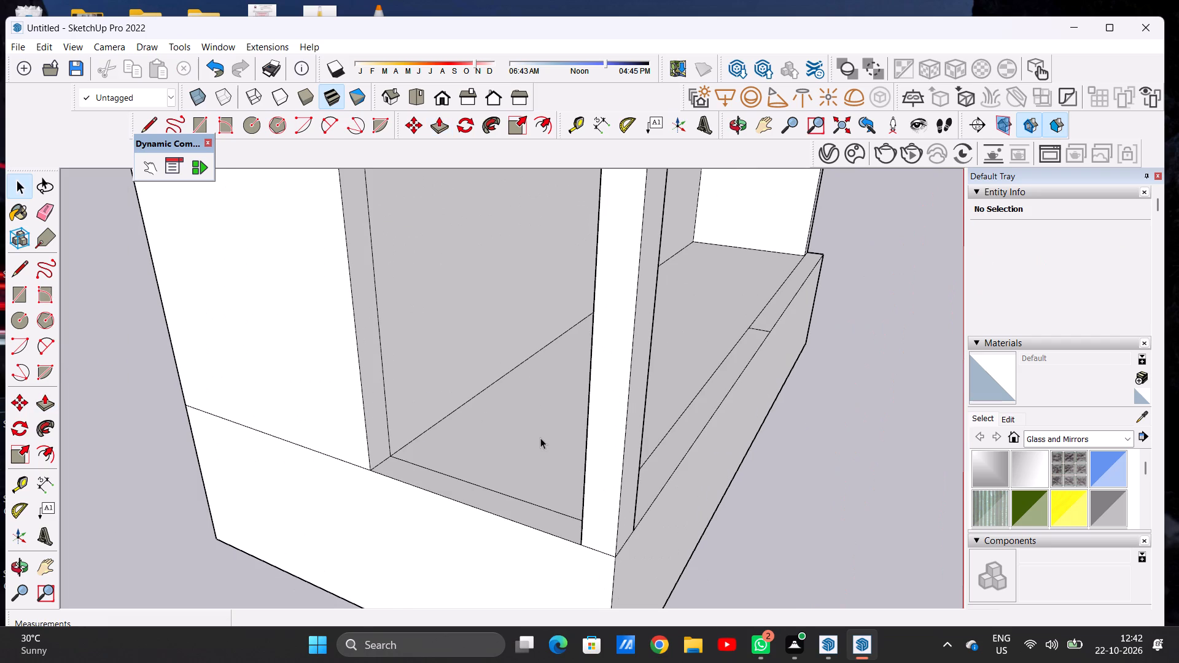
# Raise the left wall strip between the tall side wall and the corner column by about 1' 4".
pyautogui.press('p')
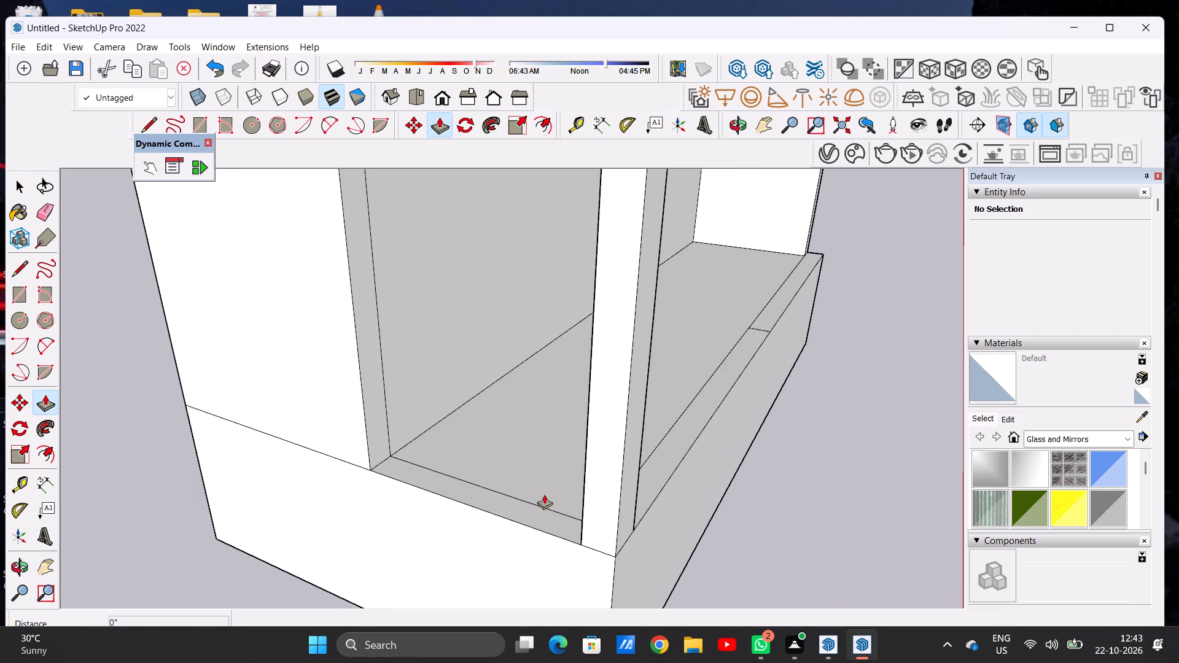
pyautogui.click(568, 525)
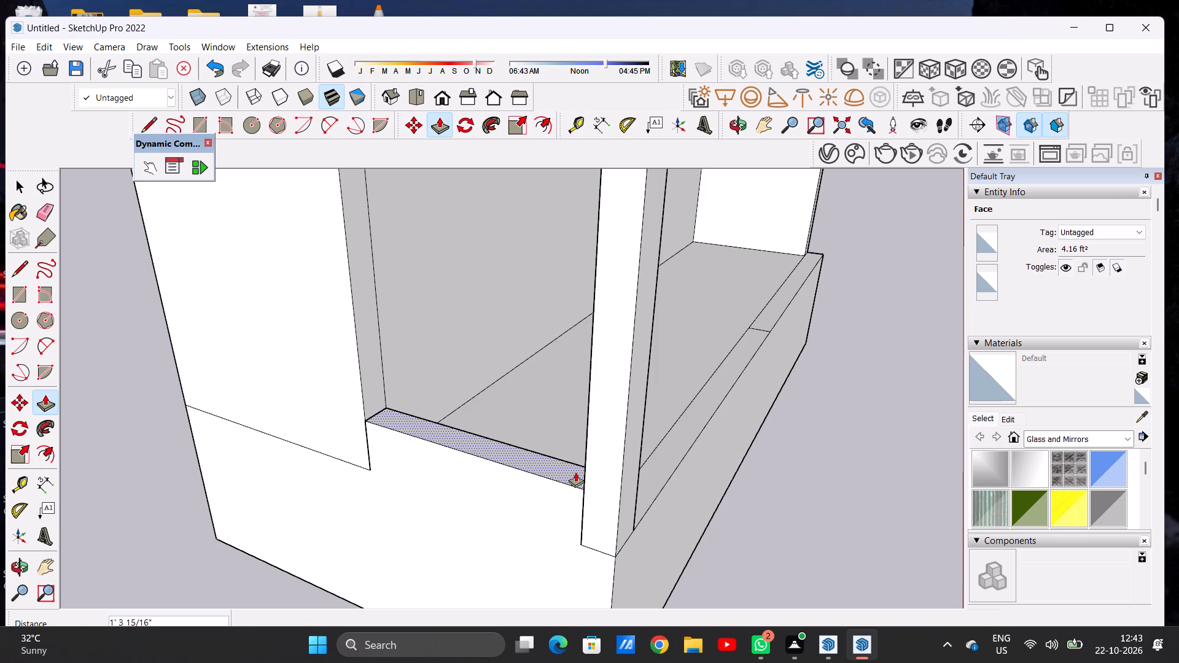
pyautogui.click(575, 472)
pyautogui.press('space')
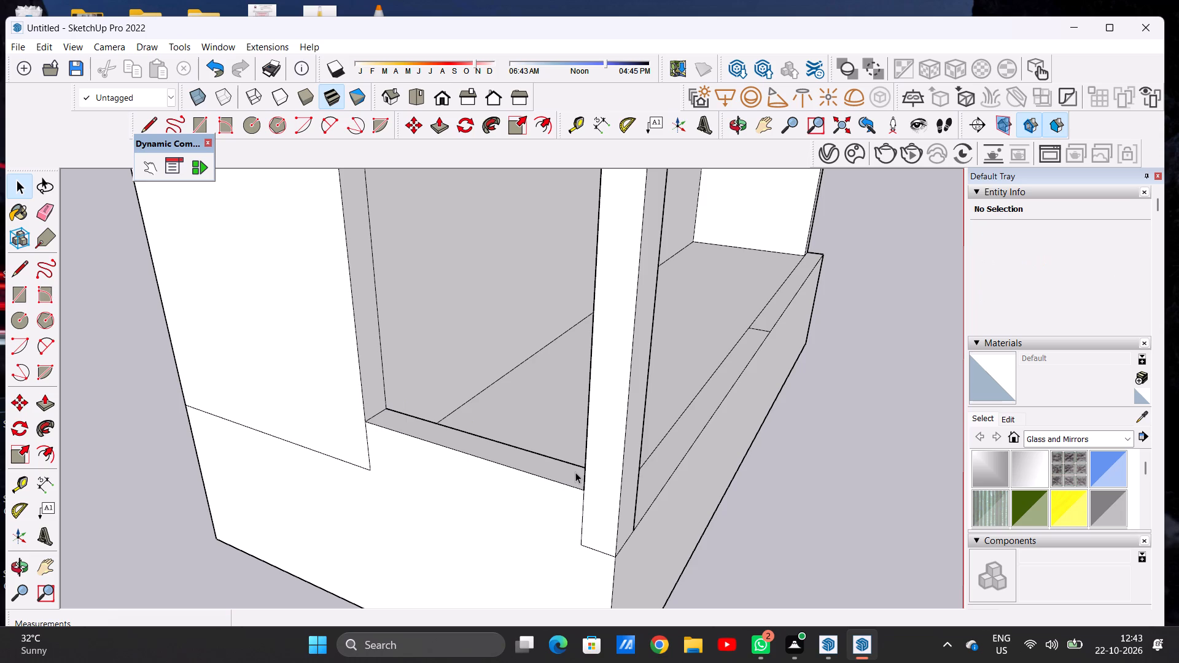
# Examine the low left wall and its junctions with the tall side wall and corner column from several sides.
pyautogui.scroll(-8, 530, 470)
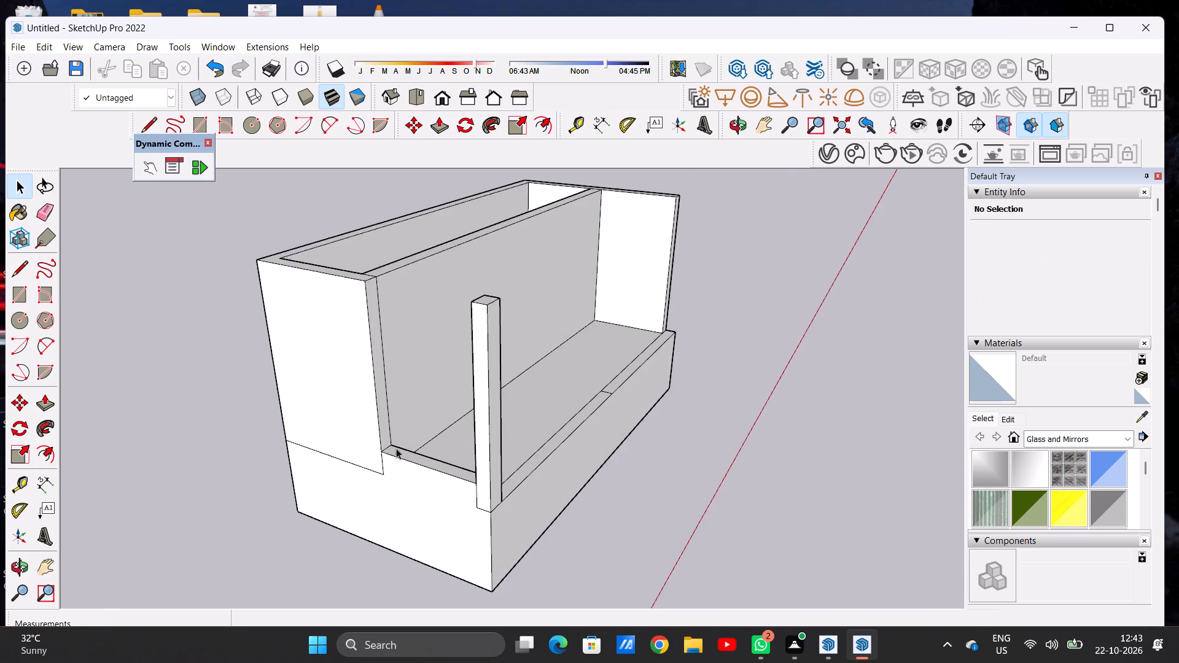
pyautogui.scroll(5, 406, 433)
pyautogui.moveTo(390, 466); pyautogui.dragTo(346, 431, button='middle')
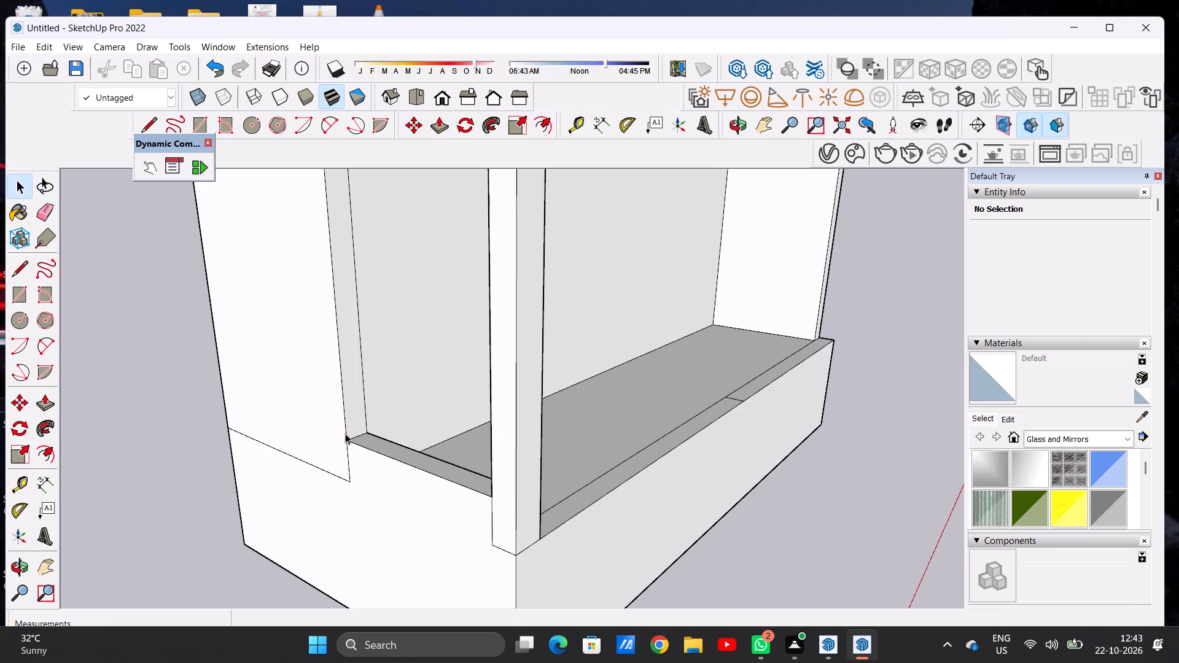
pyautogui.scroll(-6, 360, 440)
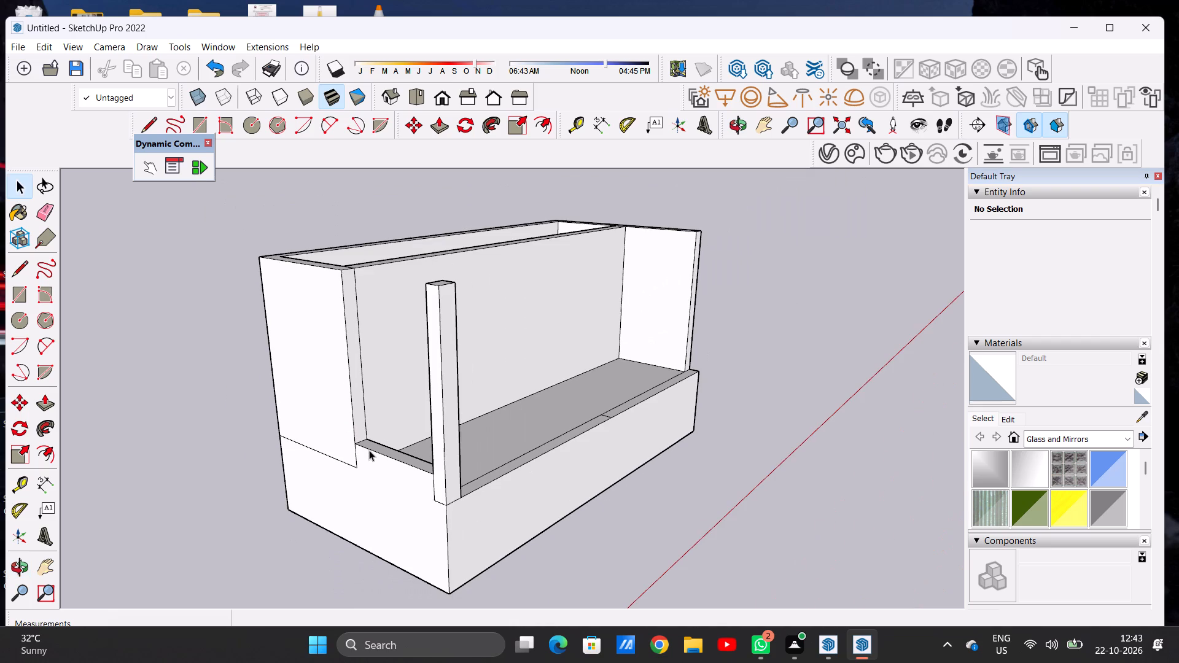
pyautogui.scroll(1, 357, 379)
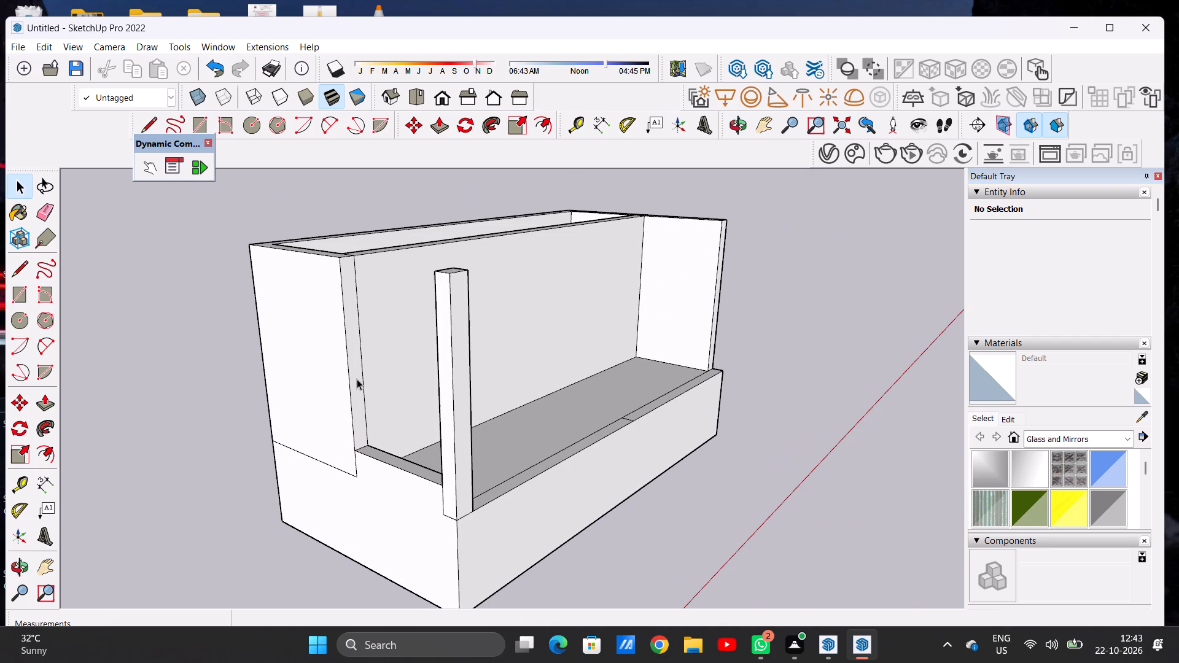
pyautogui.moveTo(380, 453); pyautogui.dragTo(622, 434, button='middle')
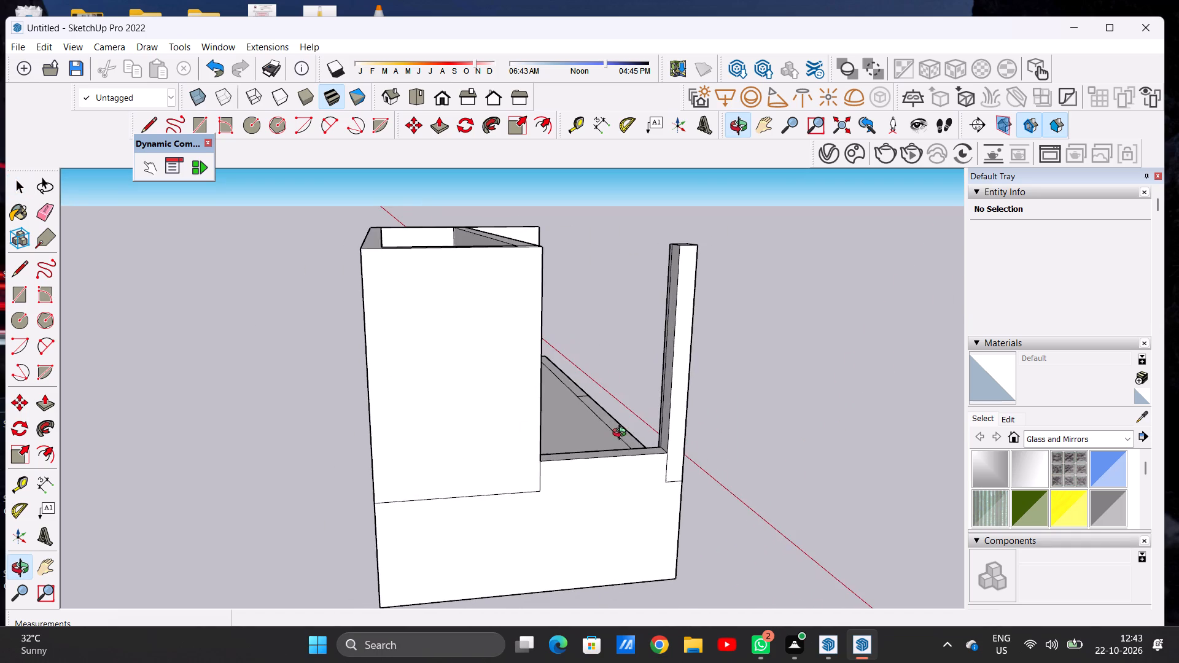
pyautogui.moveTo(622, 434); pyautogui.dragTo(680, 469, button='middle')
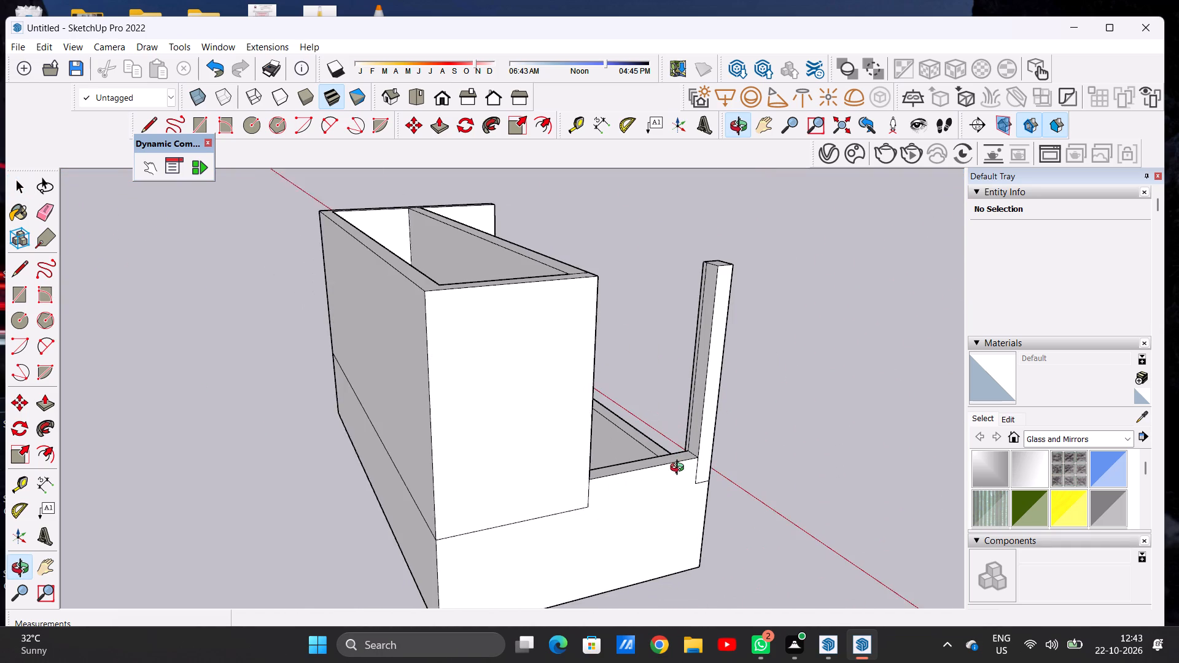
pyautogui.moveTo(680, 469); pyautogui.dragTo(685, 468, button='middle')
pyautogui.scroll(14, 717, 416)
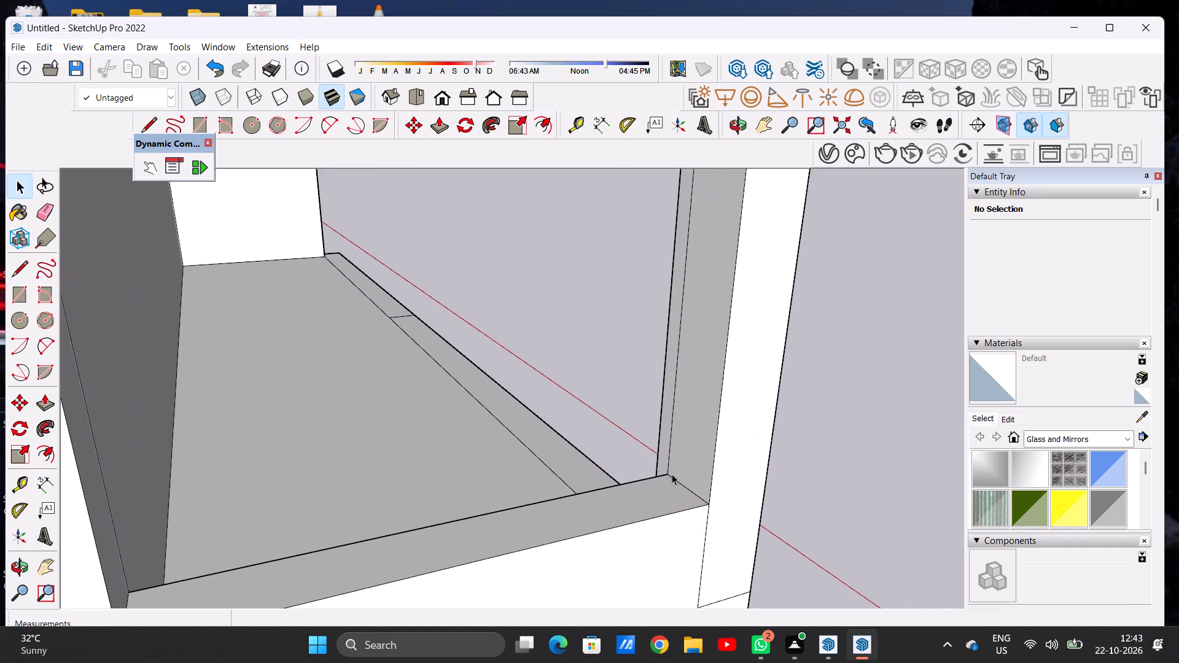
pyautogui.moveTo(660, 471); pyautogui.dragTo(203, 439, button='middle')
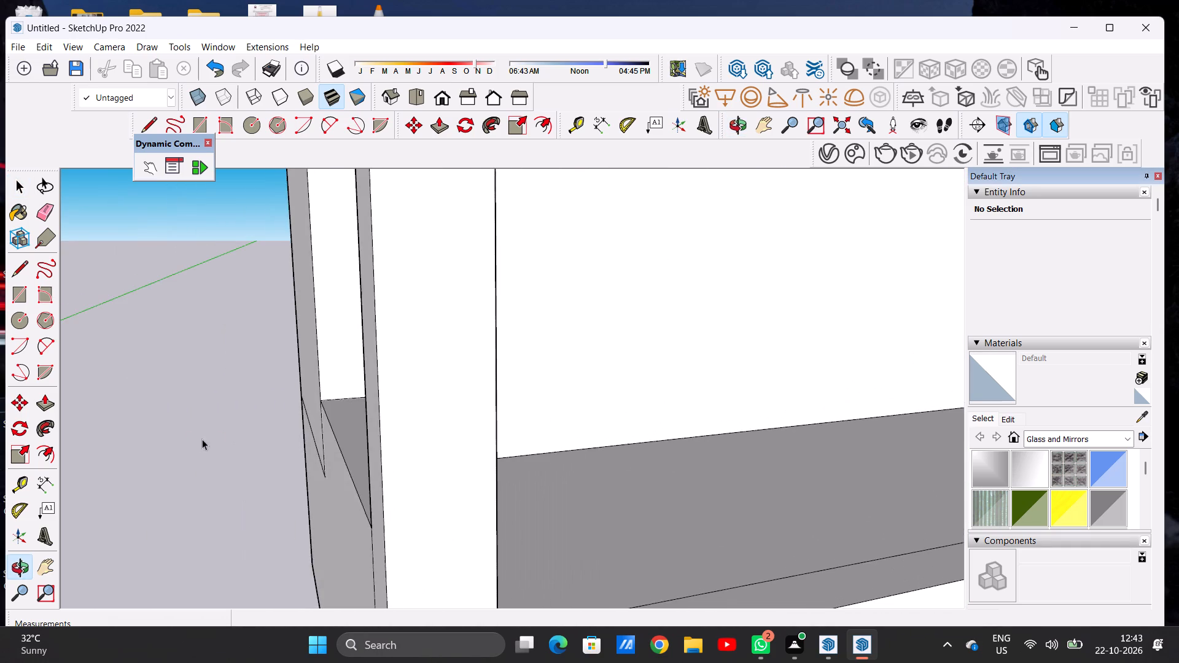
pyautogui.scroll(-6, 295, 436)
pyautogui.moveTo(452, 424); pyautogui.dragTo(42, 451, button='middle')
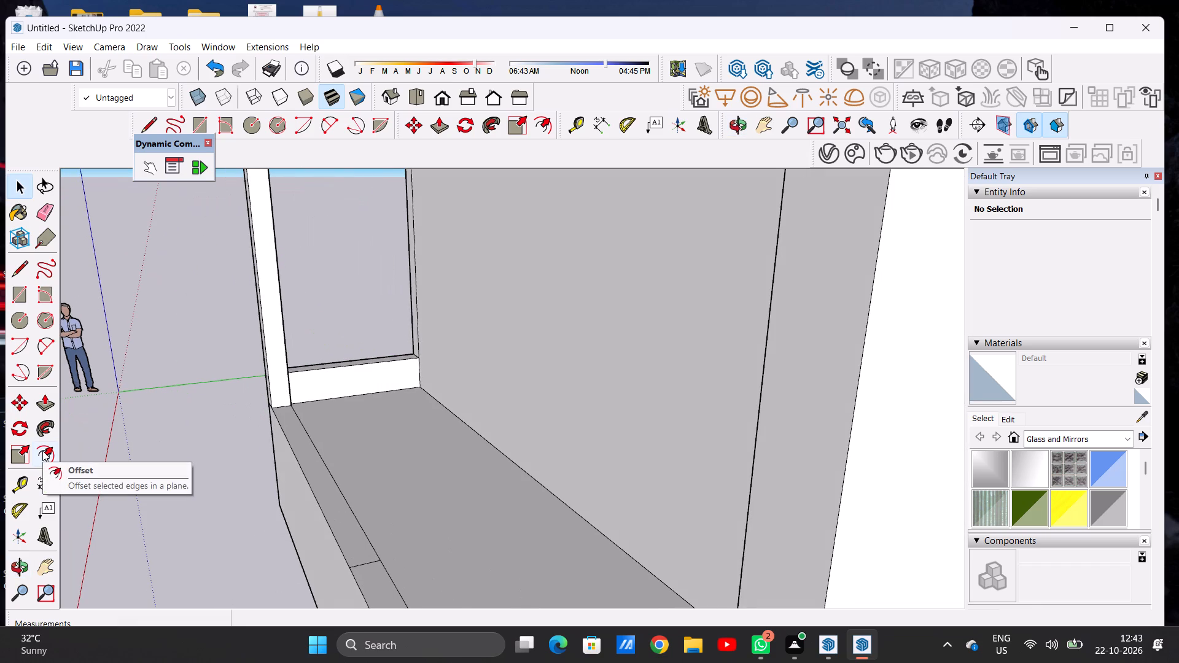
pyautogui.scroll(-8, 41, 435)
pyautogui.scroll(-7, 238, 414)
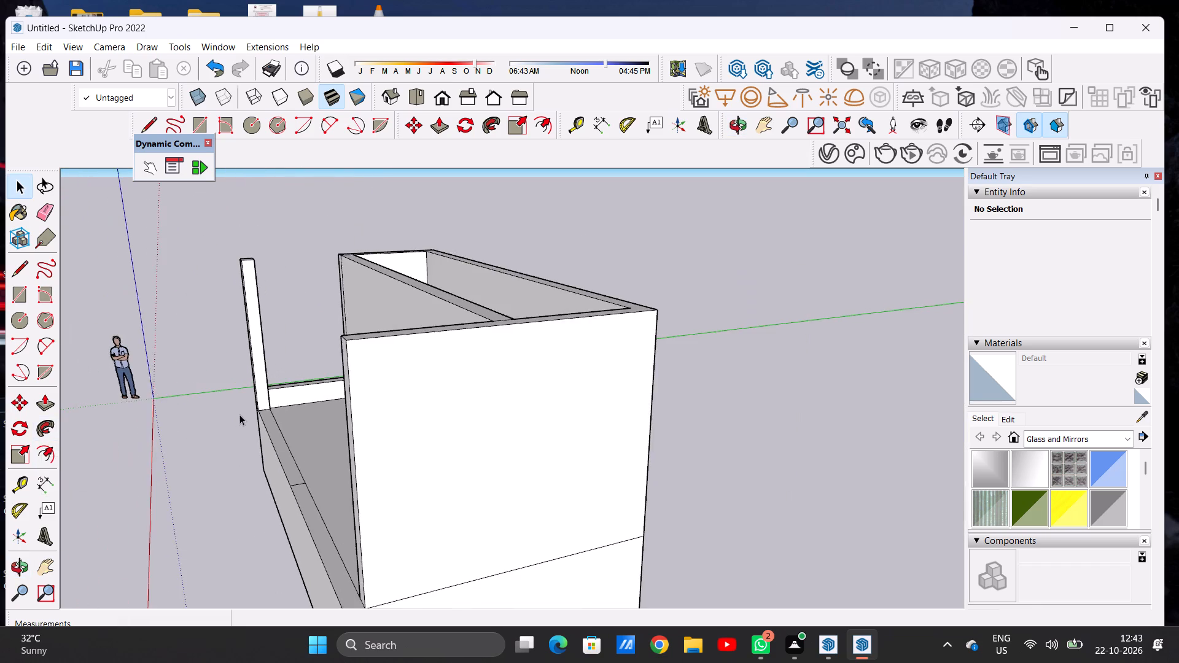
# Erase the stray vertical edge on the corner column's inner face above the low left wall.
pyautogui.moveTo(320, 387); pyautogui.dragTo(159, 390, button='middle')
pyautogui.scroll(6, 306, 271)
pyautogui.scroll(-1, 365, 281)
pyautogui.scroll(4, 365, 281)
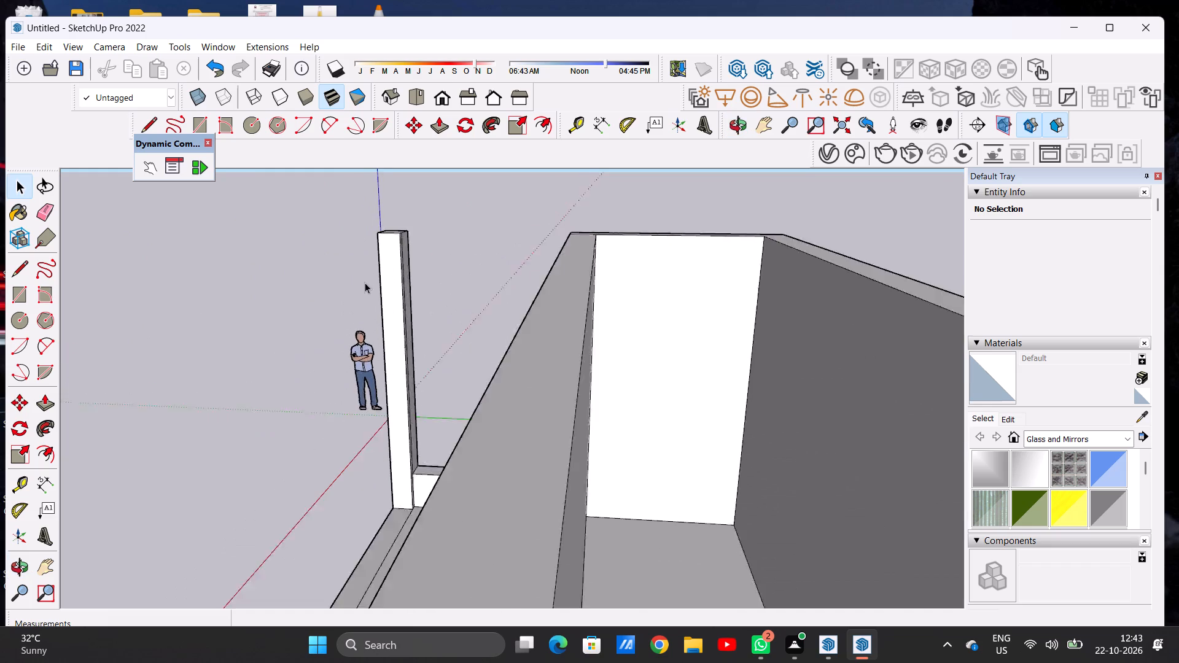
pyautogui.scroll(3, 365, 282)
pyautogui.moveTo(431, 463); pyautogui.dragTo(422, 549, button='middle')
pyautogui.scroll(5, 434, 538)
pyautogui.scroll(7, 458, 489)
pyautogui.moveTo(333, 504); pyautogui.dragTo(313, 506, button='middle')
pyautogui.press('e')
pyautogui.scroll(2, 379, 441)
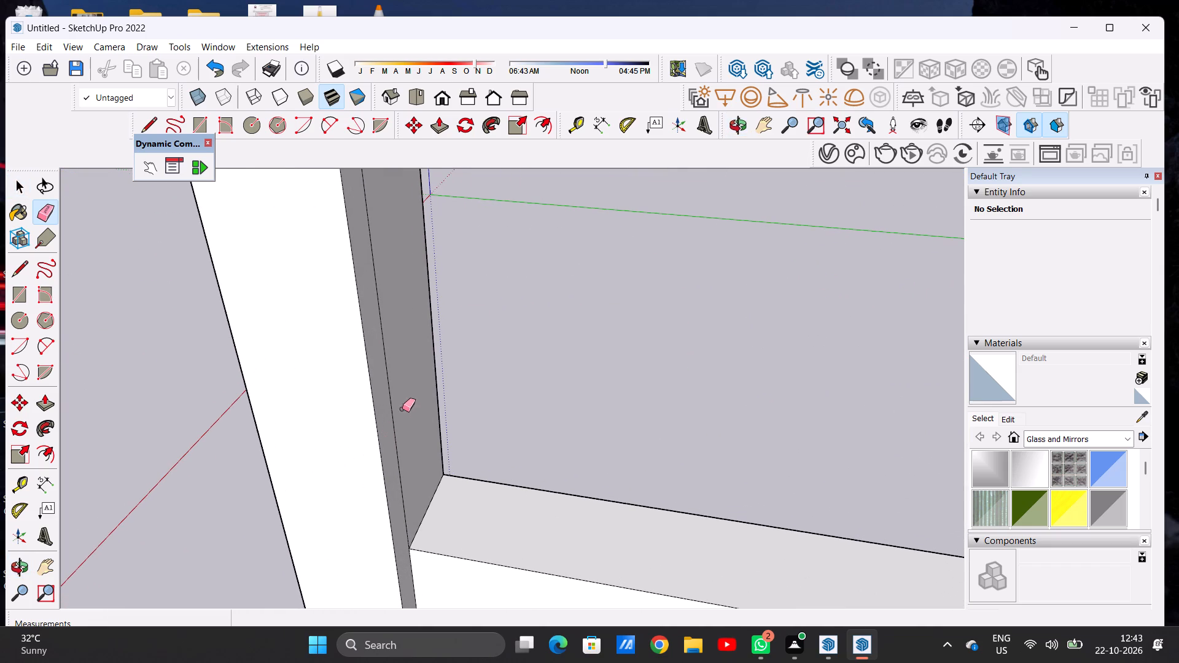
pyautogui.doubleClick(387, 417)
pyautogui.click(391, 400)
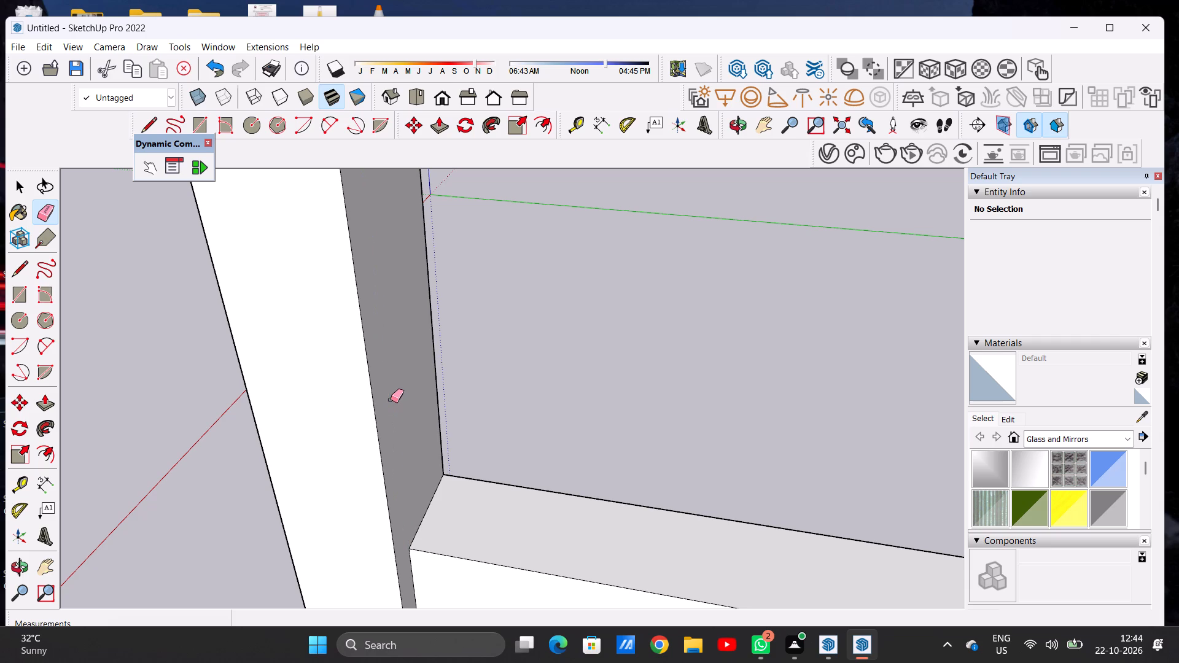
pyautogui.press('space')
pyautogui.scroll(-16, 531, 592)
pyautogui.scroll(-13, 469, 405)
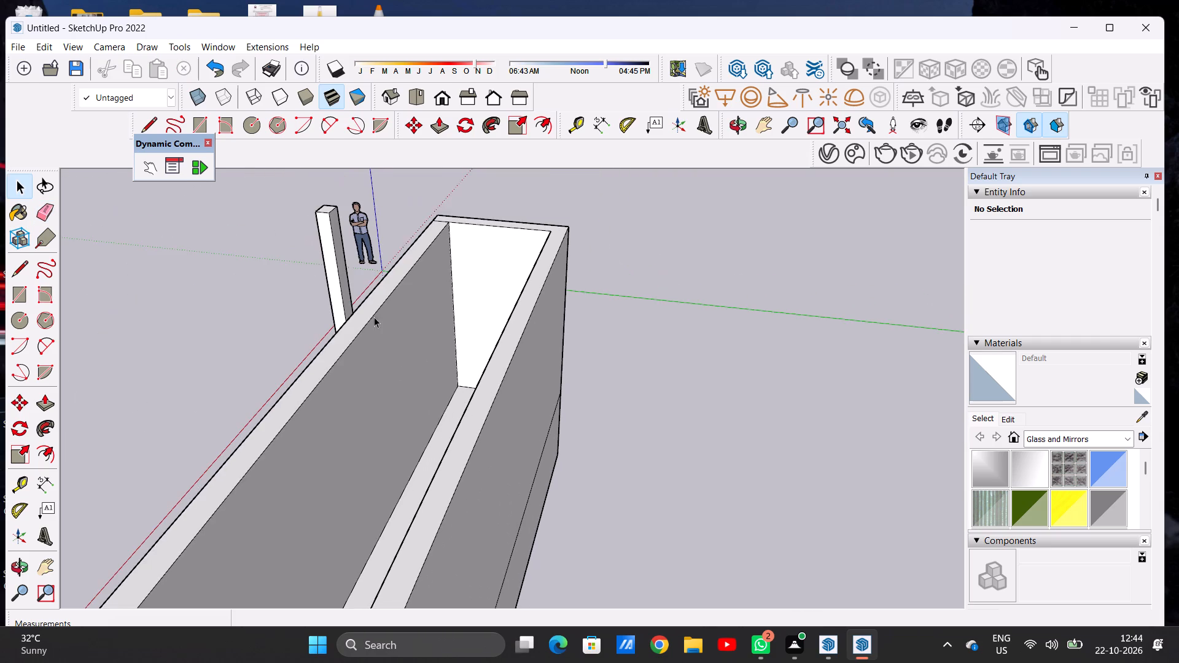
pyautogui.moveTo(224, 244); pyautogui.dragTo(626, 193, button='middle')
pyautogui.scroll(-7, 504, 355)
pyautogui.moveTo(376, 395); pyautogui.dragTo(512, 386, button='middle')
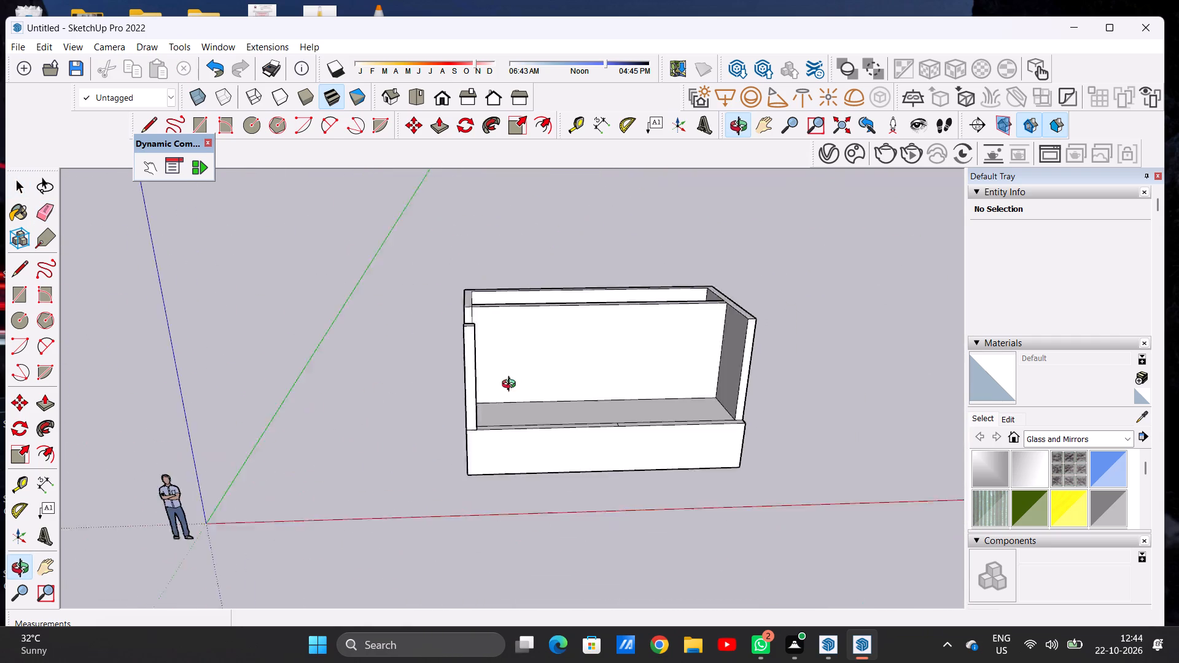
# Examine the corner column, low left wall and tall walls of the block from the left side.
pyautogui.moveTo(512, 386); pyautogui.dragTo(755, 350, button='middle')
pyautogui.scroll(7, 479, 433)
pyautogui.moveTo(464, 371); pyautogui.dragTo(398, 399, button='middle')
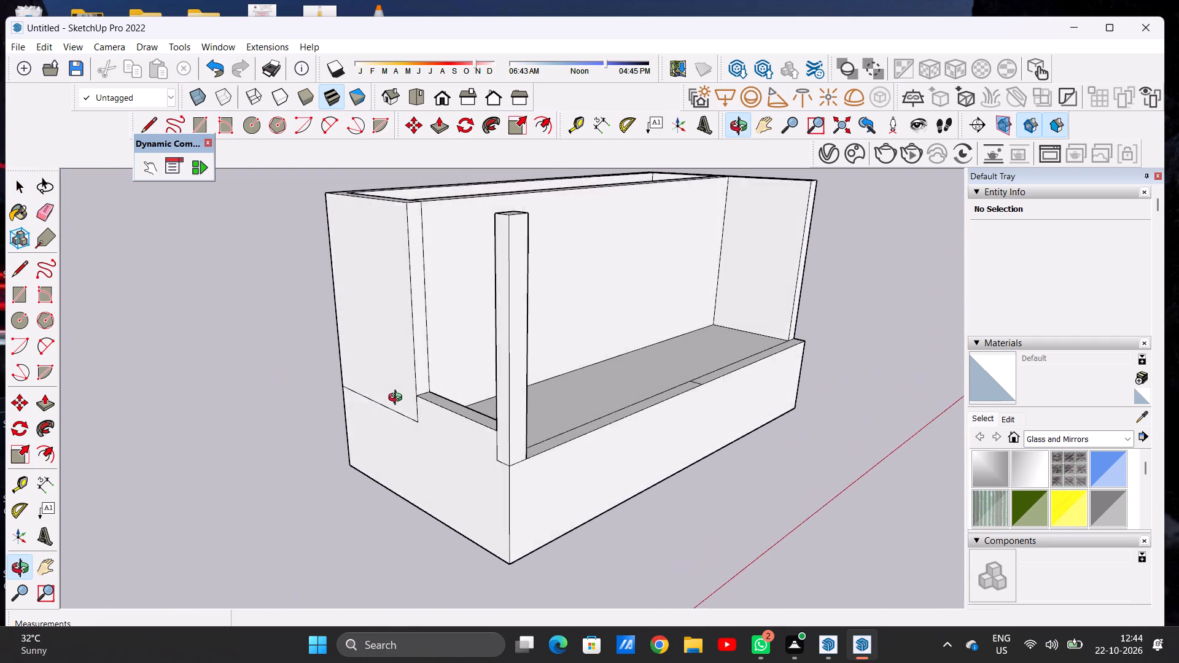
pyautogui.moveTo(398, 399); pyautogui.dragTo(397, 399, button='middle')
pyautogui.scroll(1, 397, 399)
pyautogui.scroll(1, 425, 319)
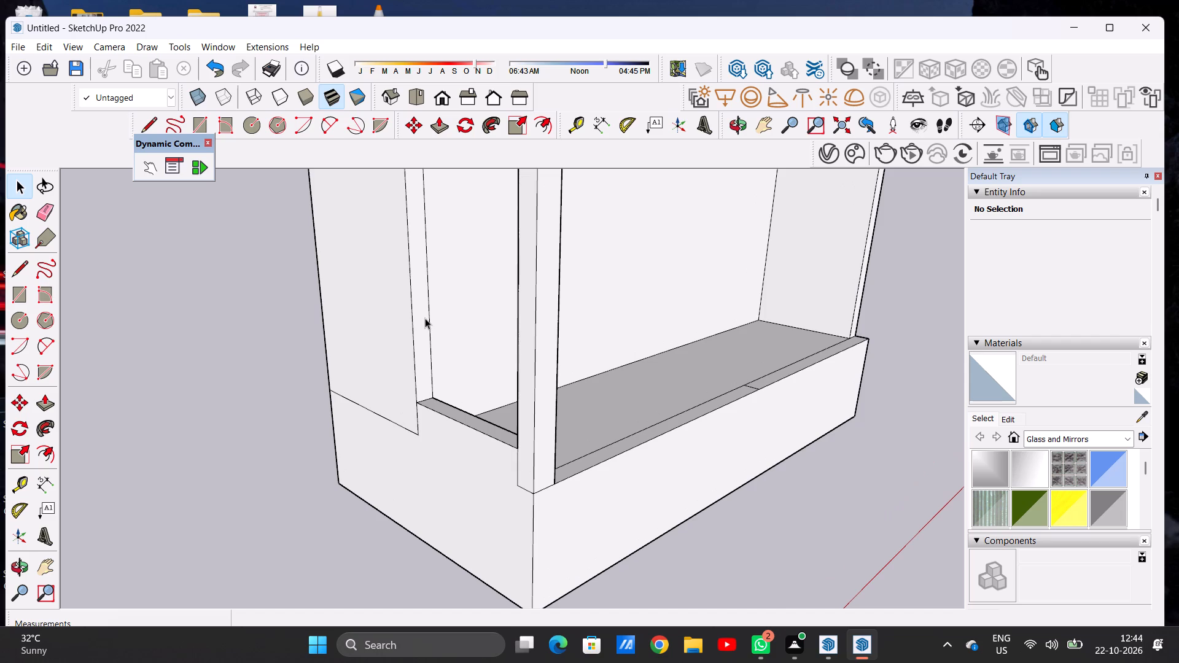
pyautogui.scroll(-5, 426, 339)
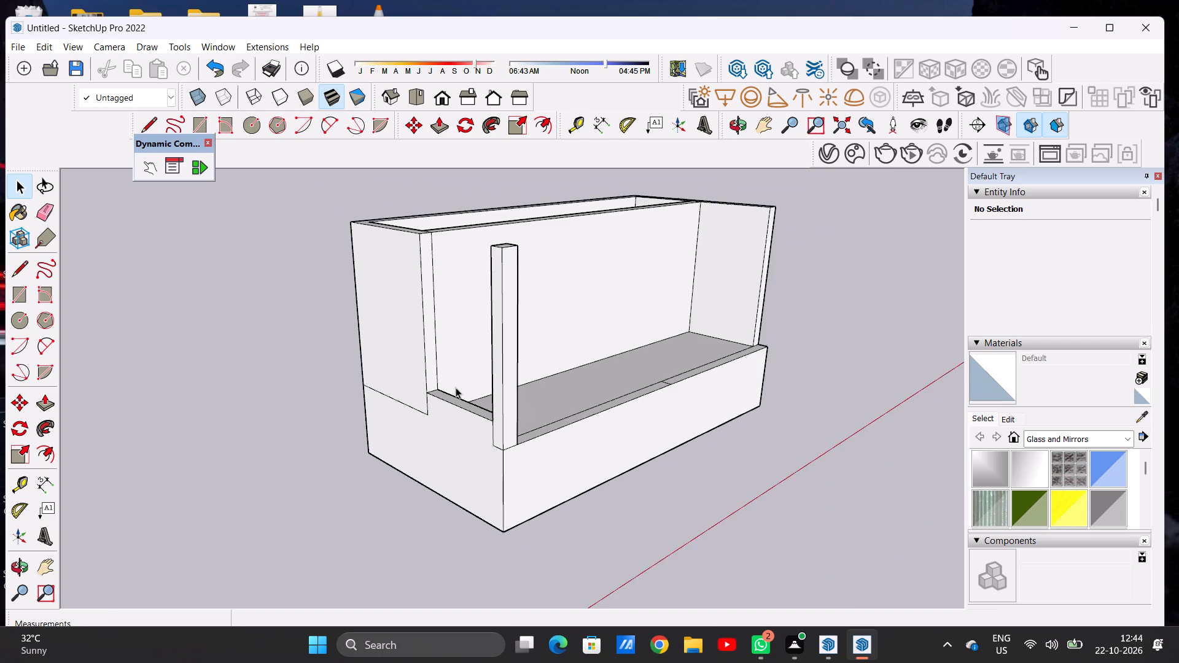
pyautogui.scroll(-6, 440, 453)
pyautogui.scroll(7, 446, 354)
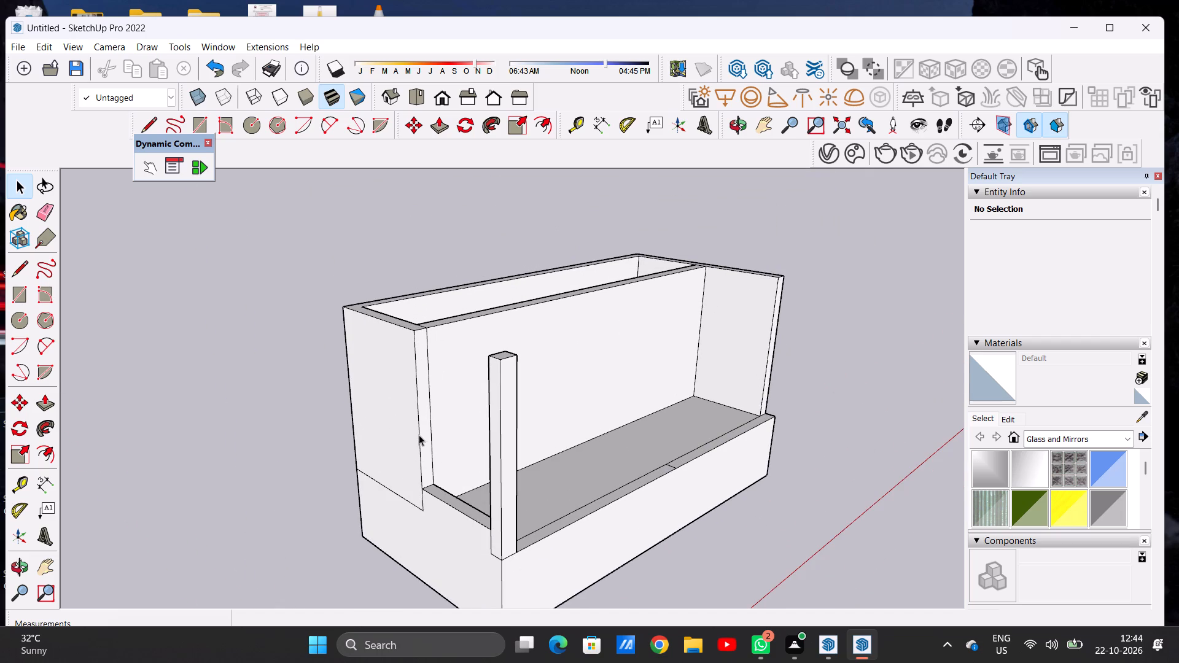
pyautogui.scroll(-5, 419, 435)
pyautogui.scroll(6, 419, 435)
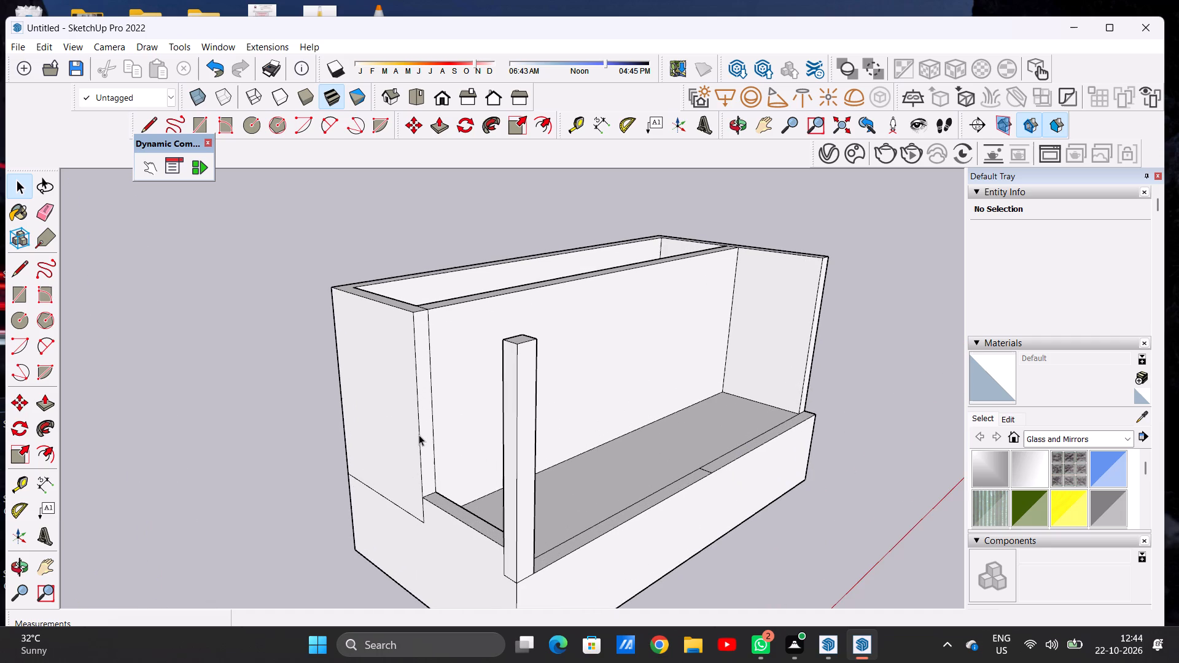
pyautogui.scroll(4, 434, 443)
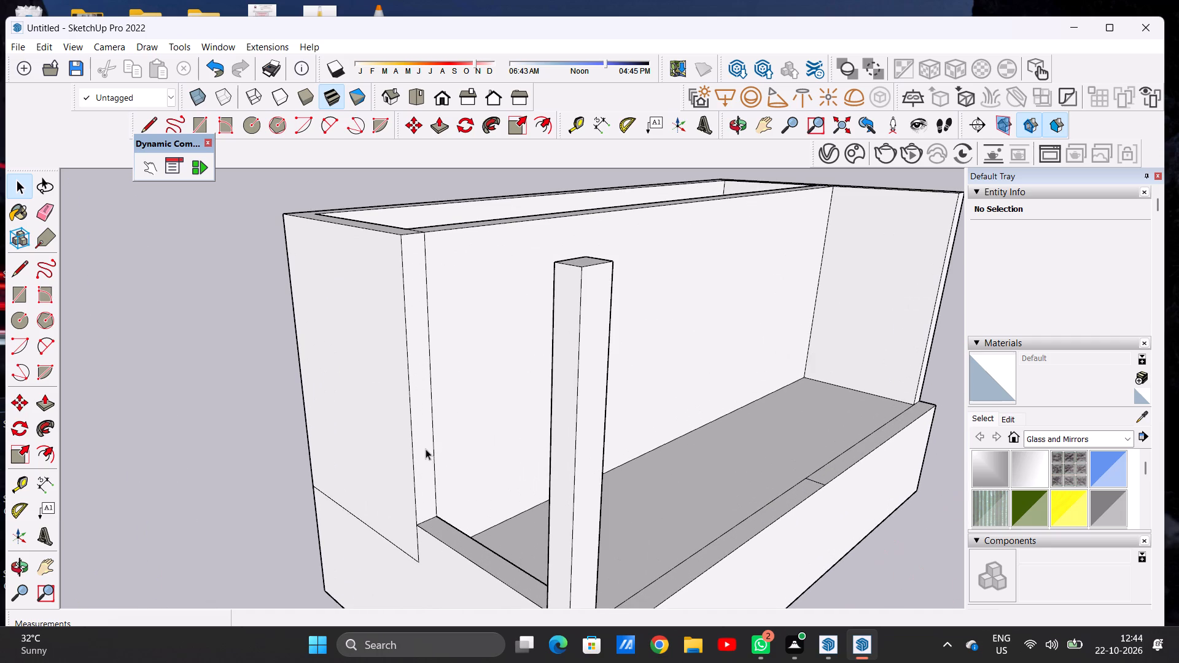
pyautogui.scroll(-5, 474, 482)
# Push/Pull the front left corner column's top face down by about 3' 3 1/2".
pyautogui.moveTo(617, 444); pyautogui.dragTo(373, 462, button='middle')
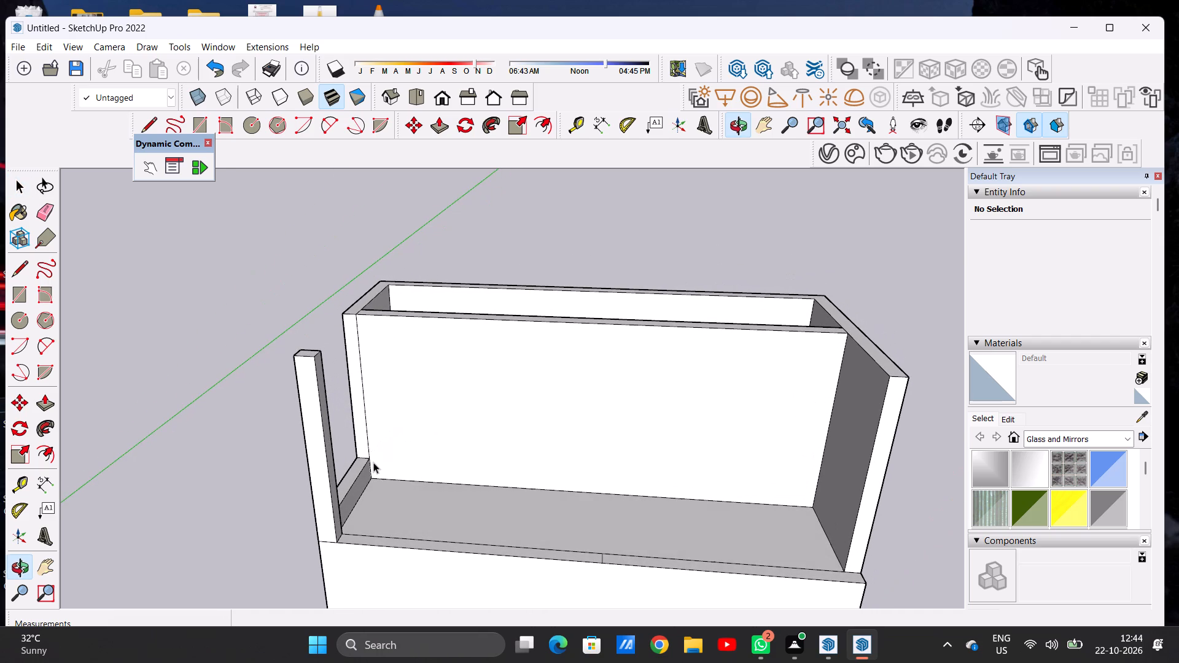
pyautogui.press('p')
pyautogui.scroll(2, 321, 357)
pyautogui.scroll(-1, 320, 355)
pyautogui.scroll(8, 320, 355)
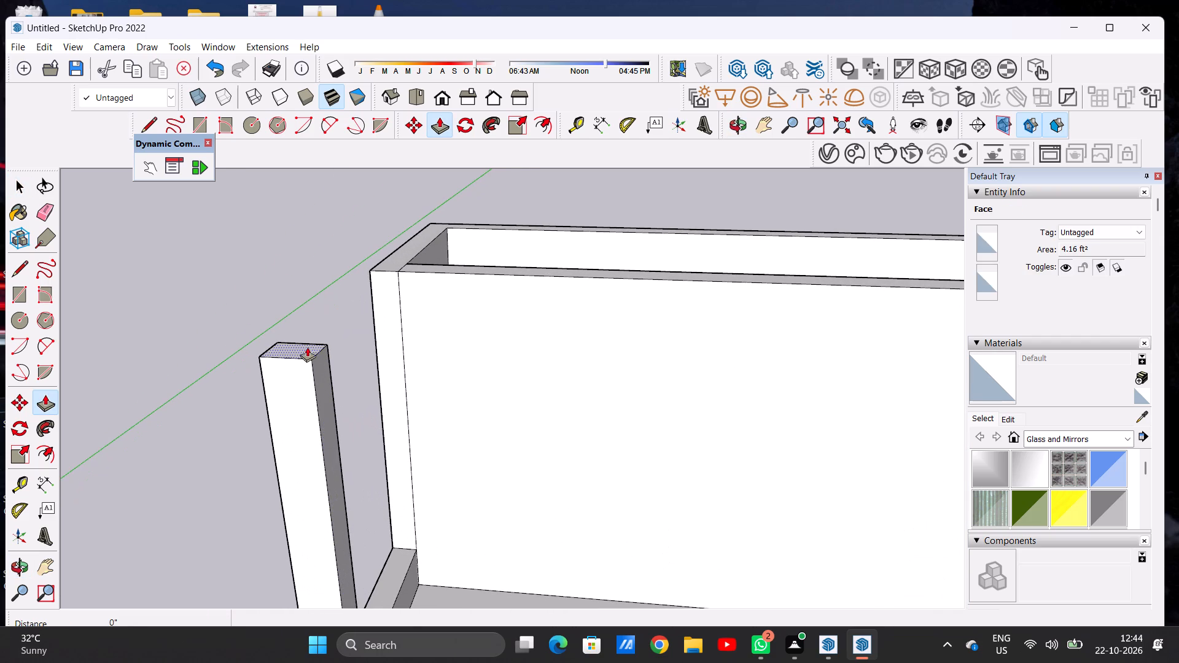
pyautogui.click(304, 344)
pyautogui.scroll(-12, 318, 394)
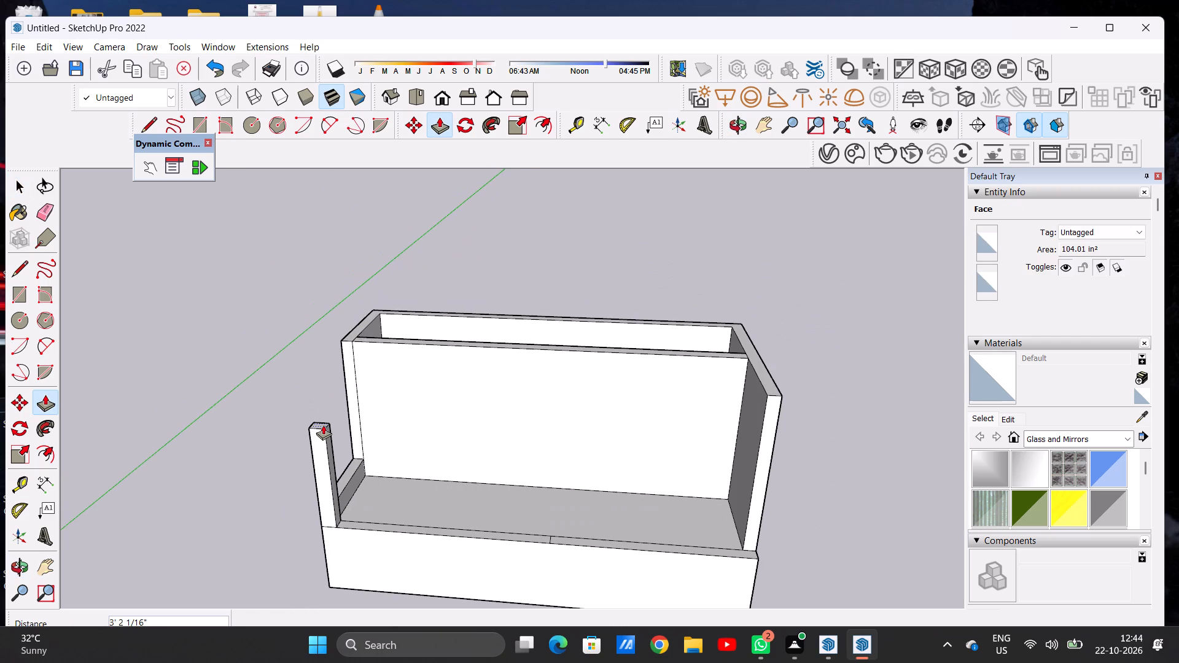
pyautogui.click(323, 425)
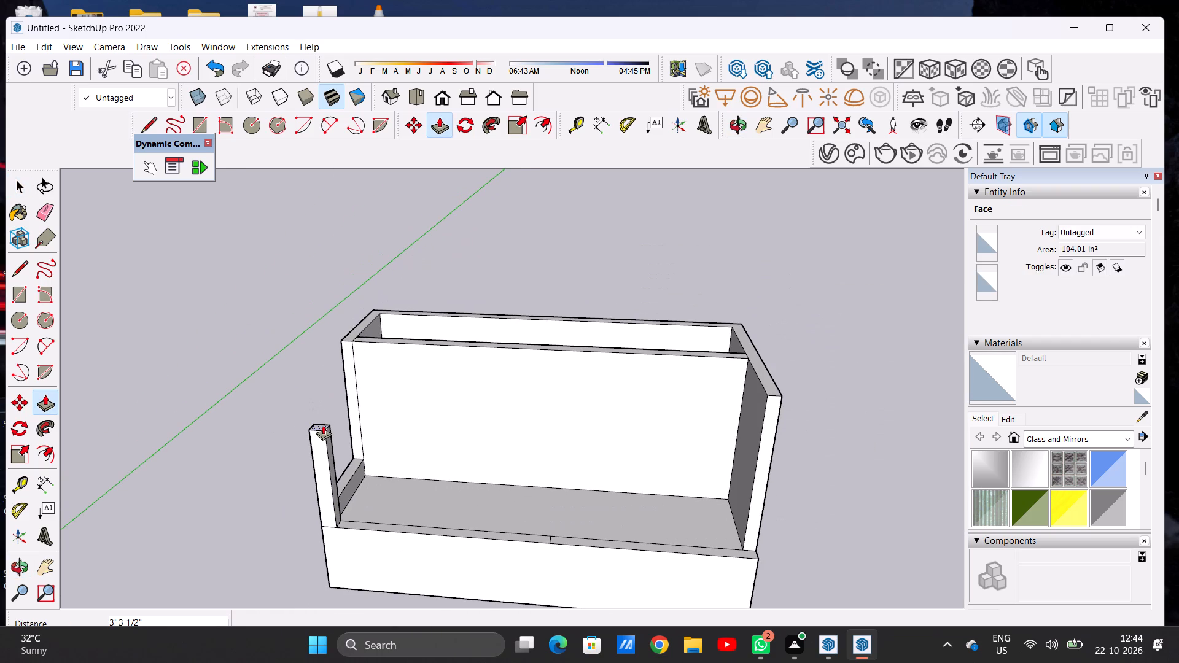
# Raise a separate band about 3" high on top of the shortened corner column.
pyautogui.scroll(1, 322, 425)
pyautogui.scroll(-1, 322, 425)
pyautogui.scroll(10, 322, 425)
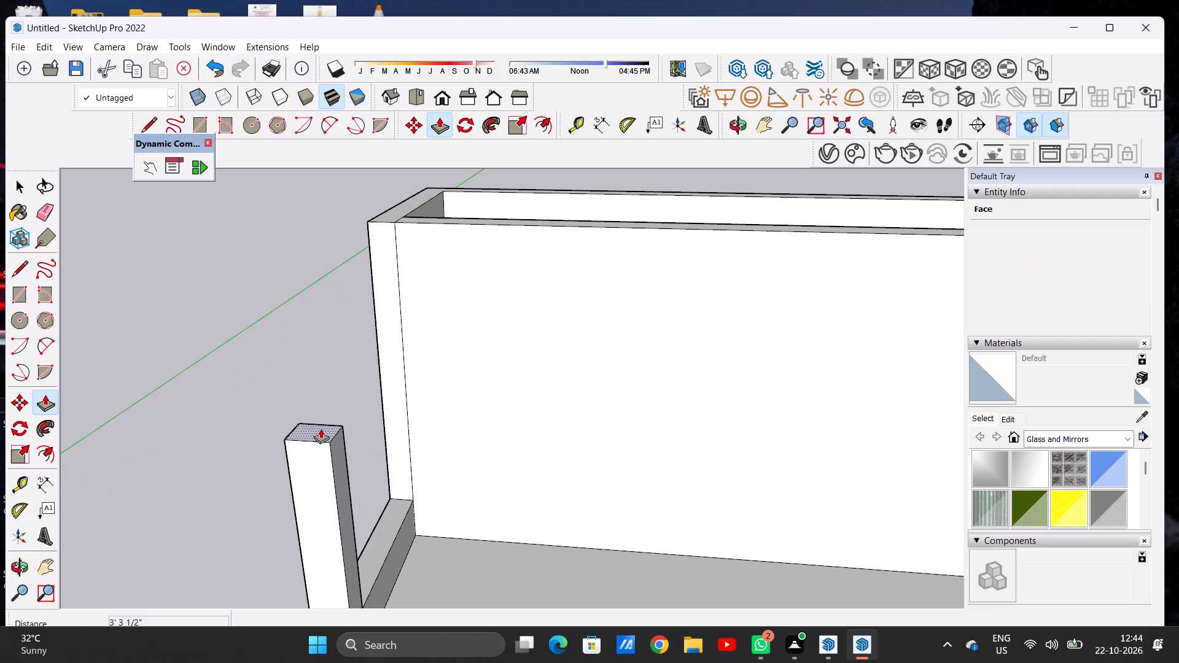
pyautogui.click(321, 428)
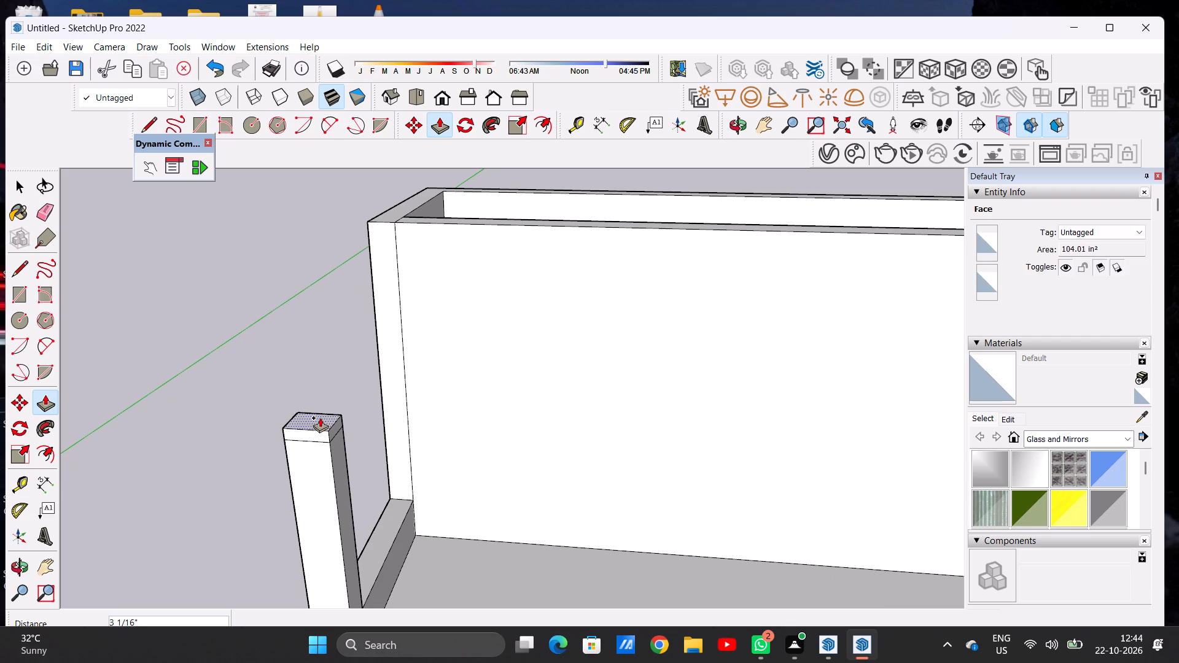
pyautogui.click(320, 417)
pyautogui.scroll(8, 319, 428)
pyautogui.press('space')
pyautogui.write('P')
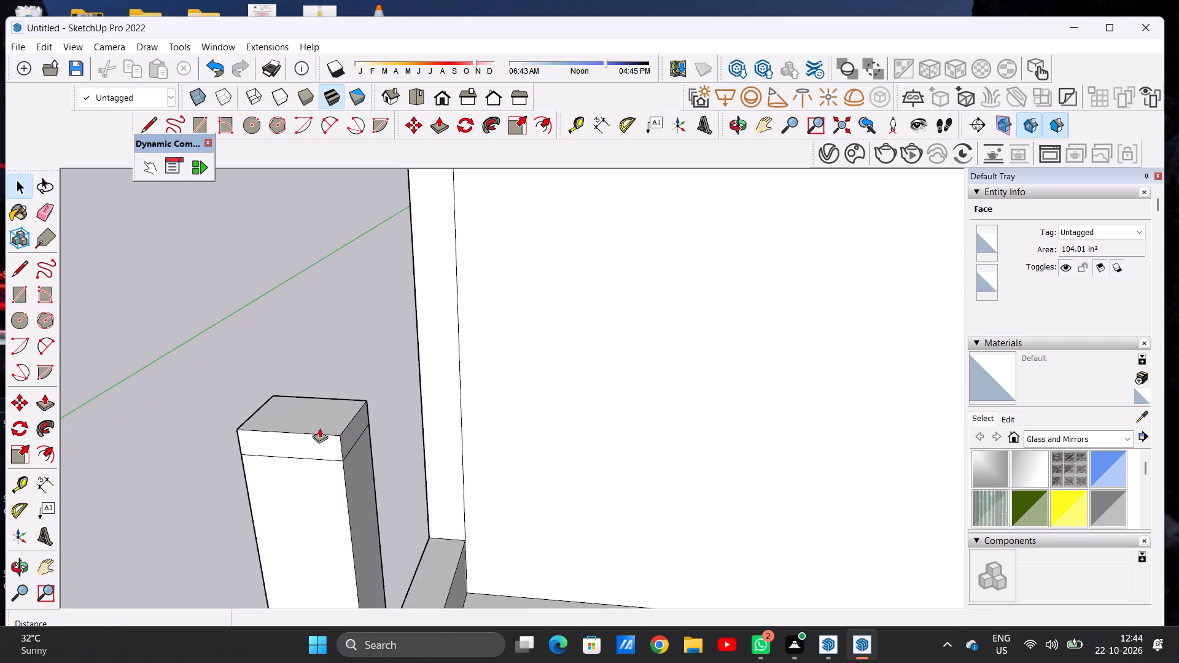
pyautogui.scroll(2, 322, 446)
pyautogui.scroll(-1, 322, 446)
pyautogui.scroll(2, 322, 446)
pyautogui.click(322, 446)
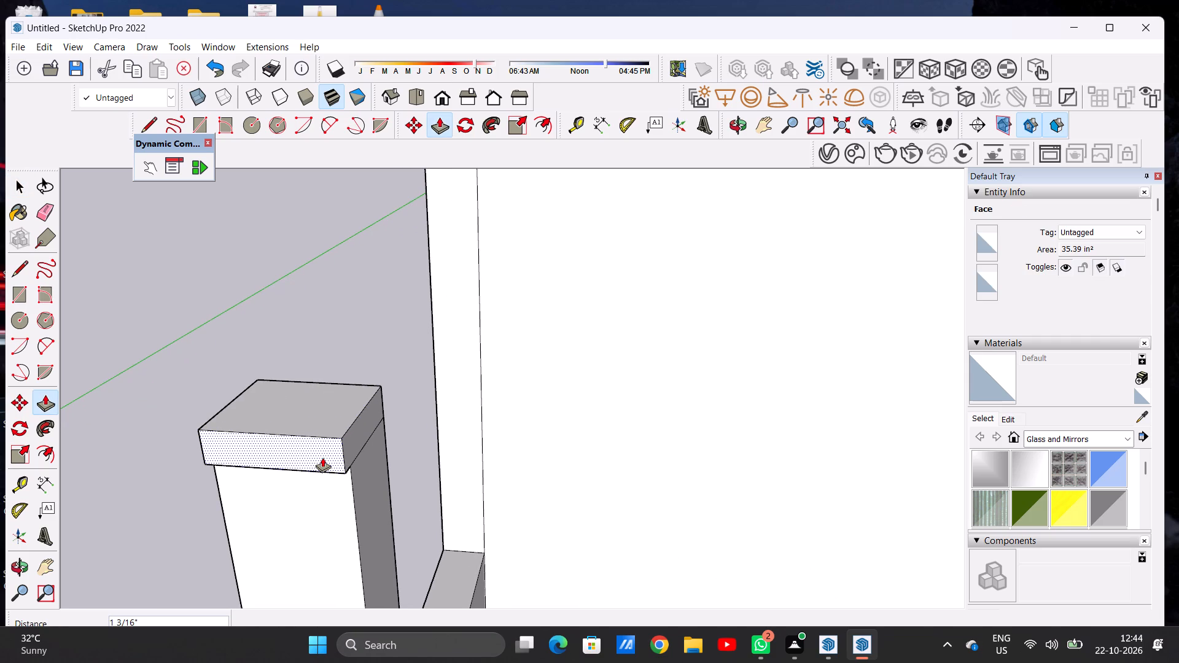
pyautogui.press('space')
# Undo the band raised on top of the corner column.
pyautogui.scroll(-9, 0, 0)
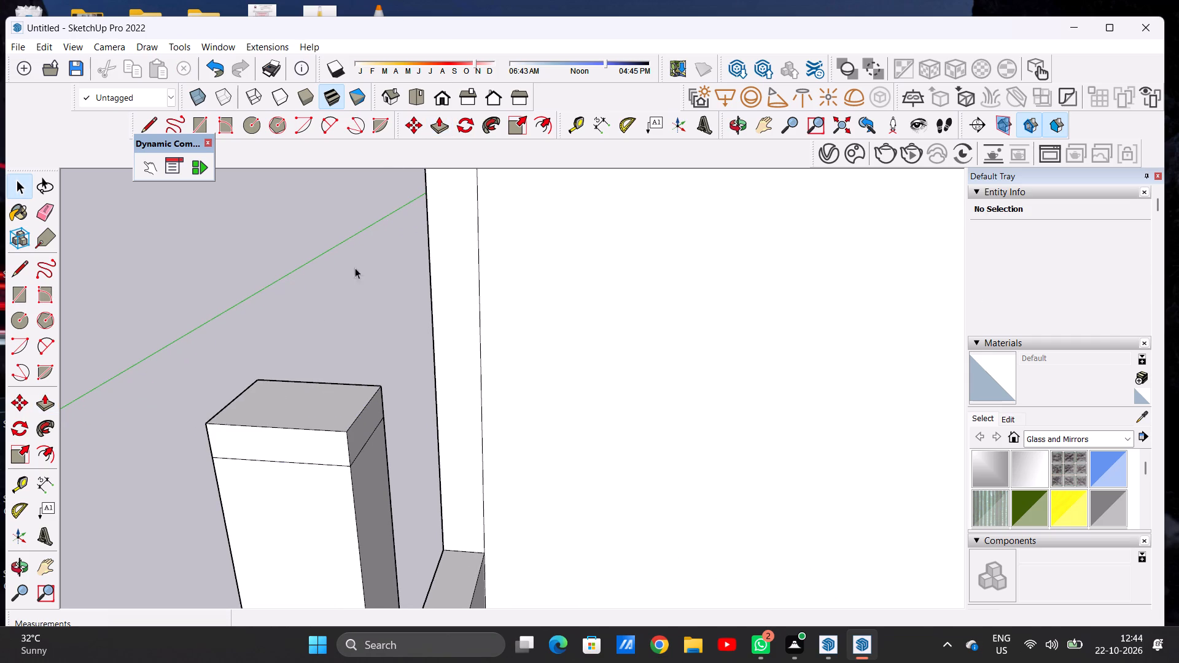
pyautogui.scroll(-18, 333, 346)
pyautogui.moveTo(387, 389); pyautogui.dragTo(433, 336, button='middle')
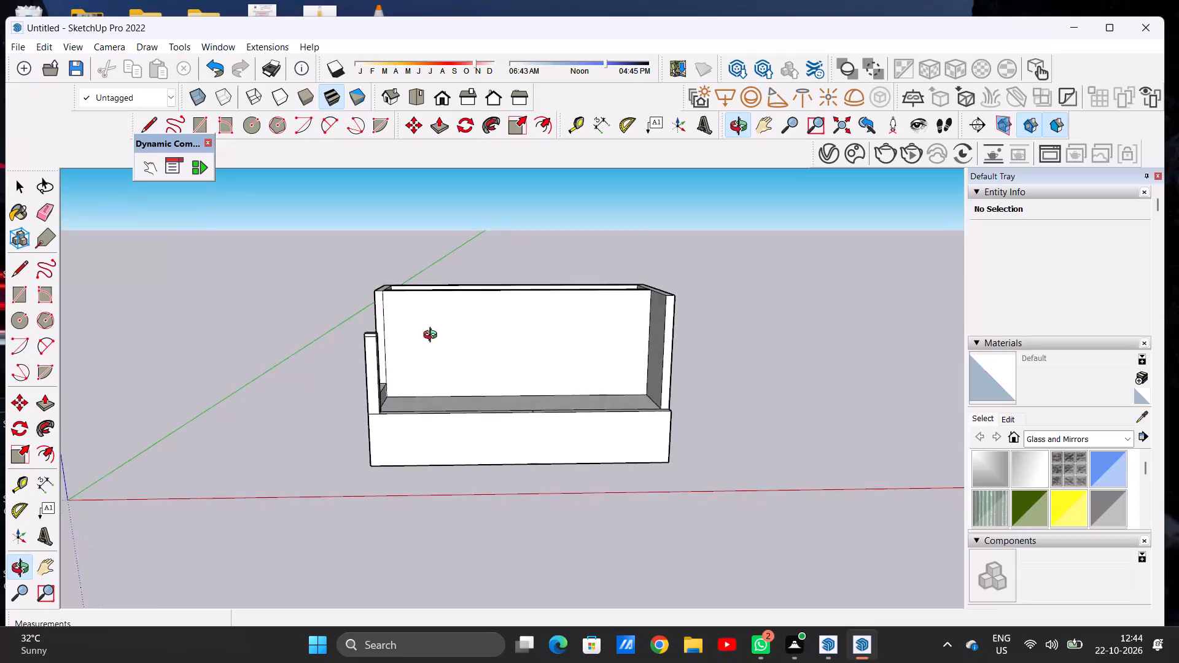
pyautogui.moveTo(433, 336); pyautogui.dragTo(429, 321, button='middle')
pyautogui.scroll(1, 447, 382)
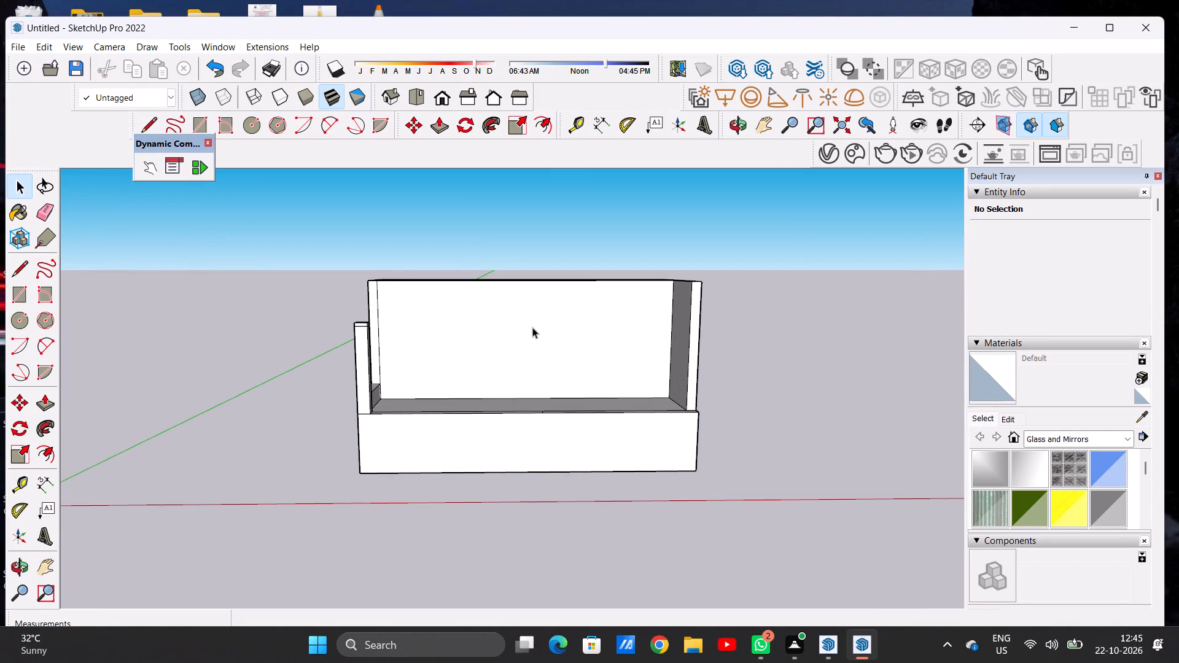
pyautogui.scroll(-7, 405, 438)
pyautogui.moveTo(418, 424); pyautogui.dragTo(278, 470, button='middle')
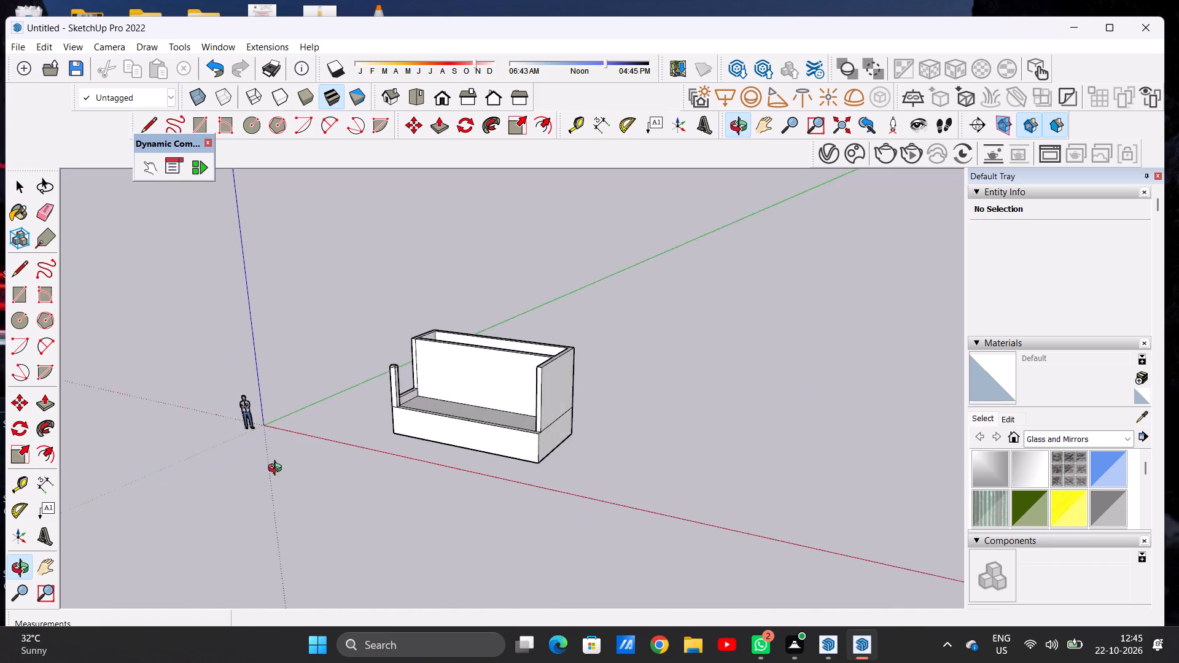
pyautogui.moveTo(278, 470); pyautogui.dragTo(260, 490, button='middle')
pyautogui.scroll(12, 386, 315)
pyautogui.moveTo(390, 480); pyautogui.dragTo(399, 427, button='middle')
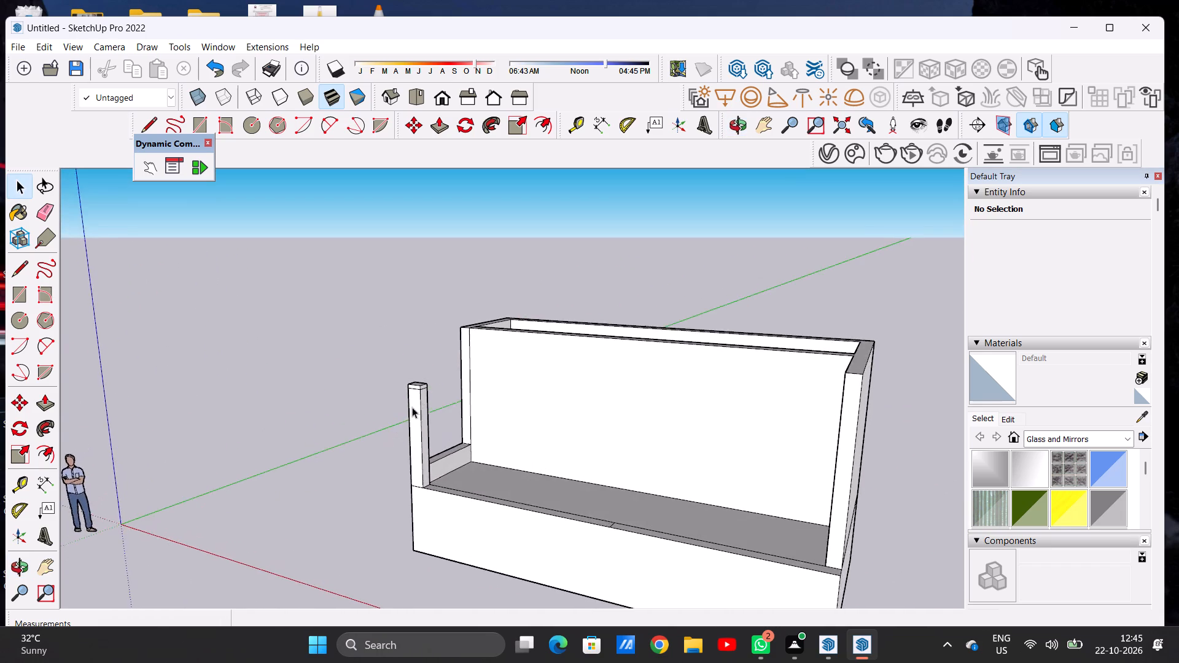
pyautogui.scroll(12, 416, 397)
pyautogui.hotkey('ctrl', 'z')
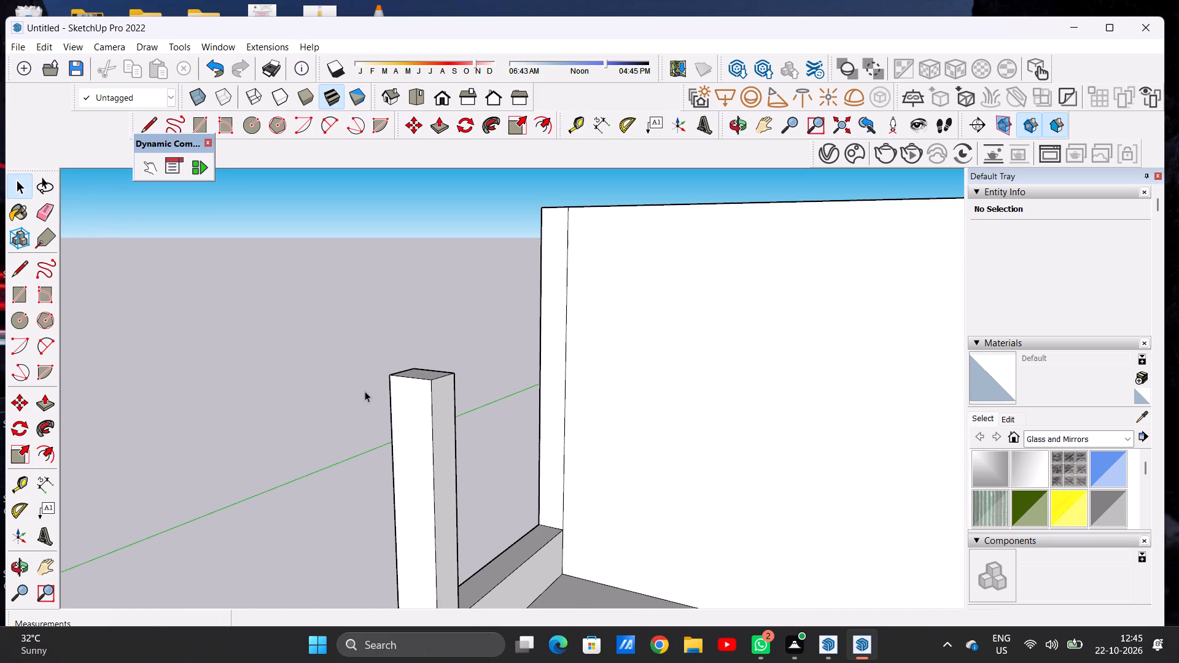
# Push/Pull the corner column's top face down by about another 5 11/16".
pyautogui.scroll(3, 444, 373)
pyautogui.press('p')
pyautogui.scroll(1, 438, 371)
pyautogui.scroll(-1, 438, 371)
pyautogui.scroll(3, 438, 371)
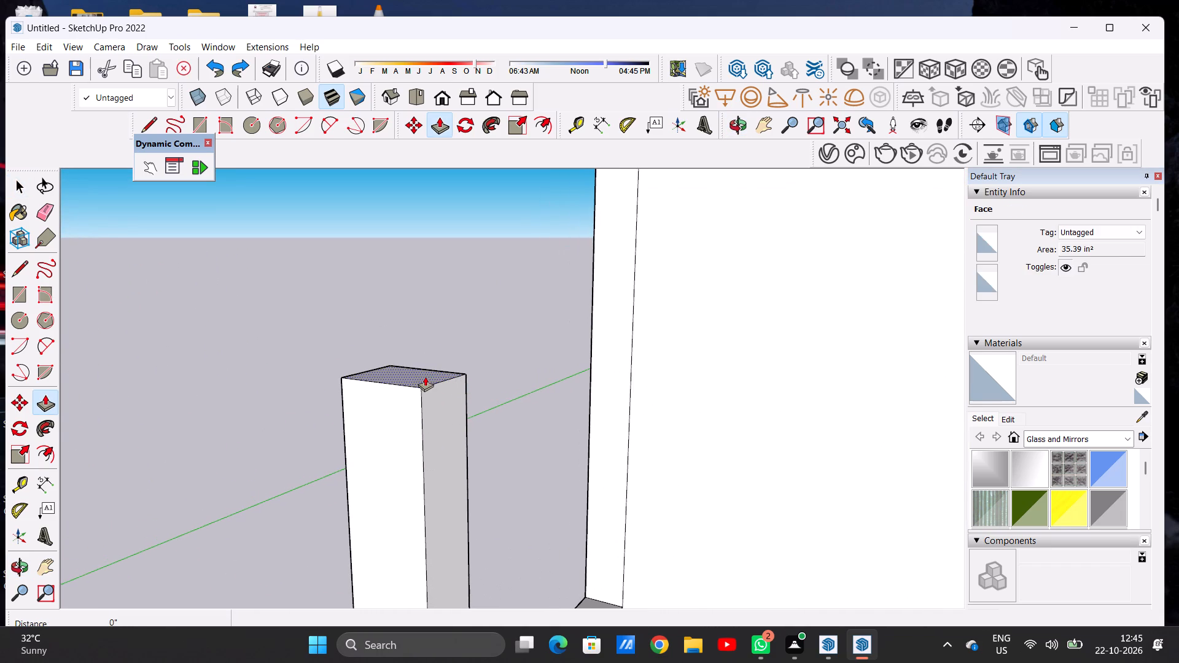
pyautogui.click(425, 376)
pyautogui.click(421, 423)
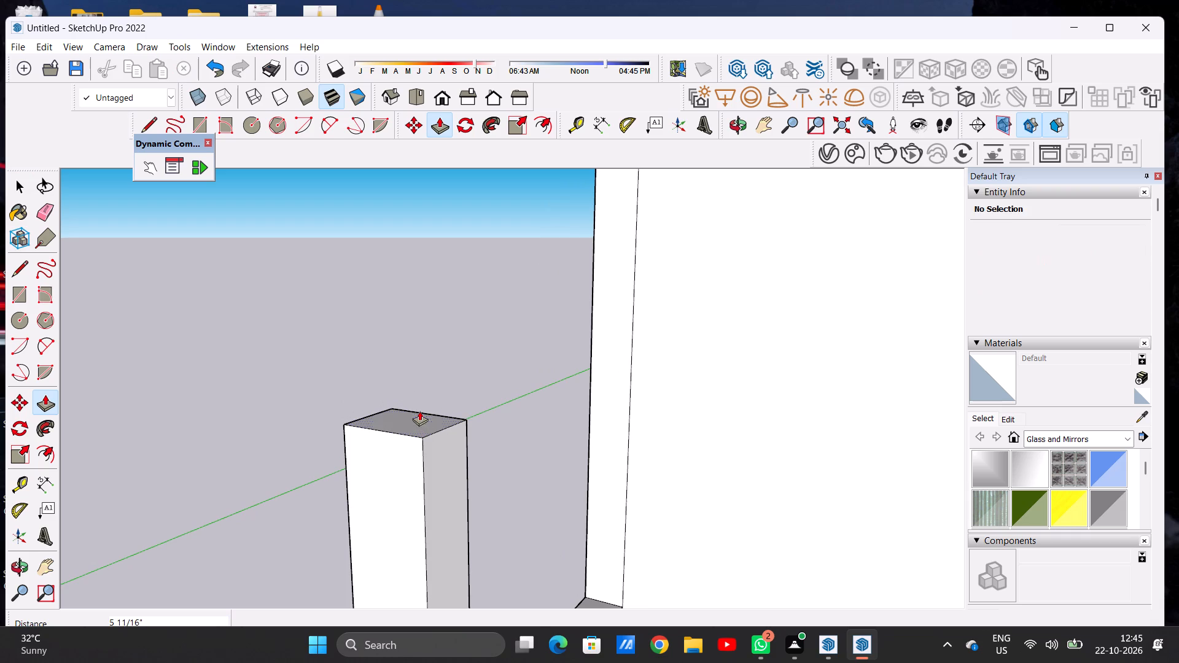
# Raise a separate thin band about 1 3/8" high on top of the corner column.
pyautogui.click(421, 422)
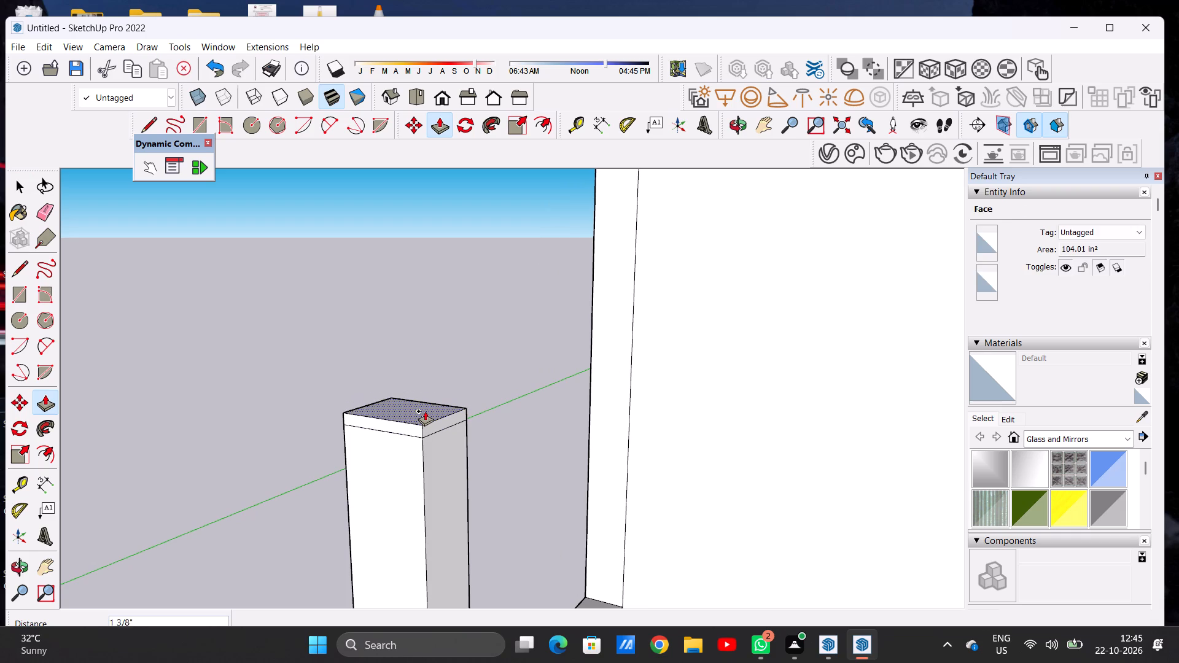
pyautogui.click(426, 407)
# Pull the thin band's inner, front and outer left sides outward about 11/16", 1/2" and 9/16" to overhang the column.
pyautogui.press('p')
pyautogui.scroll(7, 429, 422)
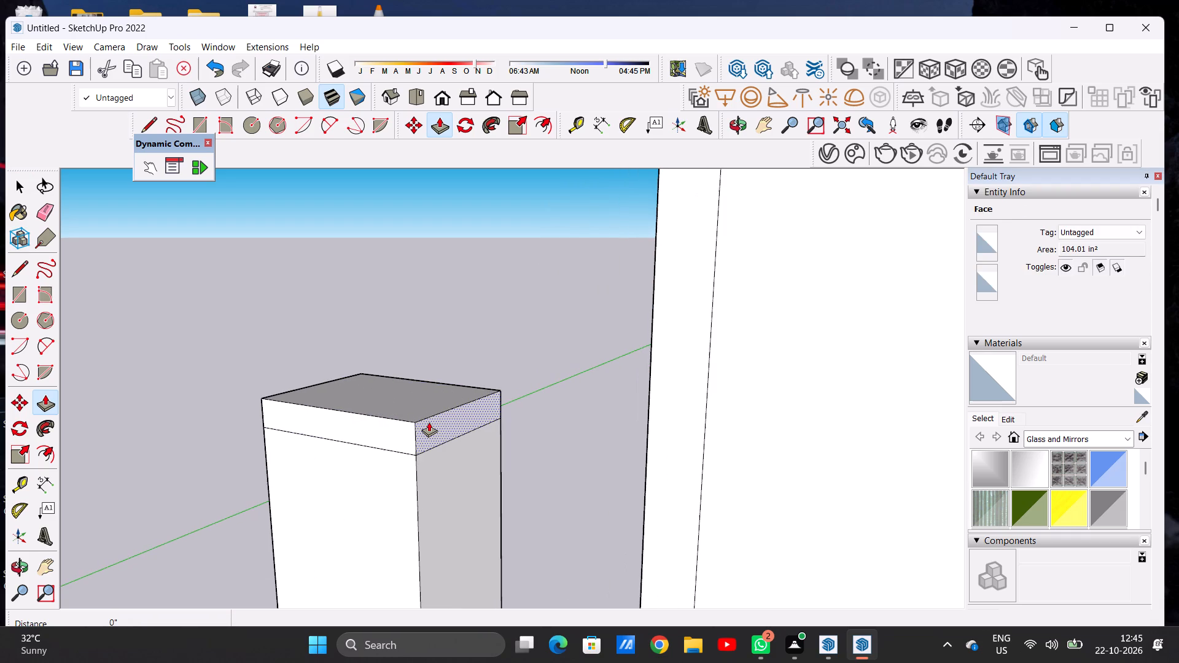
pyautogui.click(429, 422)
pyautogui.click(438, 426)
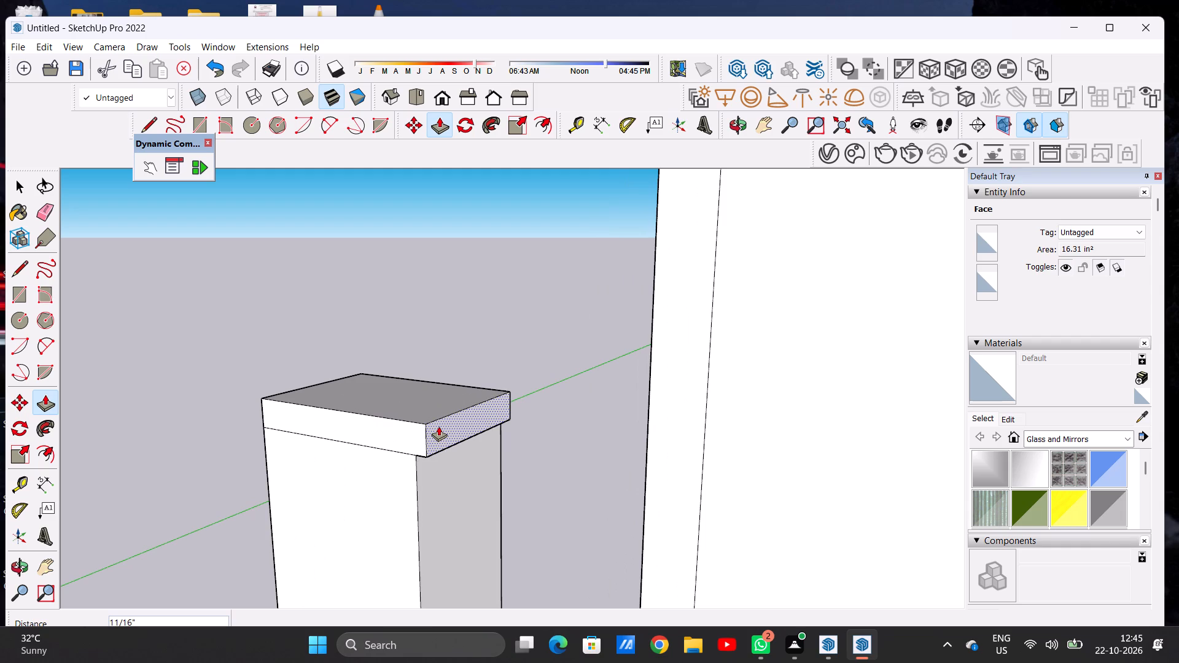
pyautogui.click(404, 438)
pyautogui.click(399, 443)
pyautogui.scroll(-6, 419, 384)
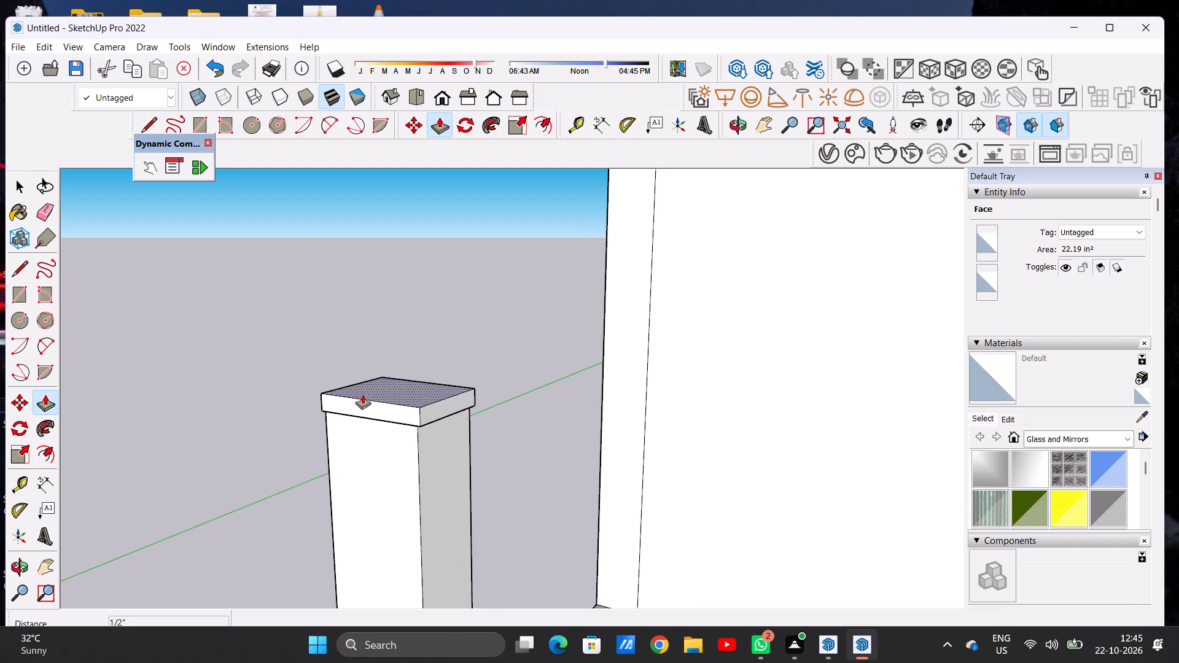
pyautogui.moveTo(360, 398); pyautogui.dragTo(594, 350, button='middle')
pyautogui.scroll(7, 319, 411)
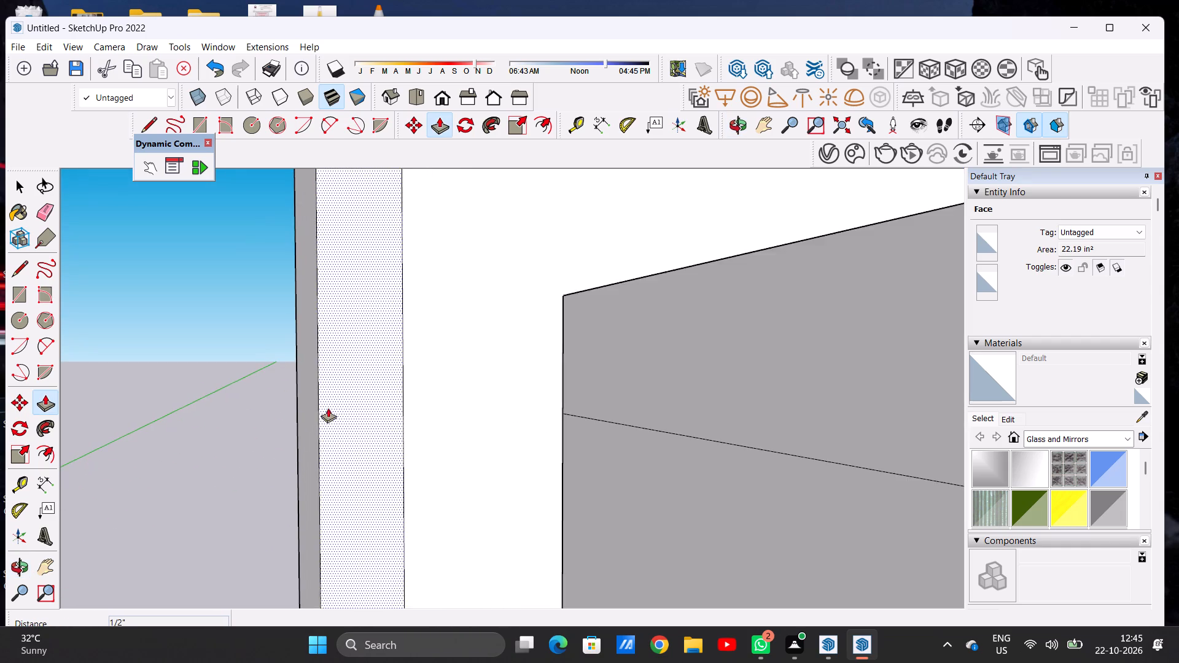
pyautogui.scroll(-6, 330, 406)
pyautogui.moveTo(433, 398); pyautogui.dragTo(518, 430, button='middle')
pyautogui.scroll(6, 440, 436)
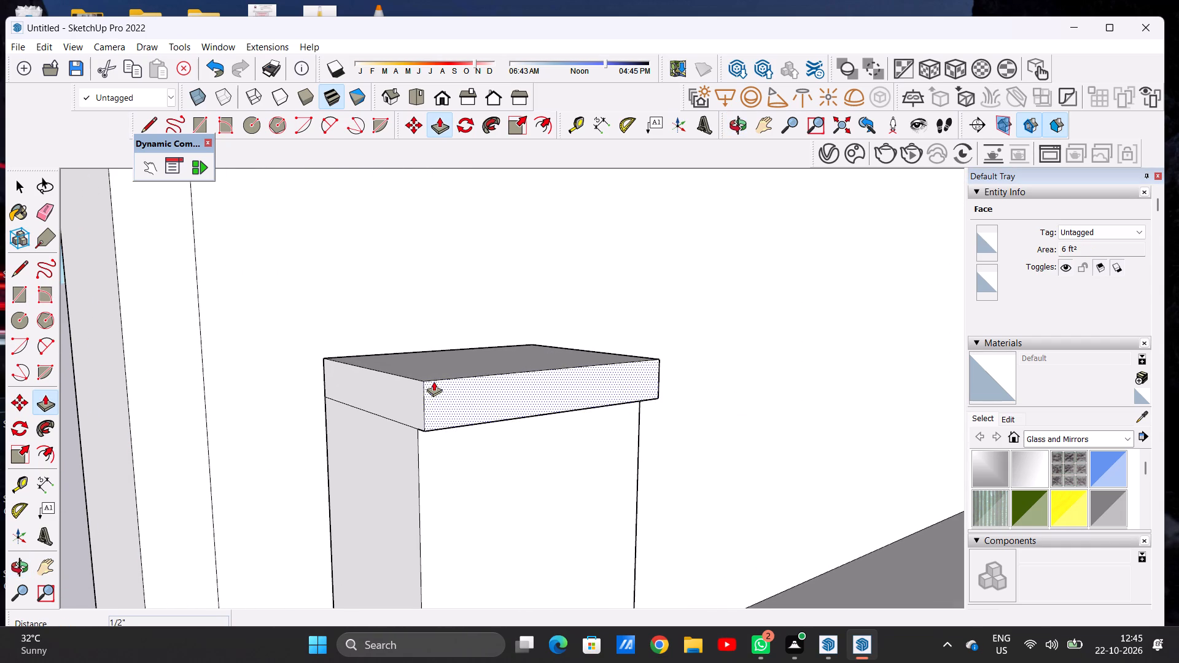
pyautogui.click(416, 392)
pyautogui.click(401, 403)
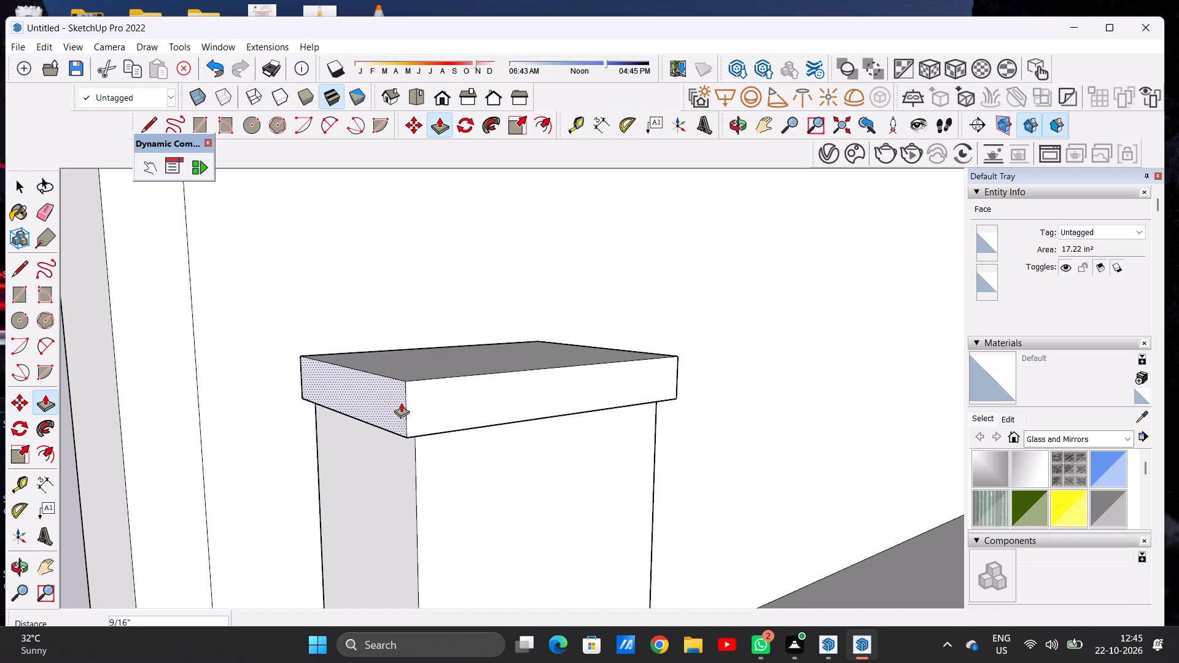
# Push/Pull the overhanging band's top face up about 3' 7 3/8", level with the top corner of the tall left wall.
pyautogui.scroll(-20, 319, 432)
pyautogui.scroll(-2, 319, 432)
pyautogui.moveTo(387, 416); pyautogui.dragTo(289, 433, button='middle')
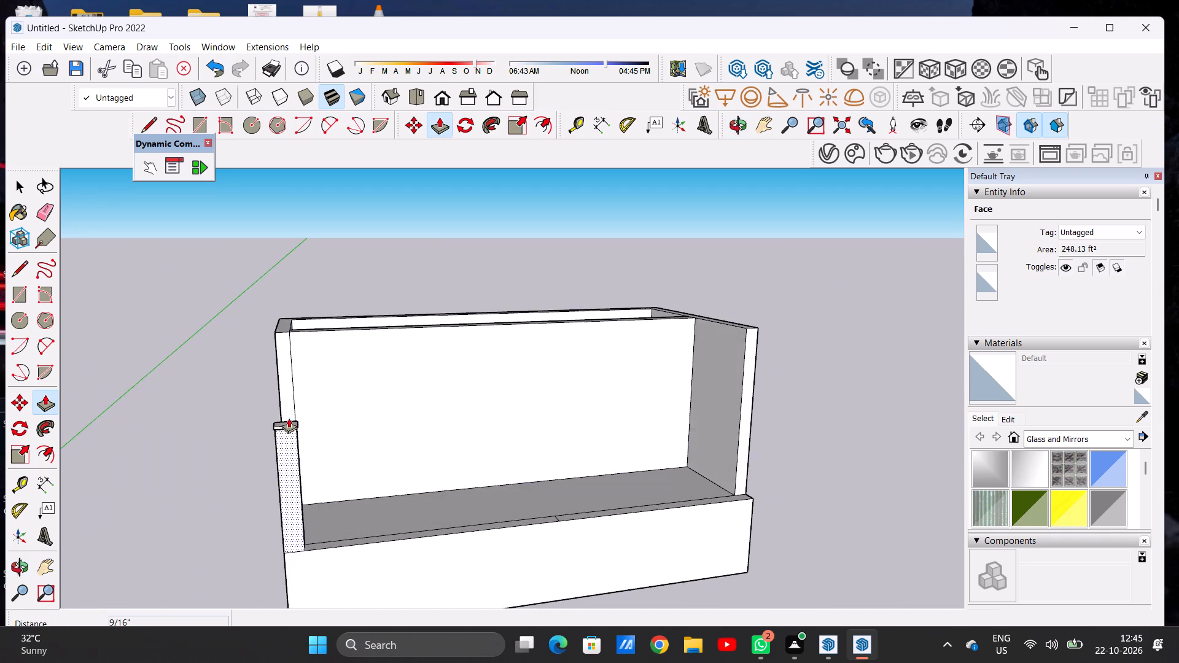
pyautogui.scroll(7, 289, 418)
pyautogui.moveTo(289, 417); pyautogui.dragTo(171, 473, button='middle')
pyautogui.scroll(4, 193, 445)
pyautogui.scroll(-1, 198, 442)
pyautogui.scroll(1, 198, 442)
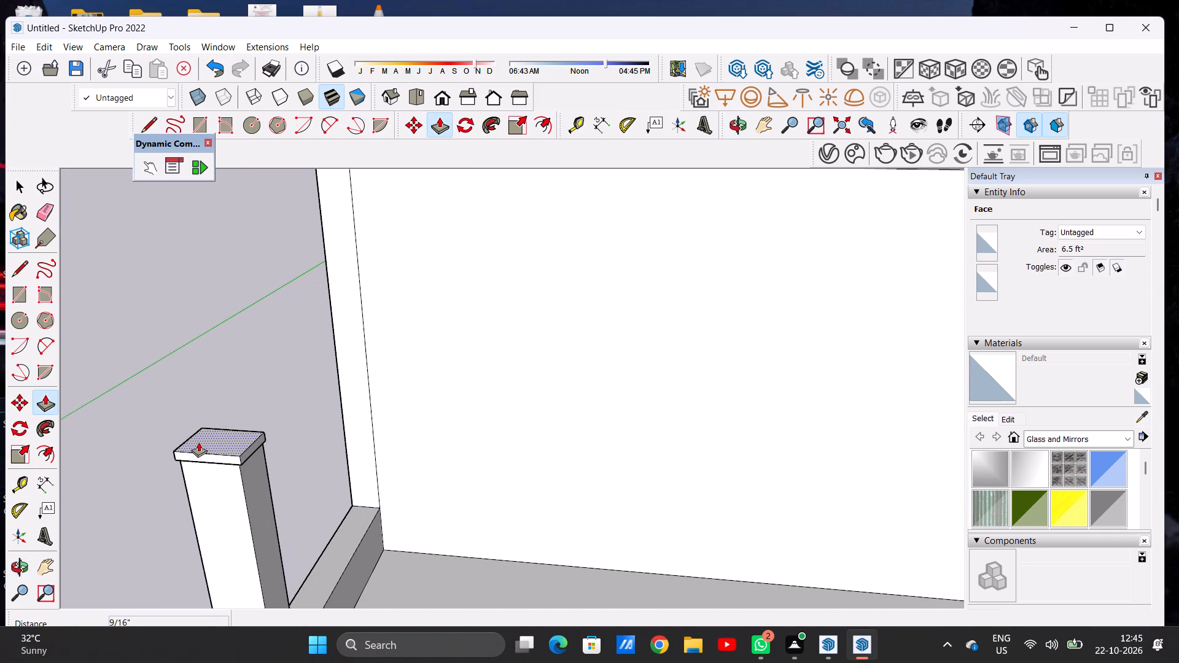
pyautogui.click(217, 433)
pyautogui.scroll(-16, 235, 326)
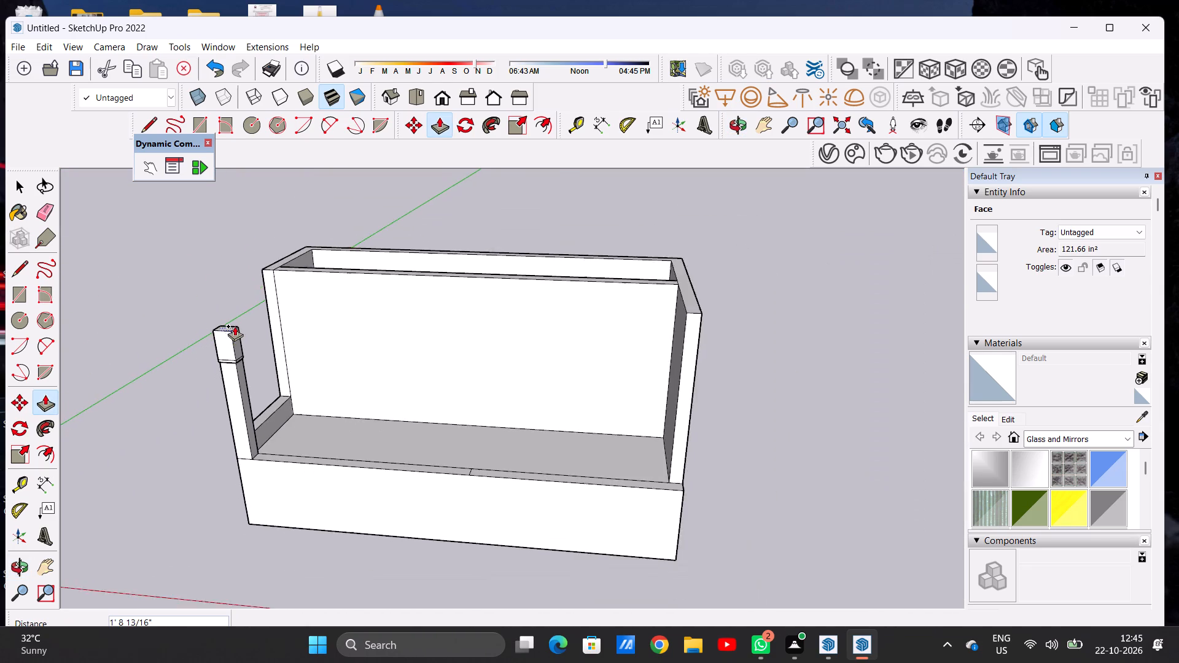
pyautogui.scroll(11, 259, 282)
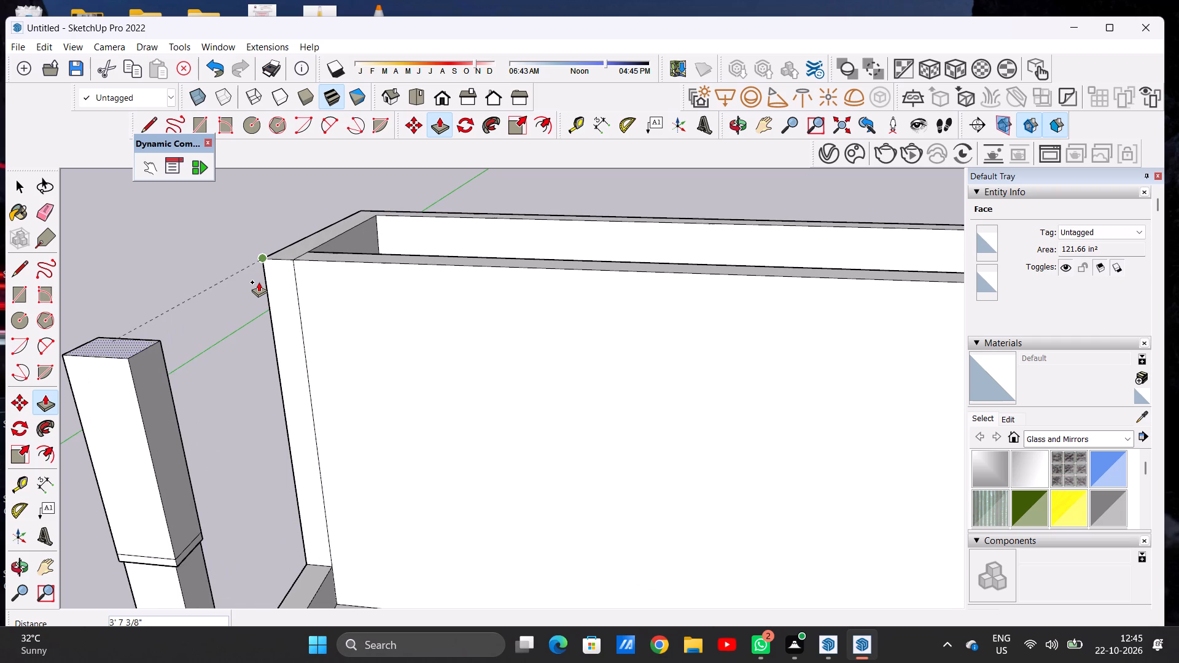
pyautogui.click(261, 262)
pyautogui.press('space')
pyautogui.scroll(-9, 270, 379)
pyautogui.scroll(1, 408, 357)
pyautogui.scroll(-5, 408, 357)
pyautogui.moveTo(346, 419); pyautogui.dragTo(433, 353, button='middle')
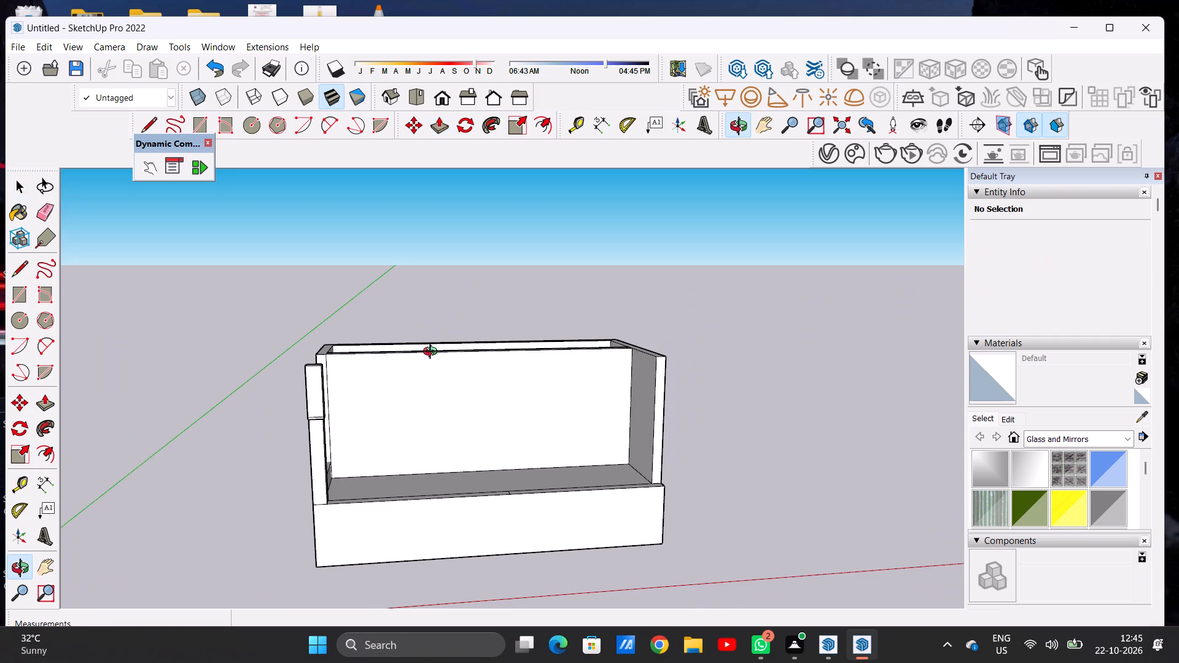
# Push/Pull the corner column's upper part inward about 11/16" on its inner side, leaving the thin band projecting.
pyautogui.moveTo(433, 353); pyautogui.dragTo(412, 360, button='middle')
pyautogui.scroll(-3, 372, 441)
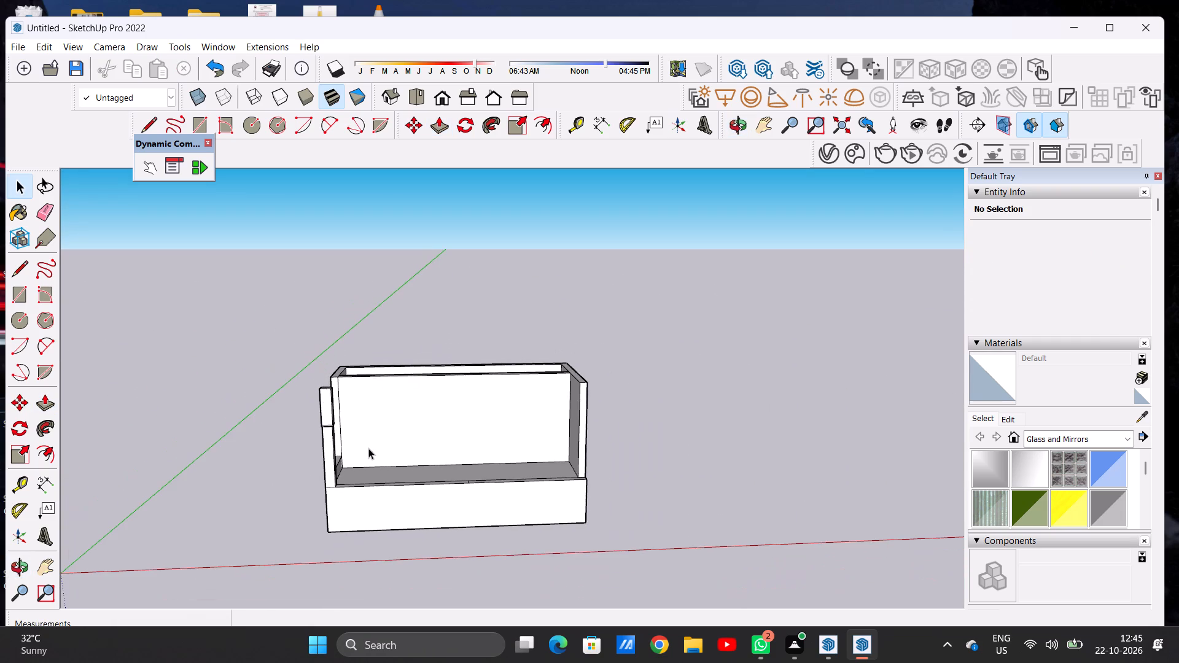
pyautogui.scroll(20, 330, 421)
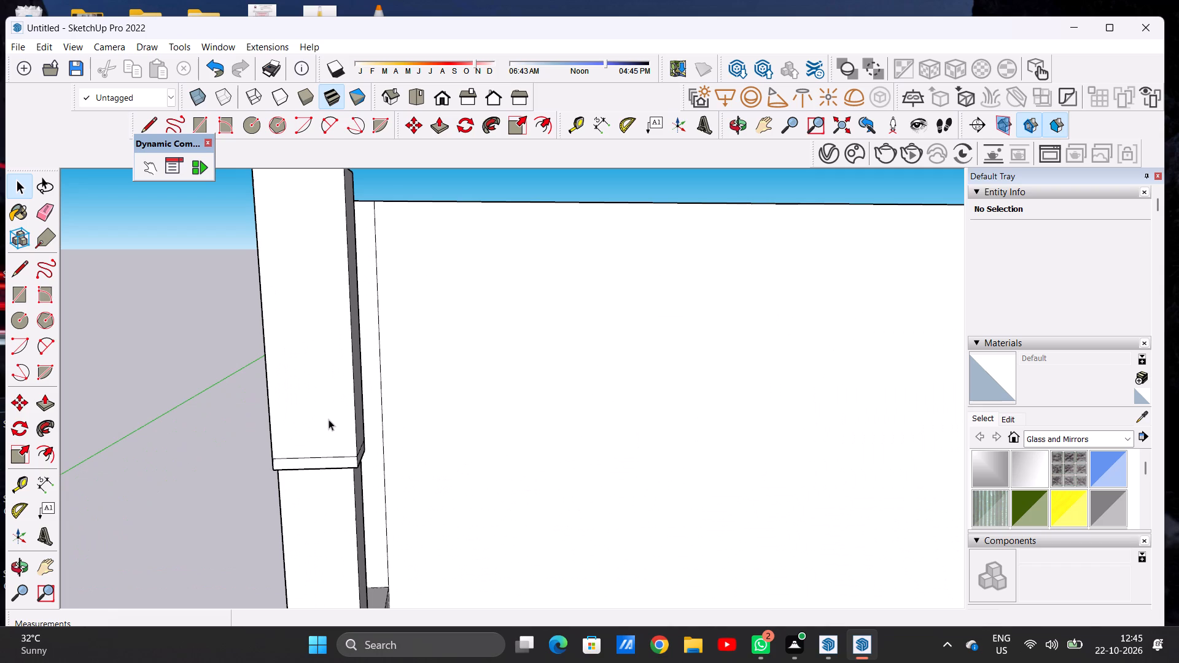
pyautogui.scroll(-4, 319, 476)
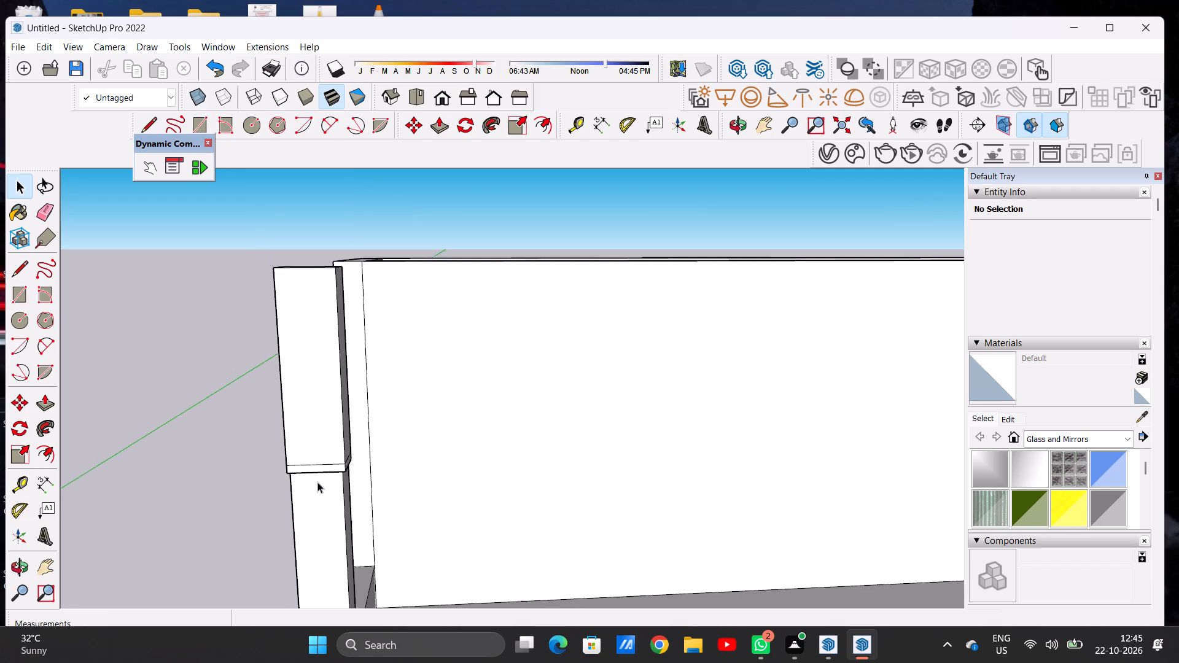
pyautogui.scroll(-1, 317, 482)
pyautogui.moveTo(372, 415); pyautogui.dragTo(196, 458, button='middle')
pyautogui.scroll(4, 298, 342)
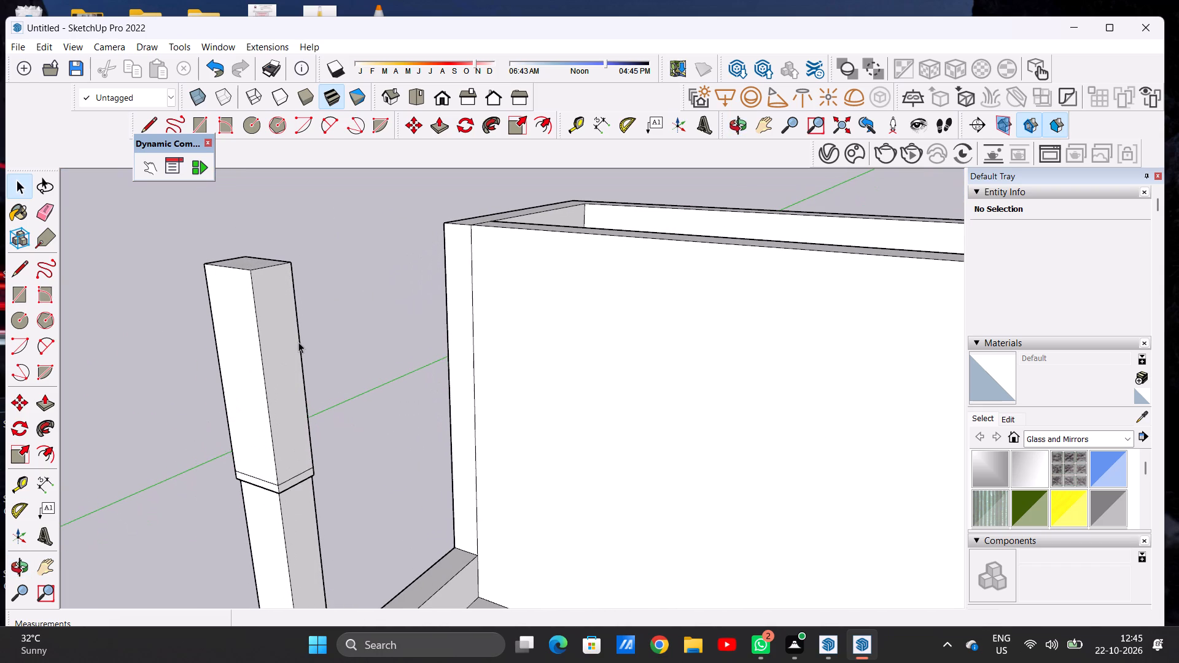
pyautogui.press('p')
pyautogui.click(276, 370)
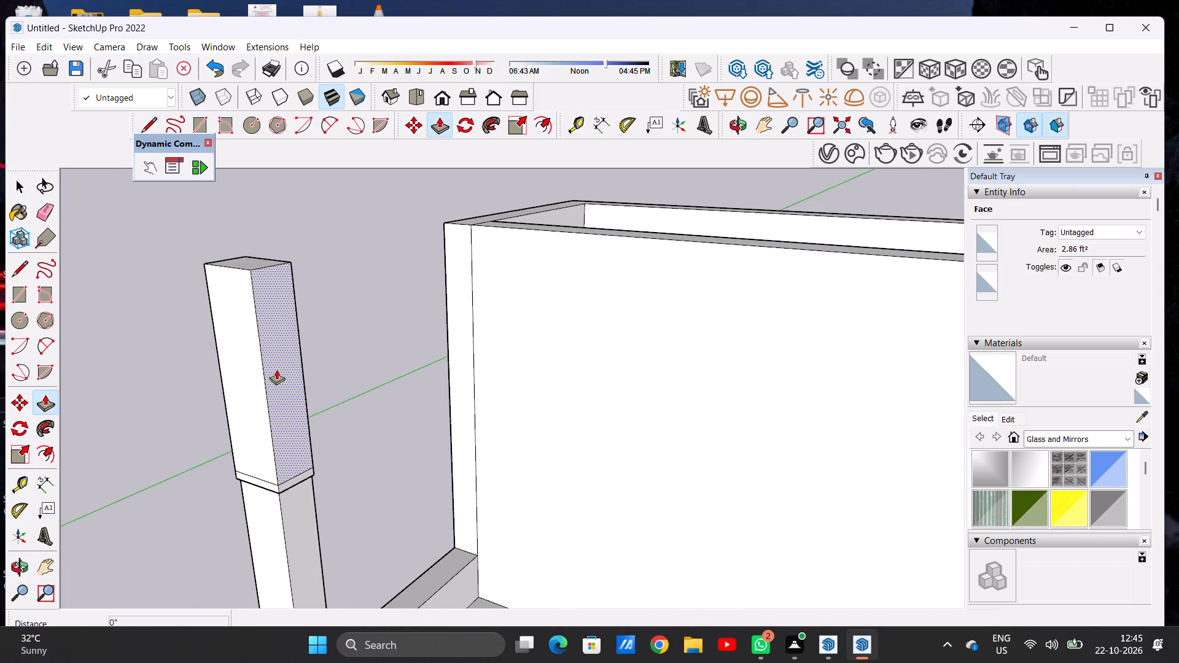
pyautogui.click(277, 505)
# Push/Pull the column's upper part inward about 9/16" on its outer left side and 1/2" on its front, leaving the thin band projecting.
pyautogui.scroll(-4, 271, 496)
pyautogui.moveTo(260, 451); pyautogui.dragTo(418, 423, button='middle')
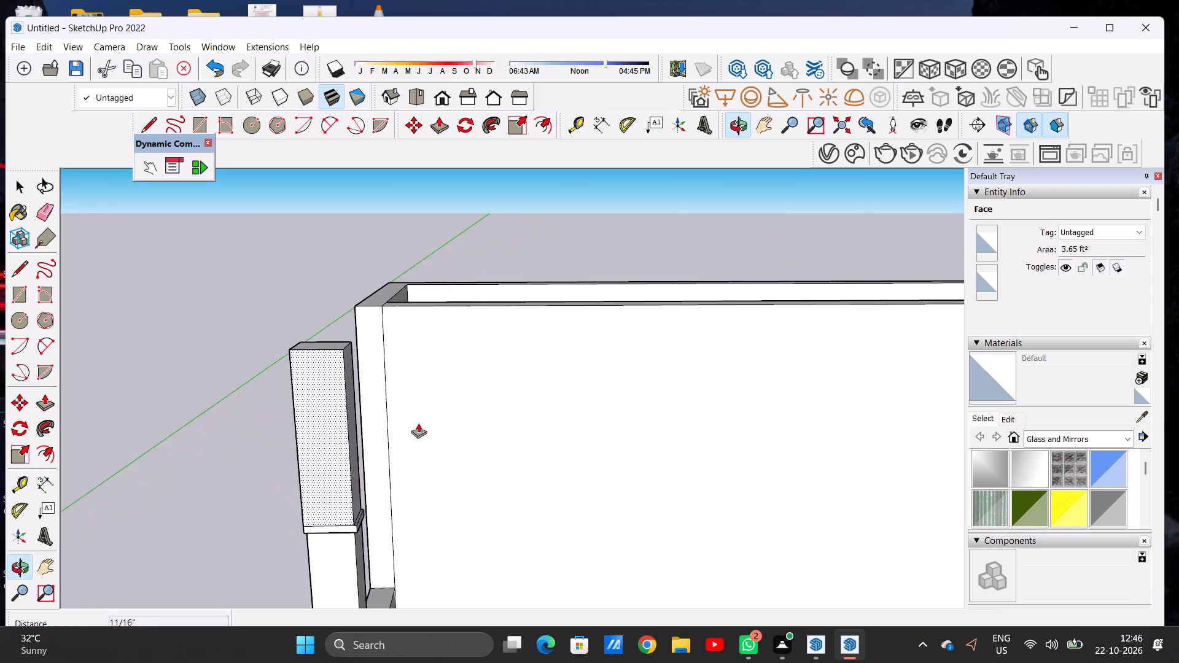
pyautogui.scroll(-3, 418, 433)
pyautogui.moveTo(327, 488); pyautogui.dragTo(482, 487, button='middle')
pyautogui.middleClick(490, 471)
pyautogui.scroll(7, 341, 662)
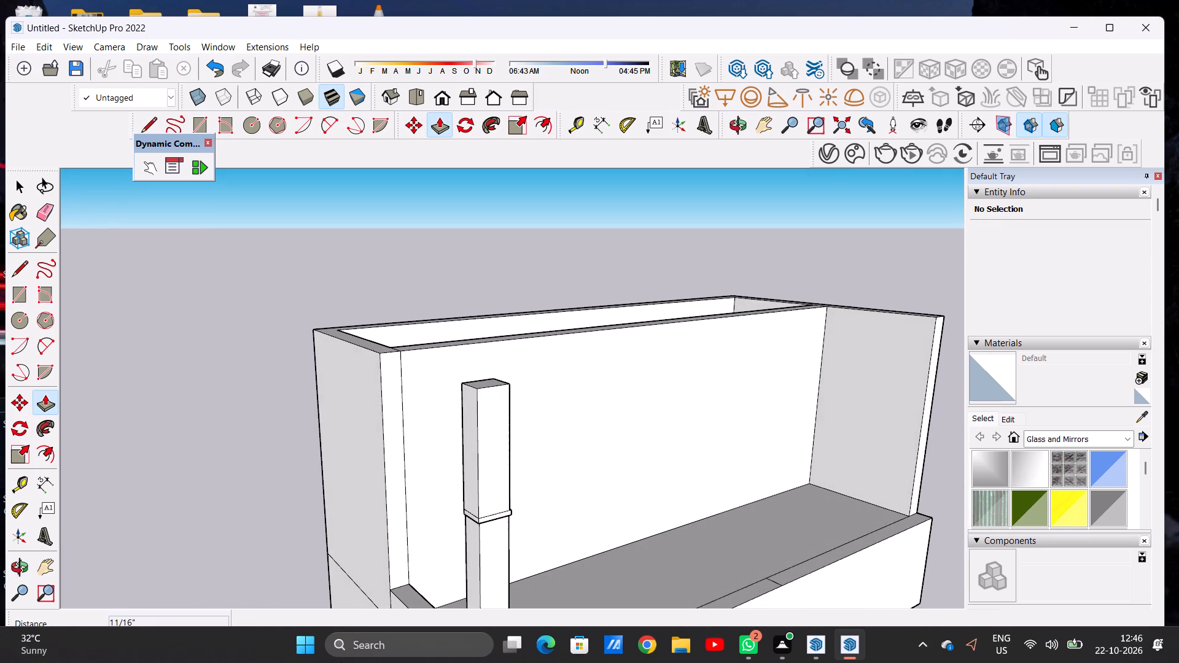
pyautogui.scroll(-8, 421, 484)
pyautogui.scroll(14, 441, 500)
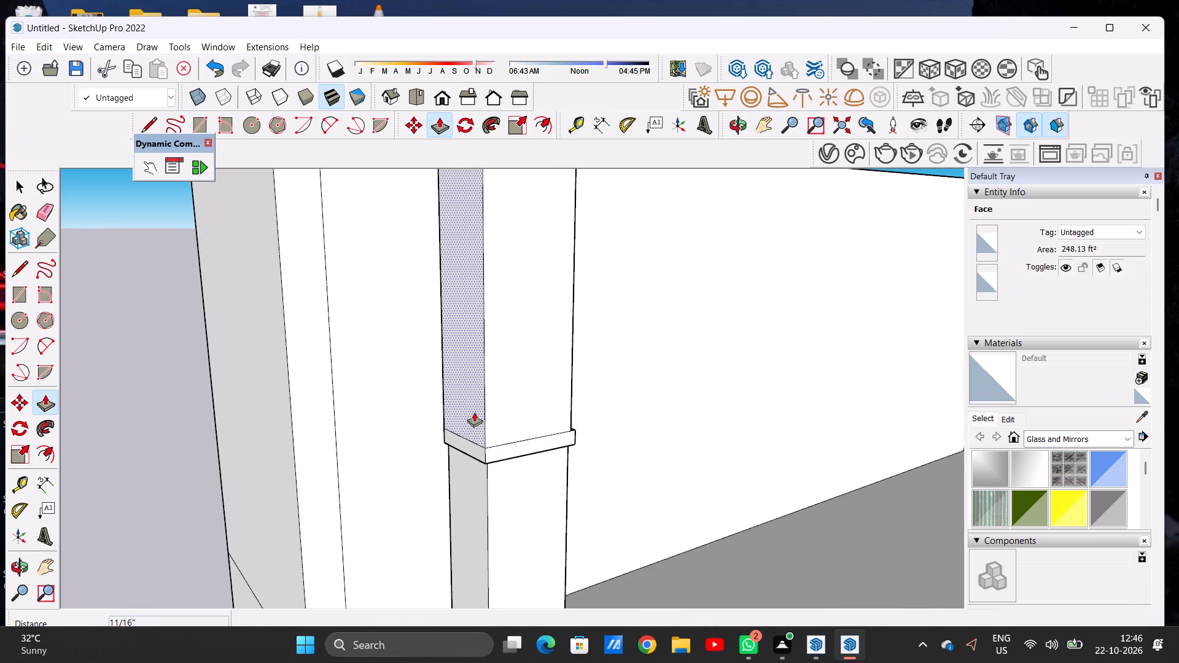
pyautogui.click(474, 412)
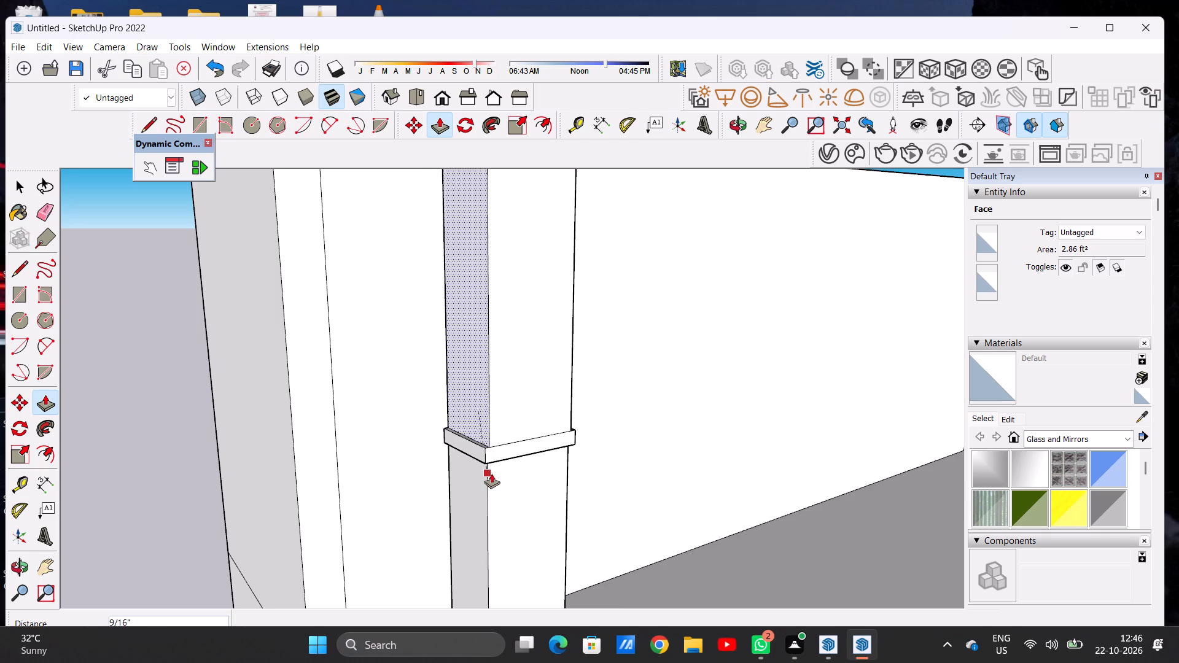
pyautogui.click(491, 474)
pyautogui.click(500, 422)
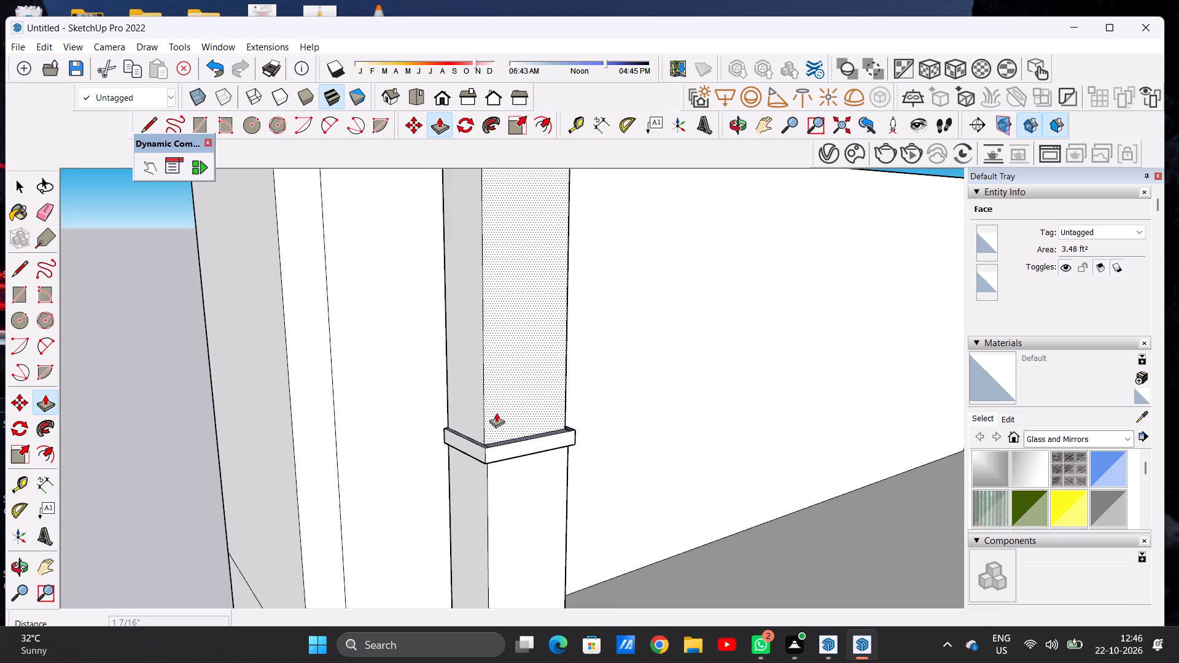
pyautogui.click(491, 474)
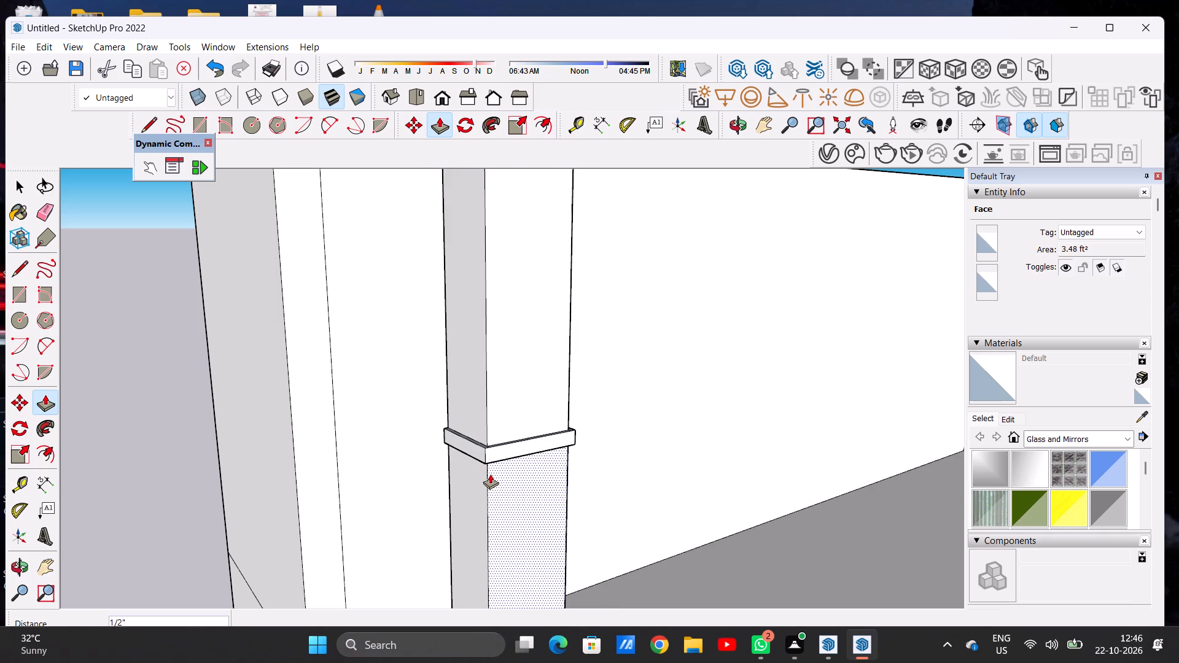
pyautogui.press('space')
# Examine the corner column and surrounding walls from the front and left side.
pyautogui.scroll(-18, 383, 477)
pyautogui.moveTo(445, 435); pyautogui.dragTo(407, 440, button='middle')
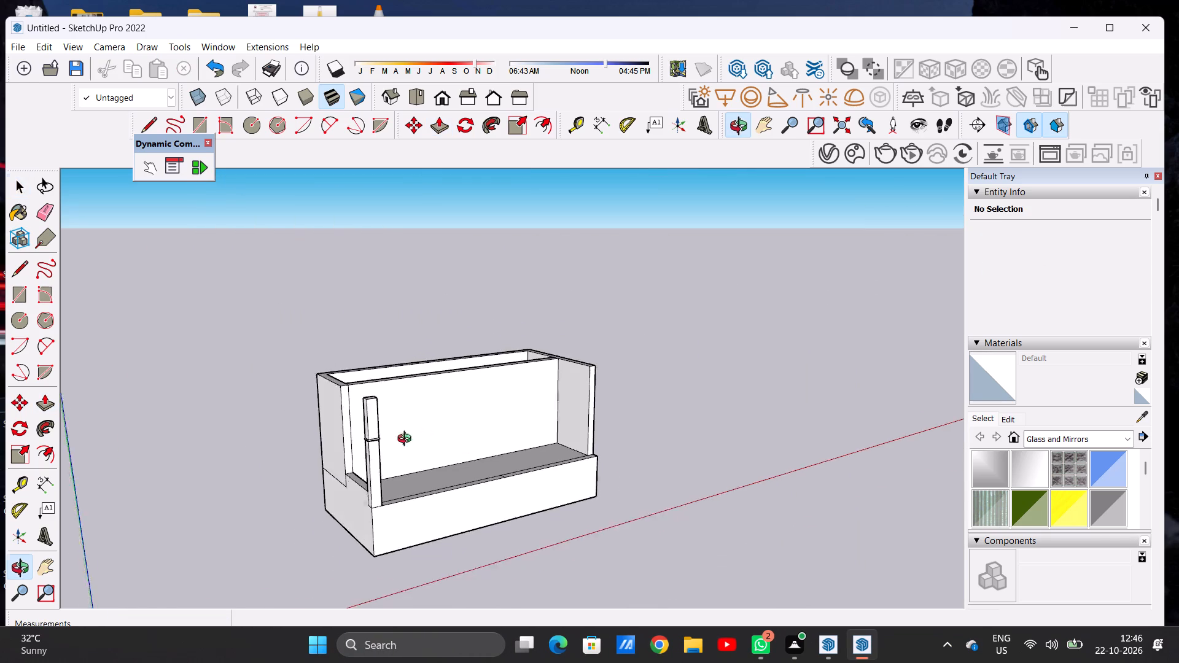
pyautogui.moveTo(407, 440); pyautogui.dragTo(306, 401, button='middle')
pyautogui.scroll(-2, 389, 420)
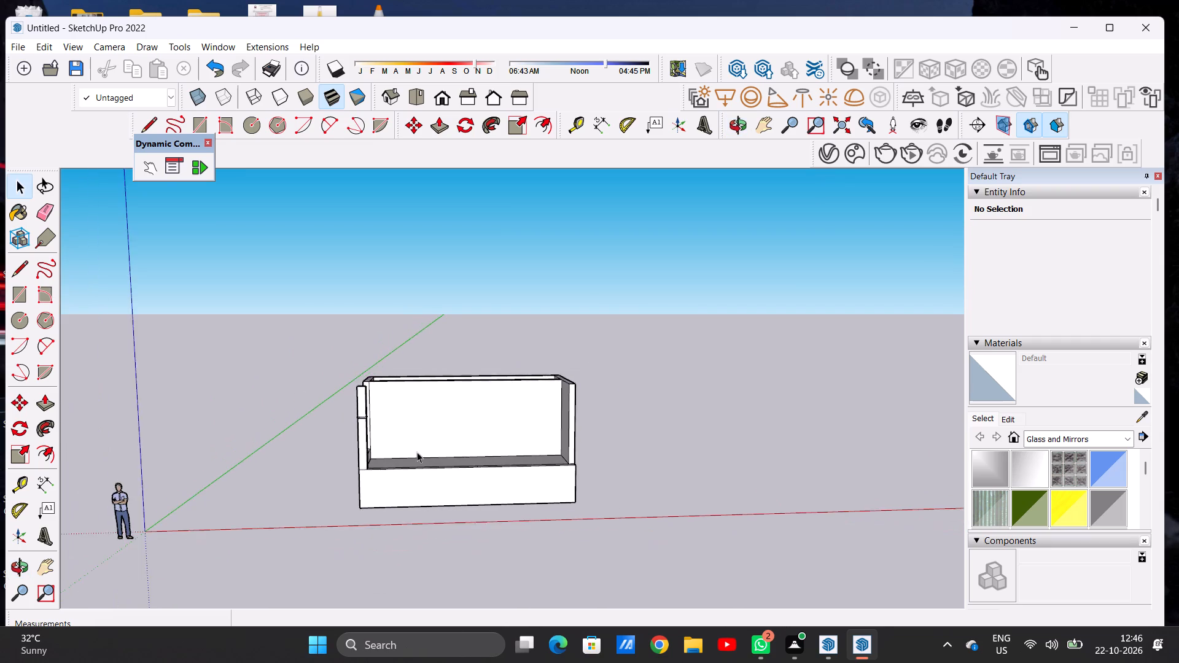
pyautogui.scroll(5, 418, 471)
pyautogui.moveTo(376, 417); pyautogui.dragTo(607, 417, button='middle')
pyautogui.moveTo(394, 435); pyautogui.dragTo(447, 442, button='middle')
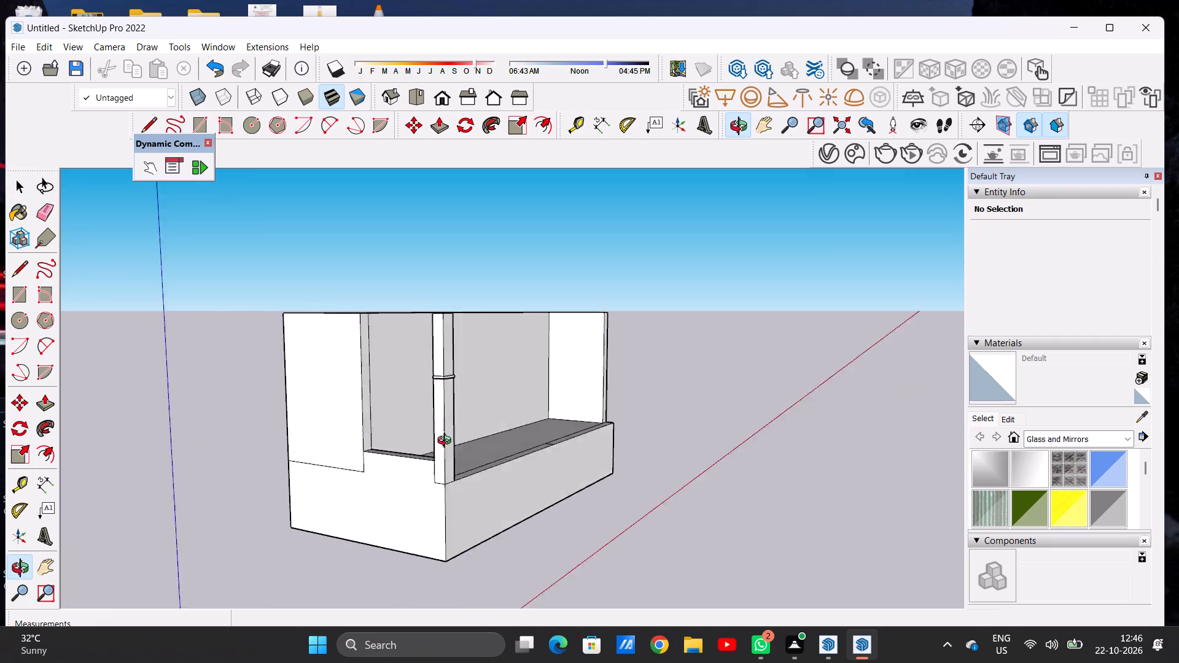
pyautogui.moveTo(447, 442); pyautogui.dragTo(657, 446, button='middle')
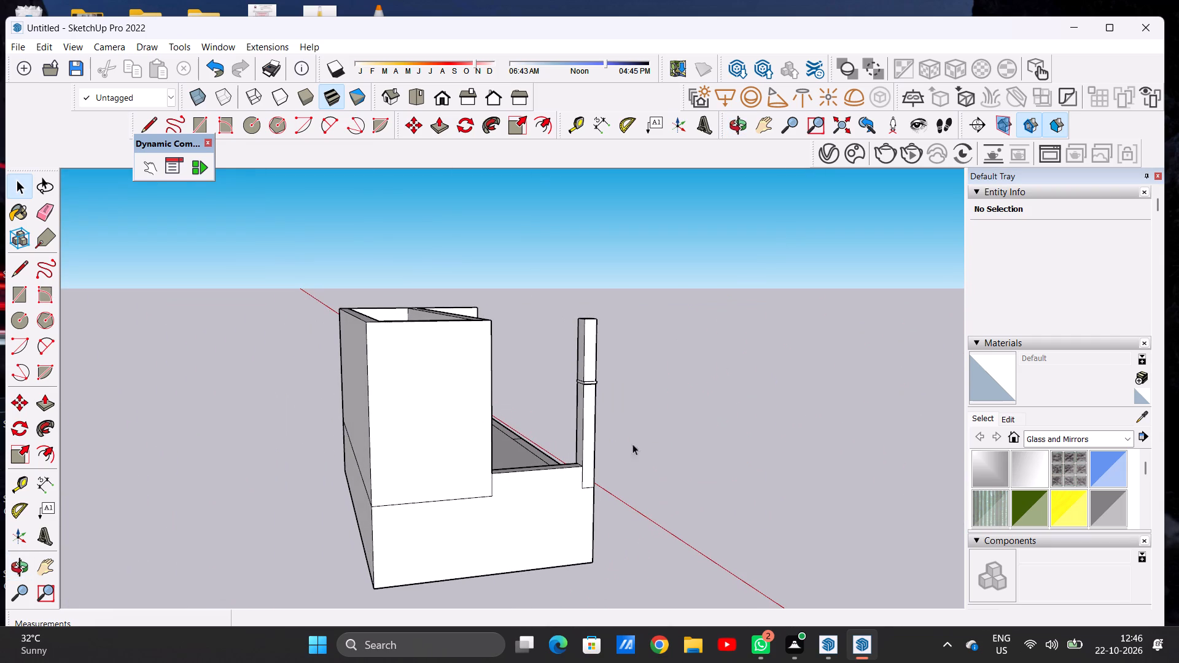
pyautogui.moveTo(565, 428); pyautogui.dragTo(195, 416, button='middle')
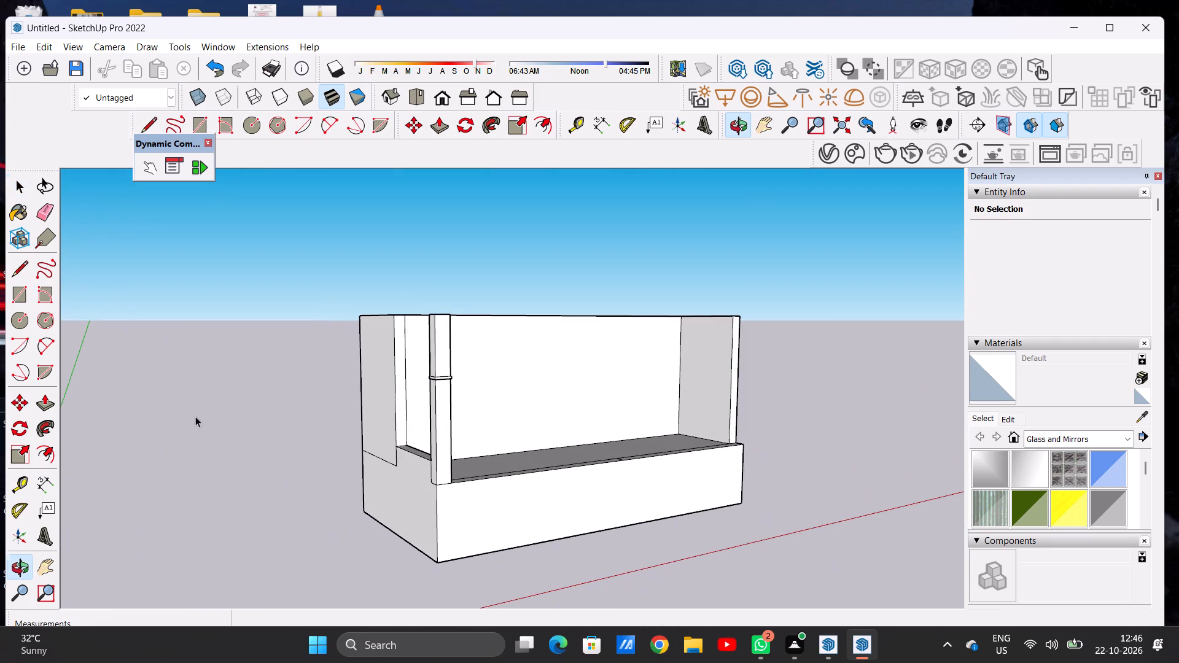
# Draw a circle of about 1 3/4" radius on the corner column's rear face, below the thin band.
pyautogui.scroll(4, 433, 389)
pyautogui.moveTo(416, 403); pyautogui.dragTo(754, 416, button='middle')
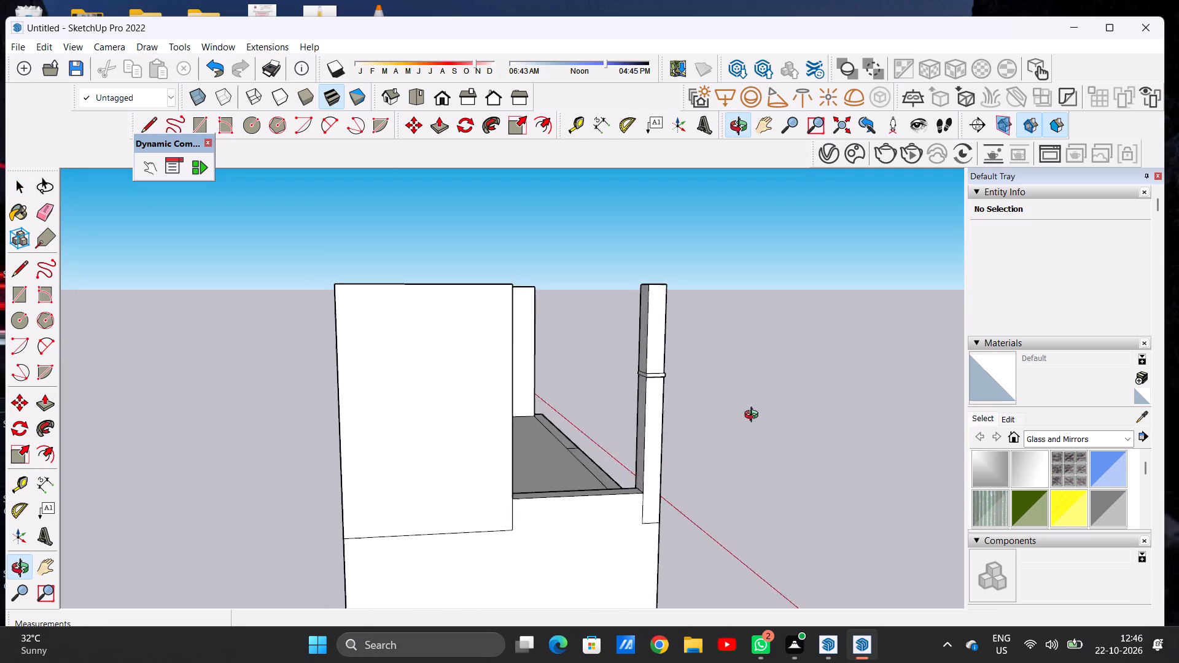
pyautogui.moveTo(754, 416); pyautogui.dragTo(797, 410, button='middle')
pyautogui.scroll(1, 676, 432)
pyautogui.scroll(-1, 672, 428)
pyautogui.scroll(6, 672, 428)
pyautogui.moveTo(613, 421); pyautogui.dragTo(644, 427, button='middle')
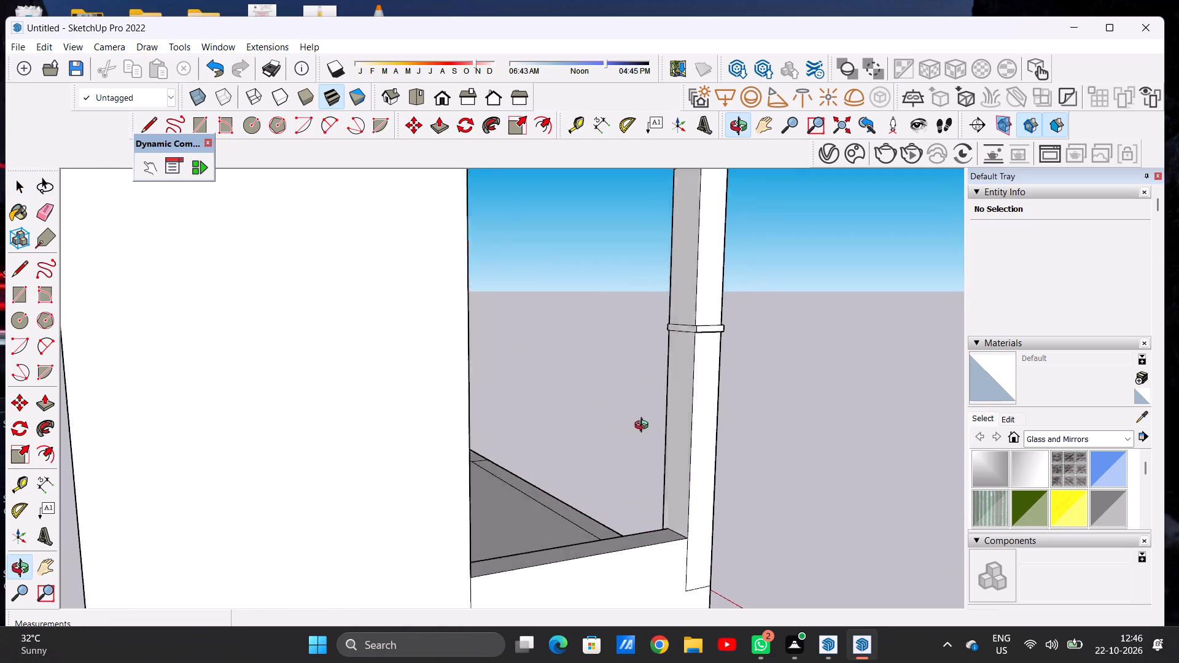
pyautogui.moveTo(644, 427); pyautogui.dragTo(716, 421, button='middle')
pyautogui.scroll(7, 739, 510)
pyautogui.scroll(-5, 730, 487)
pyautogui.press('c')
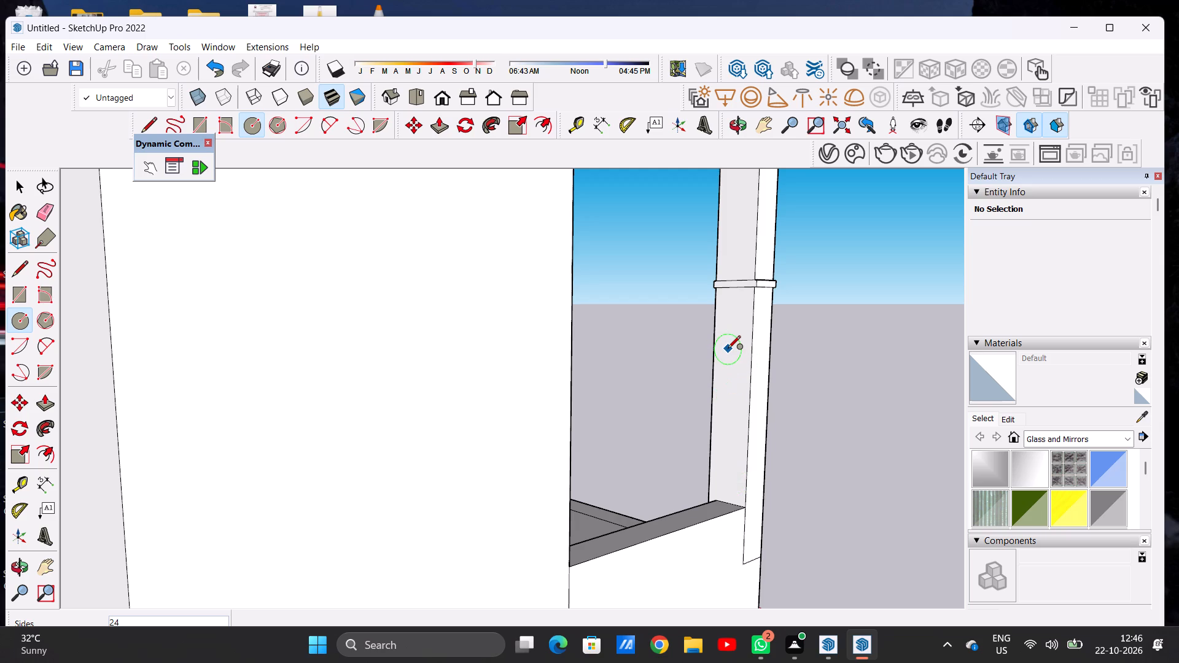
pyautogui.click(728, 369)
pyautogui.scroll(6, 734, 358)
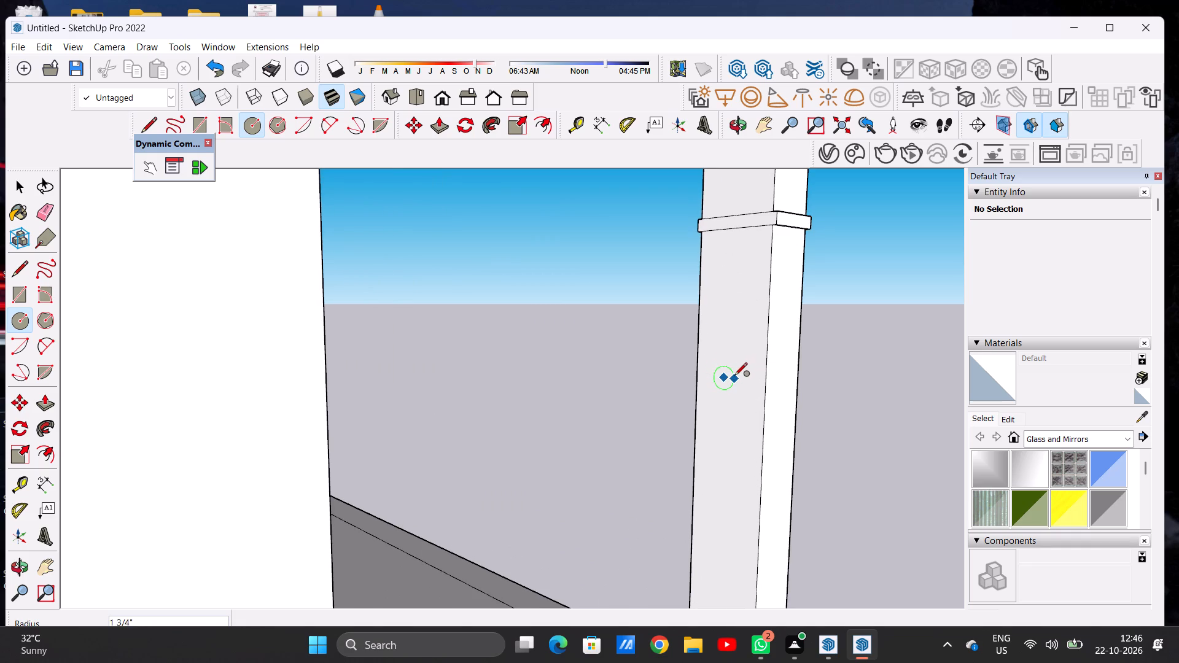
pyautogui.click(735, 374)
pyautogui.press('space')
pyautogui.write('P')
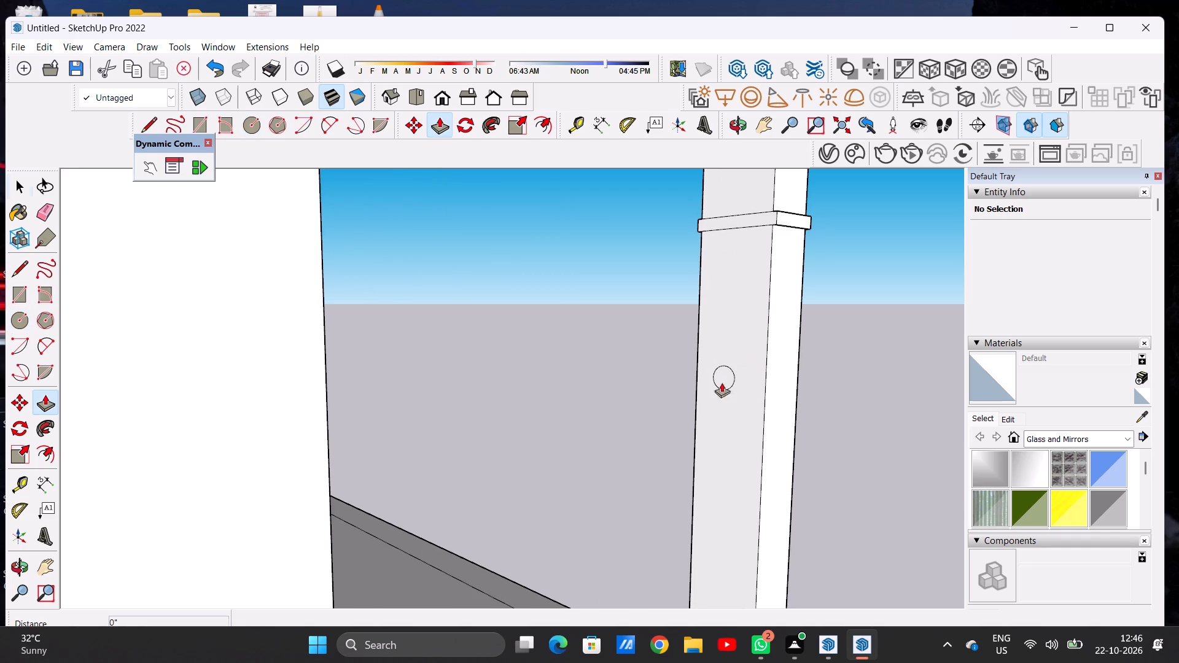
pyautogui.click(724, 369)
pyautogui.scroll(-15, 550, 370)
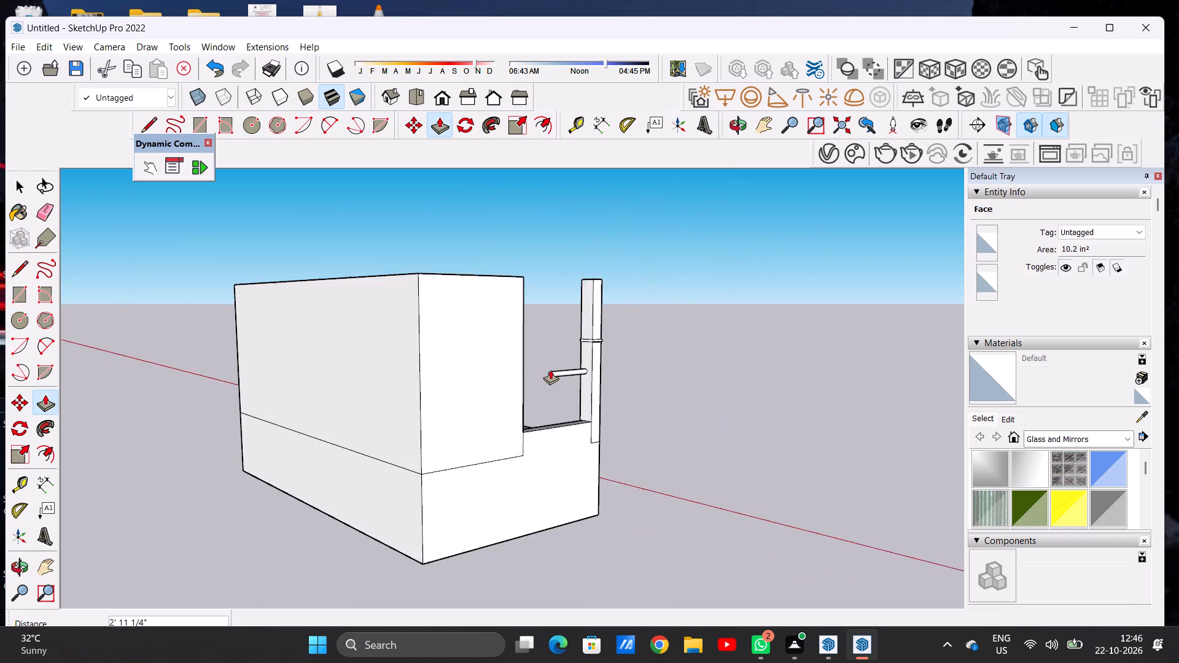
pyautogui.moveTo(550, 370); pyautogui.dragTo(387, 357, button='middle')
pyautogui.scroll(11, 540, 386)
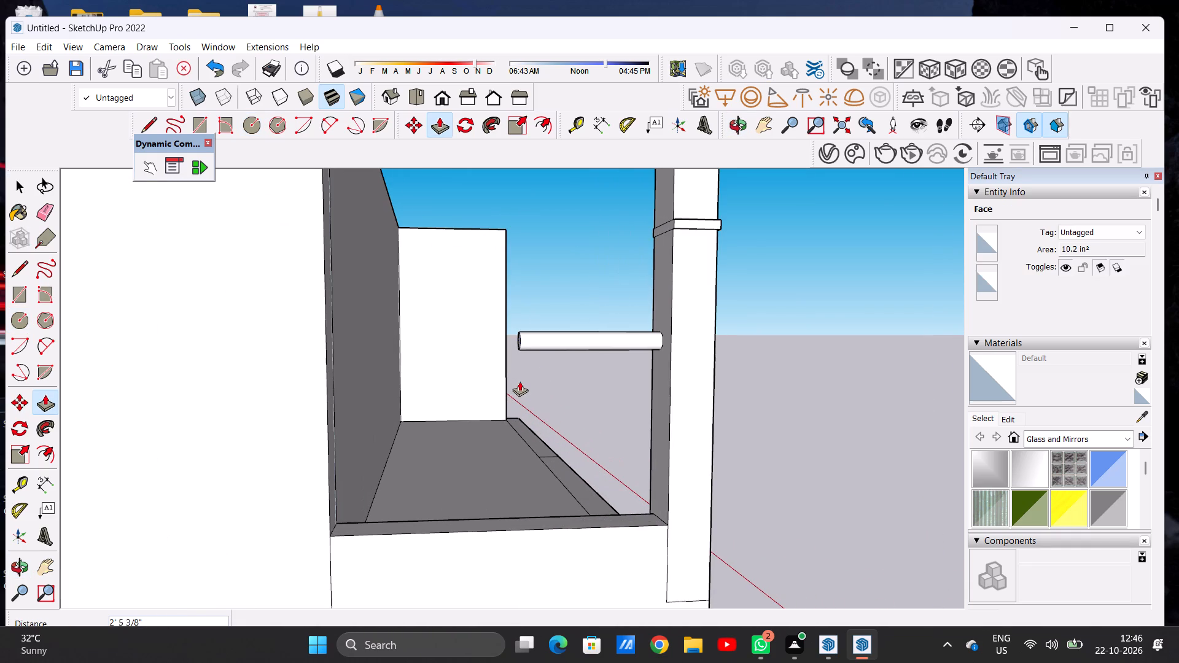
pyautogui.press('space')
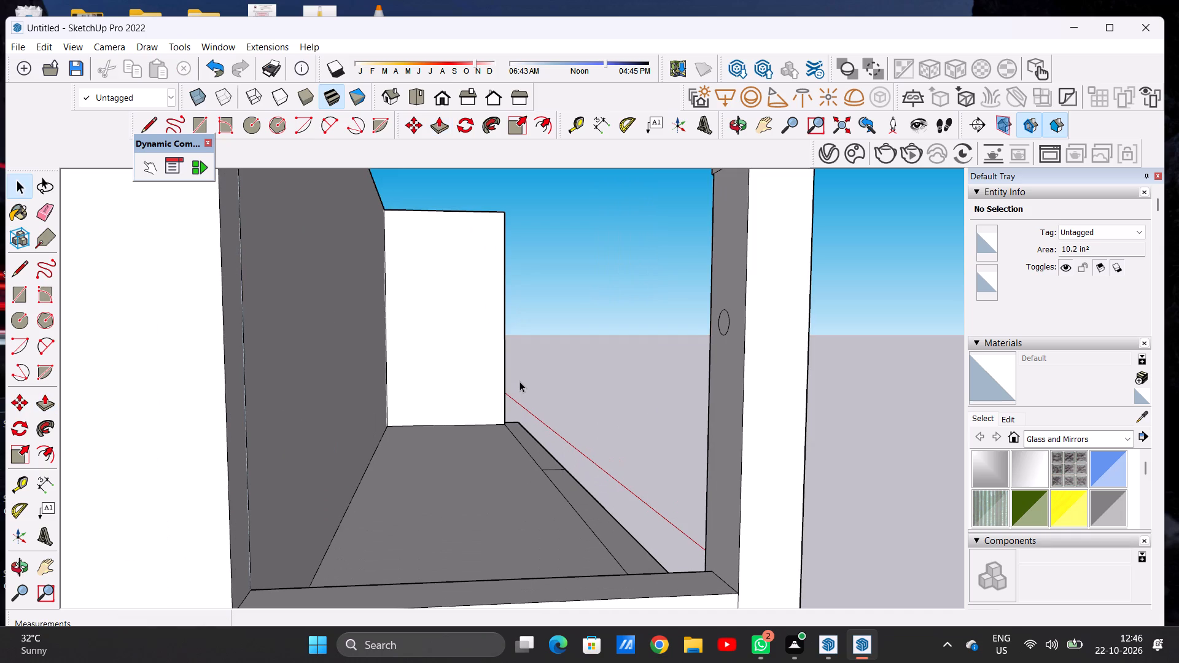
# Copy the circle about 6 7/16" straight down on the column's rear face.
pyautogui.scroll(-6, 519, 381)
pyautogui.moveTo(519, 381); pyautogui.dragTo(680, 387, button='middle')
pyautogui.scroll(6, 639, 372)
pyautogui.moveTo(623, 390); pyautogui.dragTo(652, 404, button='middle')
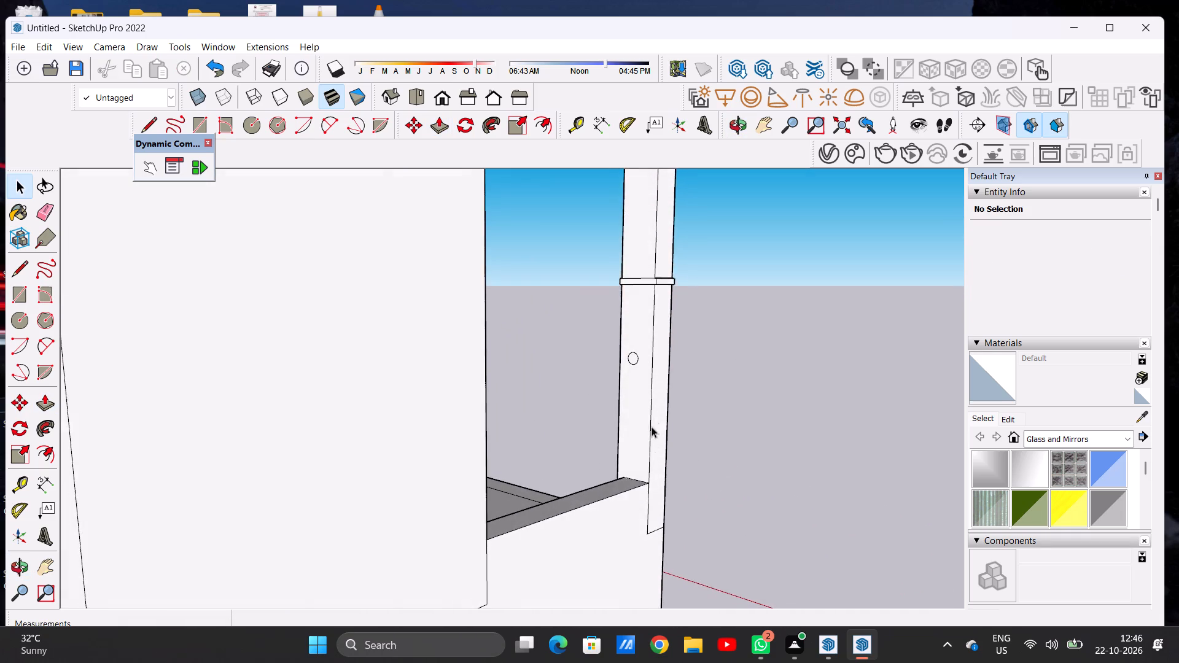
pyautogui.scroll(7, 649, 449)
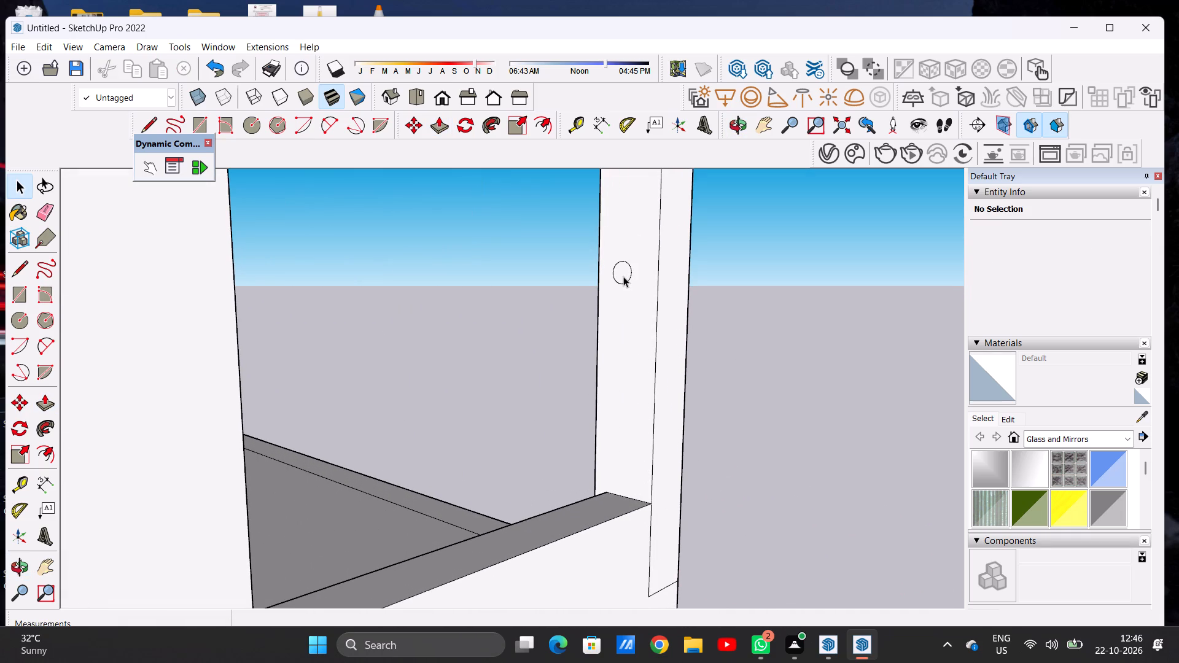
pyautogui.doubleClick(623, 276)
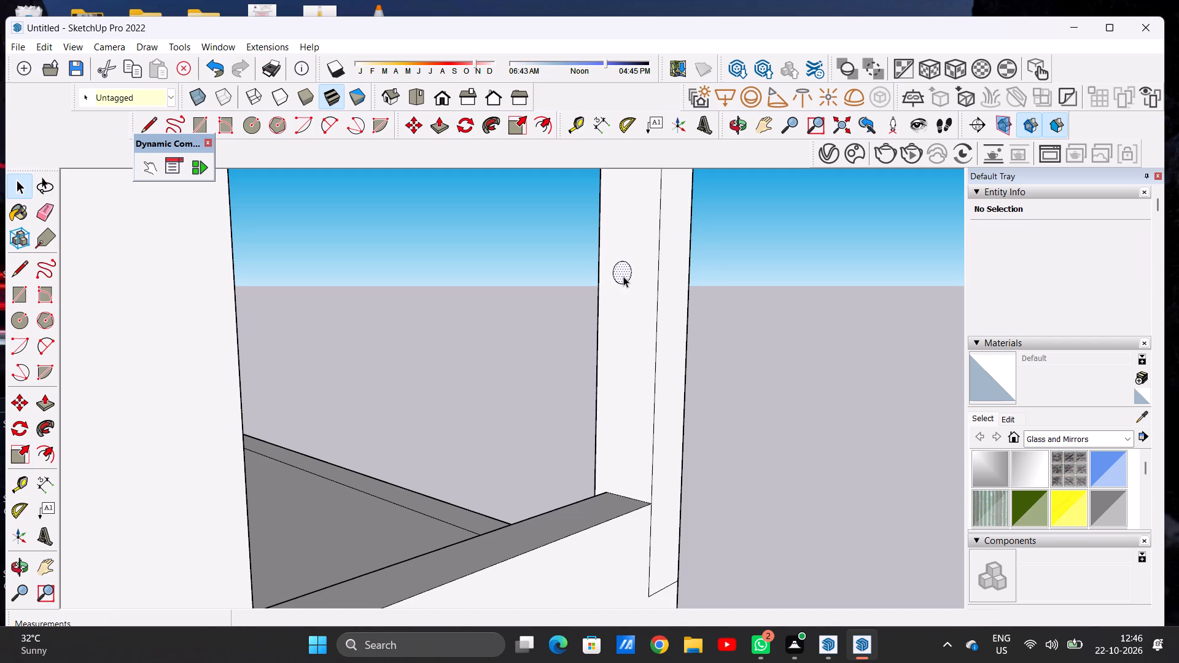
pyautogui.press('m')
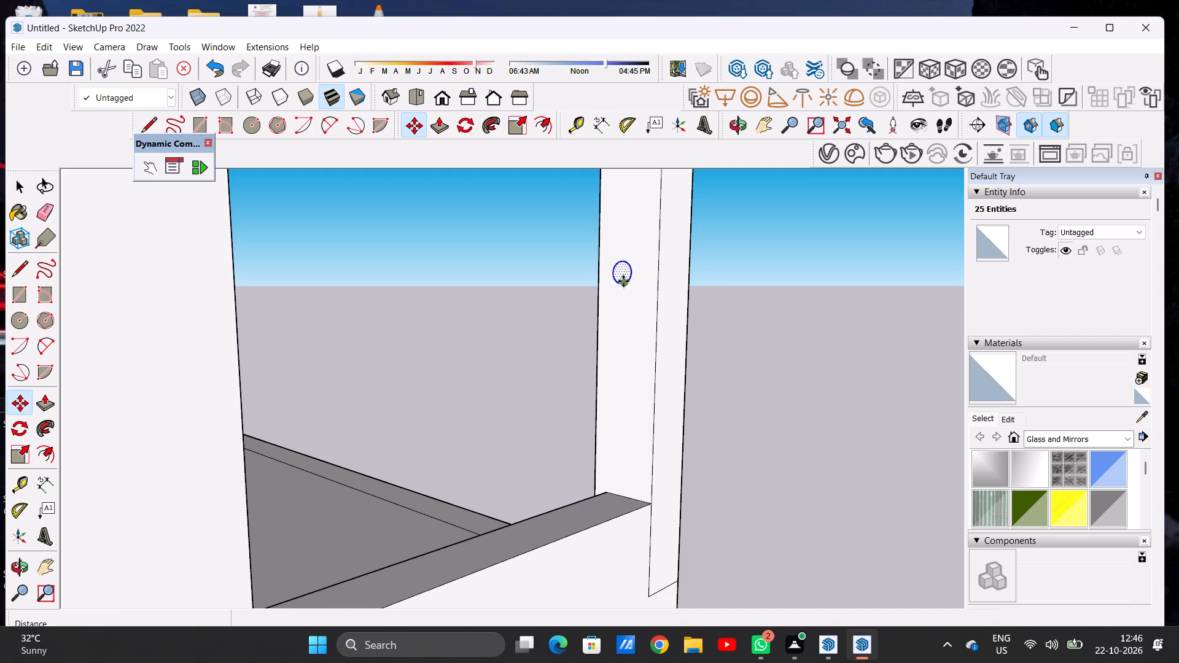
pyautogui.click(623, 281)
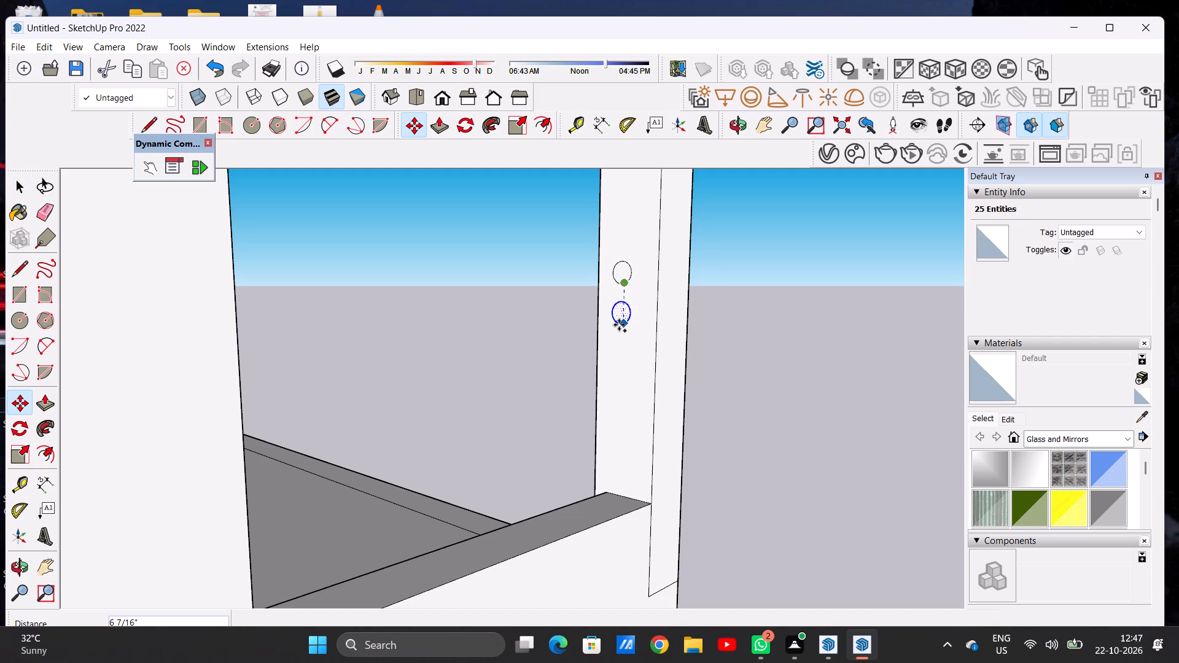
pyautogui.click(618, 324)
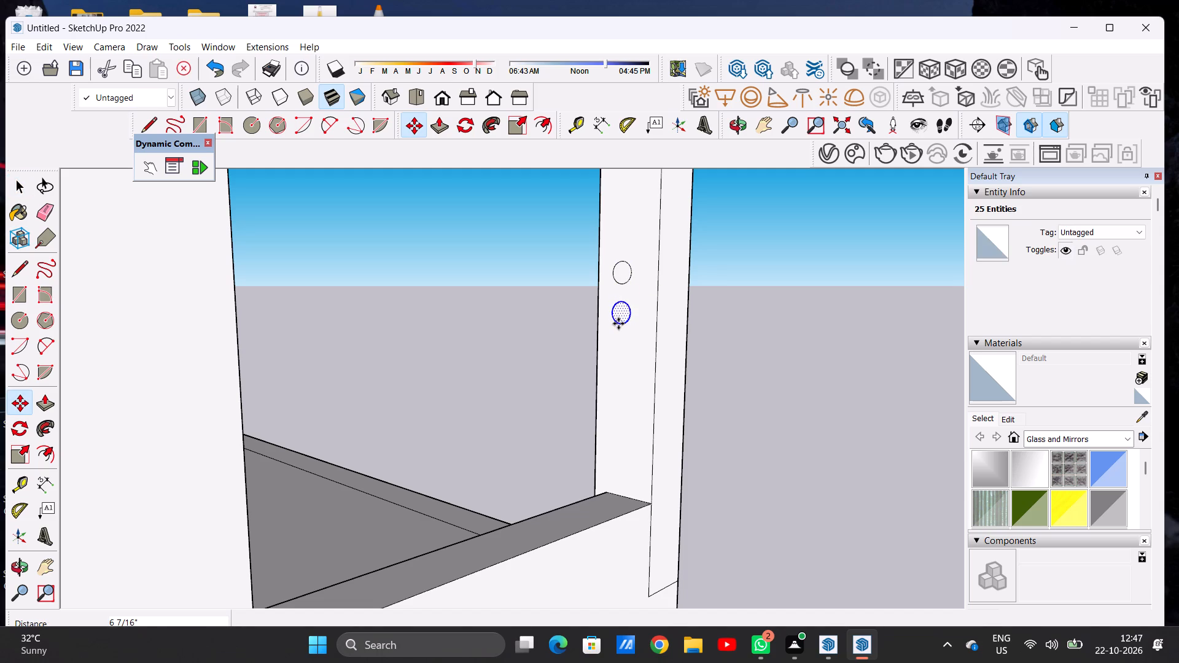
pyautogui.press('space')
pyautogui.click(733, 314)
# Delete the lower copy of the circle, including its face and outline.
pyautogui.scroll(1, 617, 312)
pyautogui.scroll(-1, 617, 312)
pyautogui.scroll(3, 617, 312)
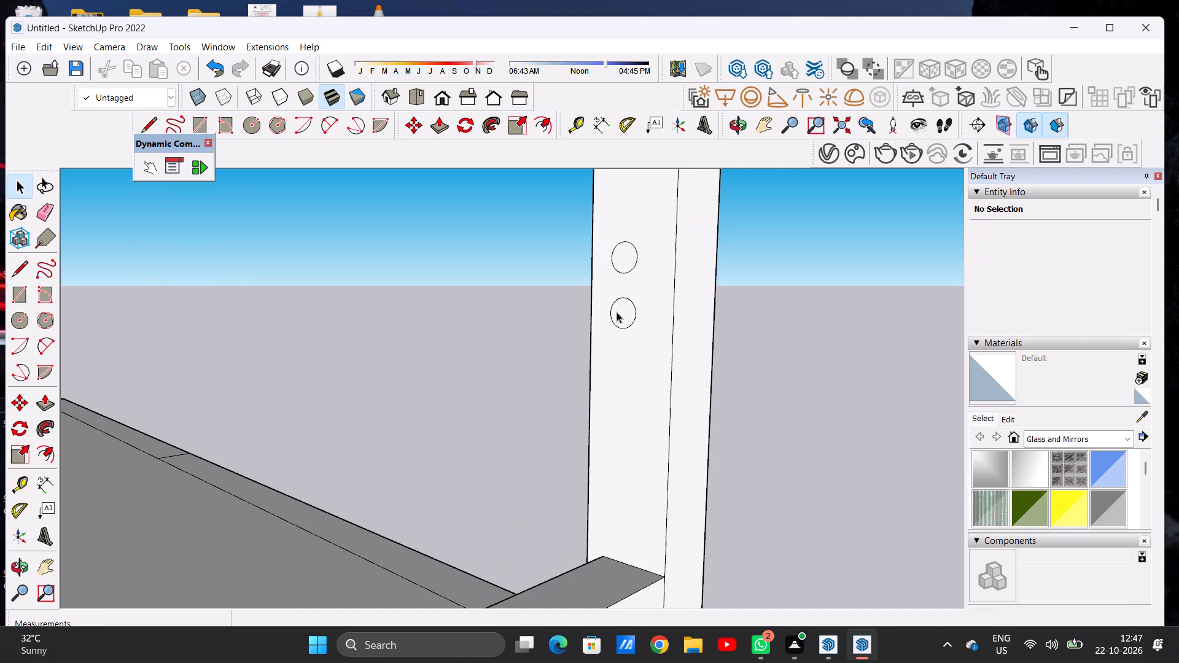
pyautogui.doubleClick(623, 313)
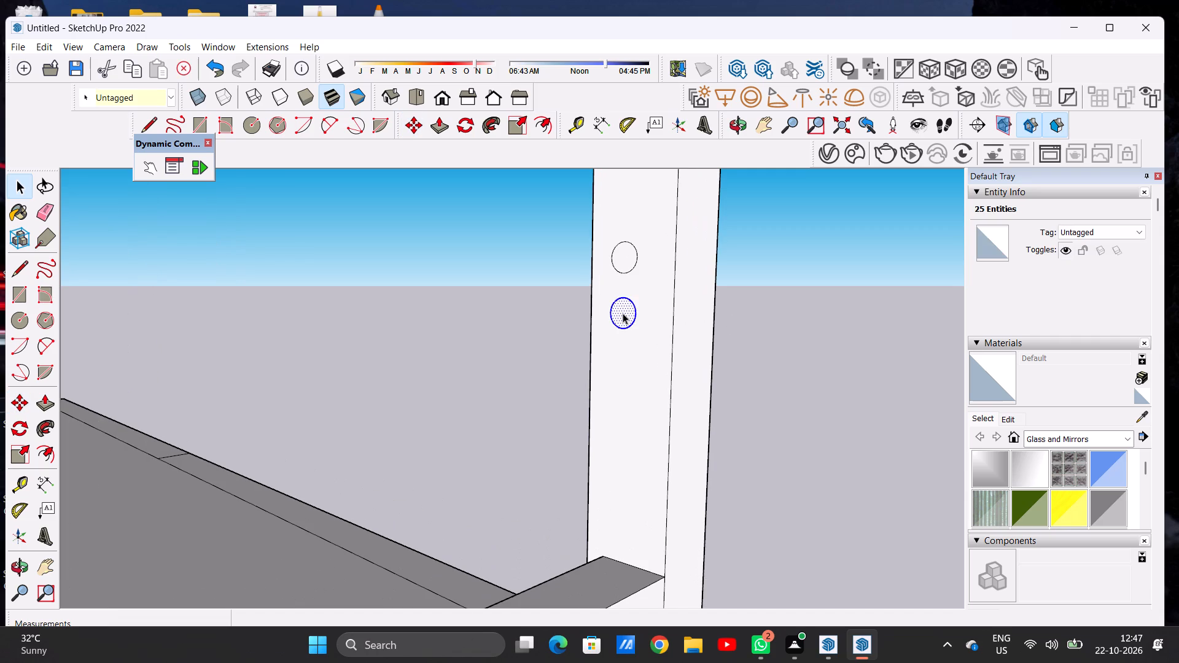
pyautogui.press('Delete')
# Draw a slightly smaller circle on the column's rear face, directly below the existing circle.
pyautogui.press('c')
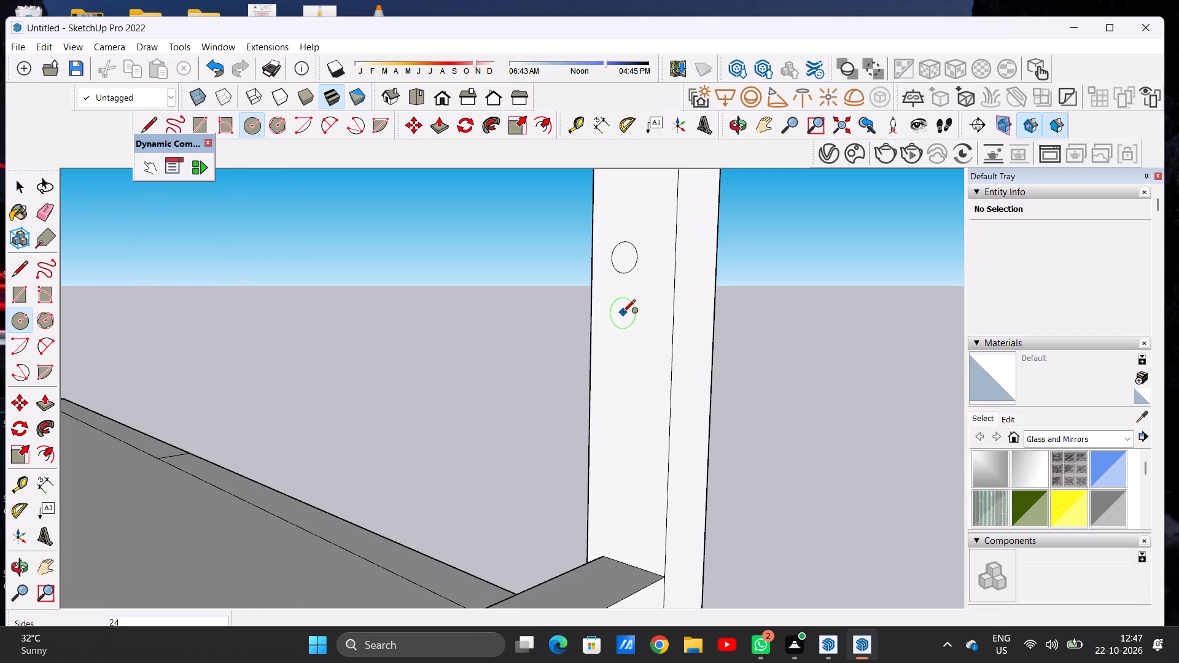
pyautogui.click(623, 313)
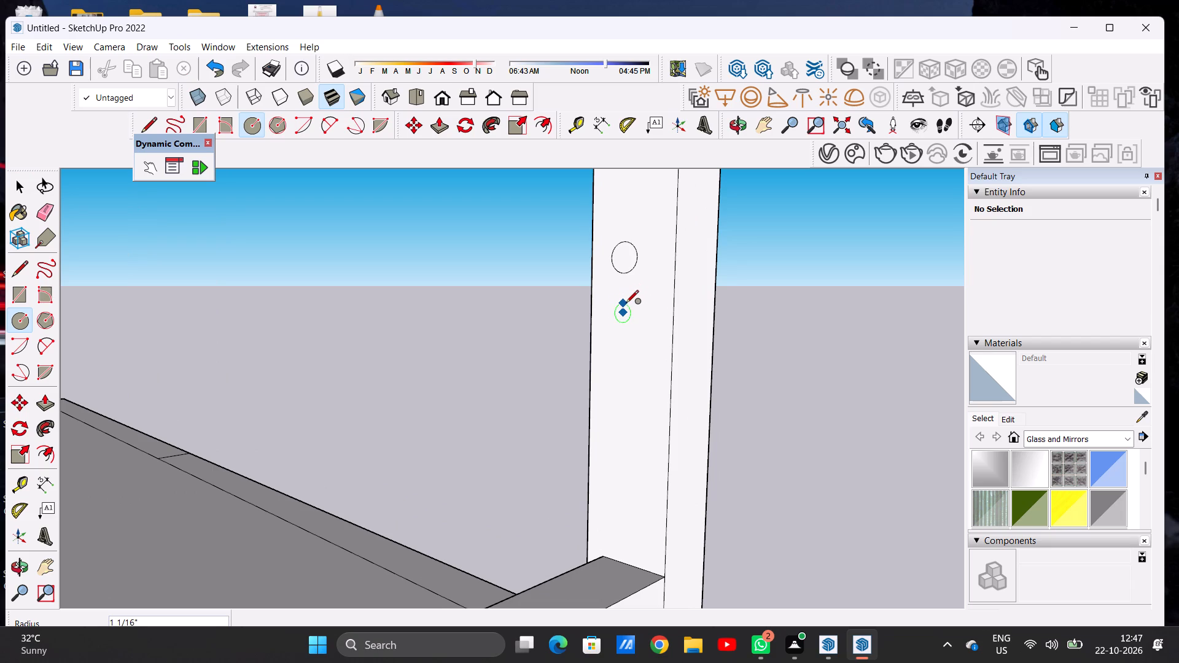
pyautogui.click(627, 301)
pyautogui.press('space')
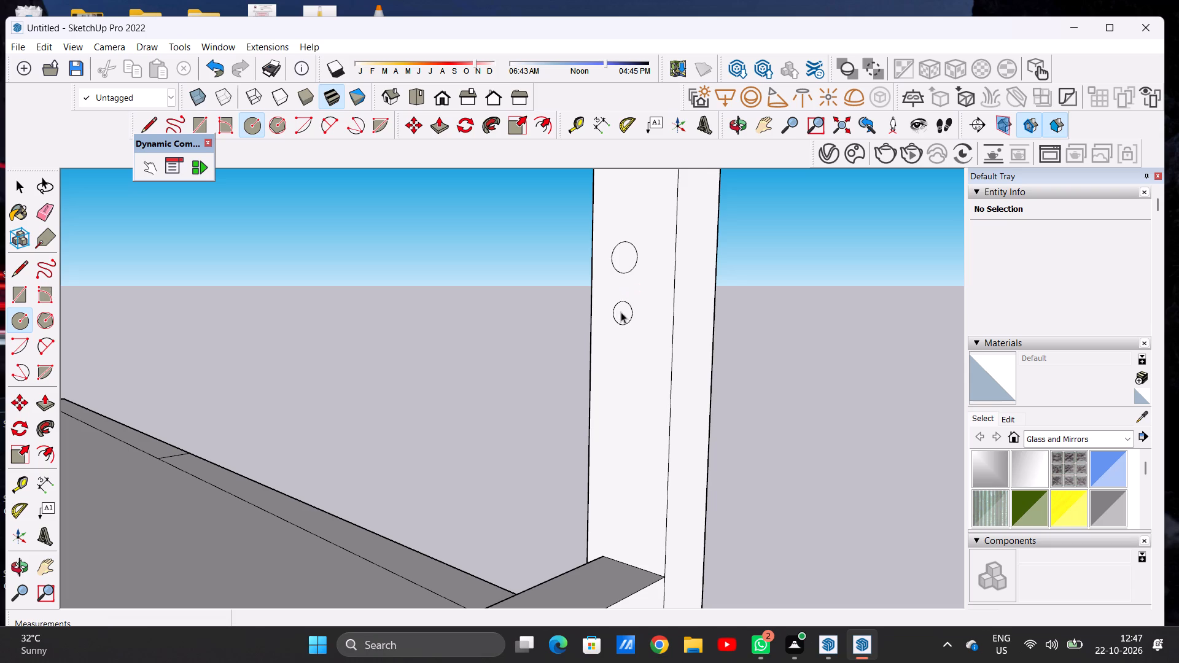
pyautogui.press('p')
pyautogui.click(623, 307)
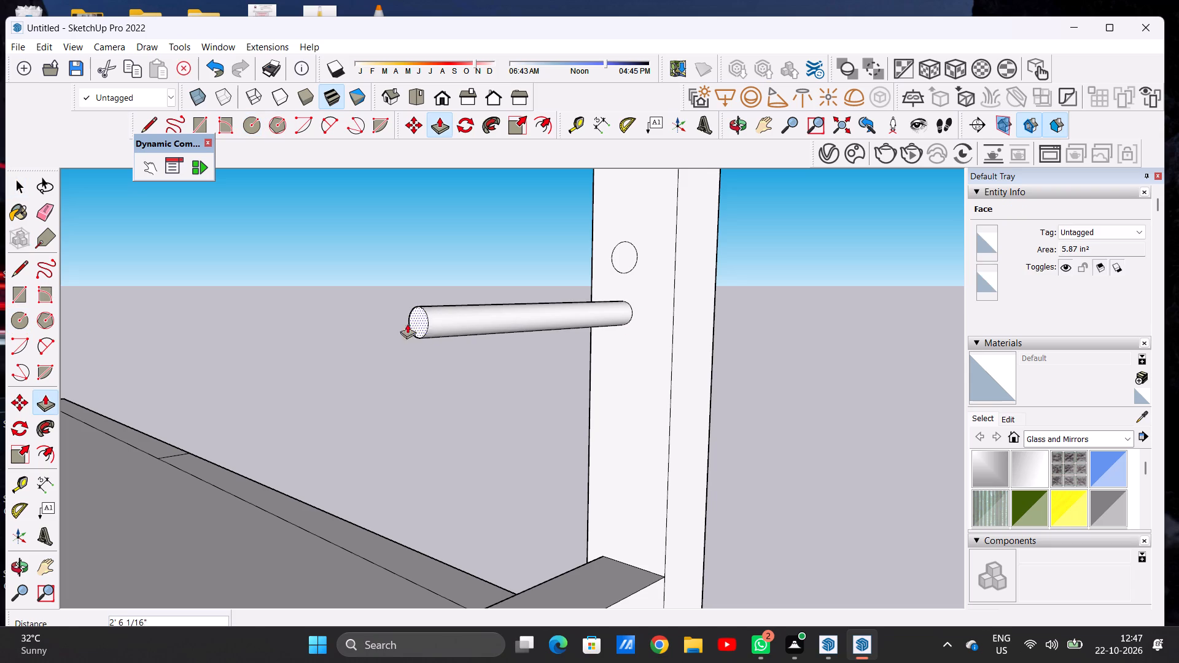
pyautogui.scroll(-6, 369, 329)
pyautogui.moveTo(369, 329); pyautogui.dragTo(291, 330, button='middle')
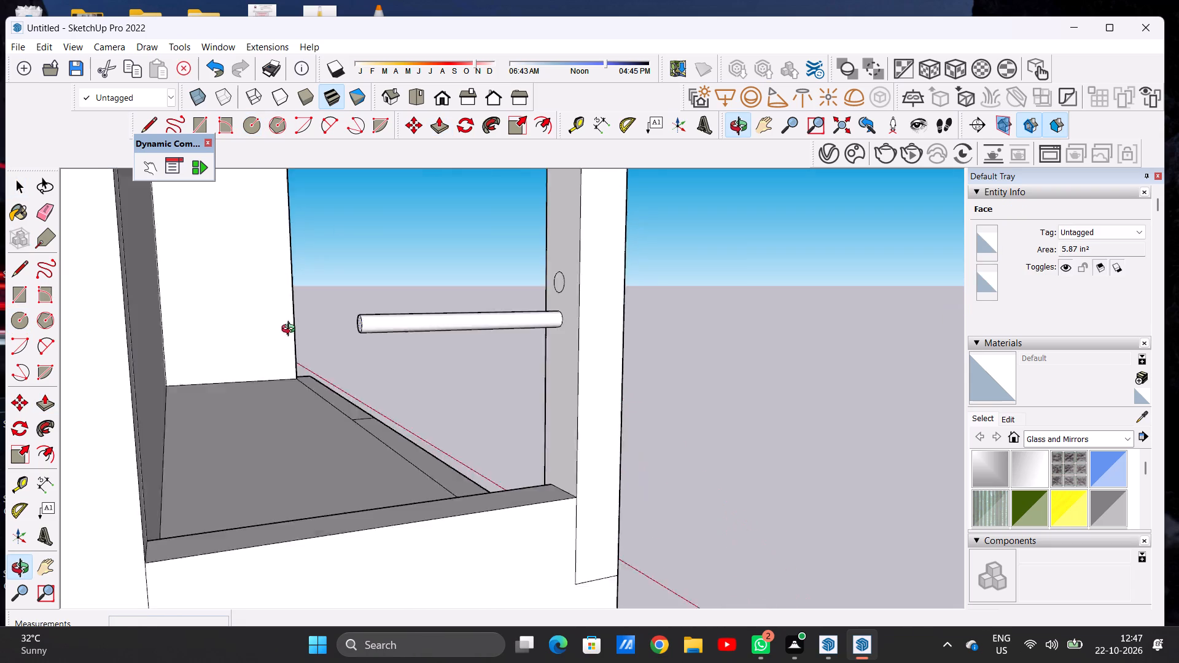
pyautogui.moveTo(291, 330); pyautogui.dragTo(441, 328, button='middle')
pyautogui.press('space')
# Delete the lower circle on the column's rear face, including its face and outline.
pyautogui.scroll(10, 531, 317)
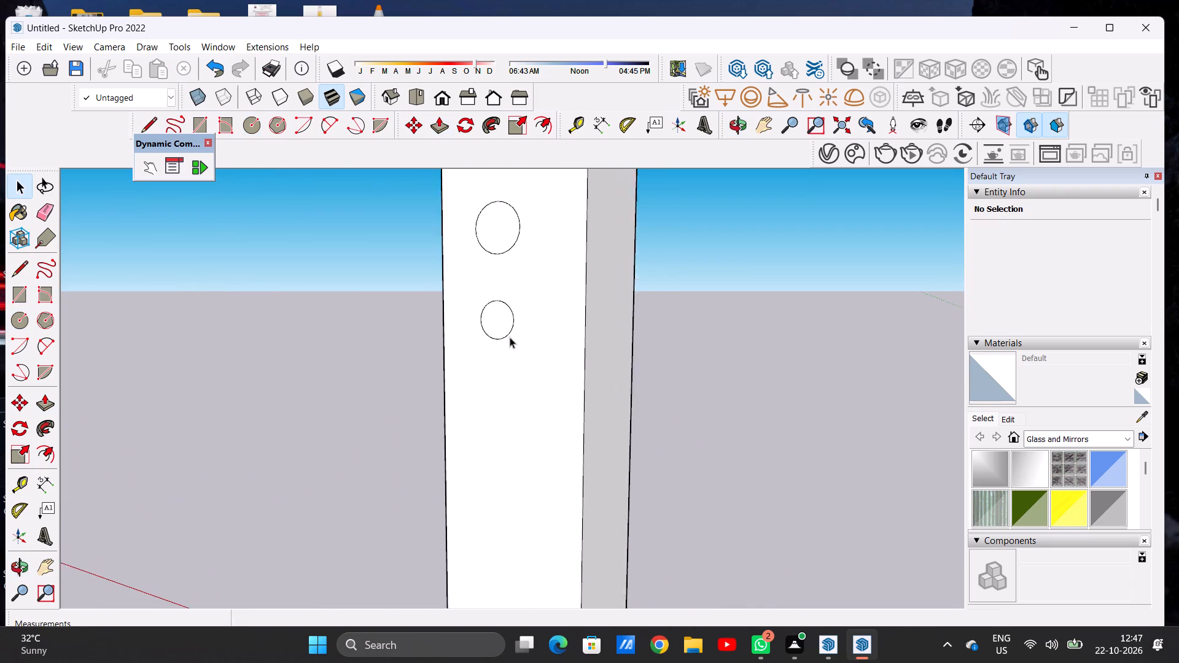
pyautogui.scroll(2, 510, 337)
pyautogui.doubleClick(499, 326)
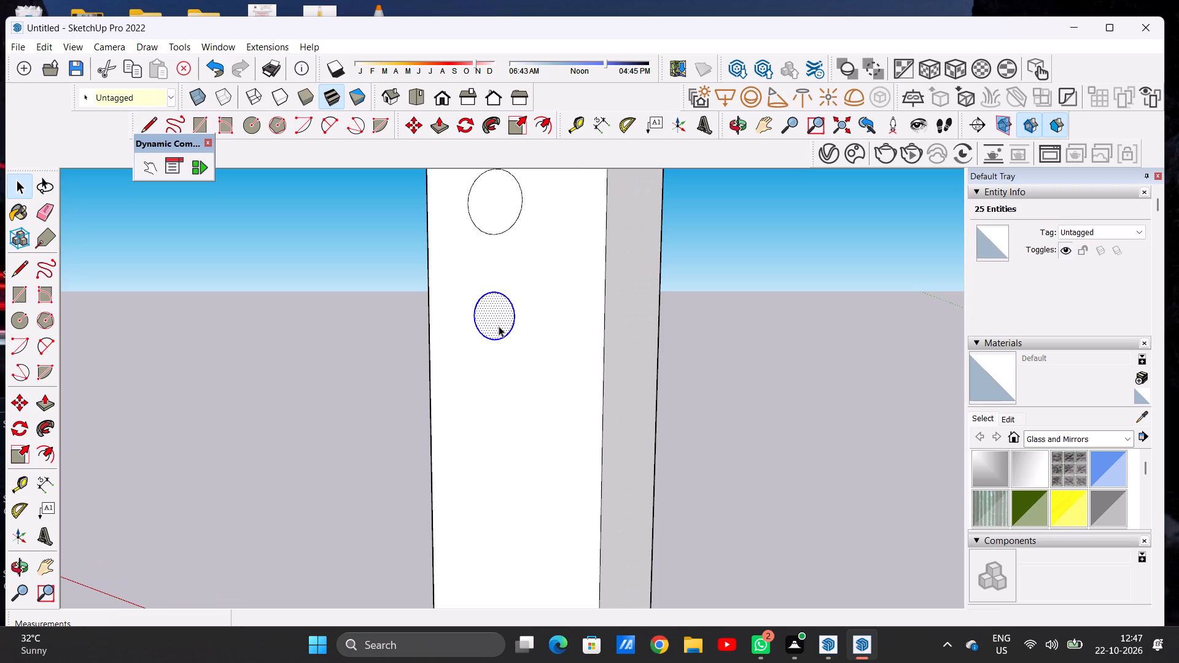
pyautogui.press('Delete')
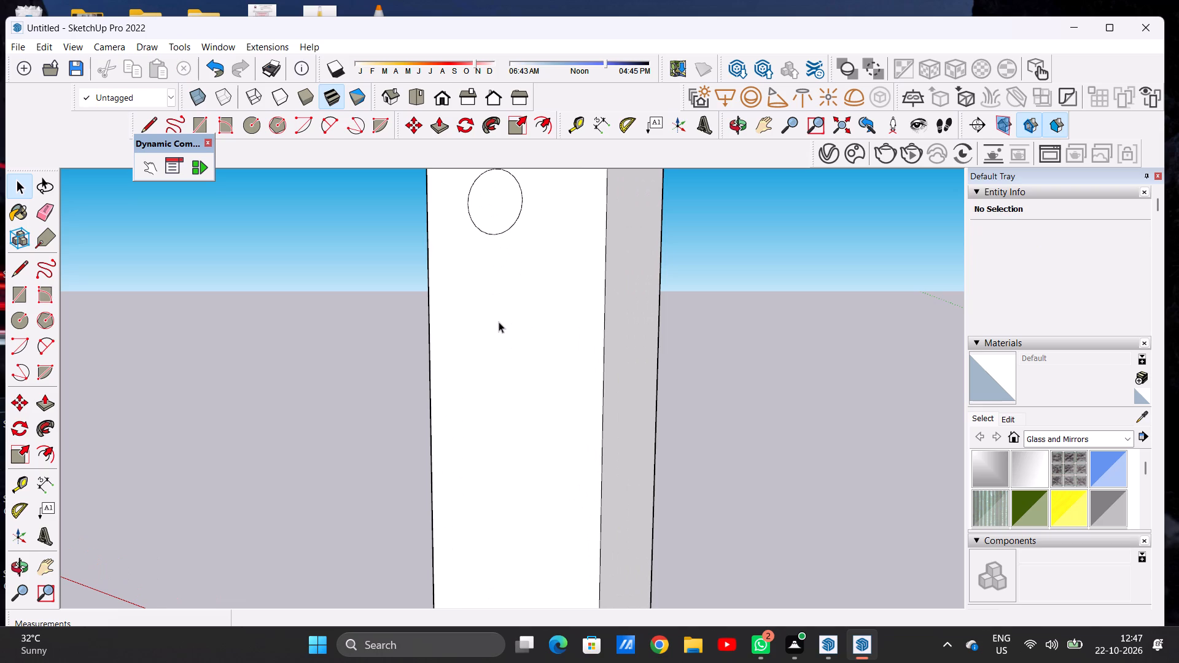
# Draw a small circle of about 13/16" radius on the column's rear face, below the large circle.
pyautogui.press('c')
pyautogui.click(498, 321)
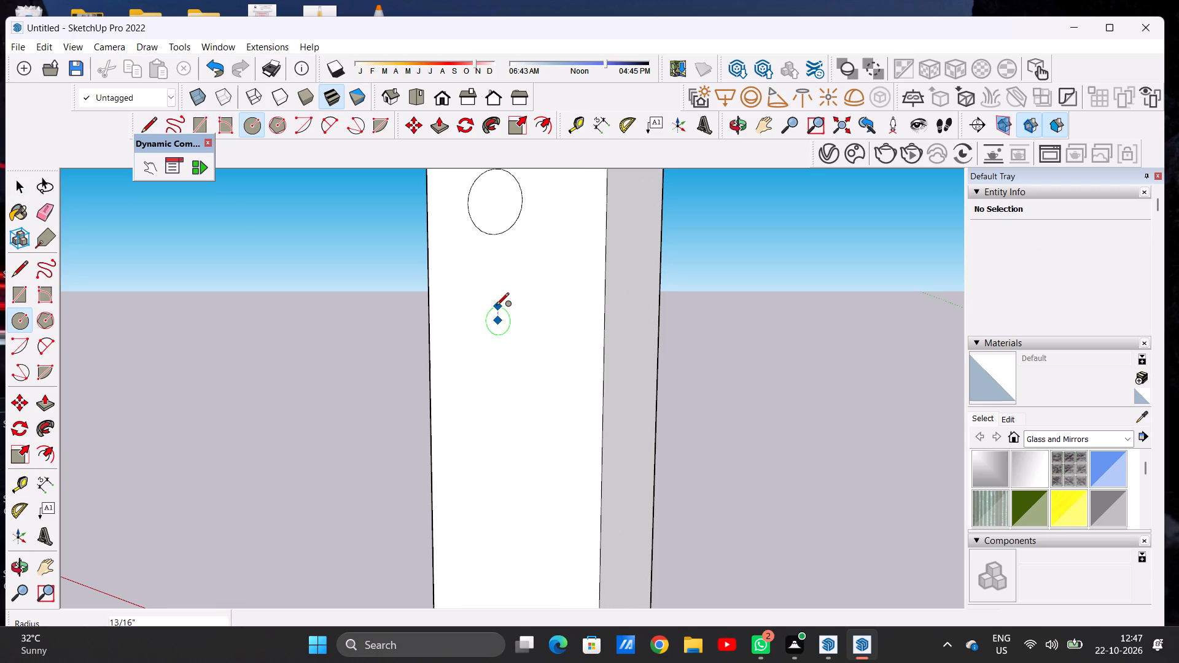
pyautogui.click(496, 306)
pyautogui.press('space')
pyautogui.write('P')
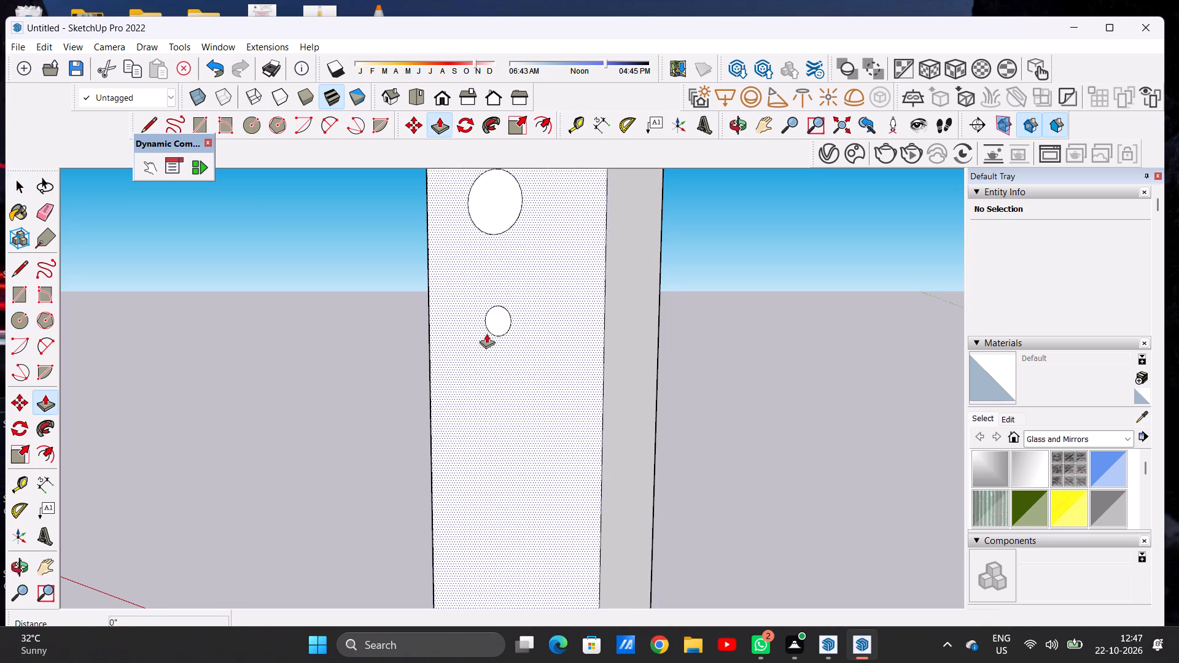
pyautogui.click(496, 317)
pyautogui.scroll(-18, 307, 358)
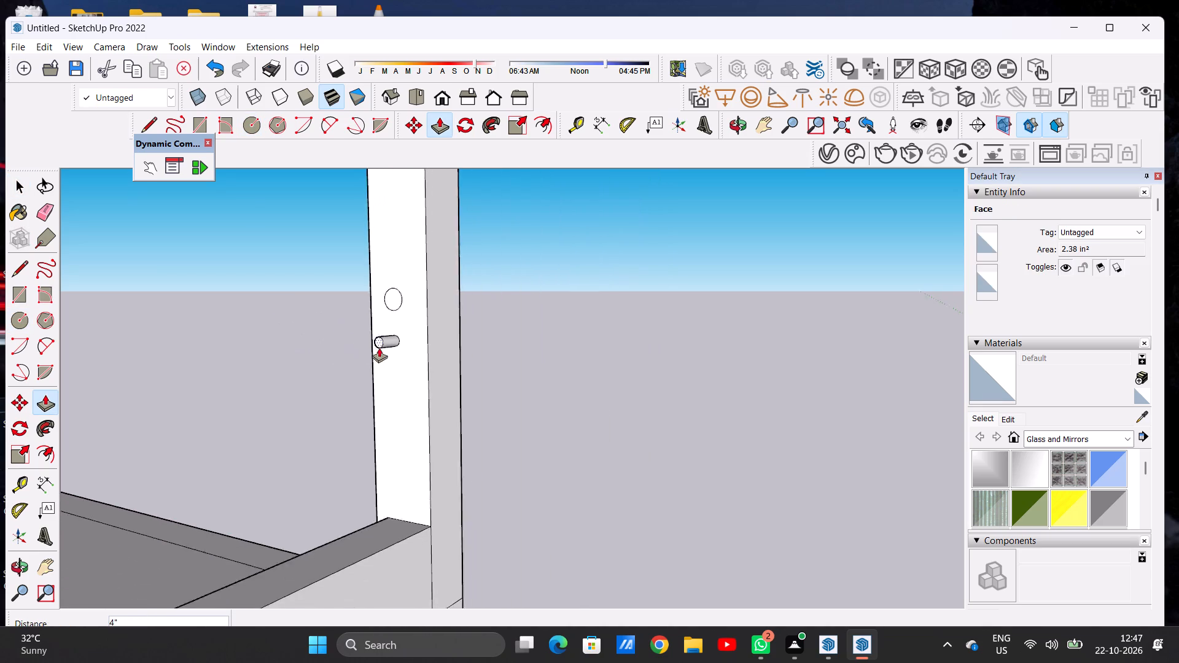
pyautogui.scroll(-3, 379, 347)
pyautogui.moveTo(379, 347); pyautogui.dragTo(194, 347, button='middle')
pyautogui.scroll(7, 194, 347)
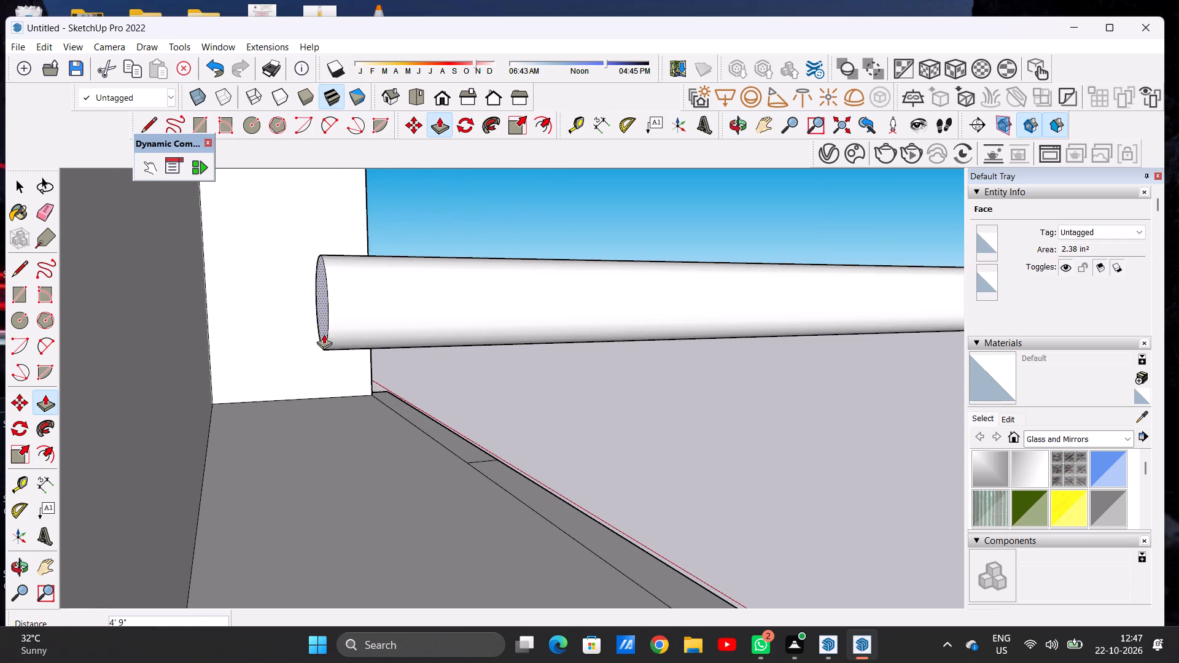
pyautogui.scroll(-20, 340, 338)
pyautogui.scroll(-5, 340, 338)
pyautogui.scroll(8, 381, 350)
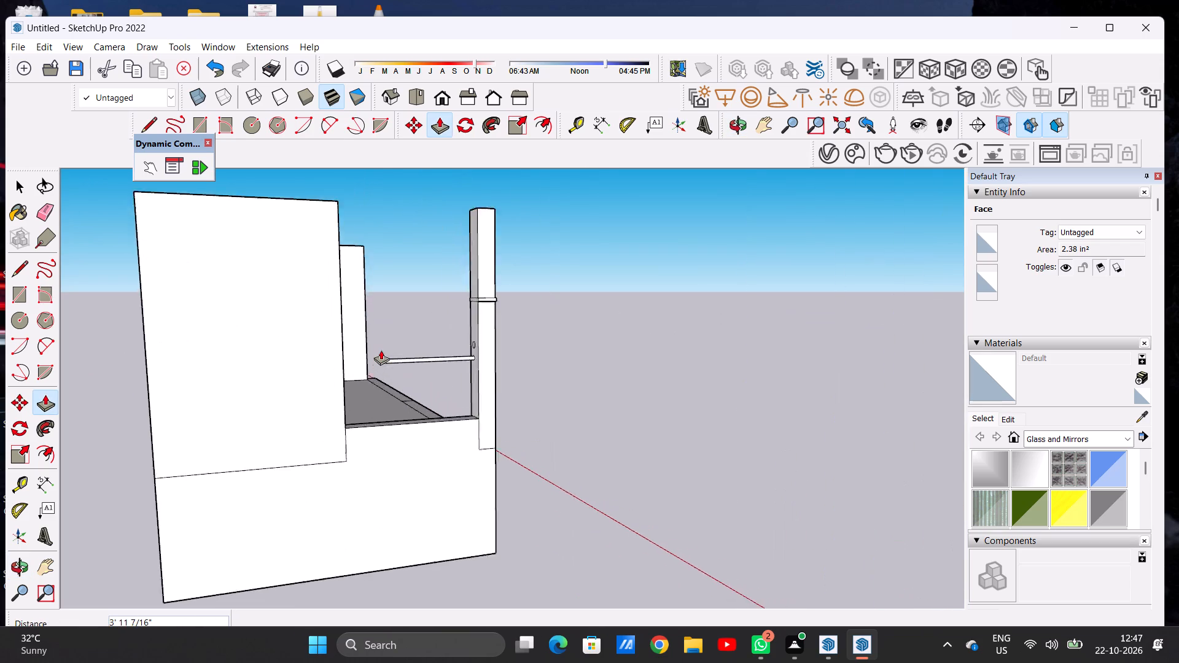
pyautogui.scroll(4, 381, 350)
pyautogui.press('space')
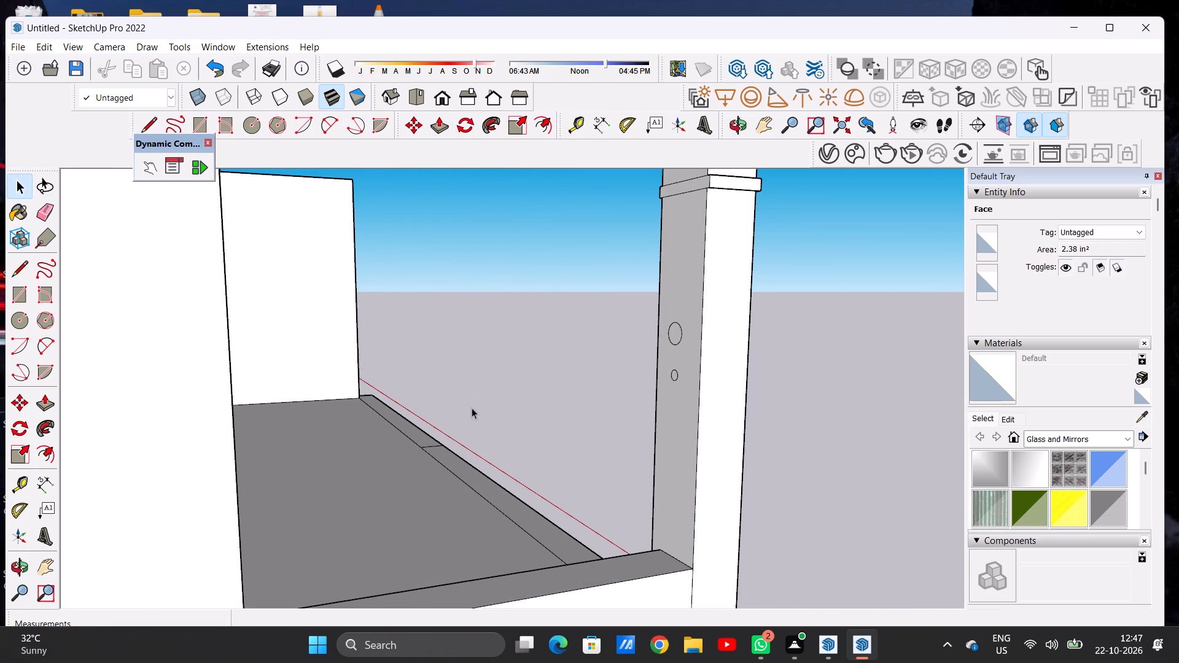
# Copy the small circle about 2' 4" straight down to just above the ledge at the column's base.
pyautogui.scroll(-4, 475, 406)
pyautogui.moveTo(484, 417); pyautogui.dragTo(626, 419, button='middle')
pyautogui.scroll(8, 605, 422)
pyautogui.scroll(5, 596, 373)
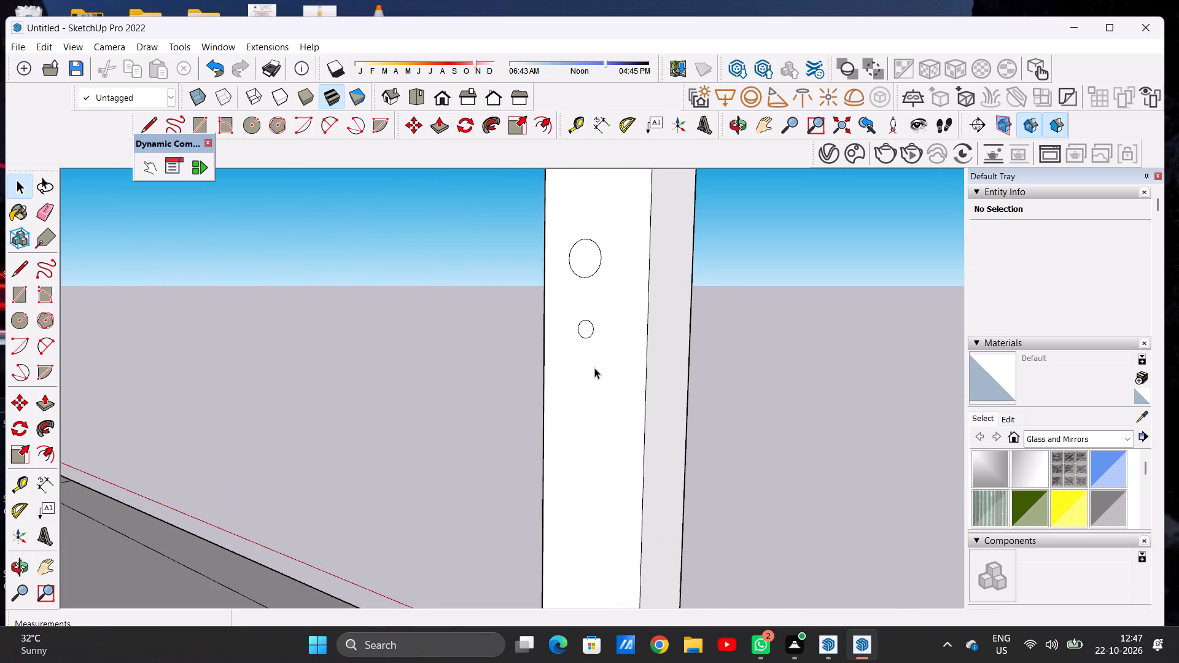
pyautogui.scroll(4, 594, 368)
pyautogui.doubleClick(583, 320)
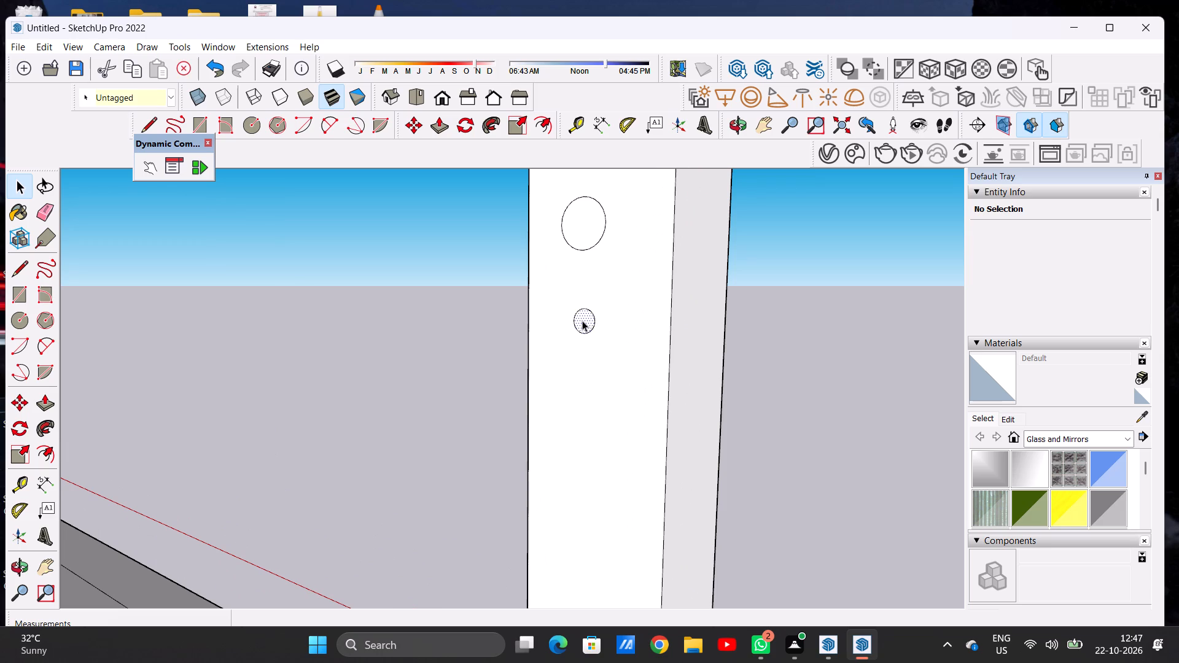
pyautogui.press('m')
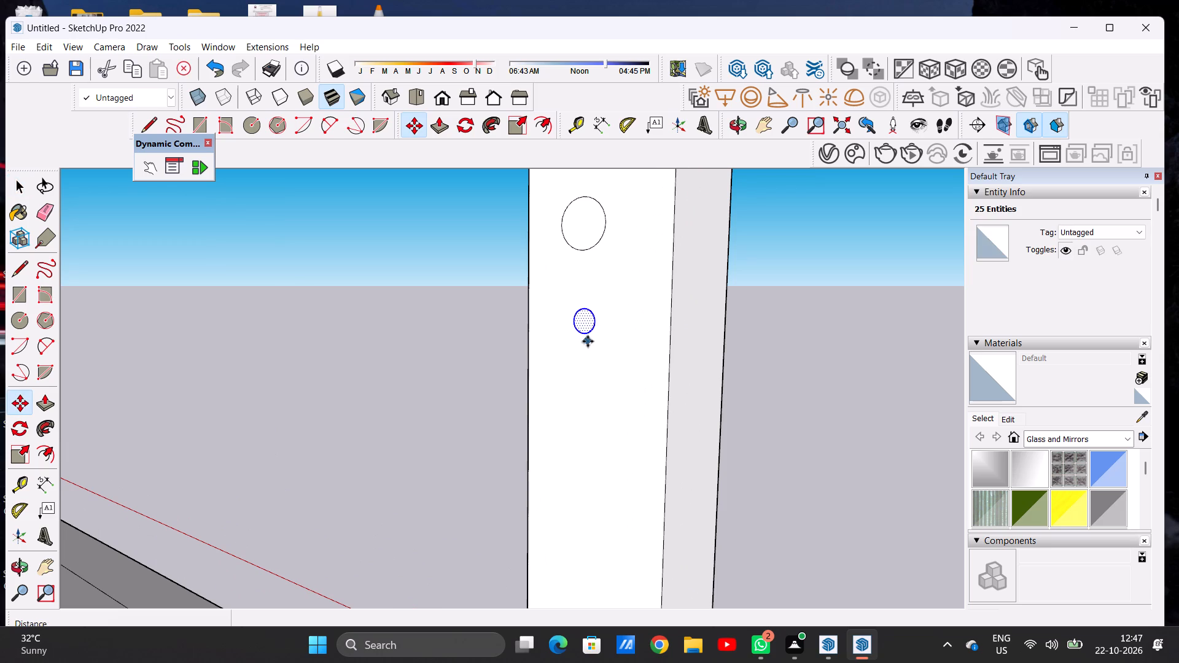
pyautogui.moveTo(578, 333); pyautogui.dragTo(564, 444)
pyautogui.scroll(-9, 598, 344)
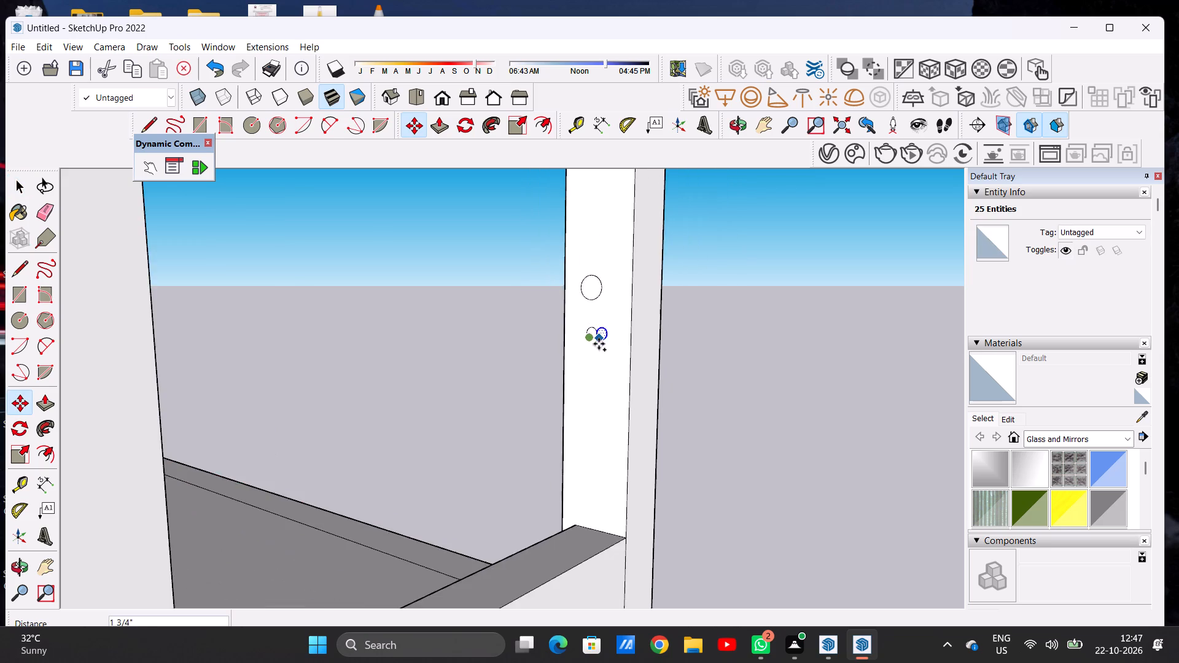
pyautogui.scroll(-3, 599, 344)
pyautogui.scroll(9, 589, 418)
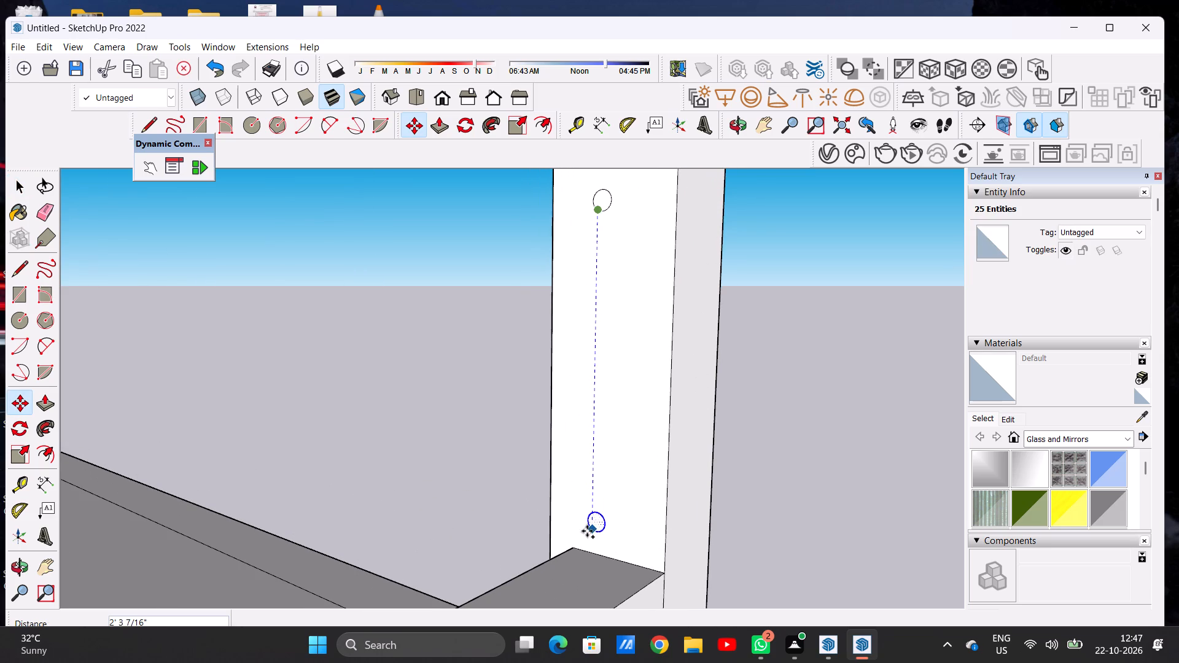
pyautogui.click(587, 534)
# Place five more copies of the small circle between the top and bottom ones, roughly evenly spaced in a vertical row.
pyautogui.click(587, 534)
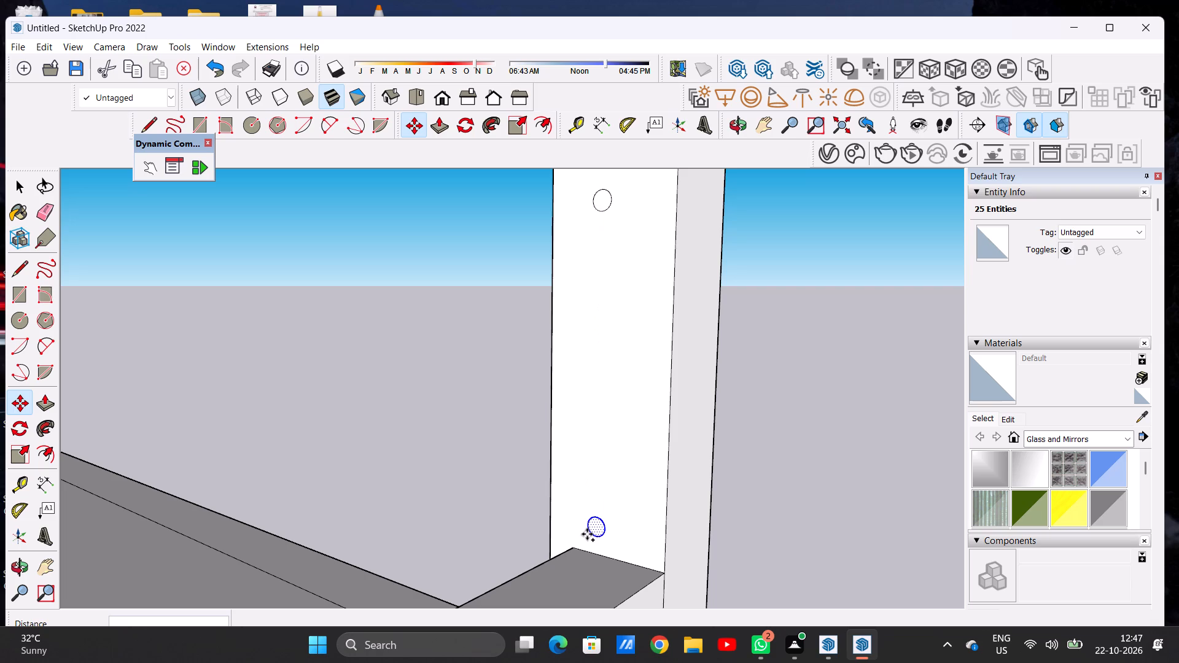
pyautogui.click(591, 265)
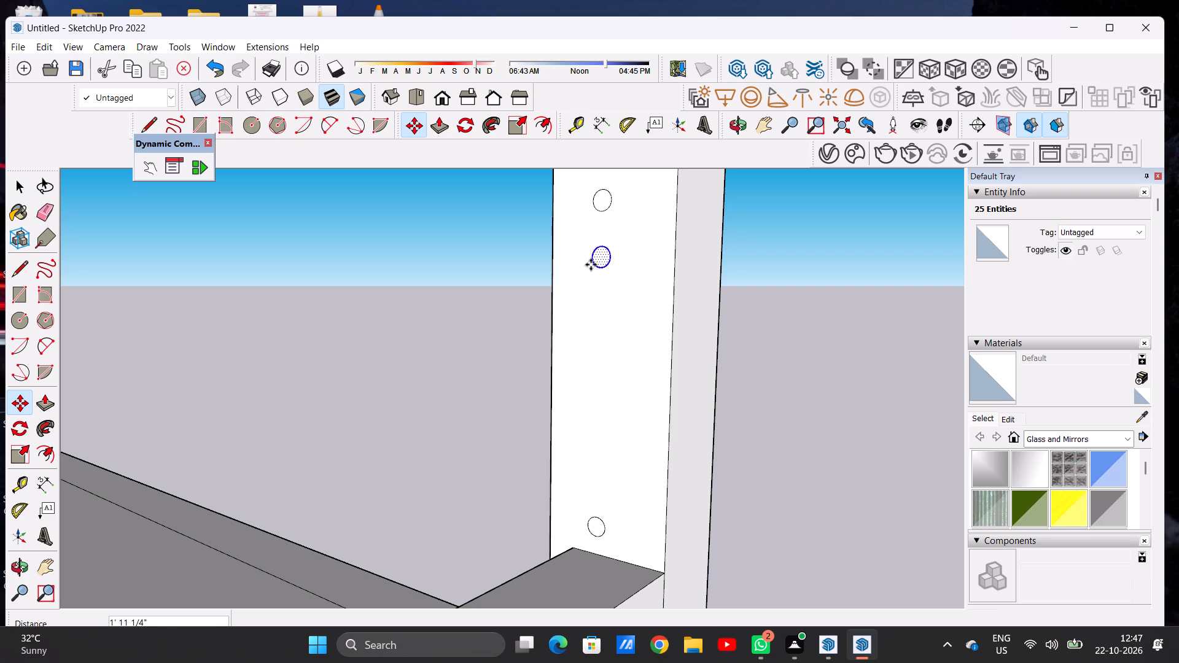
pyautogui.click(591, 265)
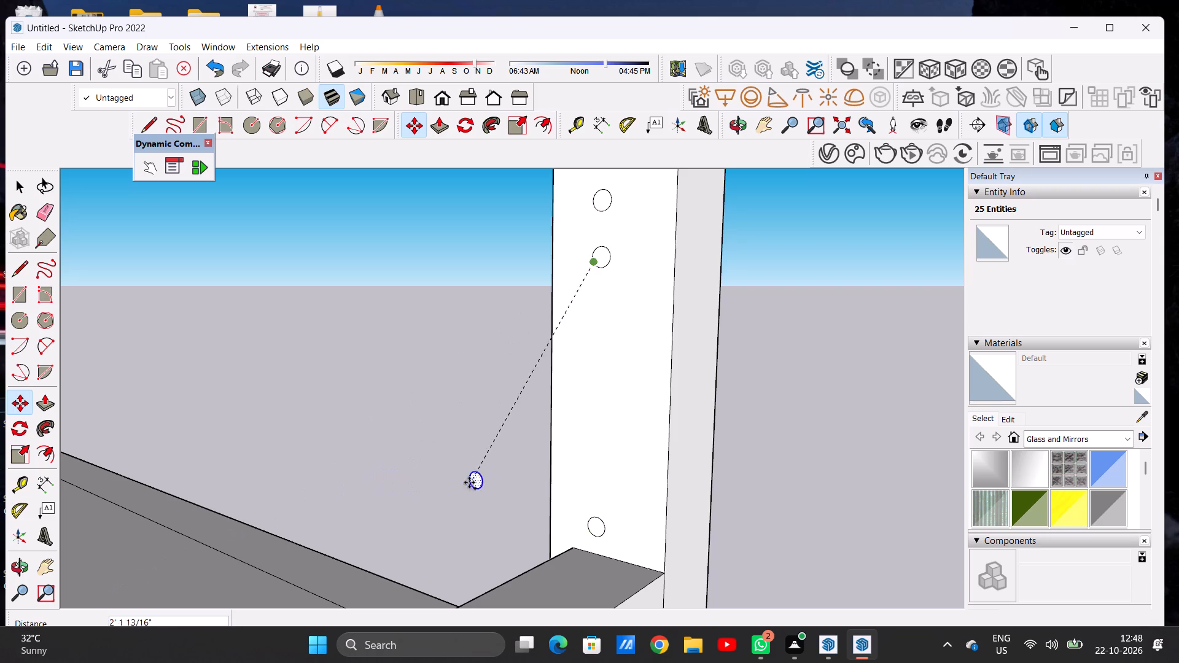
pyautogui.click(594, 481)
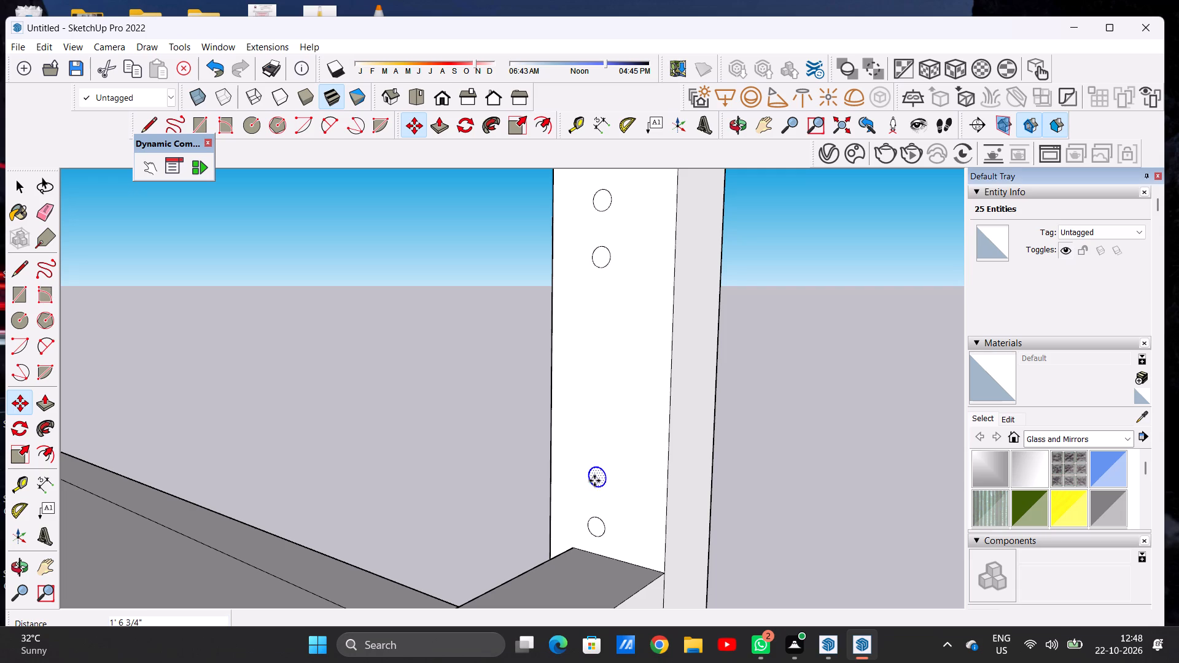
pyautogui.click(588, 471)
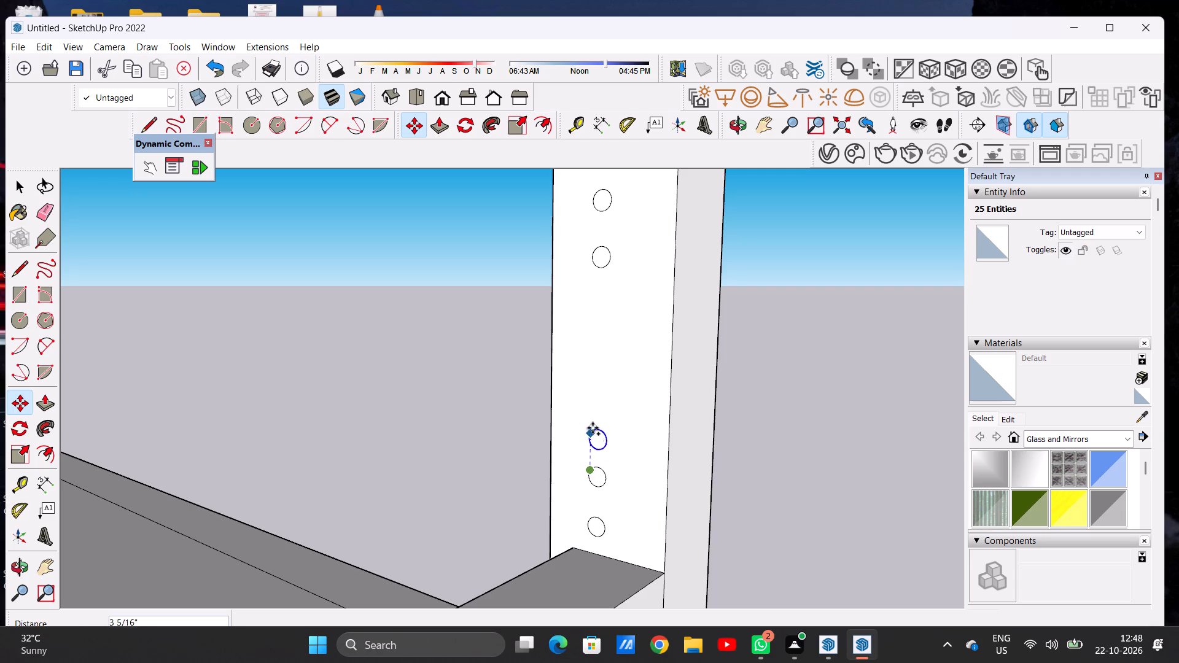
pyautogui.click(588, 306)
pyautogui.click(588, 306)
pyautogui.moveTo(588, 306); pyautogui.dragTo(588, 316)
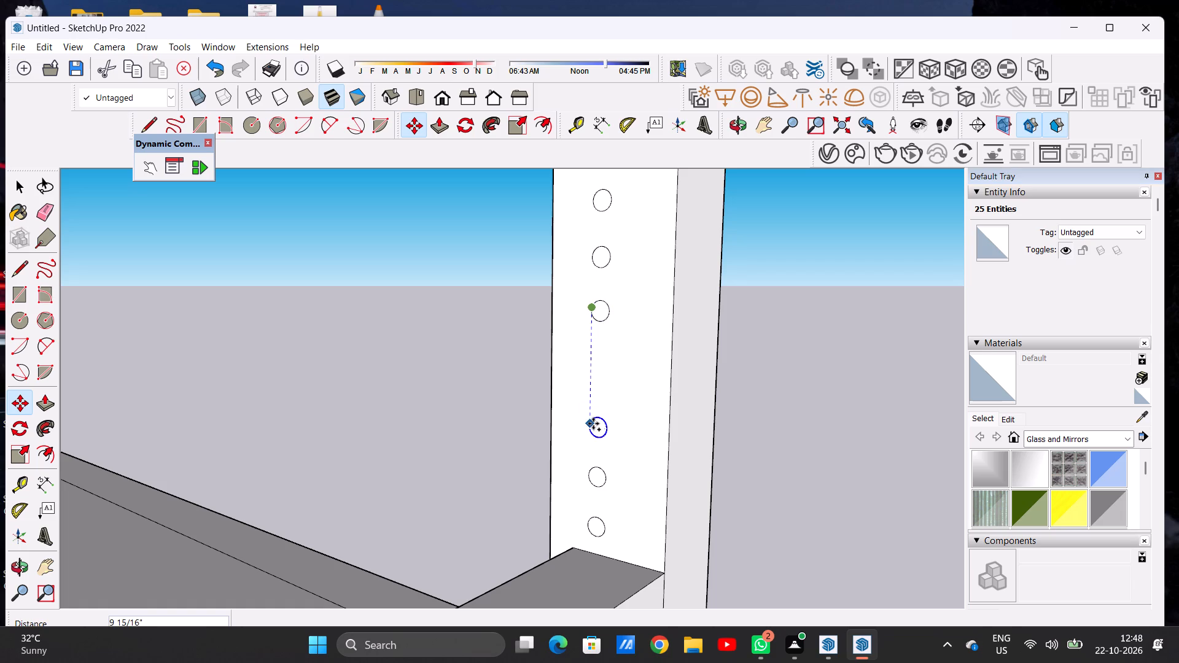
pyautogui.click(593, 424)
pyautogui.click(593, 424)
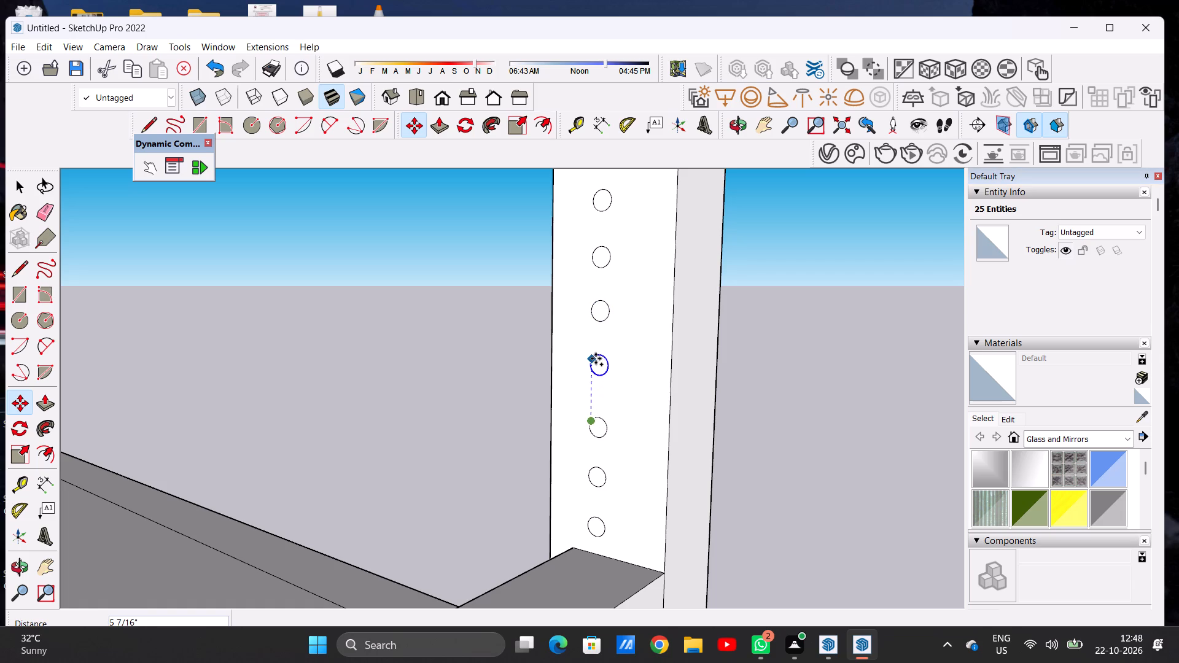
pyautogui.click(596, 359)
pyautogui.press('space')
# Clear the selection and examine the row of circular profiles on the corner column from the side of the building.
pyautogui.scroll(-9, 507, 438)
pyautogui.scroll(1, 527, 438)
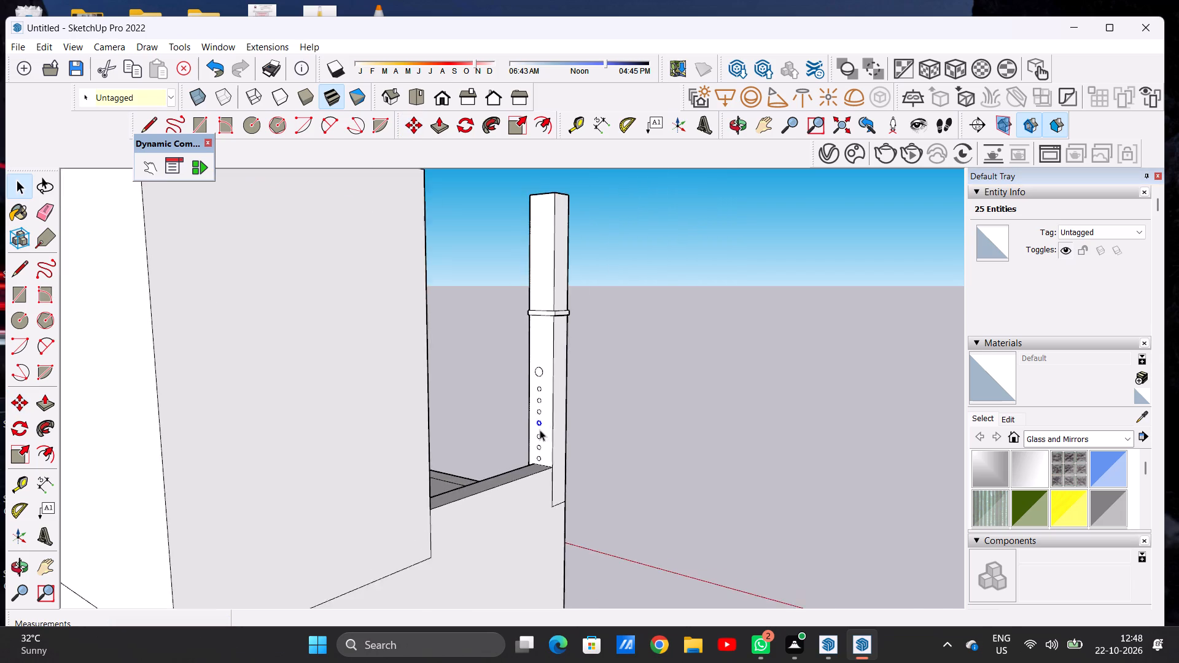
pyautogui.scroll(-6, 543, 428)
pyautogui.click(655, 350)
pyautogui.scroll(2, 570, 468)
pyautogui.scroll(-1, 567, 470)
pyautogui.scroll(4, 566, 470)
pyautogui.moveTo(534, 480); pyautogui.dragTo(486, 490, button='middle')
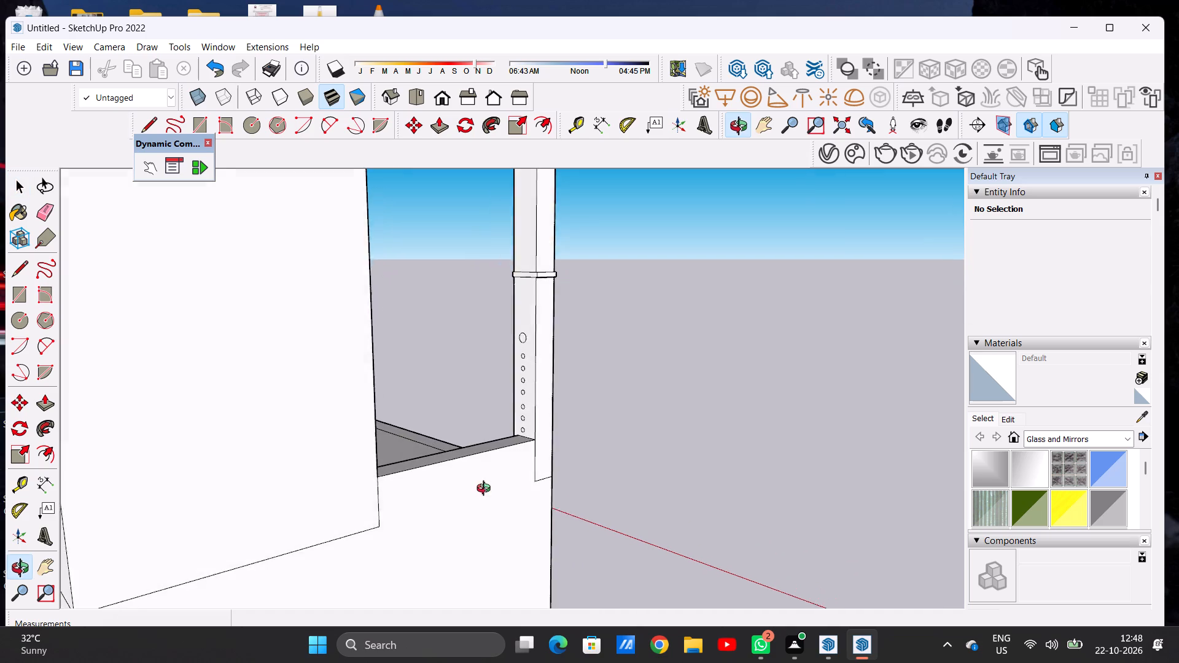
pyautogui.moveTo(486, 490); pyautogui.dragTo(487, 474, button='middle')
pyautogui.scroll(7, 486, 362)
pyautogui.scroll(-6, 494, 354)
pyautogui.scroll(1, 536, 324)
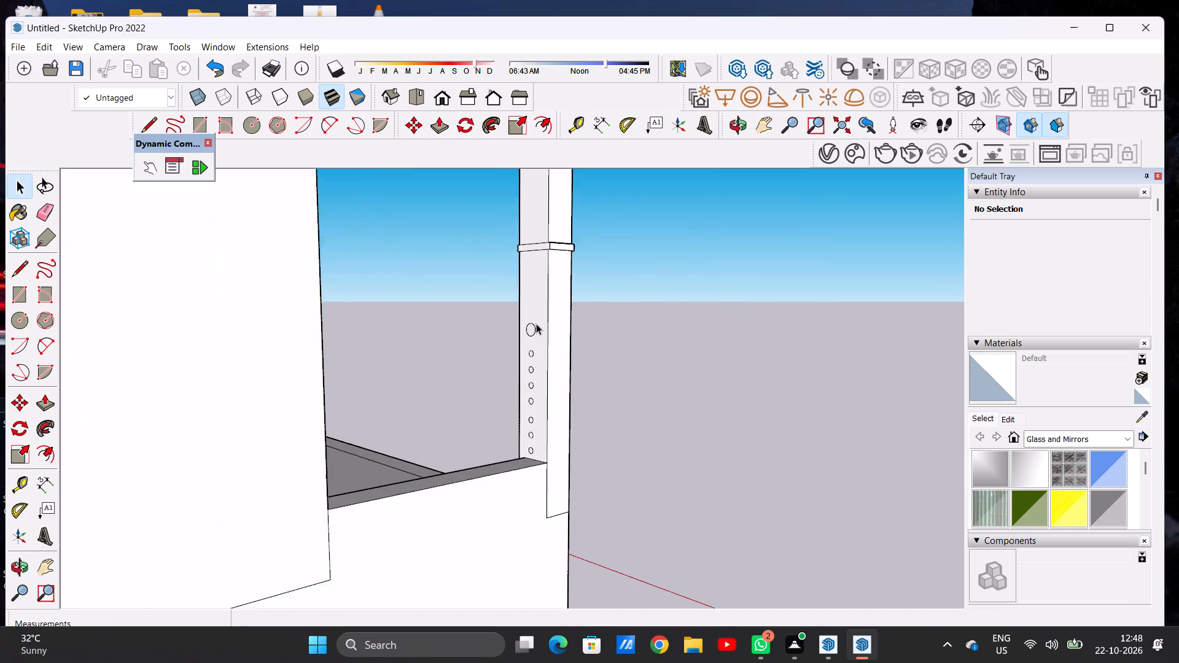
# Extrude the large upper circle about 5' 6 1/2" from the column to the opposite wall as the top rail.
pyautogui.scroll(2, 536, 324)
pyautogui.press('o')
pyautogui.press('space')
pyautogui.write('P')
pyautogui.scroll(6, 529, 320)
pyautogui.click(527, 337)
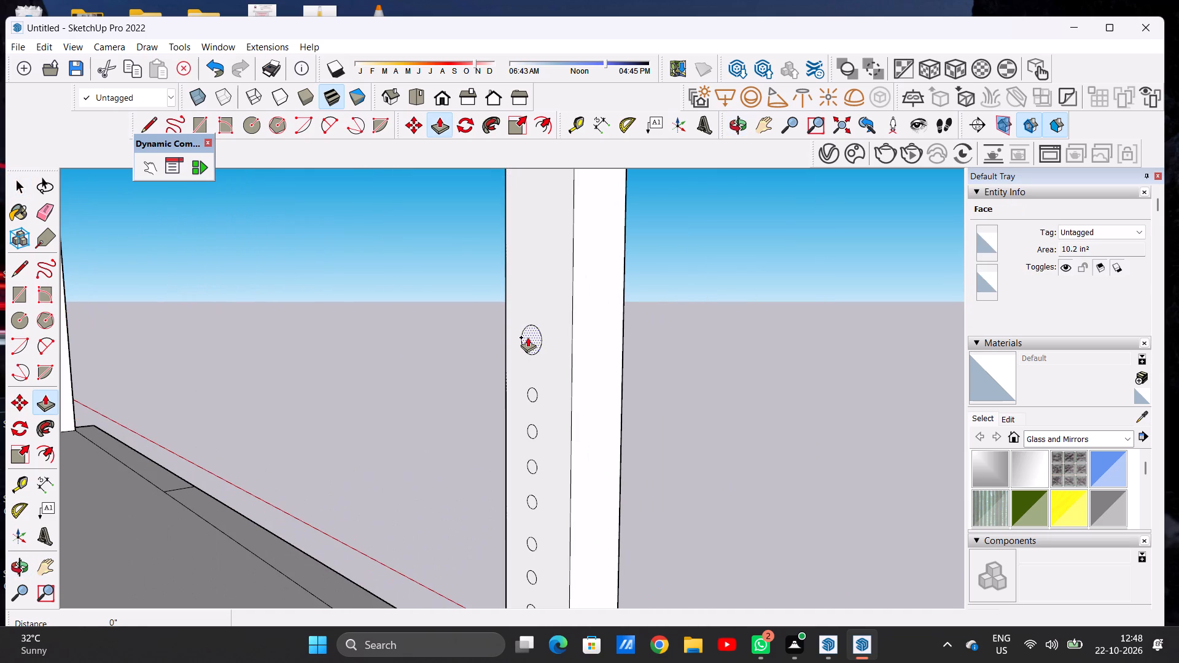
pyautogui.scroll(-2, 349, 381)
pyautogui.scroll(1, 359, 382)
pyautogui.scroll(-11, 359, 382)
pyautogui.moveTo(385, 376); pyautogui.dragTo(169, 378, button='middle')
pyautogui.scroll(3, 314, 371)
pyautogui.scroll(-1, 314, 371)
pyautogui.scroll(11, 314, 371)
pyautogui.moveTo(368, 351); pyautogui.dragTo(124, 385, button='middle')
pyautogui.scroll(8, 427, 344)
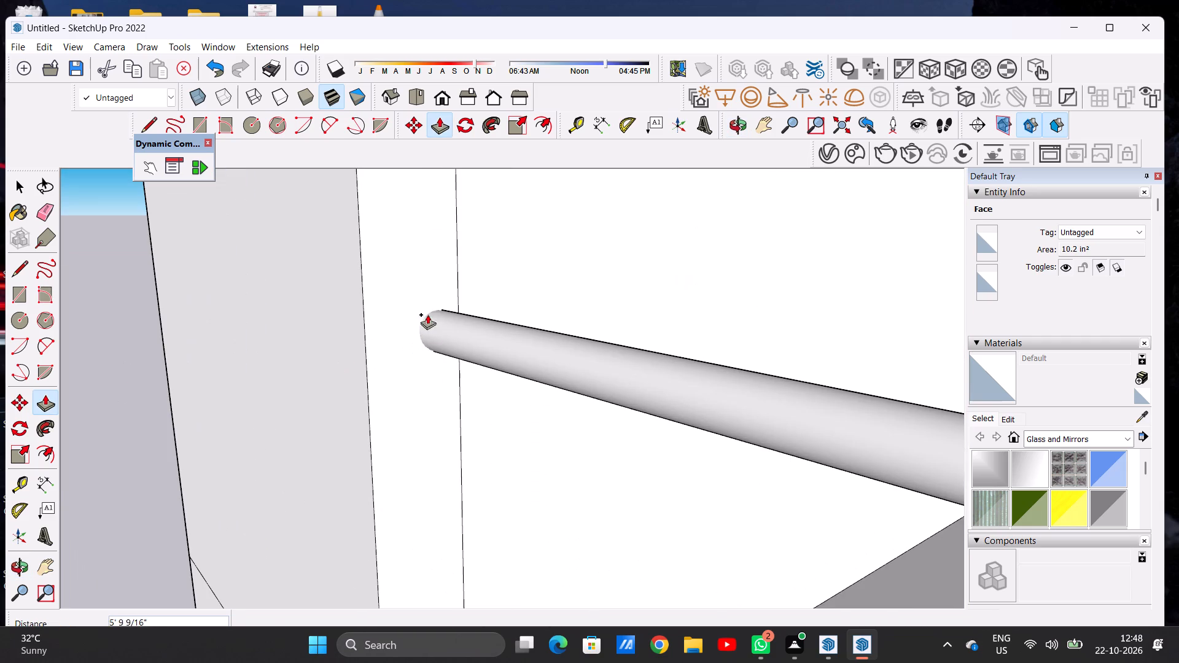
pyautogui.click(423, 290)
# Extrude the uppermost small circle on the corner column about 5' 6 1/2" to the opposite wall, beneath the top rail.
pyautogui.scroll(-20, 431, 379)
pyautogui.scroll(-2, 431, 379)
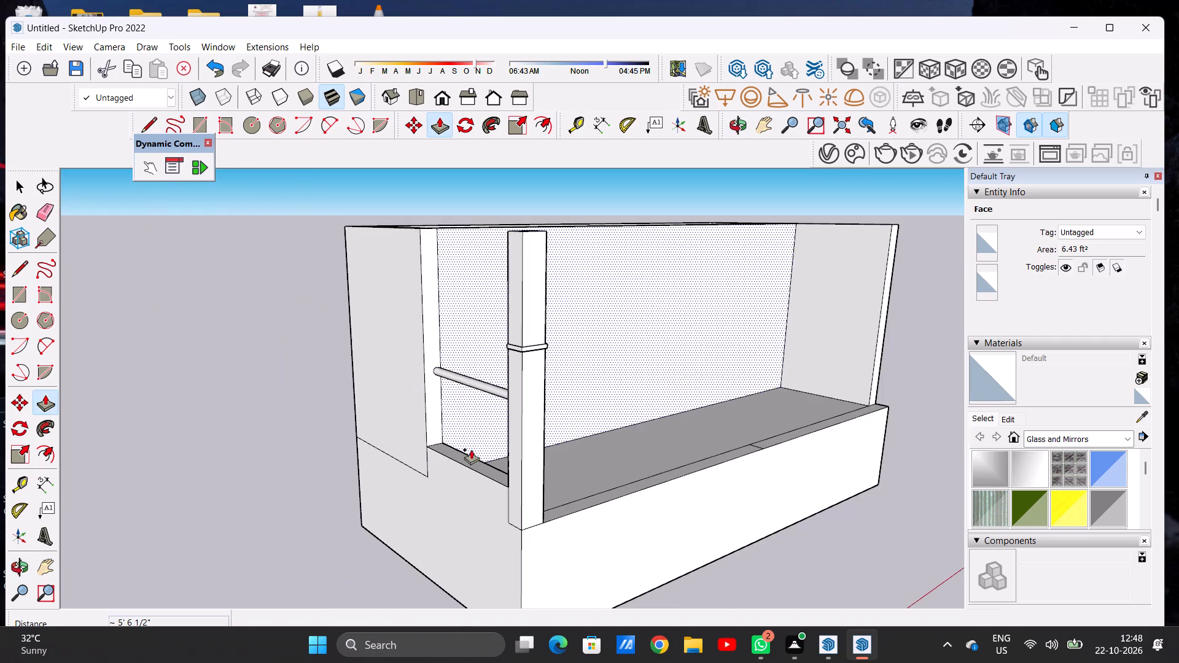
pyautogui.moveTo(471, 449); pyautogui.dragTo(805, 426, button='middle')
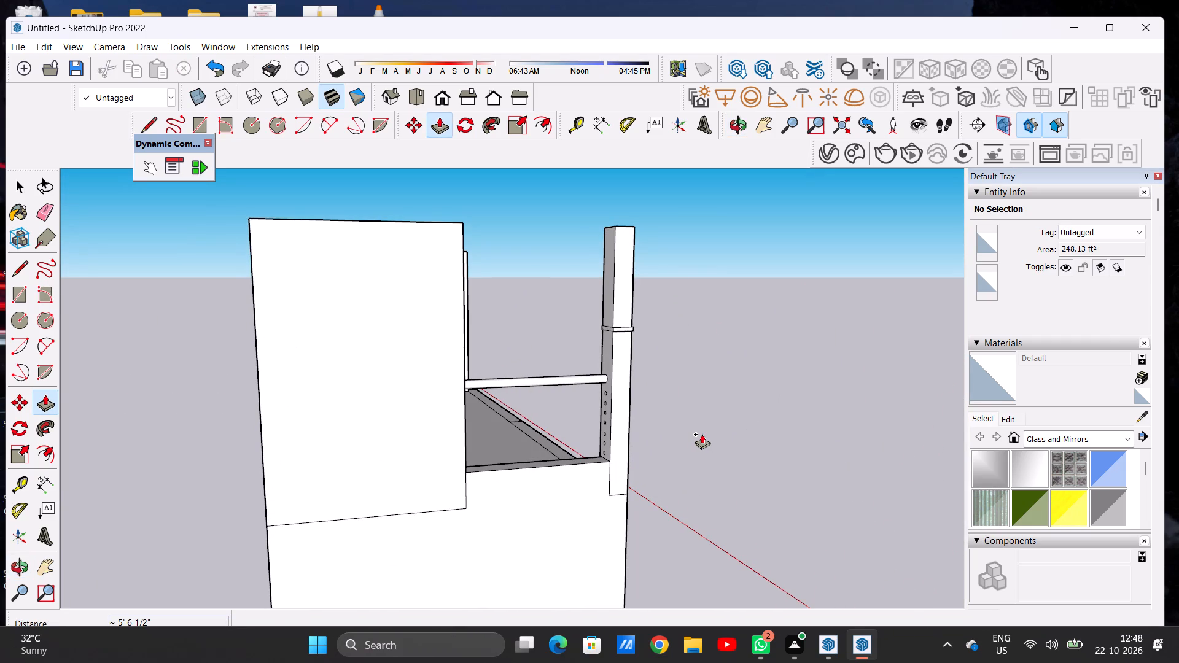
pyautogui.scroll(6, 633, 427)
pyautogui.moveTo(556, 413); pyautogui.dragTo(643, 431, button='middle')
pyautogui.scroll(3, 611, 396)
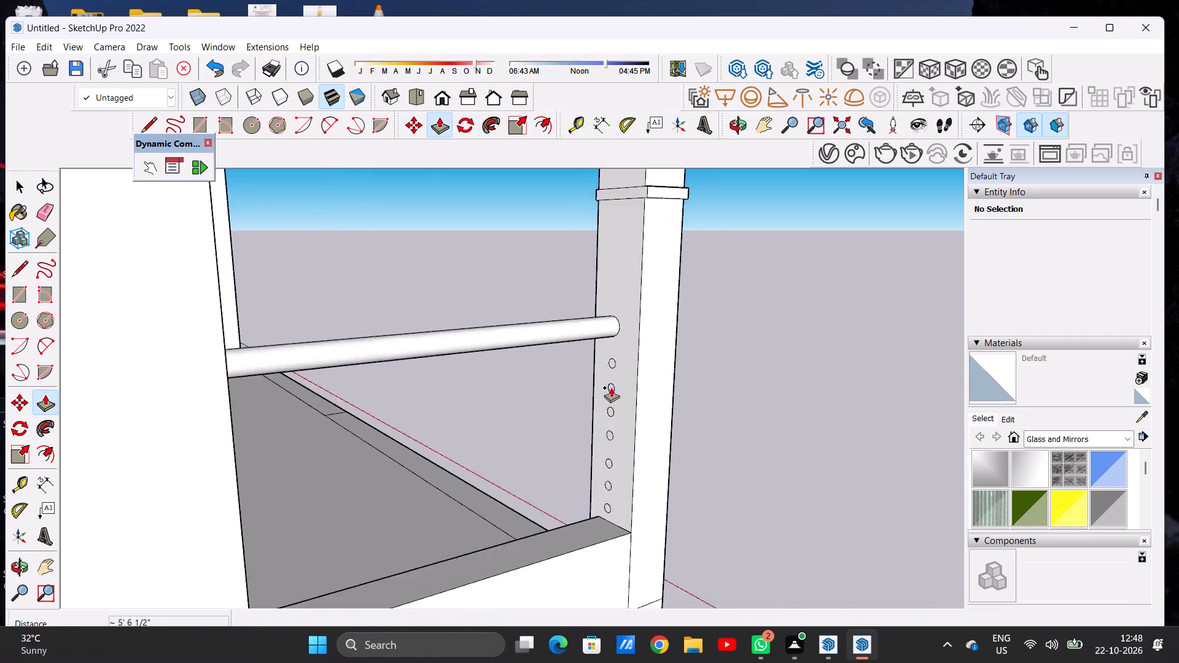
pyautogui.scroll(17, 611, 387)
pyautogui.click(605, 330)
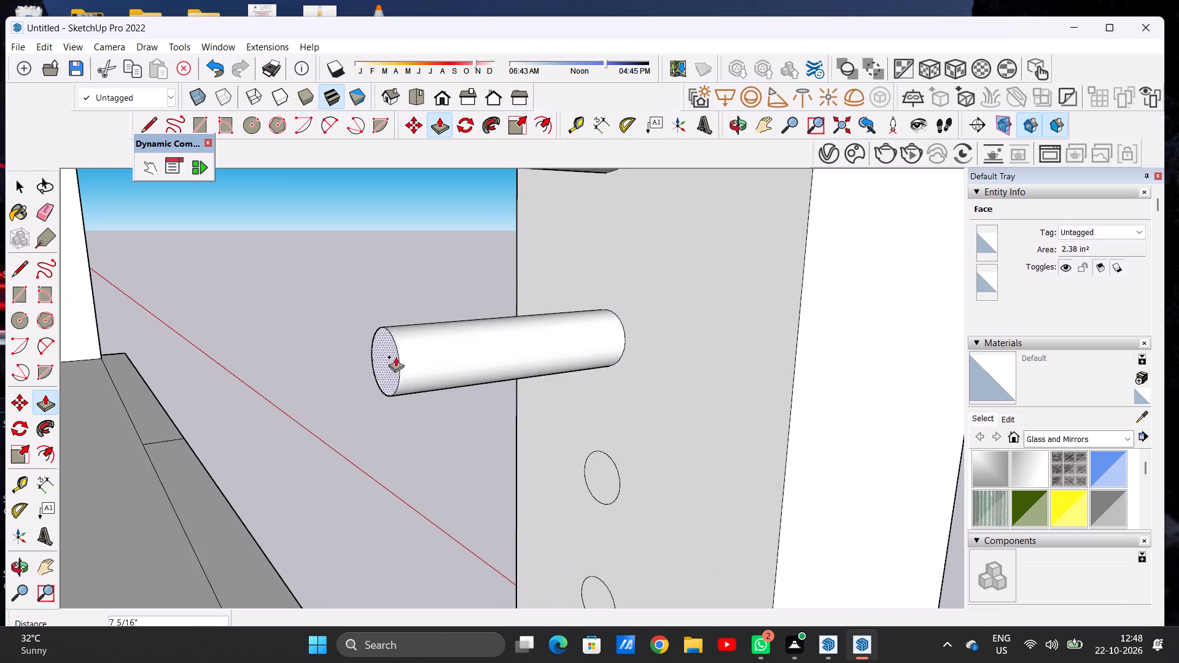
pyautogui.scroll(-20, 428, 366)
pyautogui.scroll(-1, 428, 366)
pyautogui.scroll(1, 511, 355)
pyautogui.scroll(-10, 511, 355)
pyautogui.moveTo(357, 379); pyautogui.dragTo(142, 368, button='middle')
pyautogui.scroll(6, 395, 359)
pyautogui.scroll(6, 271, 344)
pyautogui.click(226, 307)
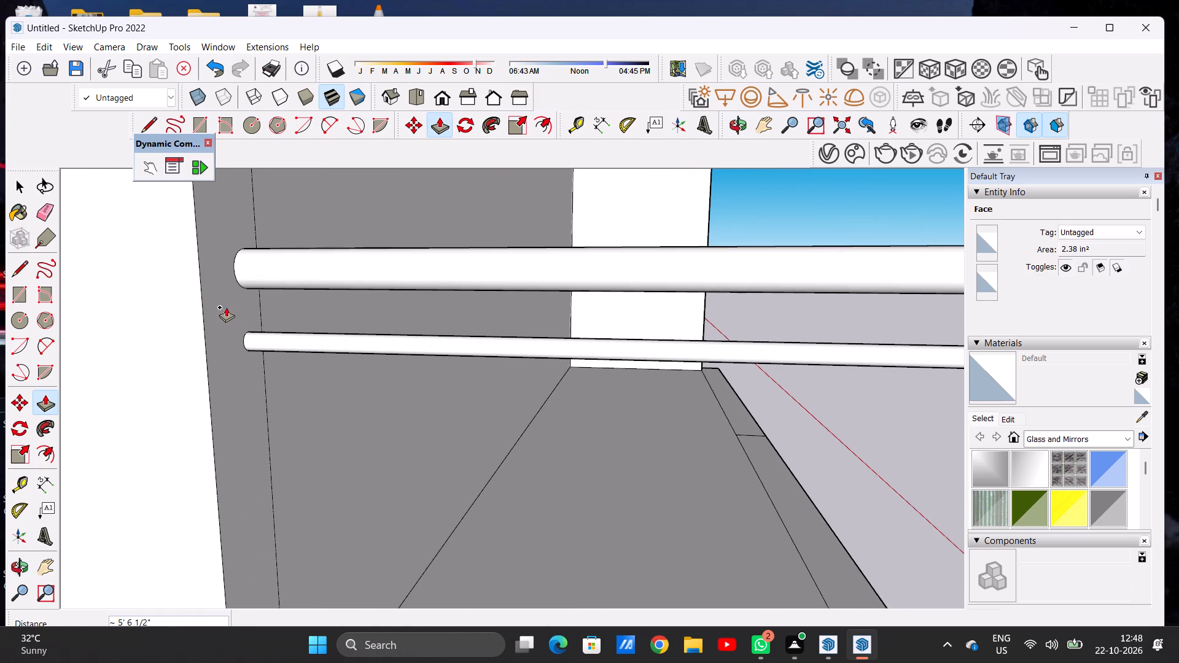
# Extrude the second small circle from the top about 5' 6 1/2" from the column to the opposite wall.
pyautogui.scroll(-13, 375, 349)
pyautogui.moveTo(348, 402); pyautogui.dragTo(641, 431, button='middle')
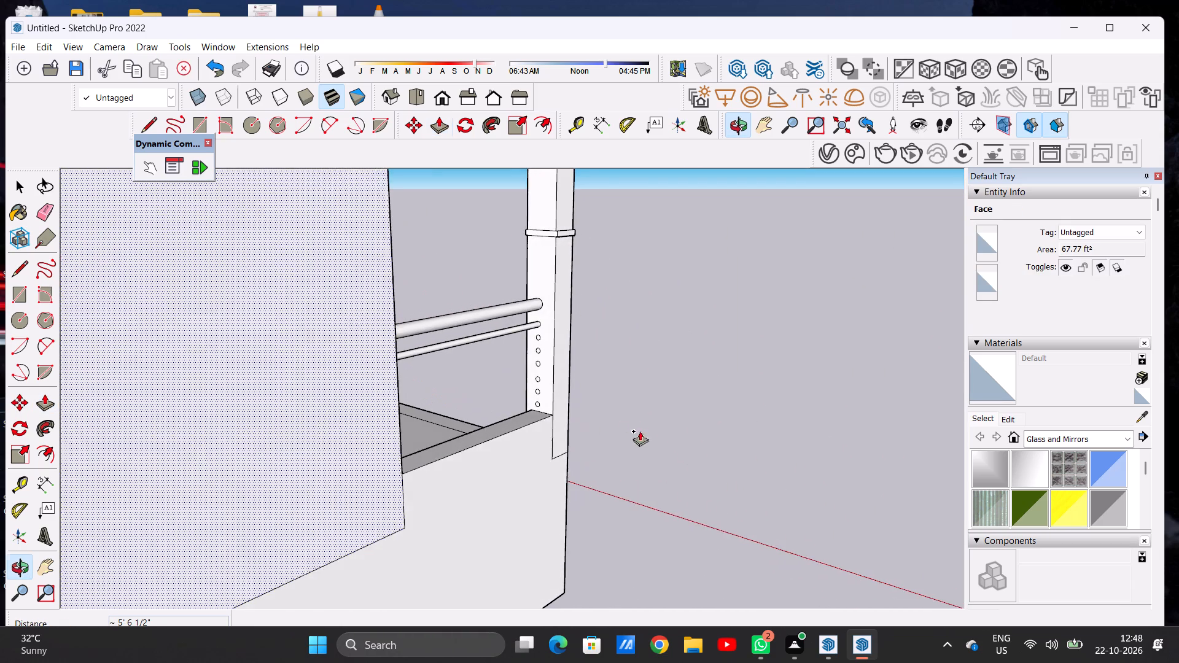
pyautogui.scroll(18, 538, 363)
pyautogui.click(534, 289)
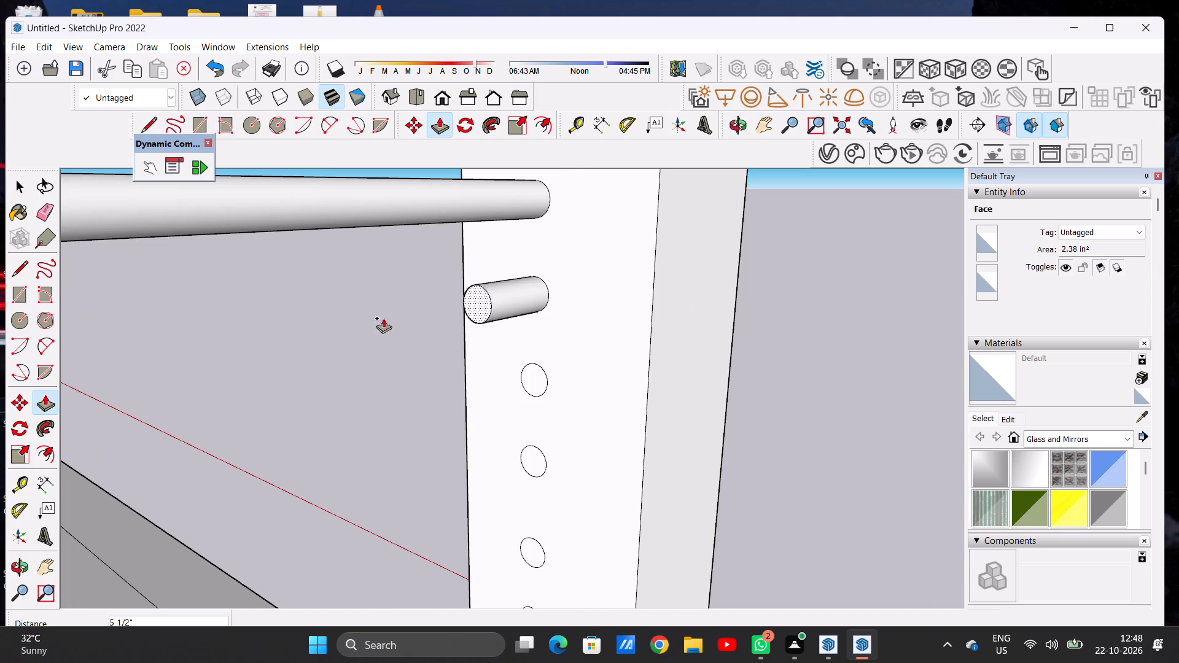
pyautogui.scroll(-20, 309, 336)
pyautogui.scroll(-3, 309, 336)
pyautogui.moveTo(330, 332); pyautogui.dragTo(187, 328, button='middle')
pyautogui.scroll(7, 255, 322)
pyautogui.moveTo(376, 307); pyautogui.dragTo(232, 281, button='middle')
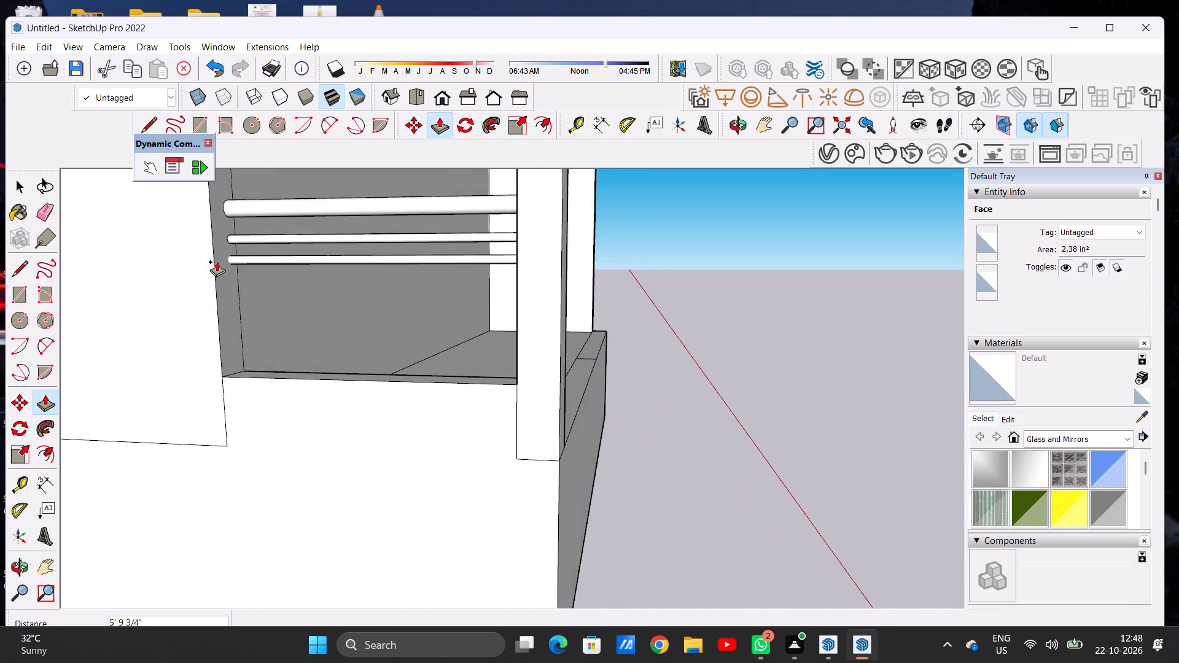
pyautogui.scroll(3, 217, 262)
pyautogui.scroll(-1, 217, 262)
pyautogui.scroll(10, 217, 262)
pyautogui.click(225, 229)
# Extrude the third small circle from the top to the opposite wall as a rail about 5' 6 1/2" long.
pyautogui.scroll(-5, 268, 344)
pyautogui.scroll(1, 276, 357)
pyautogui.scroll(-7, 276, 357)
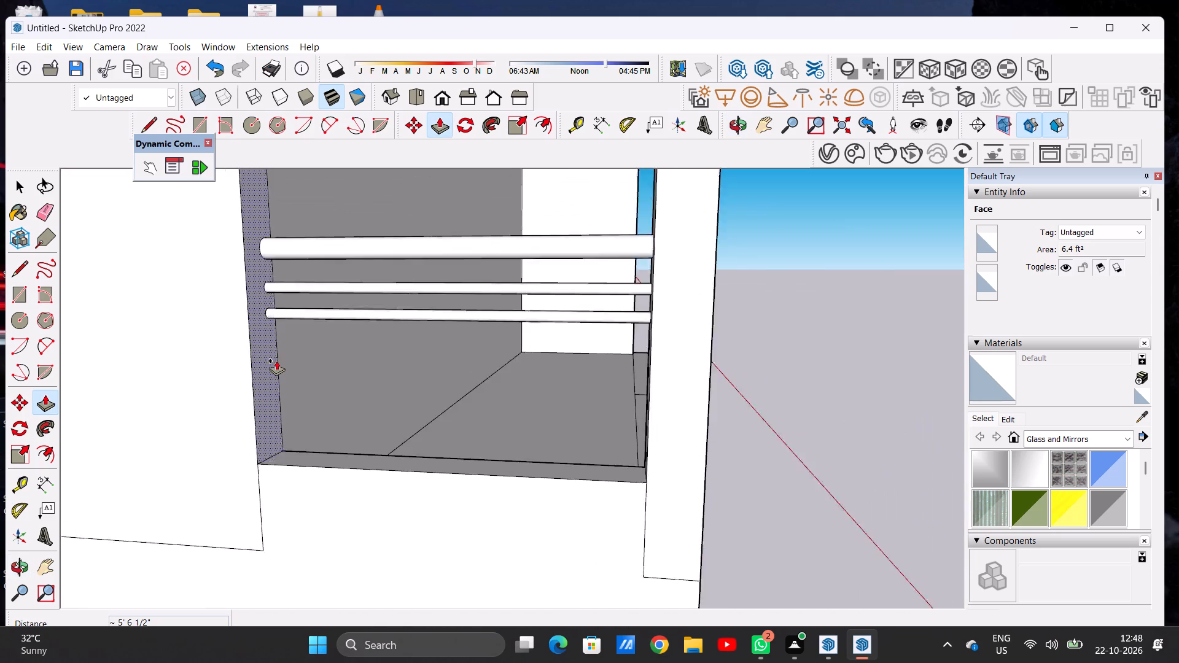
pyautogui.moveTo(259, 430); pyautogui.dragTo(452, 441, button='middle')
pyautogui.scroll(7, 495, 384)
pyautogui.scroll(-9, 548, 368)
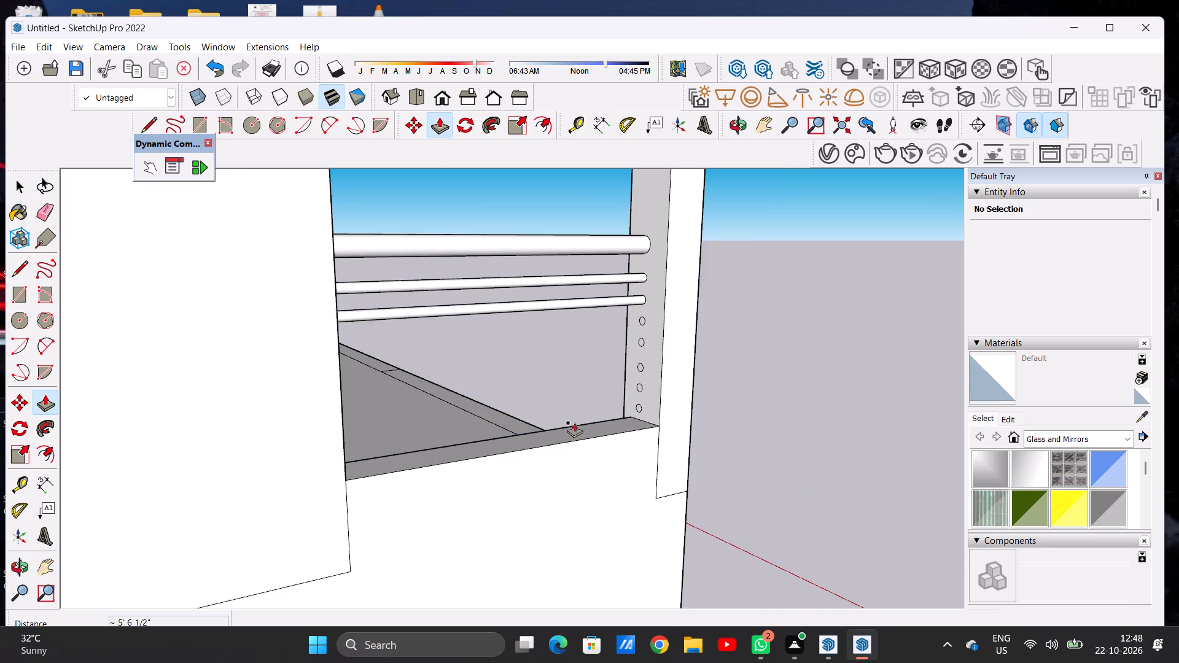
pyautogui.moveTo(716, 411); pyautogui.dragTo(790, 356, button='middle')
pyautogui.scroll(6, 692, 350)
pyautogui.scroll(-1, 430, 222)
pyautogui.scroll(5, 430, 222)
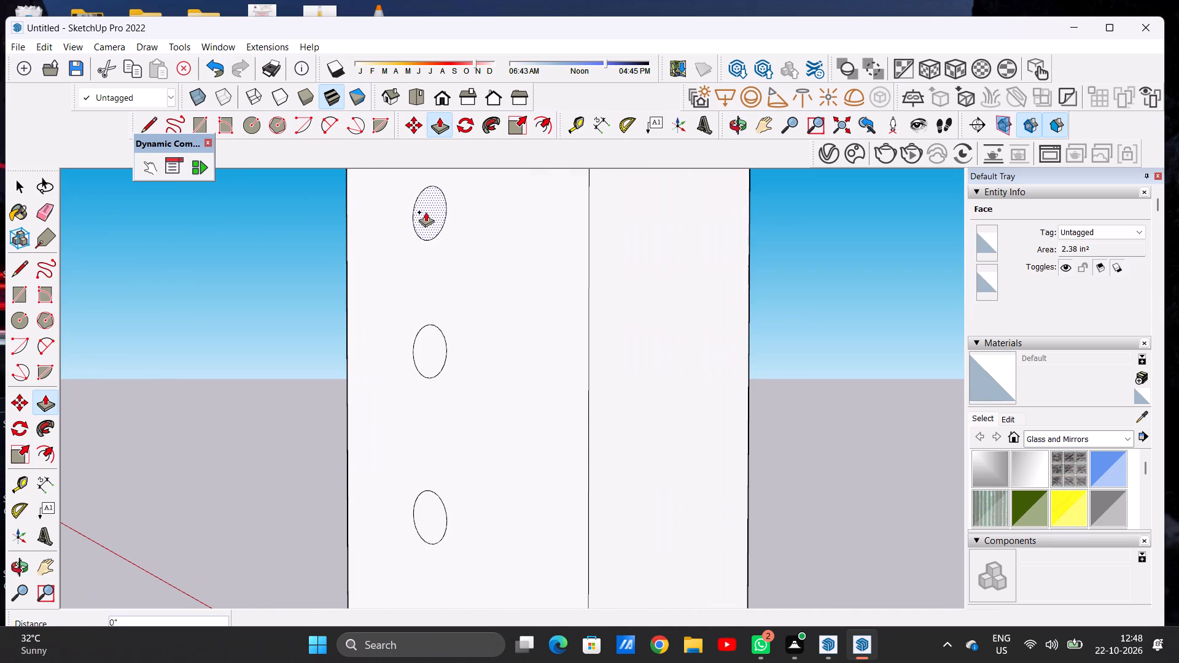
pyautogui.click(426, 212)
pyautogui.scroll(-20, 314, 234)
pyautogui.scroll(-2, 314, 234)
pyautogui.moveTo(378, 273); pyautogui.dragTo(151, 249, button='middle')
pyautogui.scroll(9, 356, 252)
pyautogui.moveTo(336, 361); pyautogui.dragTo(232, 393, button='middle')
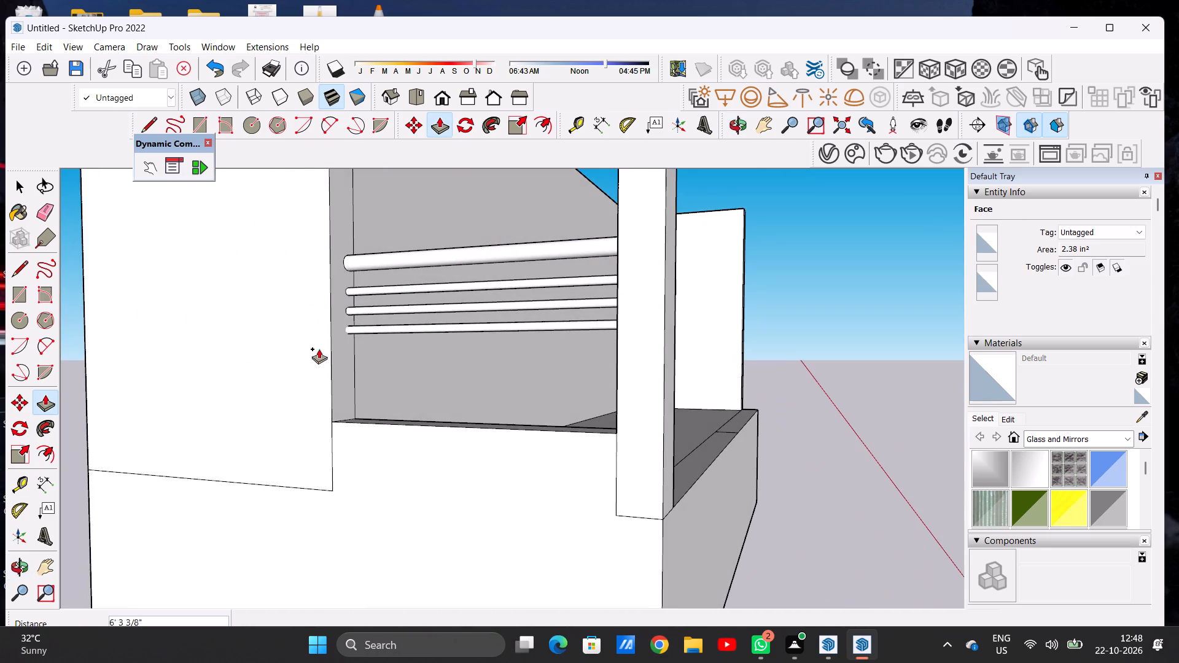
pyautogui.scroll(13, 323, 343)
pyautogui.click(337, 298)
# Extrude the fourth small circle from the top about 5' 6 1/2" so its rail meets the opposite wall.
pyautogui.scroll(-15, 379, 425)
pyautogui.scroll(1, 404, 389)
pyautogui.scroll(-11, 404, 389)
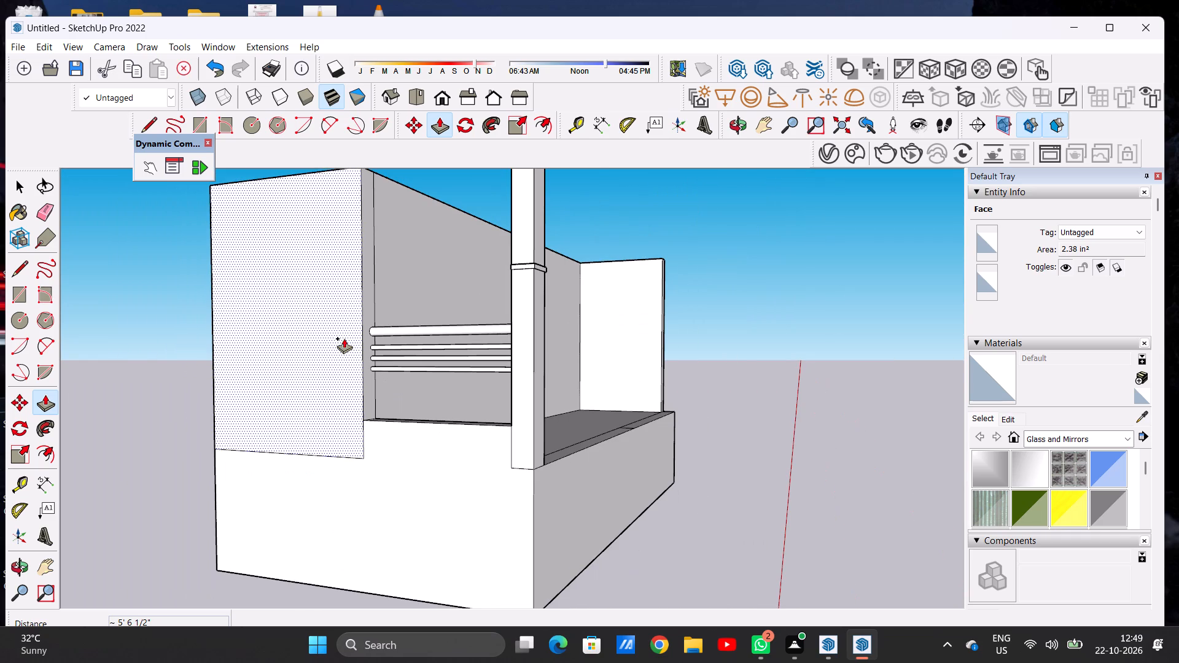
pyautogui.scroll(-6, 325, 353)
pyautogui.moveTo(306, 379); pyautogui.dragTo(558, 429, button='middle')
pyautogui.scroll(1, 481, 408)
pyautogui.scroll(-1, 481, 408)
pyautogui.scroll(3, 481, 408)
pyautogui.scroll(-2, 481, 408)
pyautogui.scroll(11, 481, 408)
pyautogui.scroll(-7, 492, 387)
pyautogui.moveTo(488, 406); pyautogui.dragTo(510, 405, button='middle')
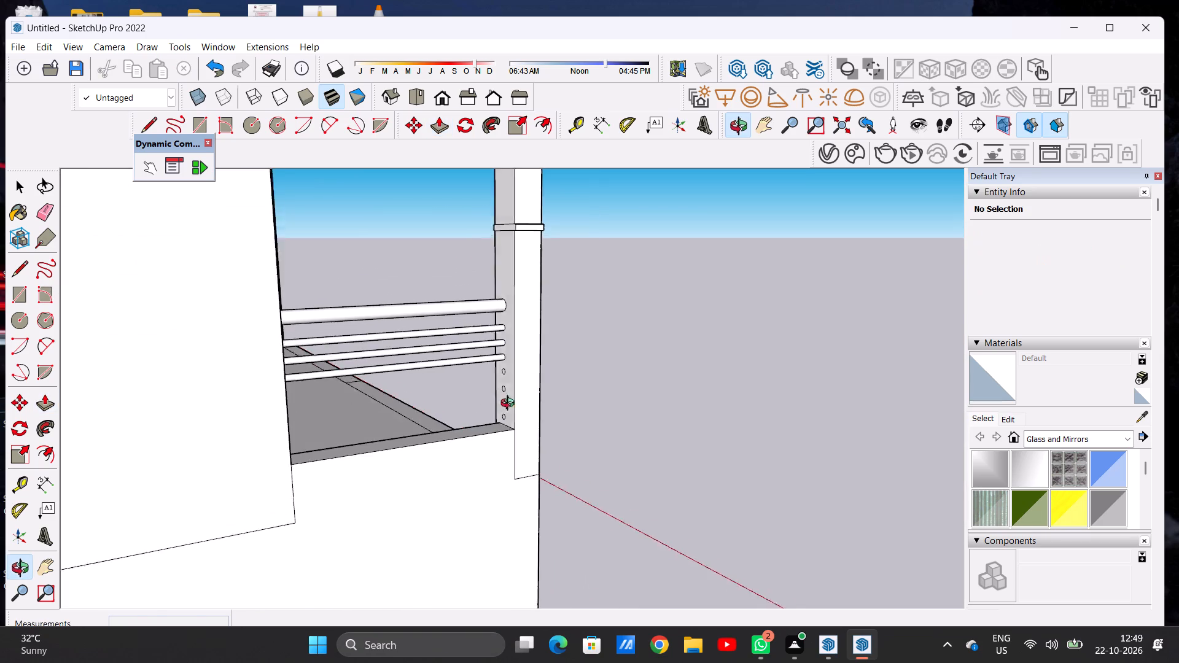
pyautogui.moveTo(510, 405); pyautogui.dragTo(533, 405, button='middle')
pyautogui.scroll(7, 454, 385)
pyautogui.scroll(-8, 590, 344)
pyautogui.moveTo(597, 395); pyautogui.dragTo(643, 370, button='middle')
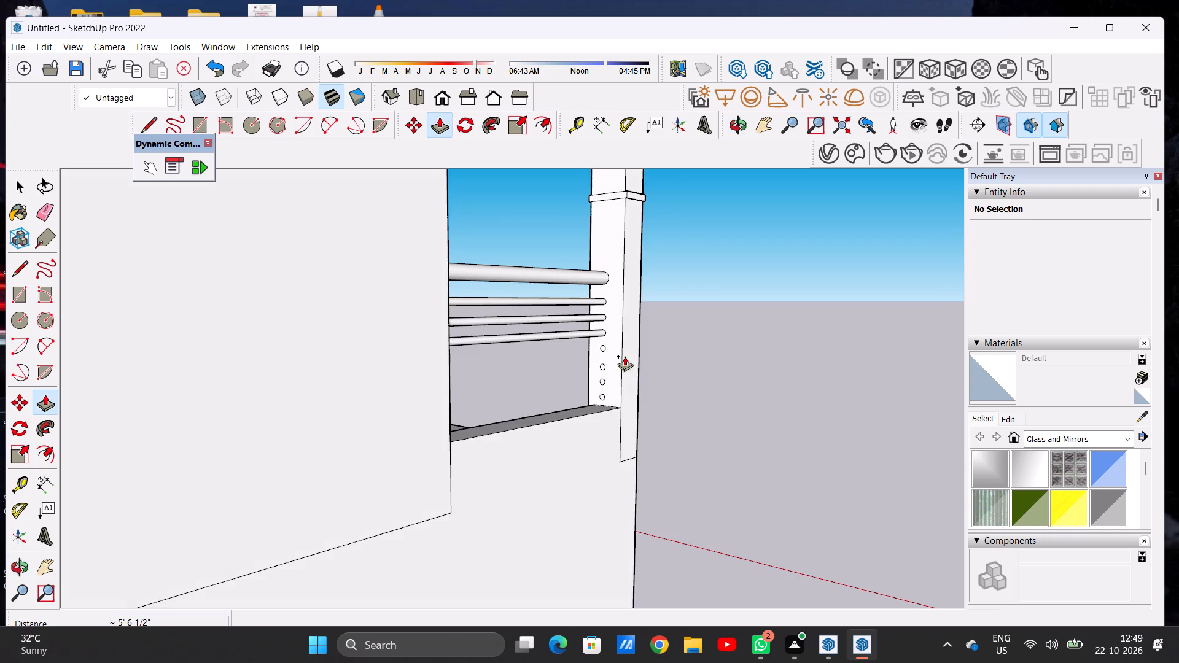
pyautogui.scroll(20, 607, 346)
pyautogui.scroll(4, 607, 346)
pyautogui.click(591, 357)
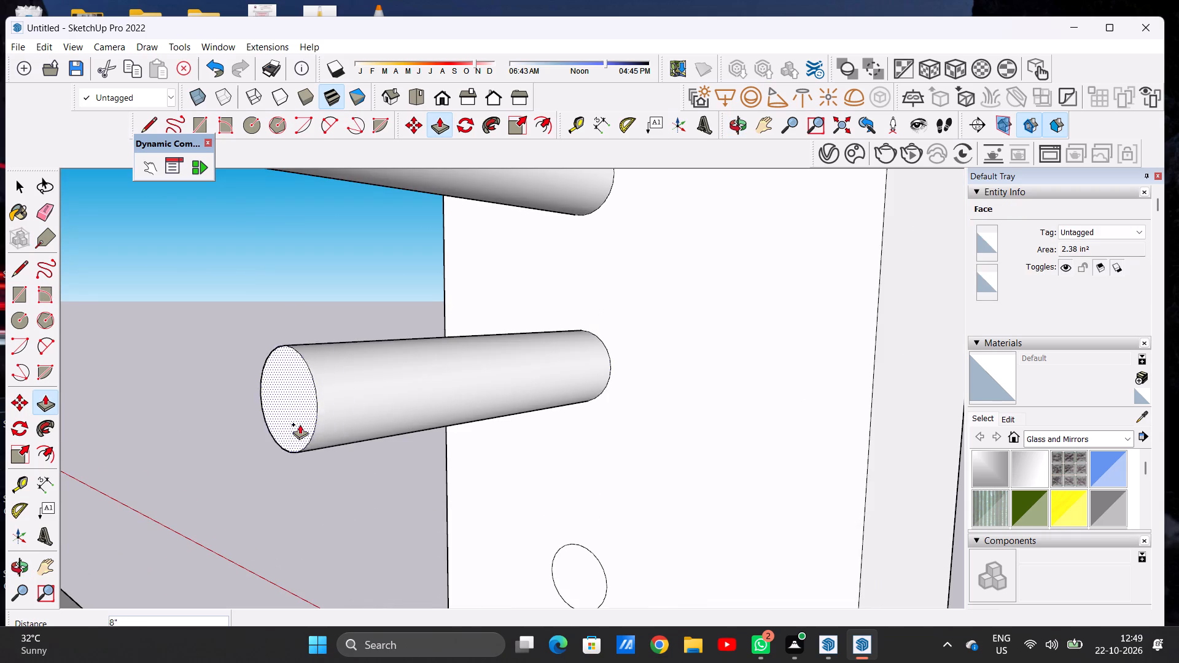
pyautogui.scroll(-20, 359, 389)
pyautogui.scroll(-5, 359, 389)
pyautogui.scroll(1, 401, 354)
pyautogui.scroll(-5, 401, 354)
pyautogui.scroll(-9, 299, 357)
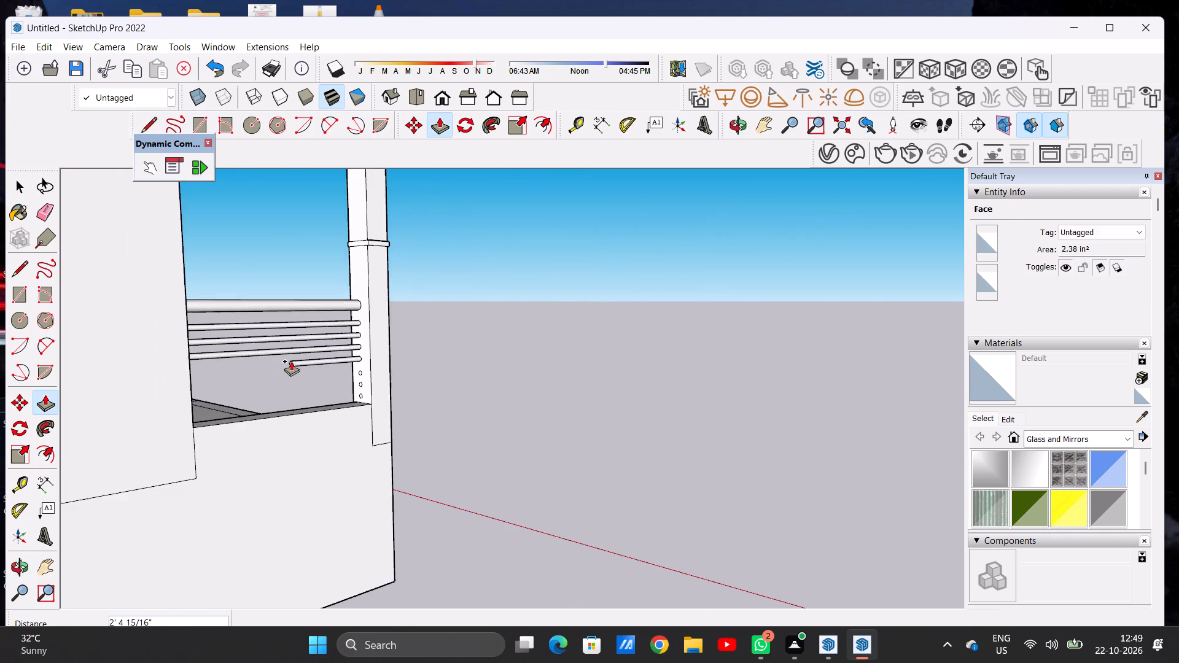
pyautogui.moveTo(255, 368); pyautogui.dragTo(111, 365, button='middle')
pyautogui.scroll(6, 242, 362)
pyautogui.moveTo(336, 360); pyautogui.dragTo(111, 368, button='middle')
pyautogui.scroll(13, 309, 311)
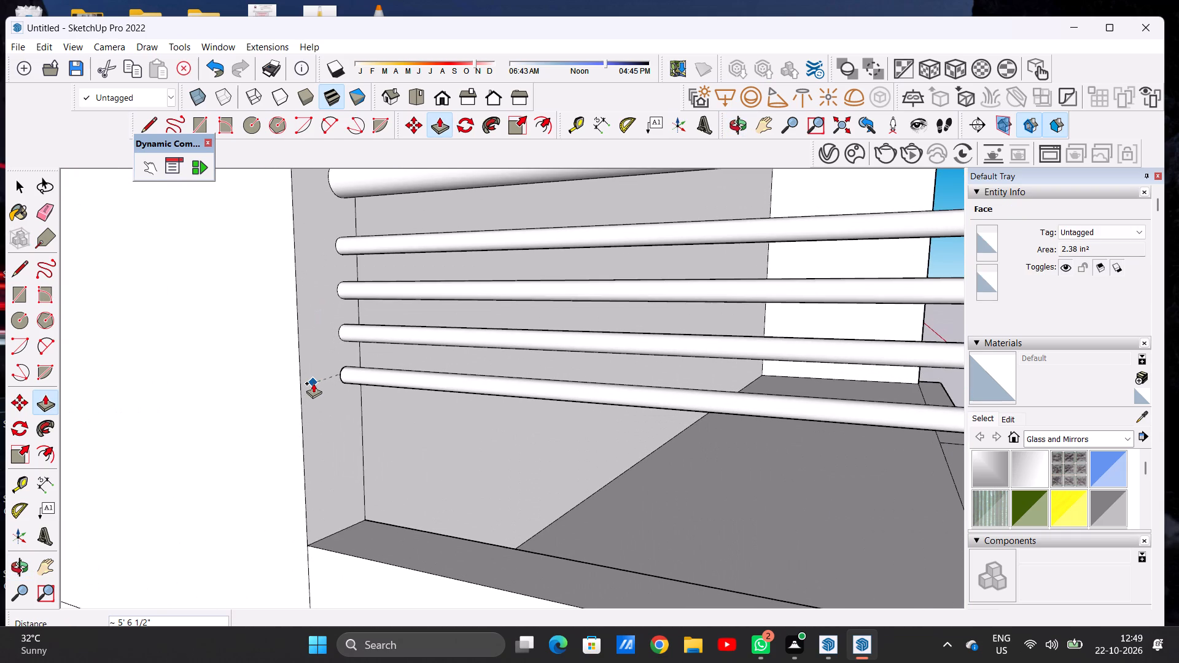
pyautogui.click(313, 383)
# Extrude the lowest small circle, just above the ledge, about 5' 6 1/2" to the opposite wall.
pyautogui.scroll(-20, 306, 359)
pyautogui.scroll(-3, 306, 359)
pyautogui.moveTo(332, 394); pyautogui.dragTo(516, 426, button='middle')
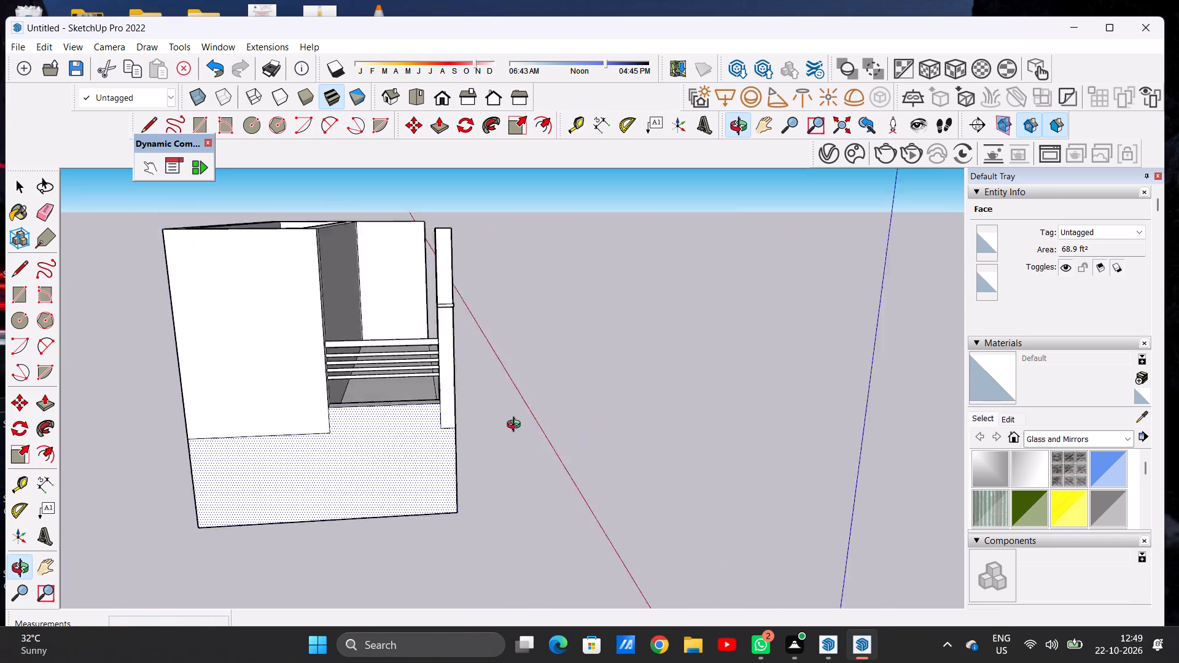
pyautogui.moveTo(516, 426); pyautogui.dragTo(629, 448, button='middle')
pyautogui.scroll(7, 472, 388)
pyautogui.scroll(12, 521, 451)
pyautogui.scroll(-1, 524, 418)
pyautogui.scroll(3, 524, 418)
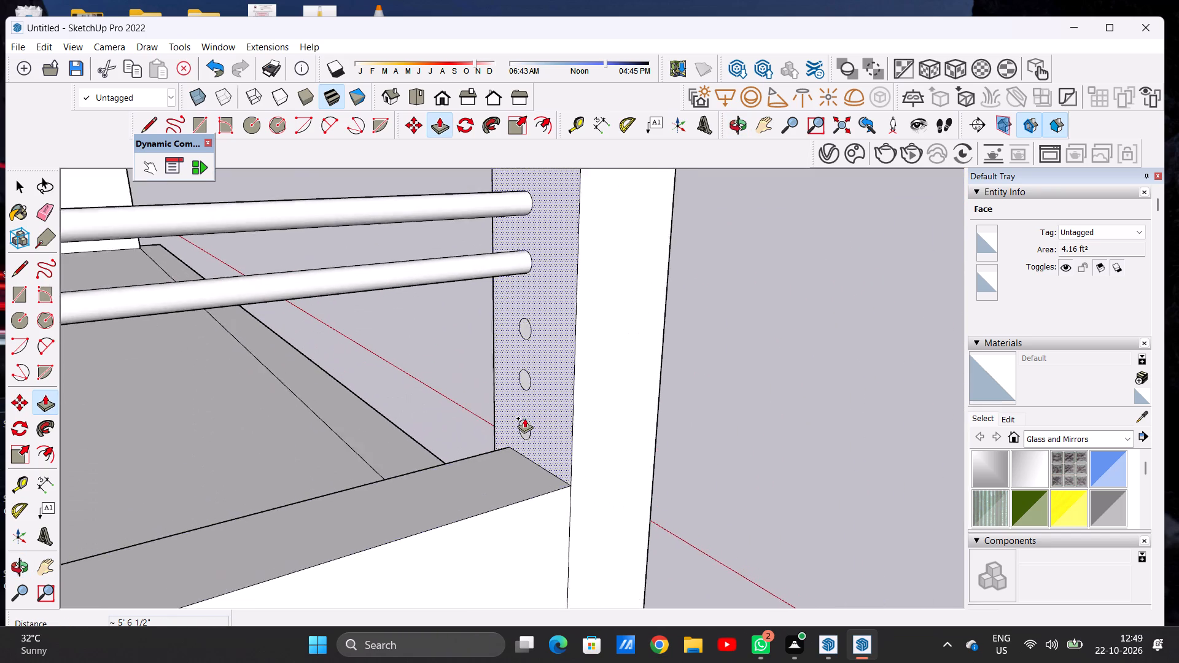
pyautogui.scroll(6, 524, 418)
pyautogui.click(520, 416)
pyautogui.scroll(-19, 327, 418)
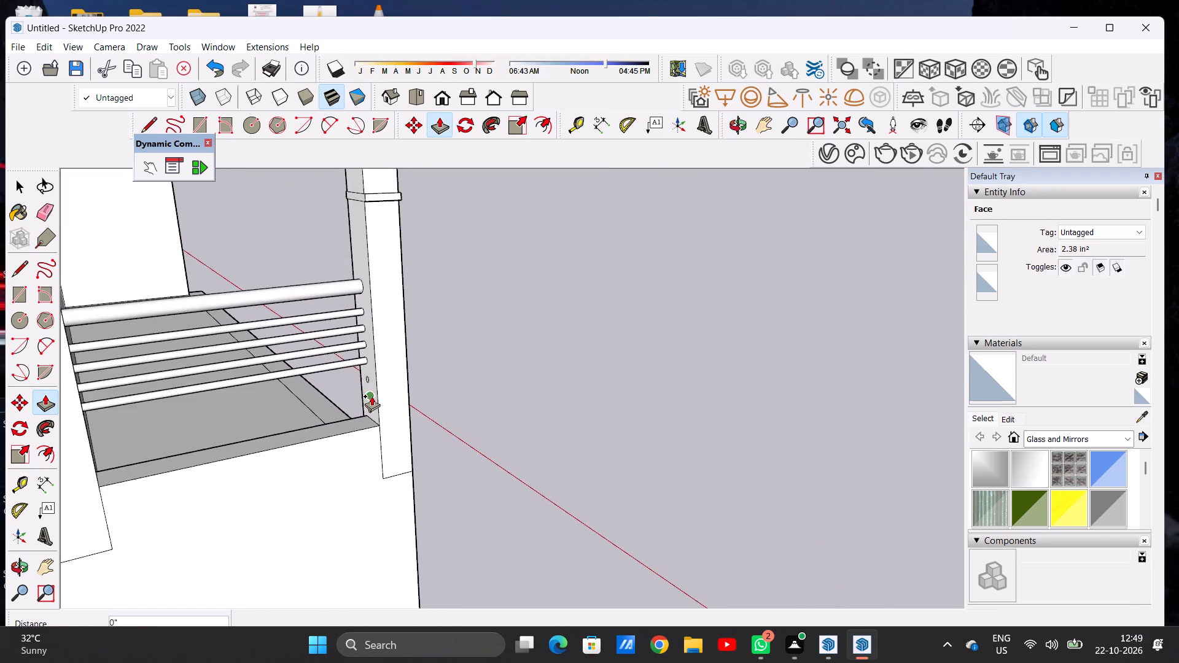
pyautogui.scroll(-3, 372, 396)
pyautogui.moveTo(262, 419); pyautogui.dragTo(174, 398, button='middle')
pyautogui.scroll(13, 231, 398)
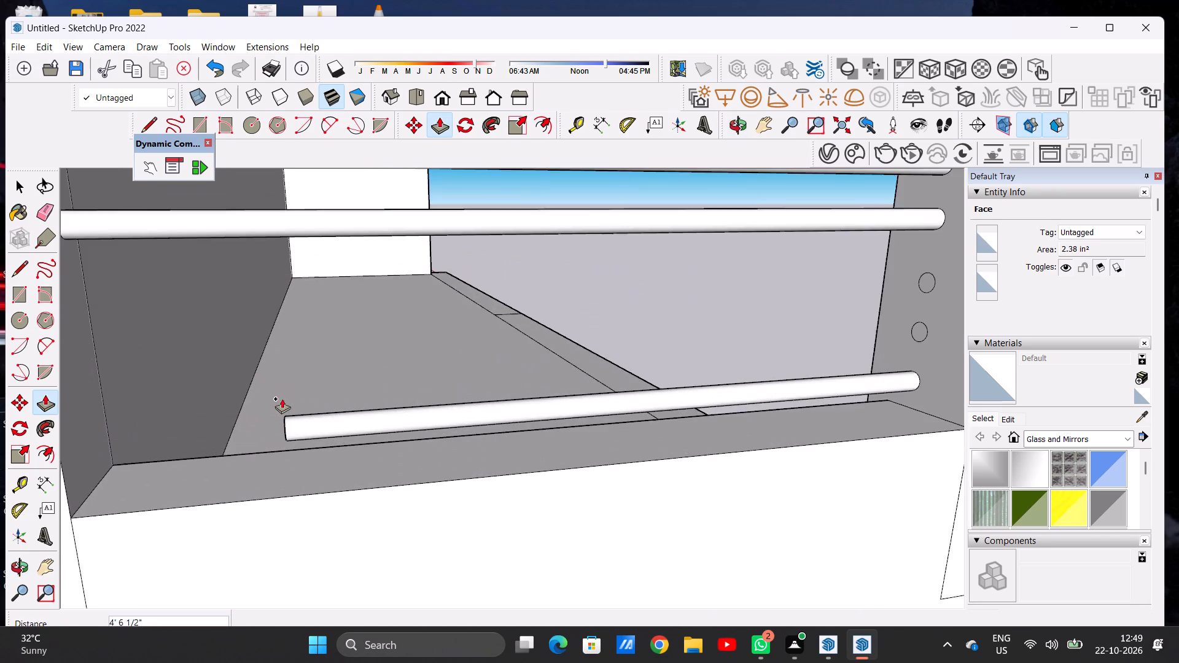
pyautogui.moveTo(242, 404); pyautogui.dragTo(103, 402, button='middle')
pyautogui.scroll(-5, 104, 400)
pyautogui.scroll(2, 114, 365)
pyautogui.scroll(-1, 114, 365)
pyautogui.scroll(4, 114, 365)
pyautogui.click(114, 365)
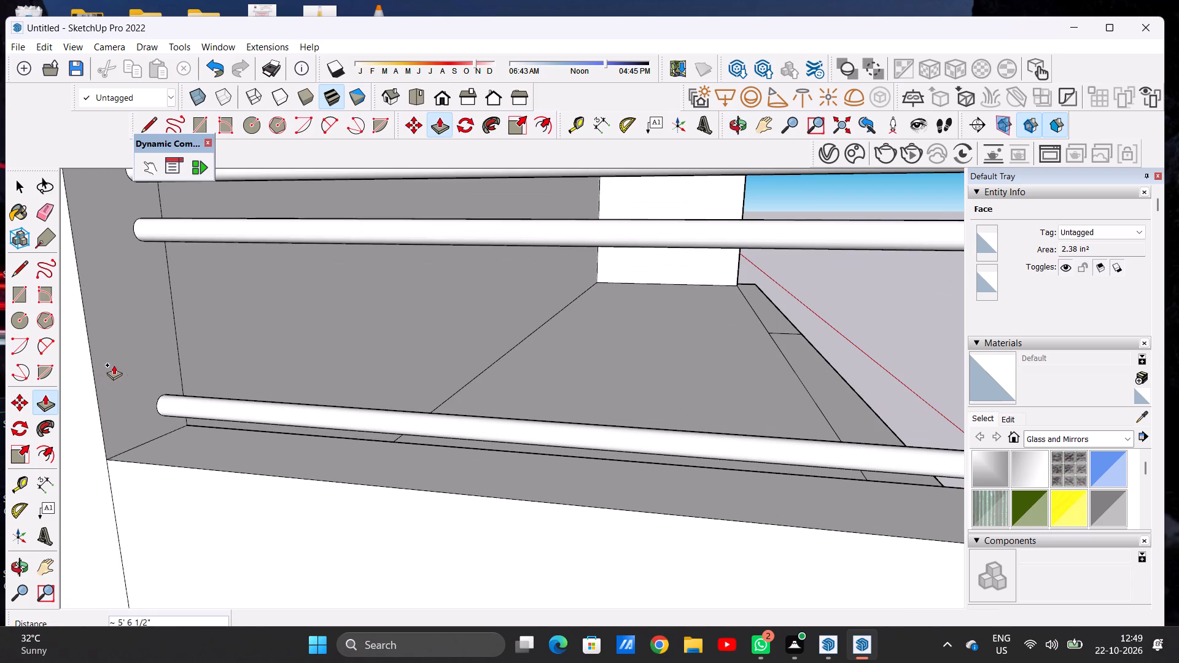
# Extrude the small circle directly above the bottom rail about 5' 6 1/2" from the column to the opposite wall.
pyautogui.scroll(-3, 305, 359)
pyautogui.scroll(1, 305, 359)
pyautogui.scroll(-12, 305, 359)
pyautogui.moveTo(295, 368); pyautogui.dragTo(577, 374, button='middle')
pyautogui.scroll(7, 446, 380)
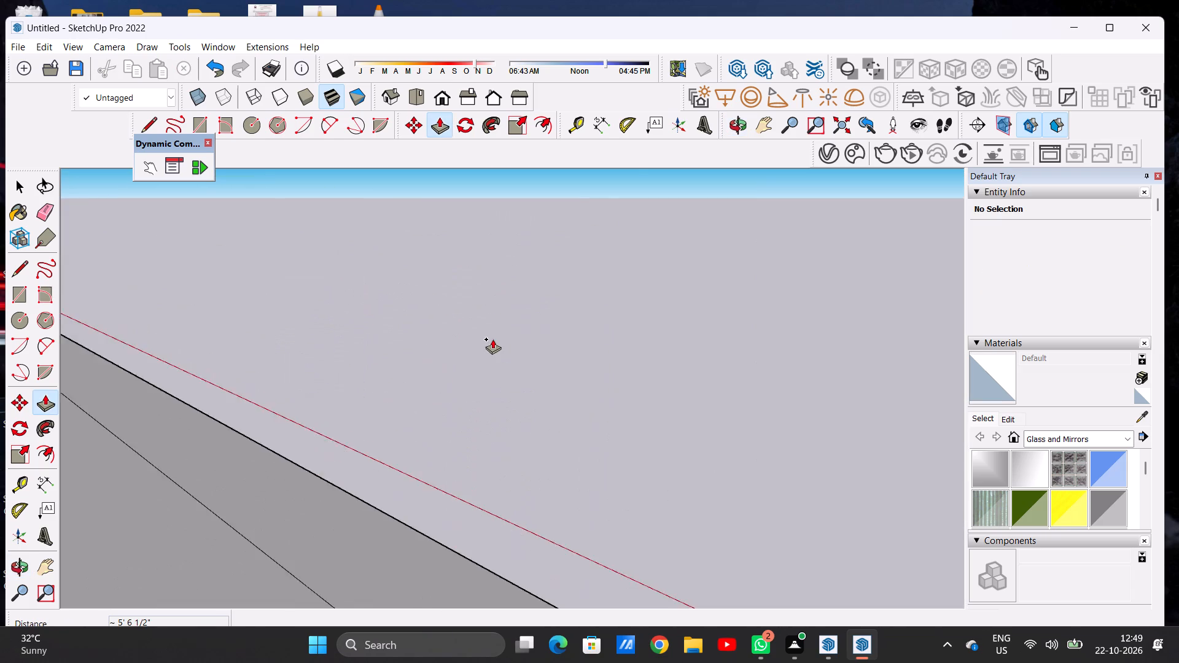
pyautogui.scroll(-13, 492, 339)
pyautogui.moveTo(494, 354); pyautogui.dragTo(518, 338, button='middle')
pyautogui.scroll(20, 518, 338)
pyautogui.scroll(1, 518, 338)
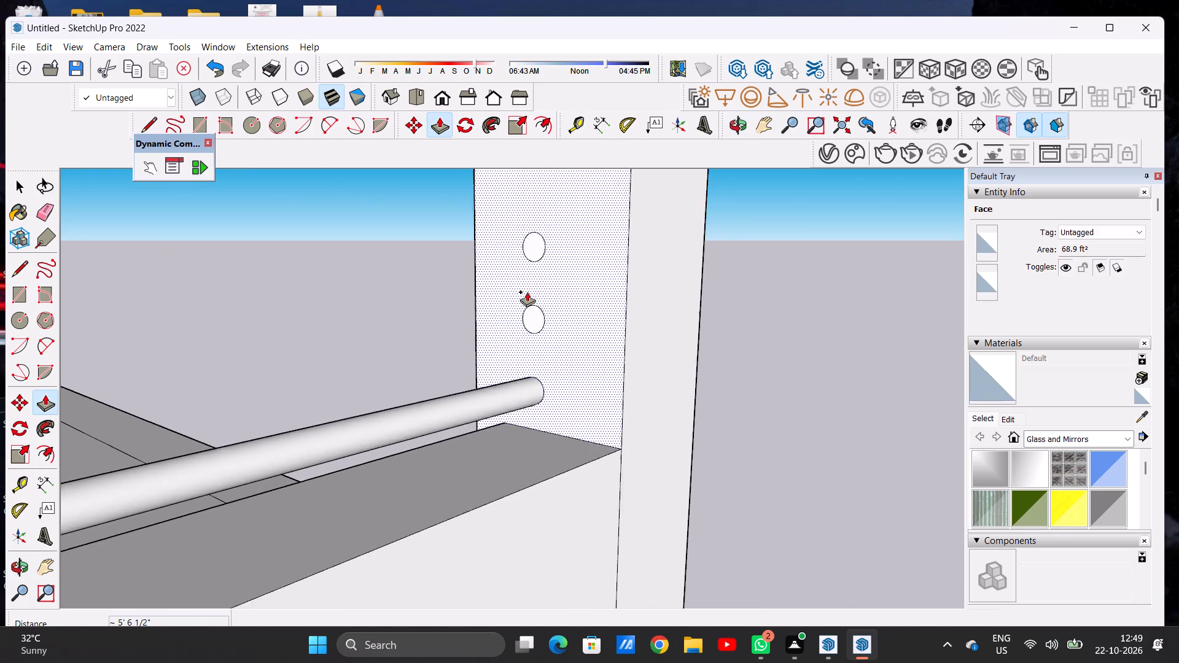
pyautogui.scroll(1, 527, 292)
pyautogui.scroll(-2, 527, 292)
pyautogui.scroll(7, 527, 292)
pyautogui.click(537, 341)
pyautogui.scroll(-10, 384, 385)
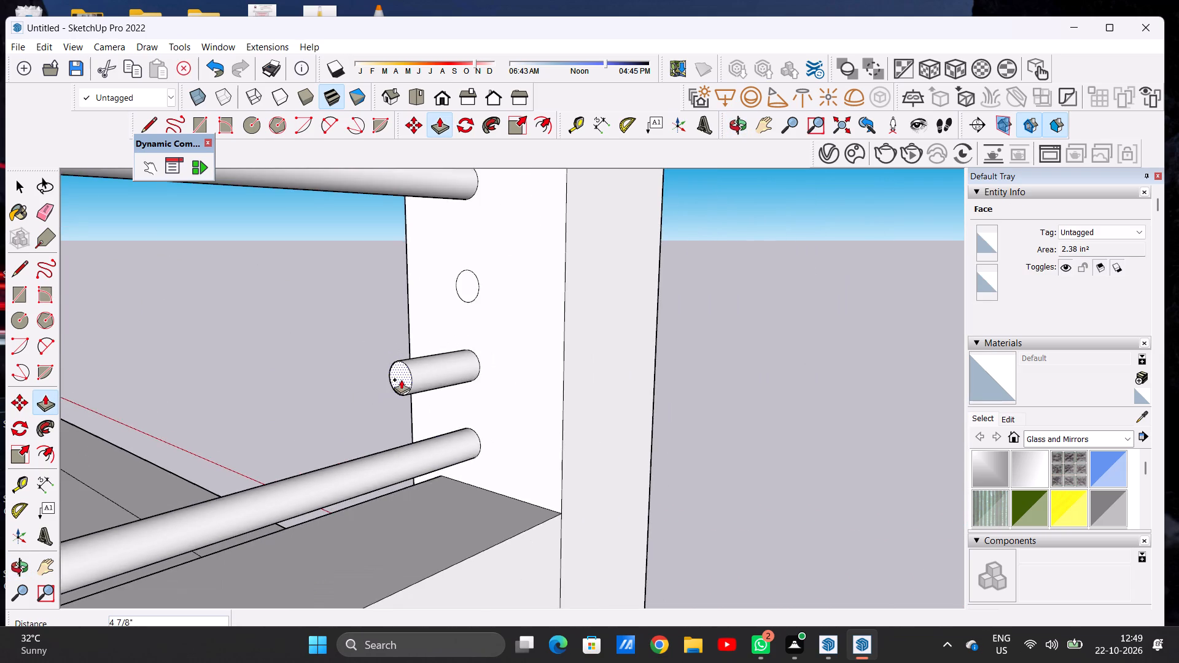
pyautogui.scroll(-19, 401, 379)
pyautogui.moveTo(379, 371); pyautogui.dragTo(144, 347, button='middle')
pyautogui.scroll(5, 481, 334)
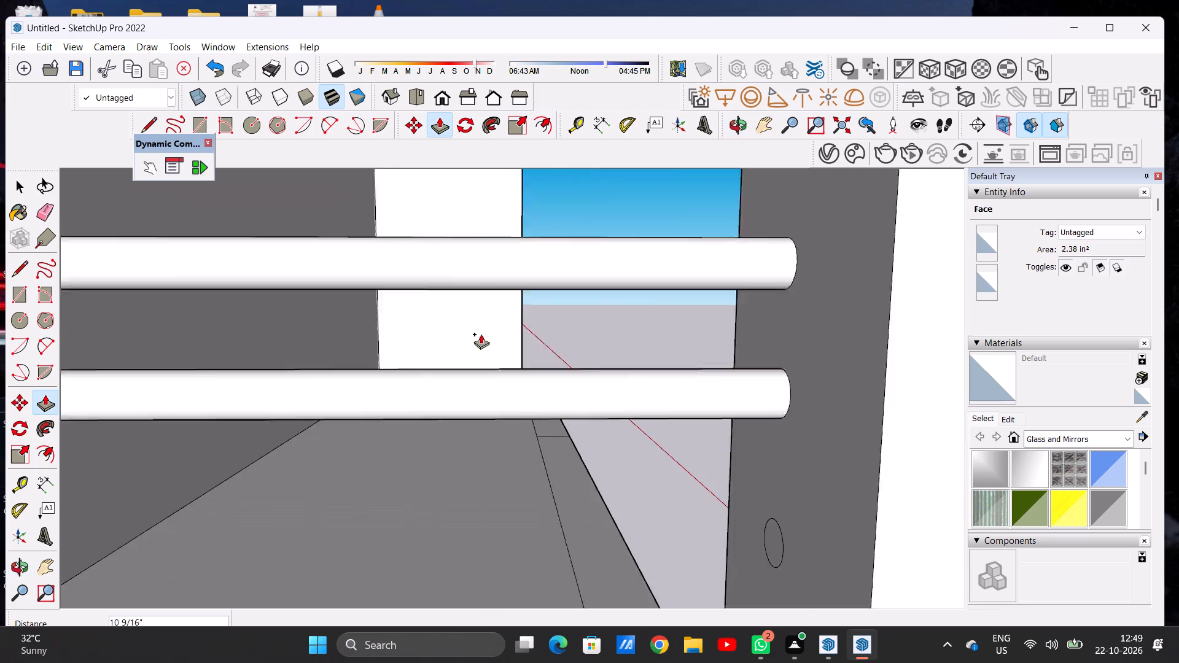
pyautogui.scroll(2, 481, 334)
pyautogui.scroll(-7, 468, 347)
pyautogui.moveTo(468, 348); pyautogui.dragTo(165, 359, button='middle')
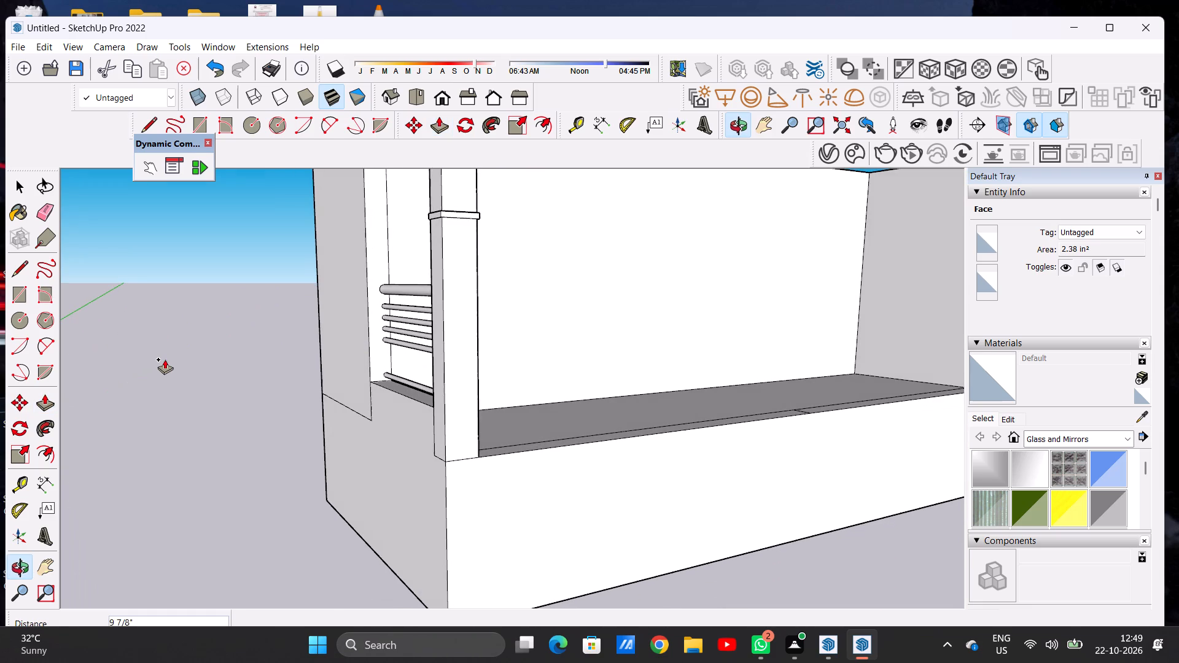
pyautogui.scroll(8, 461, 364)
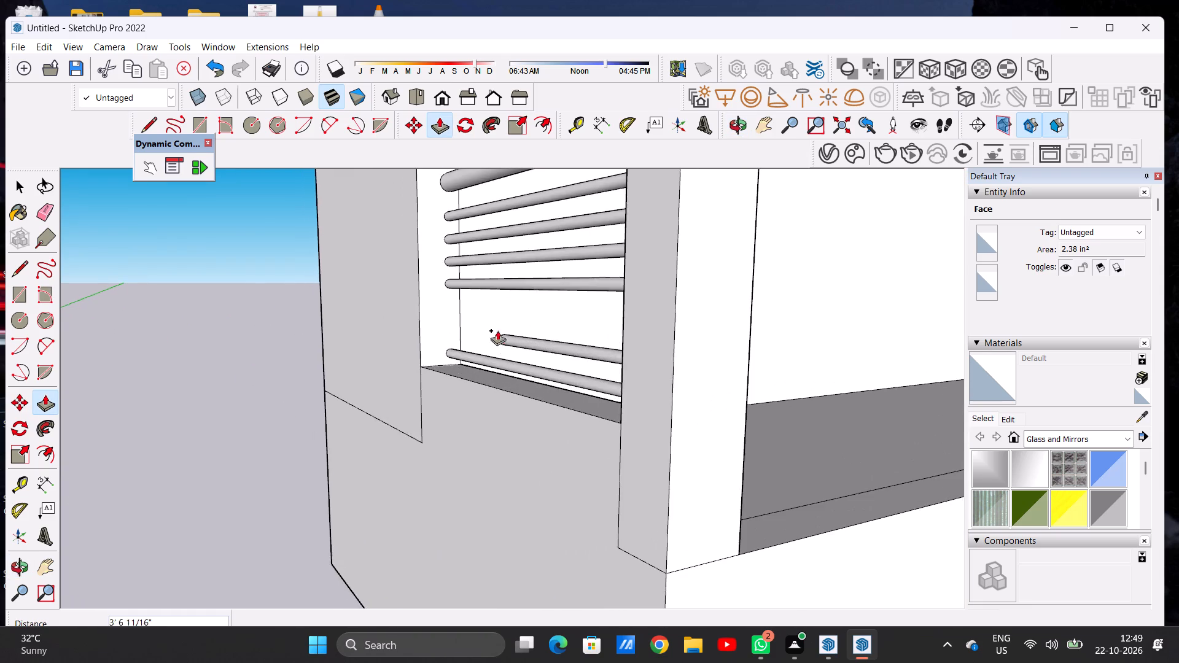
pyautogui.scroll(12, 480, 321)
pyautogui.click(384, 312)
# Extrude the last remaining small circle, in the gap between the upper and lower rails, about 5' 6 1/2" to the opposite wall.
pyautogui.scroll(-17, 375, 359)
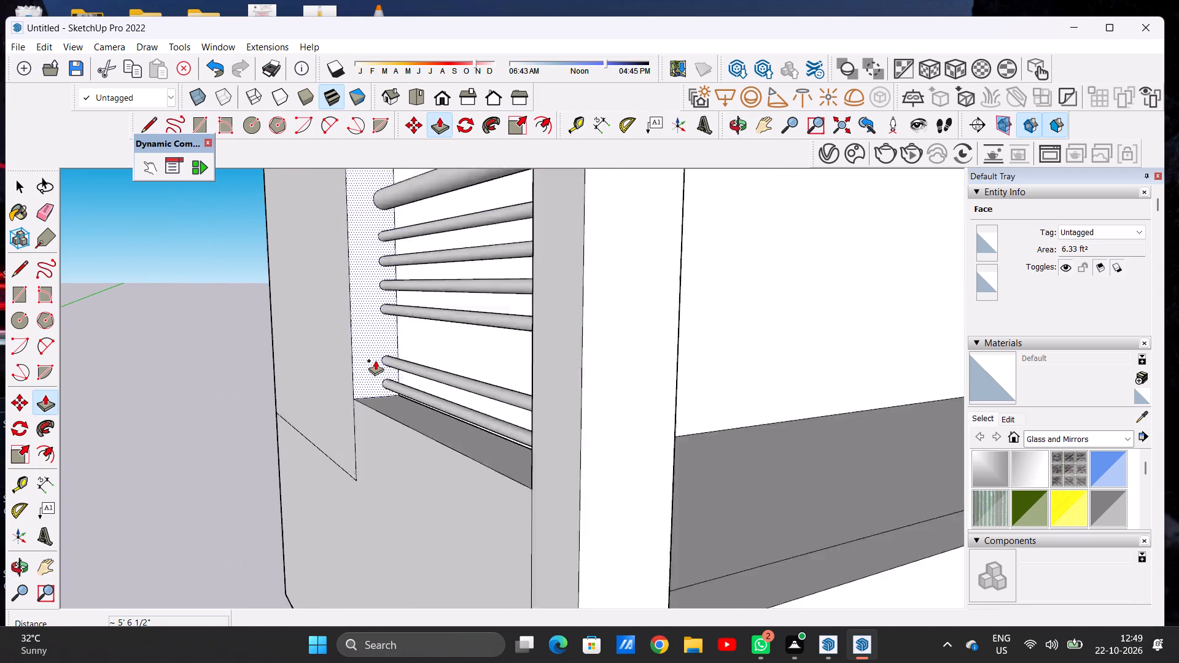
pyautogui.scroll(1, 375, 360)
pyautogui.scroll(-7, 375, 360)
pyautogui.moveTo(367, 378); pyautogui.dragTo(779, 411, button='middle')
pyautogui.scroll(2, 637, 374)
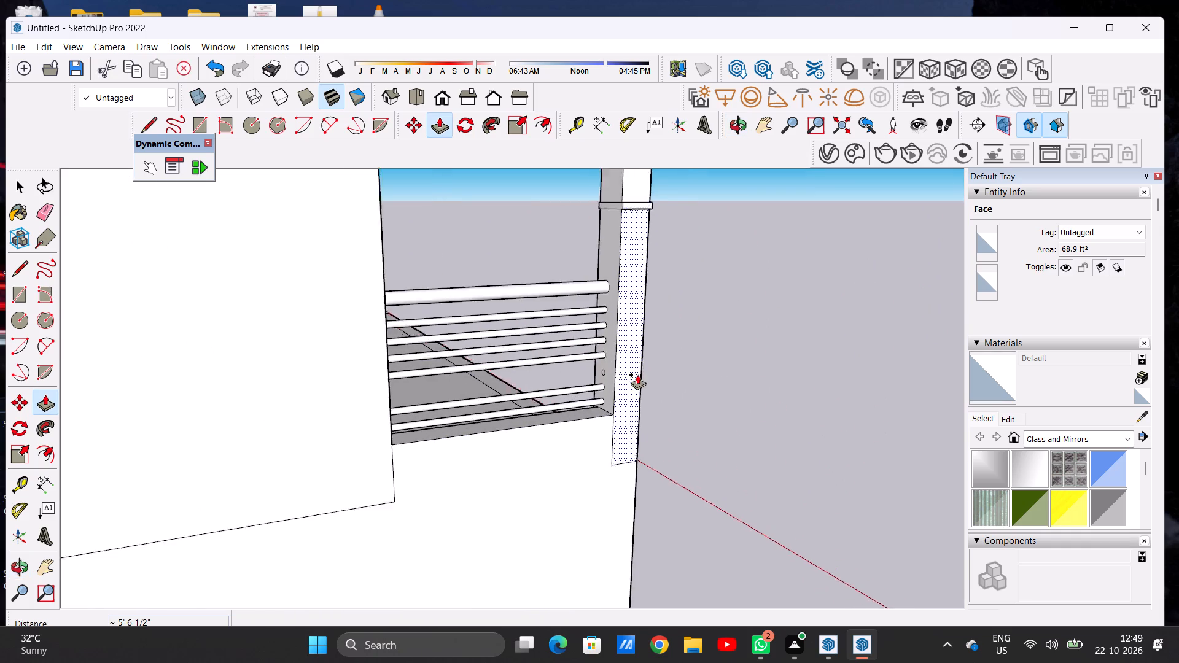
pyautogui.scroll(12, 637, 374)
pyautogui.moveTo(562, 377); pyautogui.dragTo(631, 353, button='middle')
pyautogui.scroll(10, 572, 358)
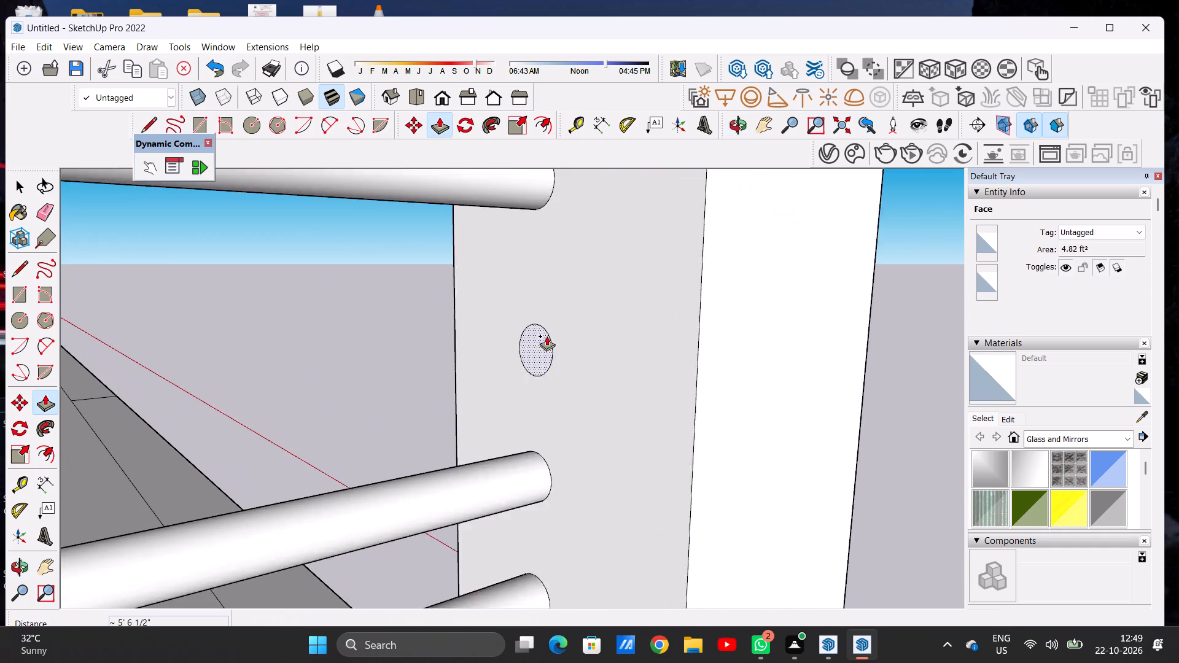
pyautogui.scroll(3, 547, 336)
pyautogui.click(532, 328)
pyautogui.scroll(-13, 216, 375)
pyautogui.scroll(-7, 348, 361)
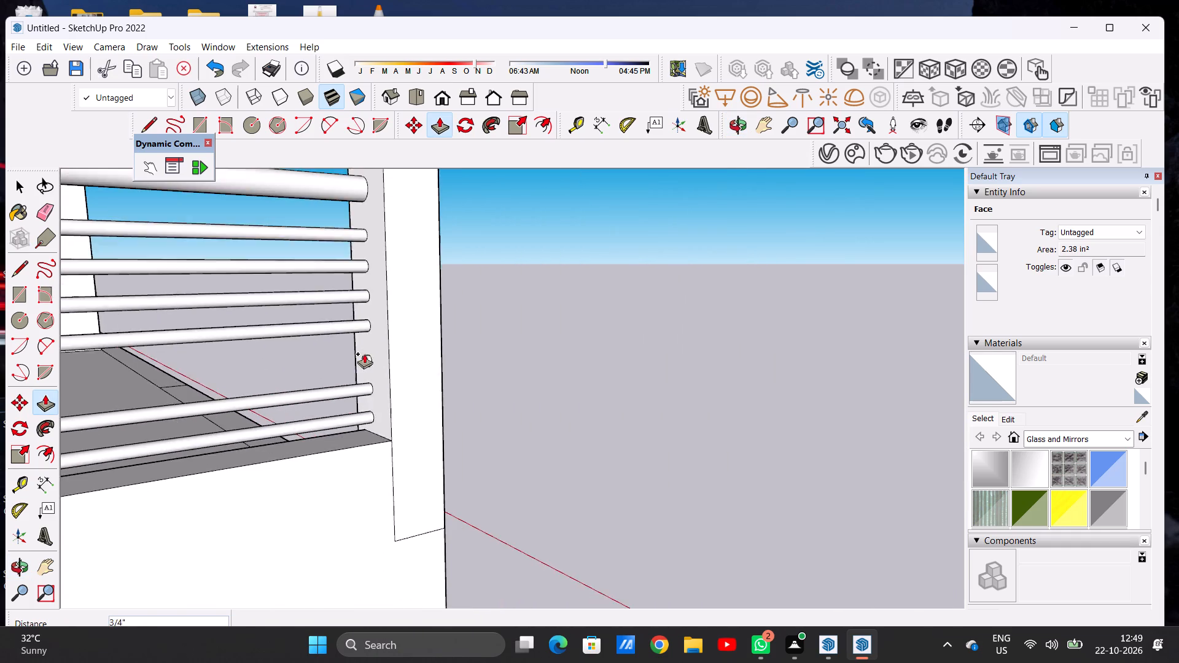
pyautogui.scroll(-12, 364, 354)
pyautogui.moveTo(241, 362); pyautogui.dragTo(93, 346, button='middle')
pyautogui.scroll(3, 224, 354)
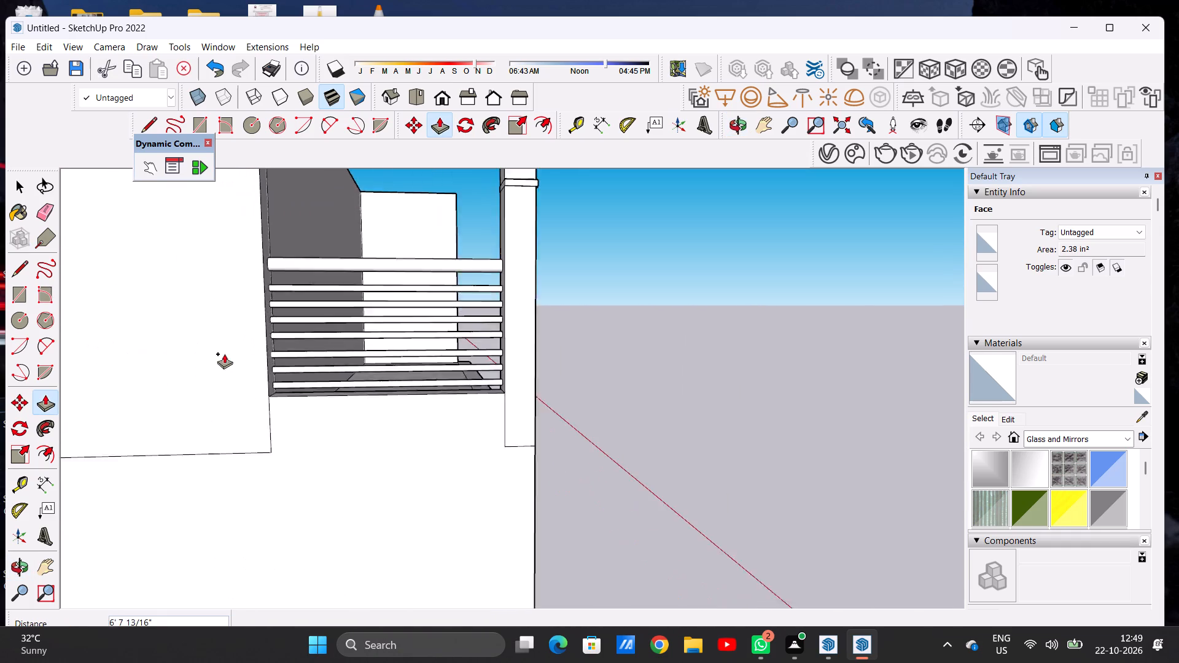
pyautogui.scroll(3, 224, 354)
pyautogui.scroll(-1, 352, 345)
pyautogui.scroll(5, 352, 345)
pyautogui.moveTo(351, 347); pyautogui.dragTo(186, 355, button='middle')
pyautogui.scroll(6, 174, 352)
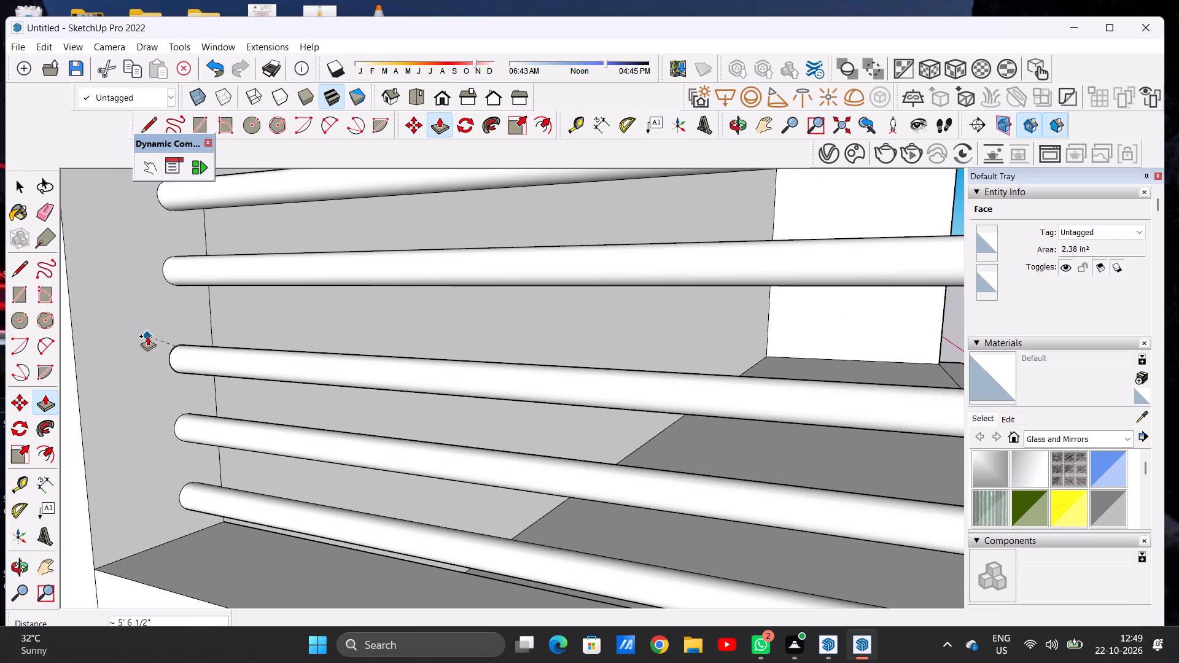
pyautogui.click(146, 334)
pyautogui.press('space')
# Extrude the half of the front parapet's top face farthest from the column up to the top of the adjoining side wall.
pyautogui.scroll(-9, 164, 399)
pyautogui.scroll(1, 252, 386)
pyautogui.scroll(-1, 346, 411)
pyautogui.scroll(1, 347, 411)
pyautogui.scroll(-10, 347, 411)
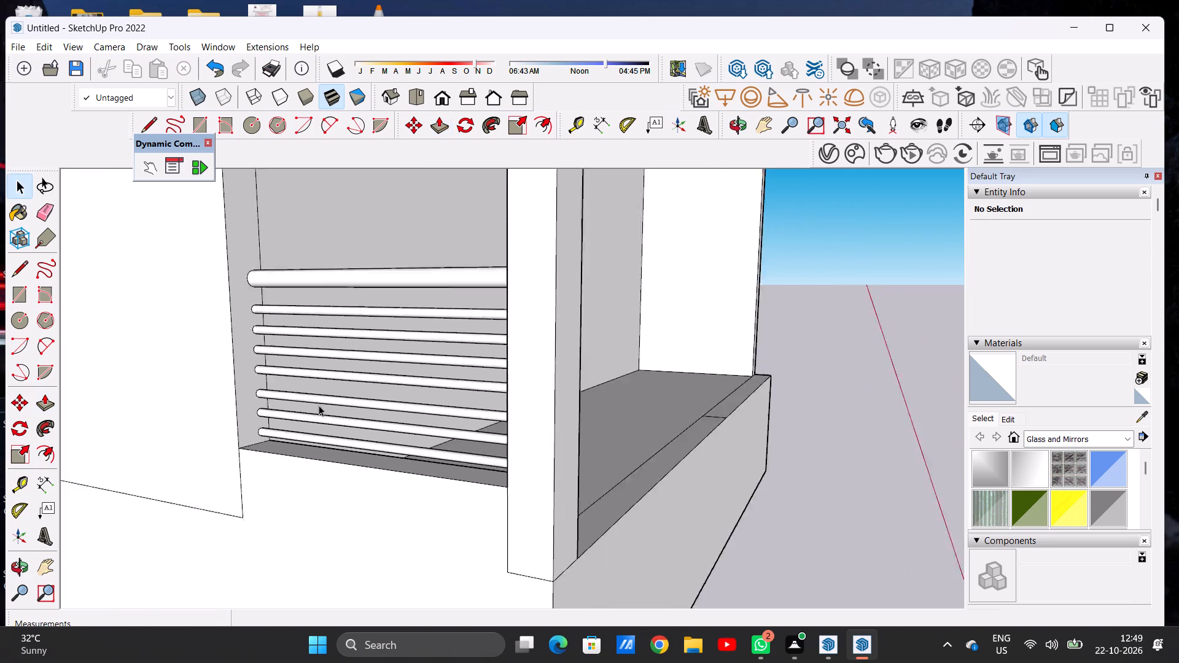
pyautogui.scroll(-10, 319, 405)
pyautogui.moveTo(455, 395); pyautogui.dragTo(152, 409, button='middle')
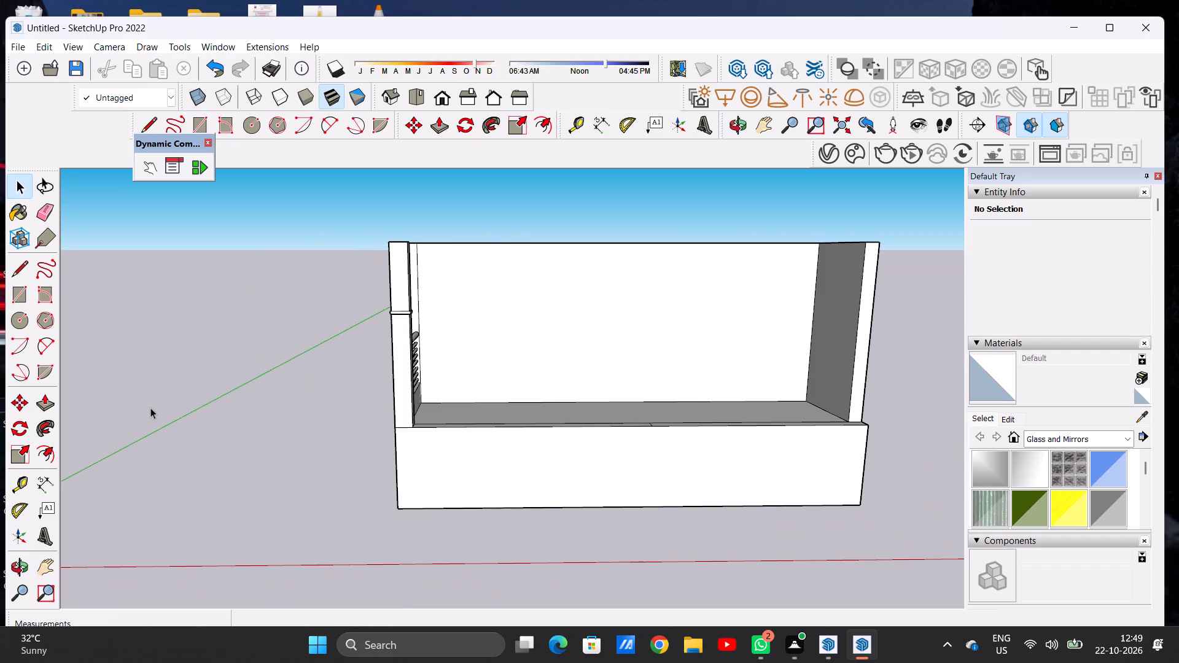
pyautogui.scroll(-7, 81, 447)
pyautogui.scroll(3, 282, 433)
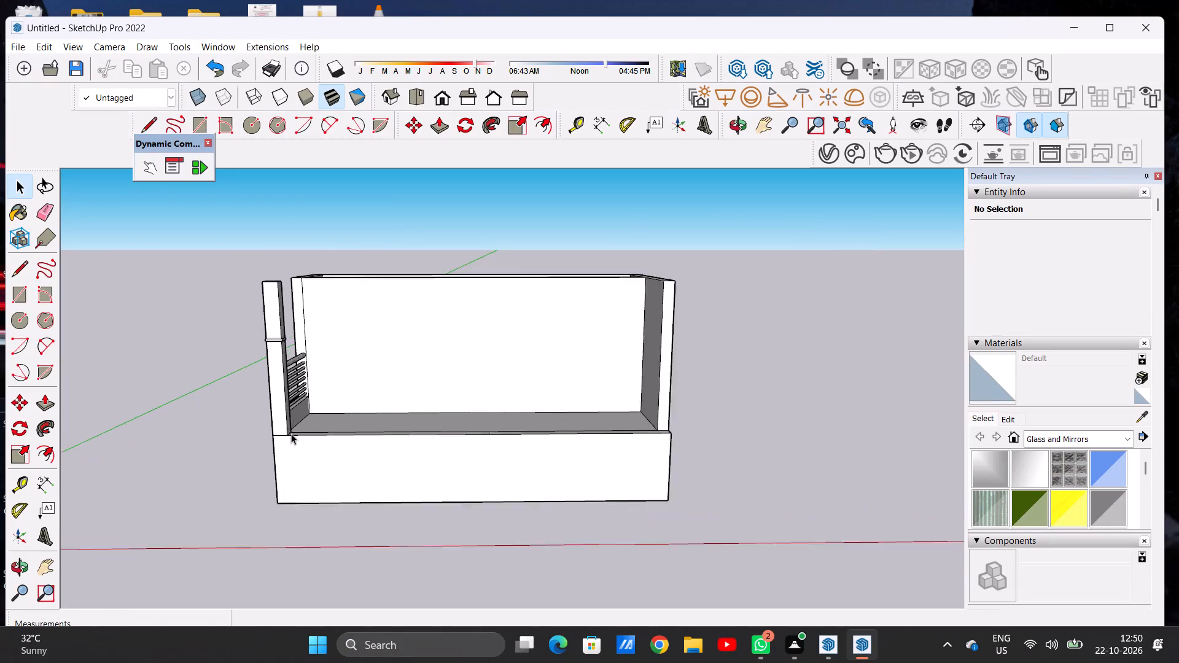
pyautogui.scroll(3, 291, 433)
pyautogui.moveTo(397, 423); pyautogui.dragTo(400, 411, button='middle')
pyautogui.scroll(1, 405, 389)
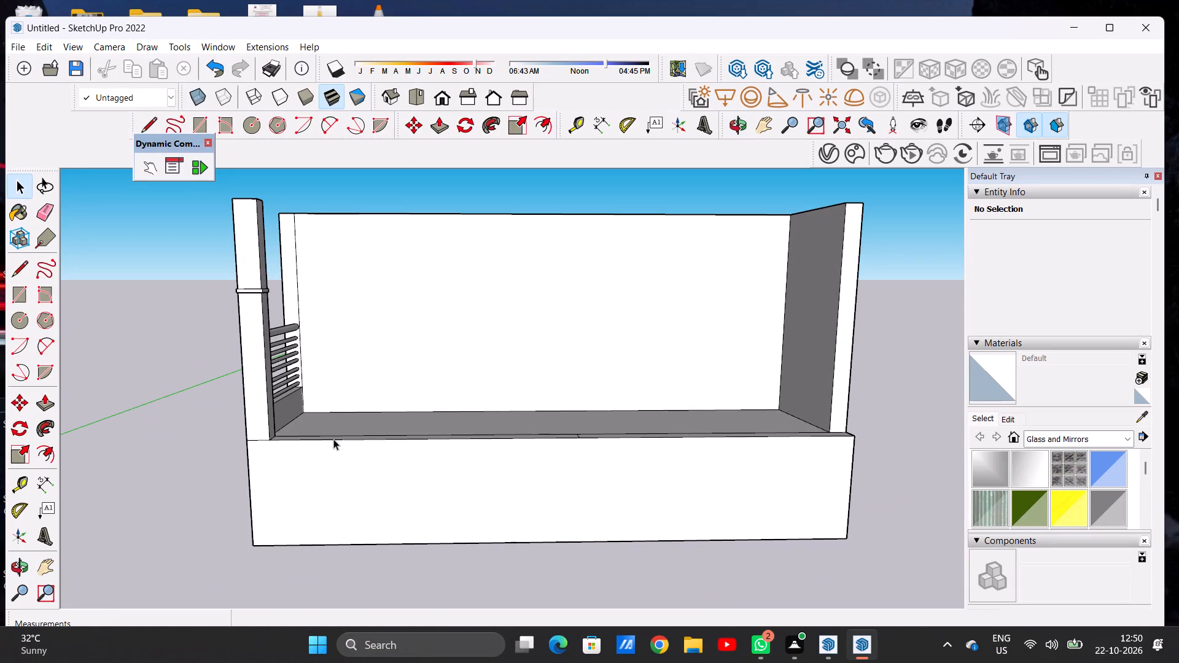
pyautogui.scroll(-4, 335, 518)
pyautogui.moveTo(466, 501); pyautogui.dragTo(434, 631, button='middle')
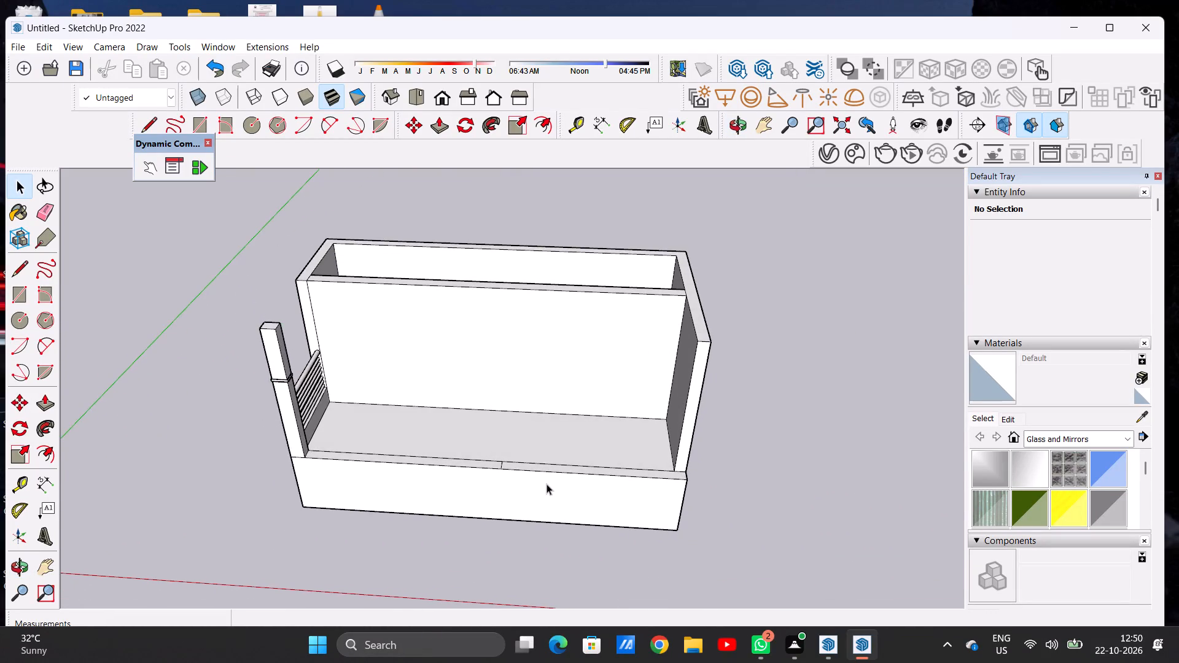
pyautogui.scroll(6, 550, 483)
pyautogui.press('p')
pyautogui.scroll(4, 552, 462)
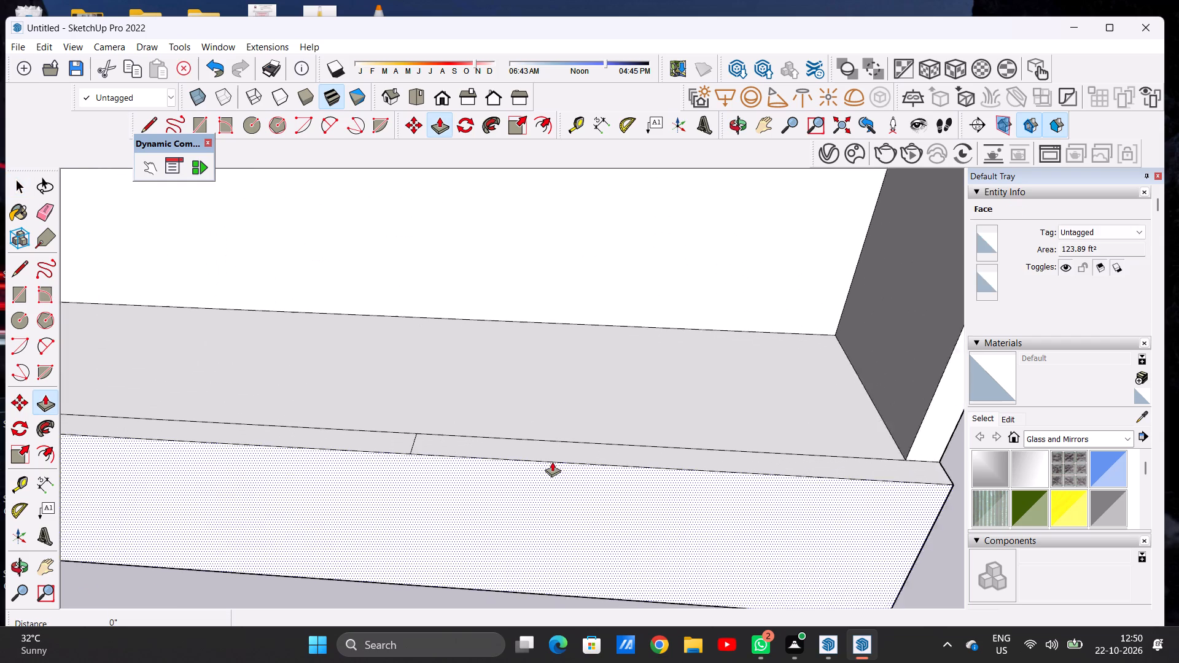
pyautogui.scroll(2, 552, 462)
pyautogui.click(539, 443)
pyautogui.scroll(-7, 575, 342)
pyautogui.scroll(1, 577, 348)
pyautogui.scroll(-13, 577, 350)
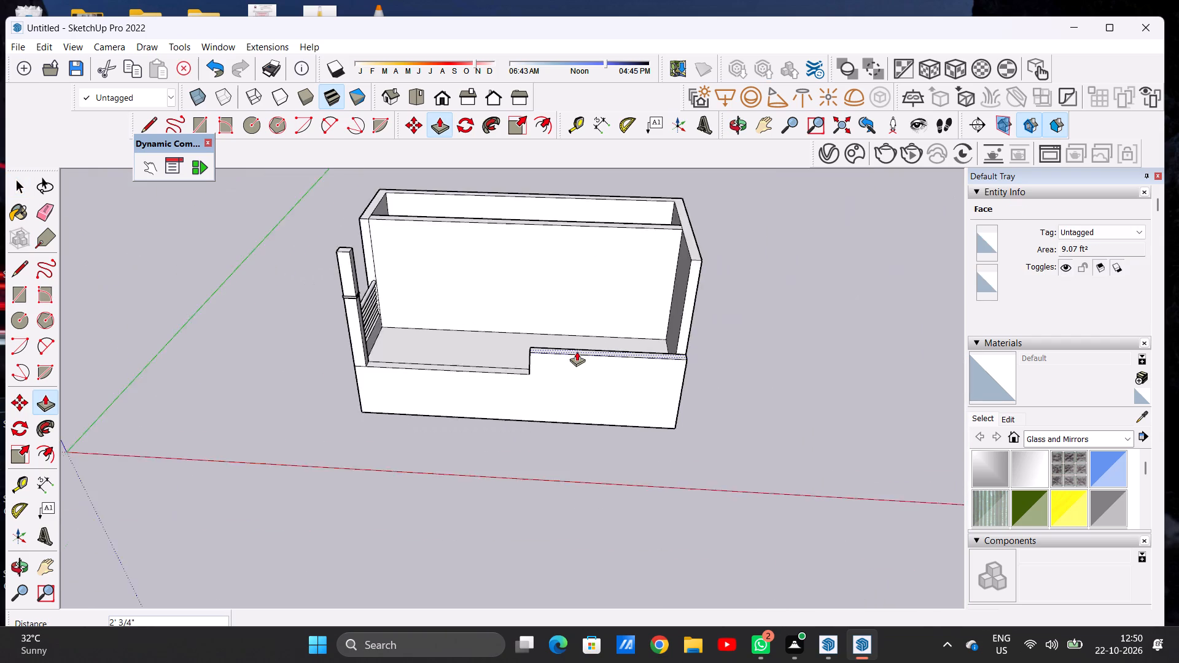
pyautogui.scroll(5, 692, 262)
pyautogui.moveTo(620, 303); pyautogui.dragTo(542, 303, button='middle')
pyautogui.scroll(7, 656, 304)
pyautogui.click(657, 304)
pyautogui.press('space')
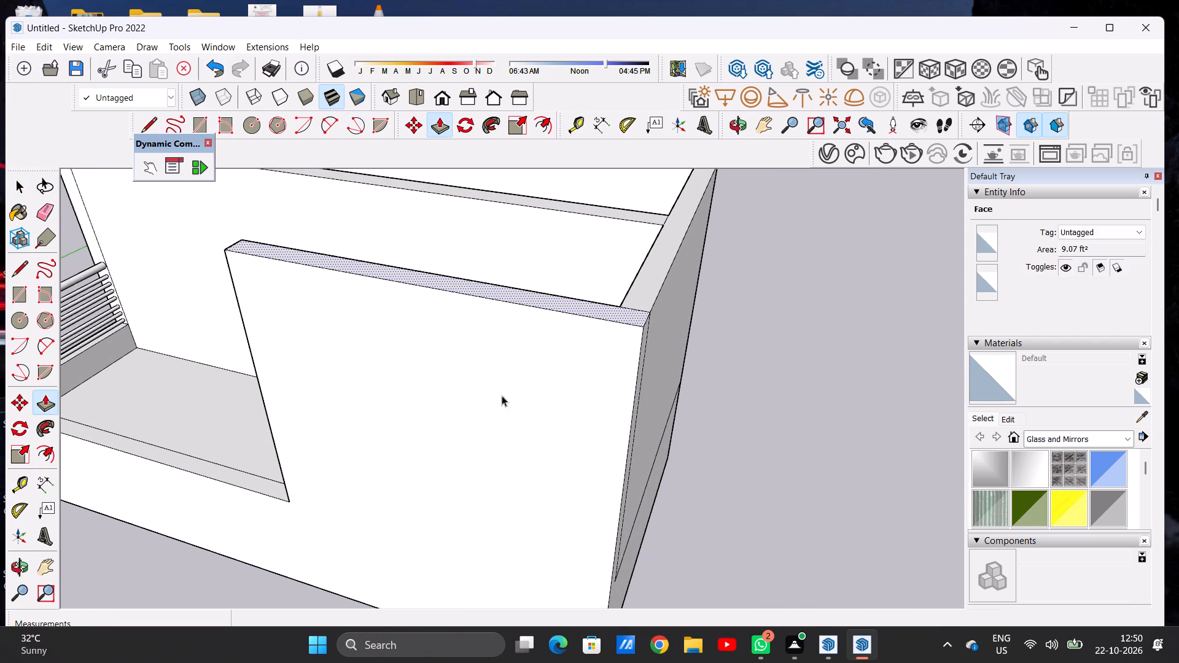
# Draw a vertical line about 4' 8 1/2" long on the front face from the raised wall's inner lower corner to the base edge.
pyautogui.scroll(-7, 317, 458)
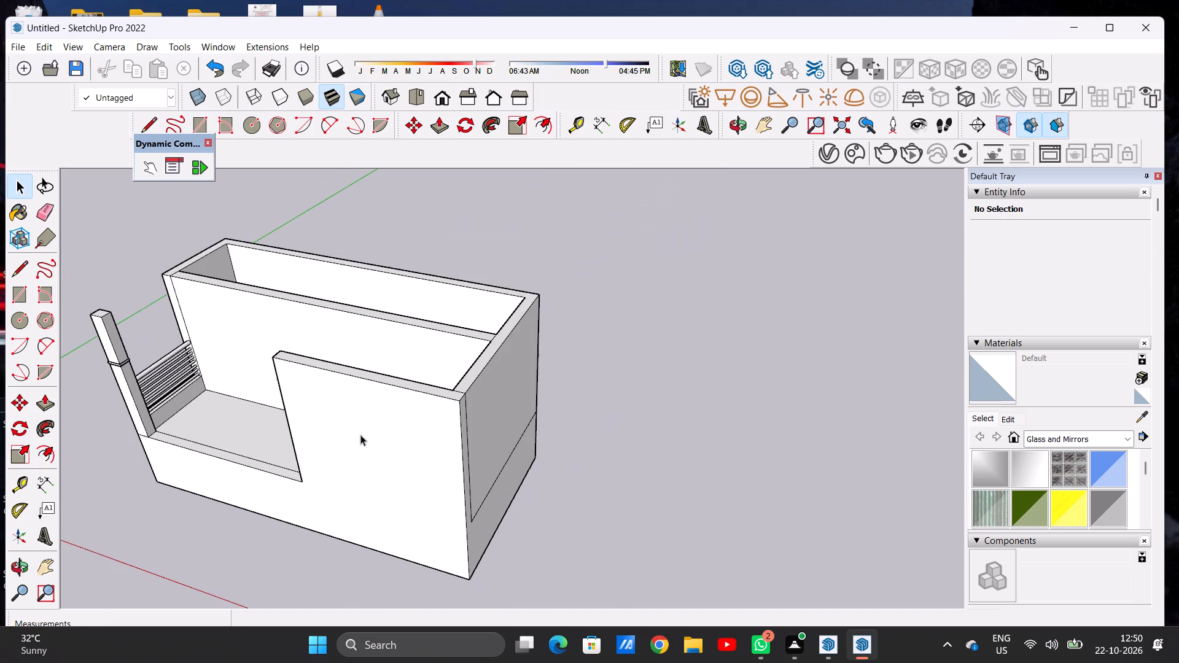
pyautogui.scroll(1, 419, 406)
pyautogui.scroll(-5, 422, 406)
pyautogui.moveTo(343, 423); pyautogui.dragTo(448, 363, button='middle')
pyautogui.scroll(1, 448, 363)
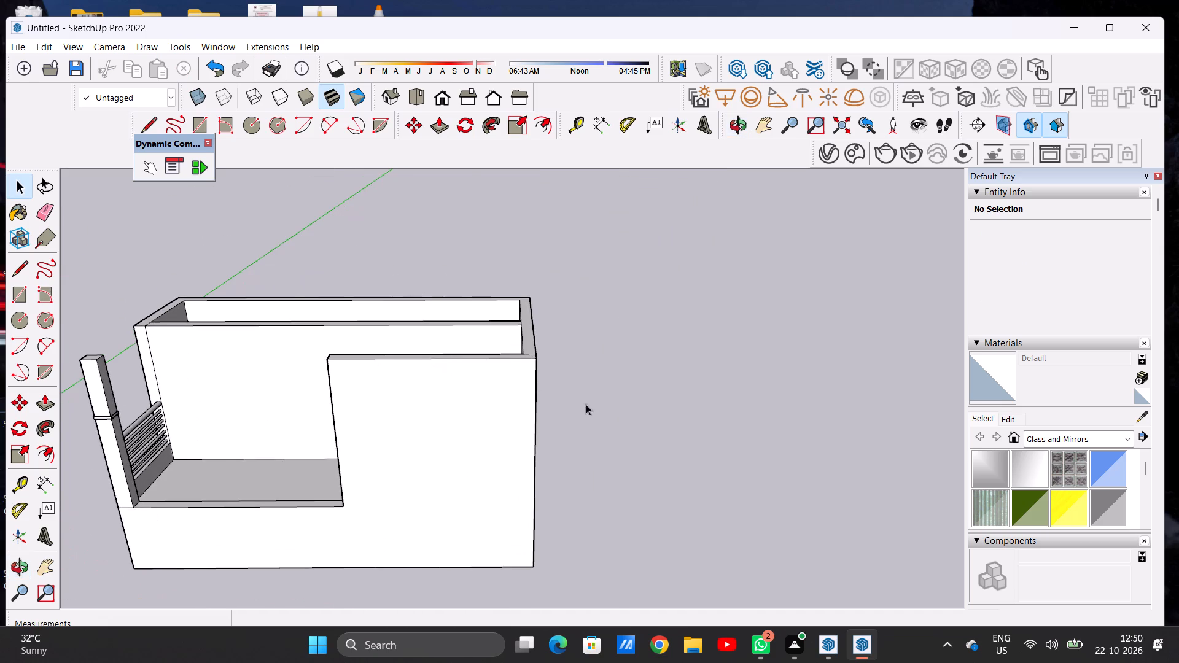
pyautogui.scroll(-6, 609, 395)
pyautogui.scroll(-7, 478, 401)
pyautogui.scroll(7, 450, 492)
pyautogui.scroll(7, 459, 408)
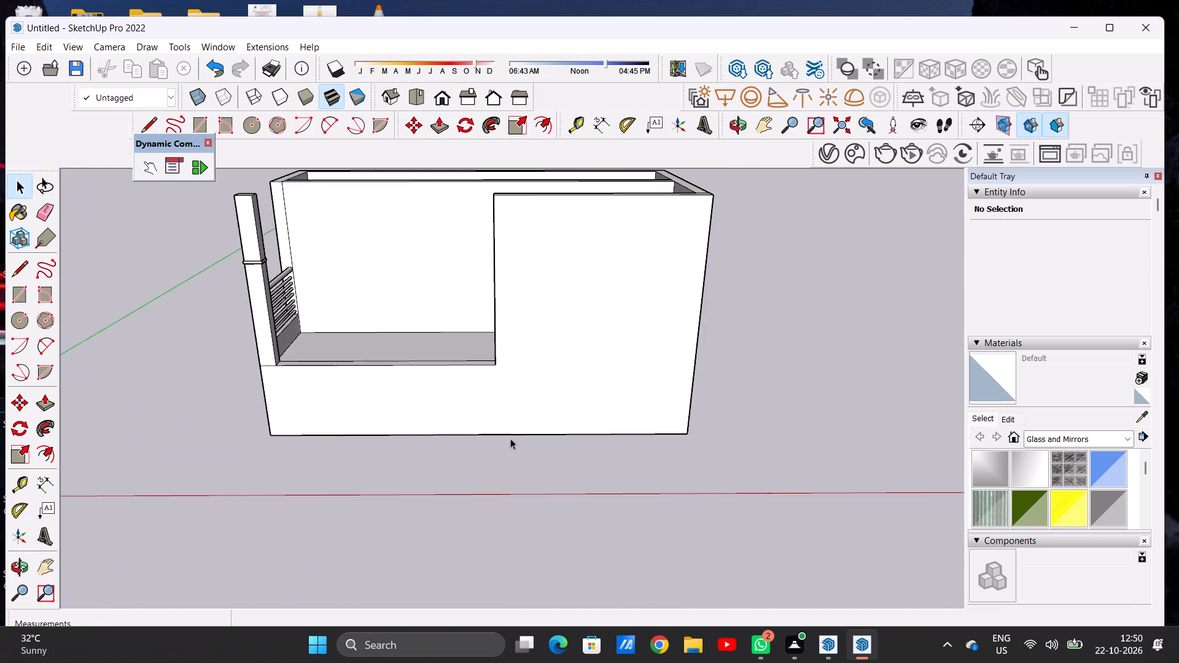
pyautogui.moveTo(510, 438); pyautogui.dragTo(505, 363, button='middle')
pyautogui.scroll(2, 505, 363)
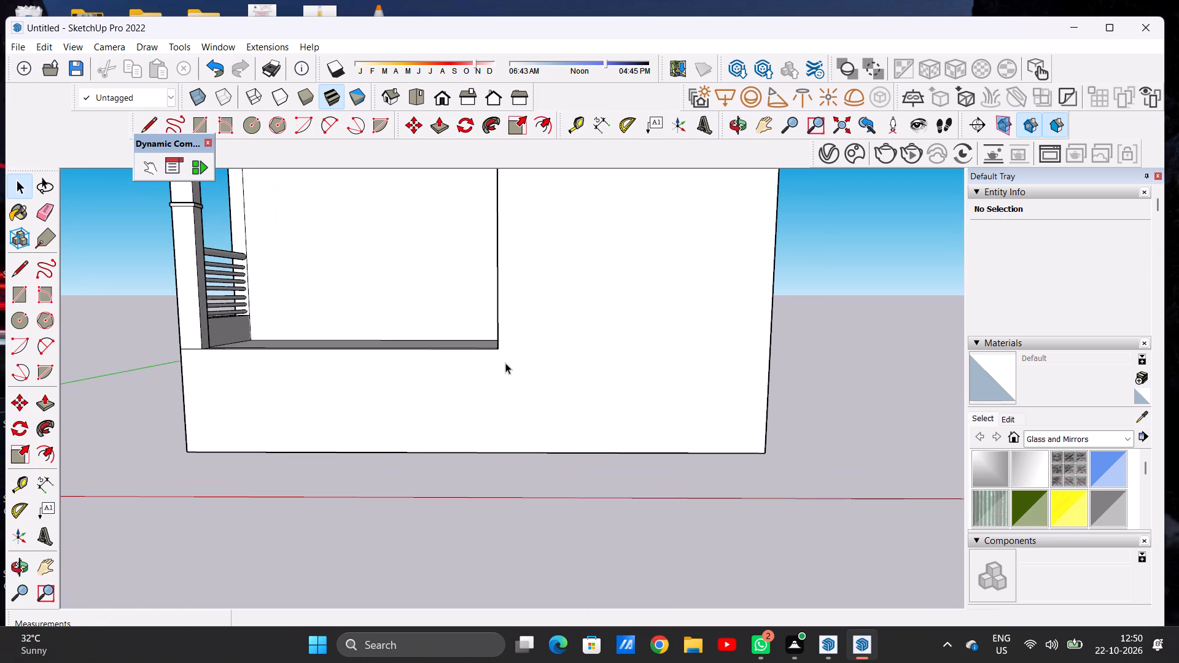
pyautogui.press('l')
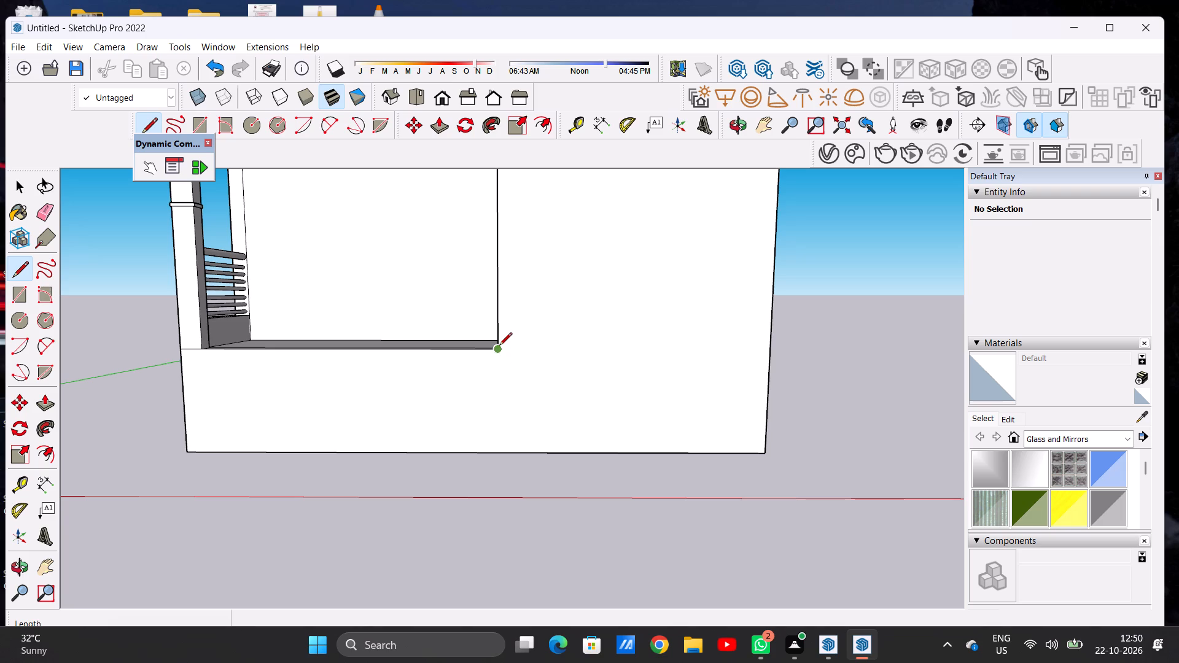
pyautogui.click(499, 346)
pyautogui.click(501, 450)
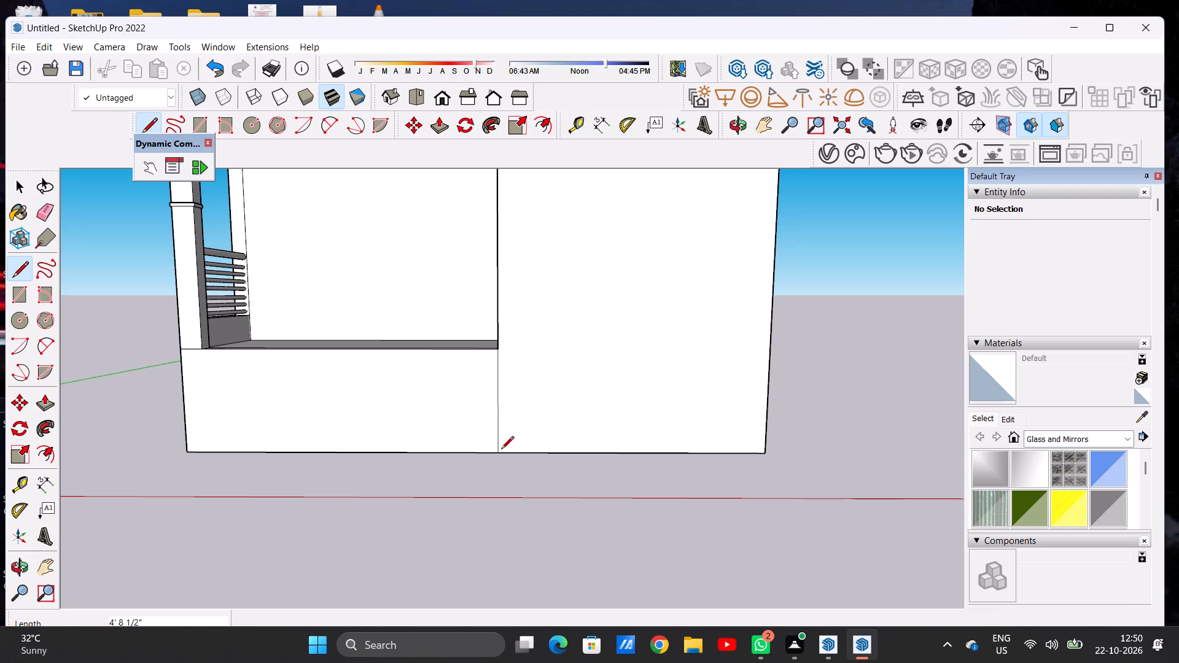
pyautogui.press('space')
# Examine the front facade, raised wall section and railing side from several angles.
pyautogui.scroll(-6, 470, 430)
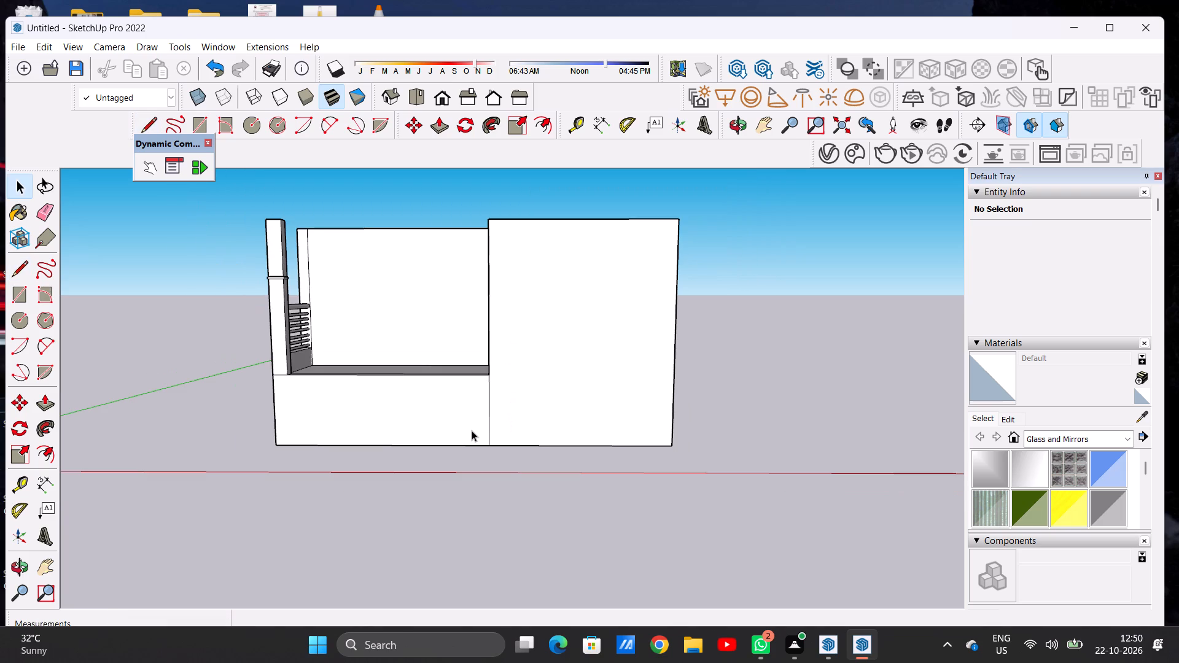
pyautogui.scroll(-2, 472, 430)
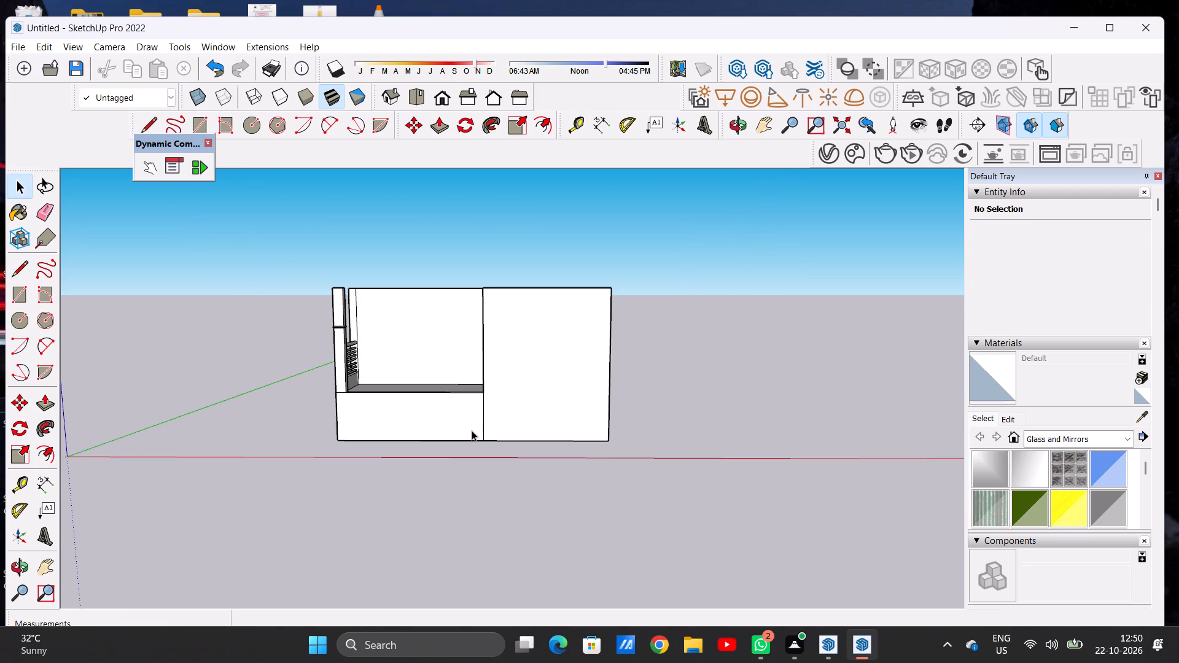
pyautogui.scroll(-1, 472, 428)
pyautogui.moveTo(477, 370); pyautogui.dragTo(497, 381, button='middle')
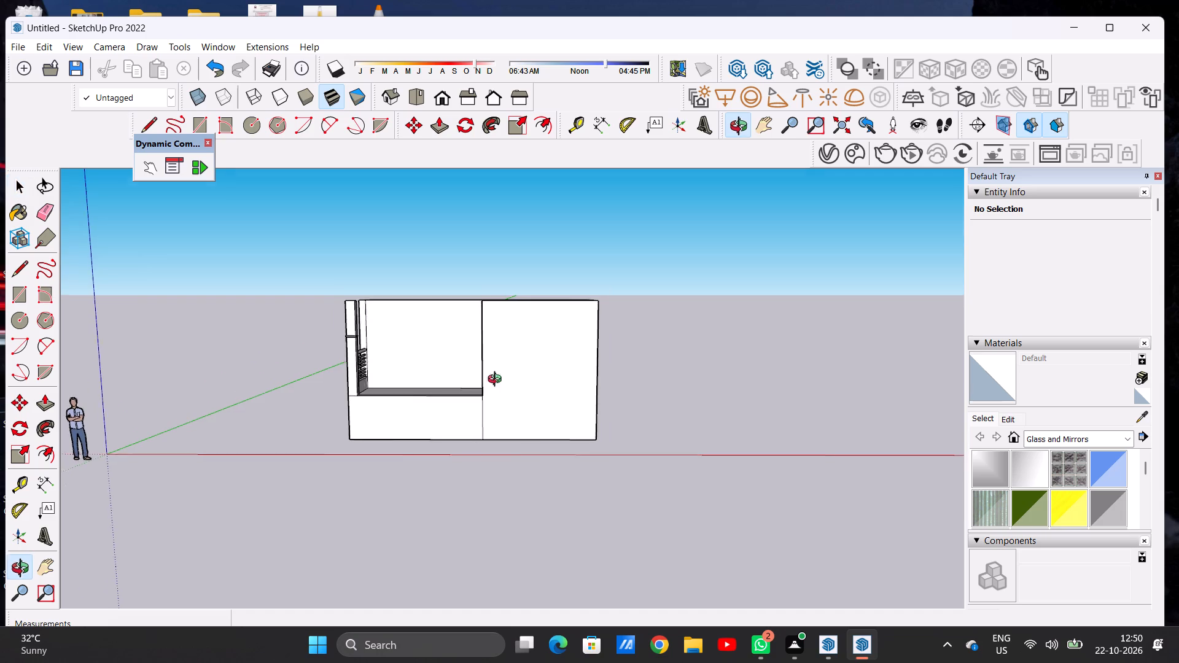
pyautogui.moveTo(497, 381); pyautogui.dragTo(620, 427, button='middle')
pyautogui.scroll(6, 516, 427)
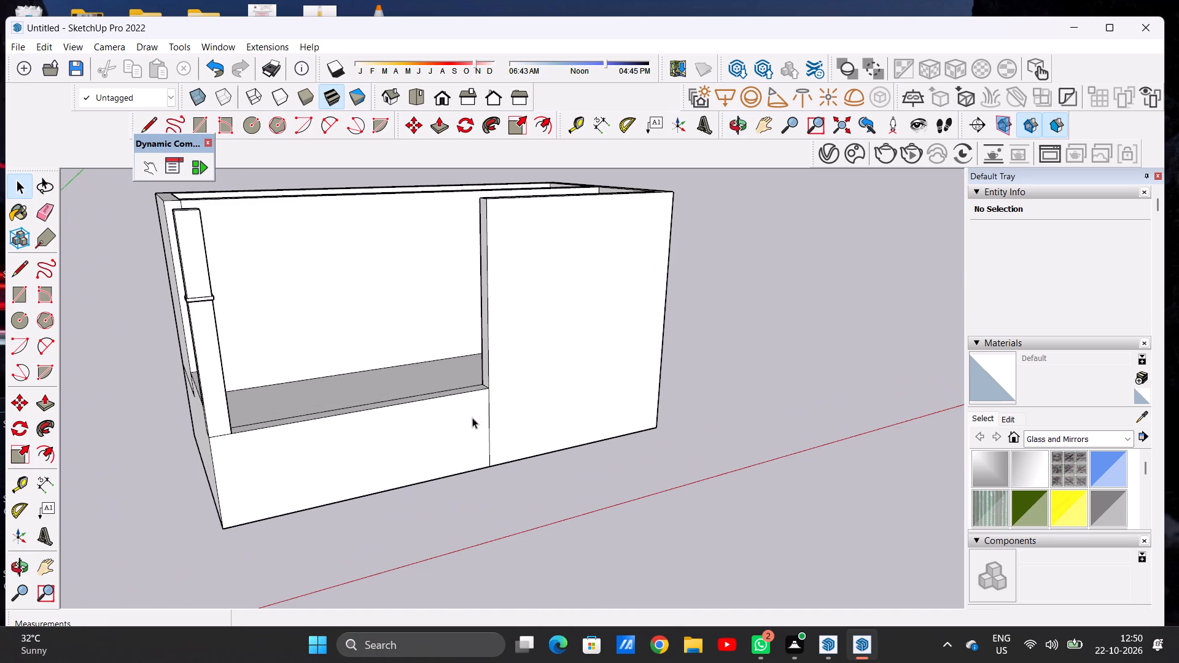
pyautogui.scroll(-9, 446, 421)
pyautogui.scroll(1, 375, 380)
pyautogui.scroll(-1, 375, 380)
pyautogui.scroll(2, 375, 380)
pyautogui.scroll(-4, 375, 380)
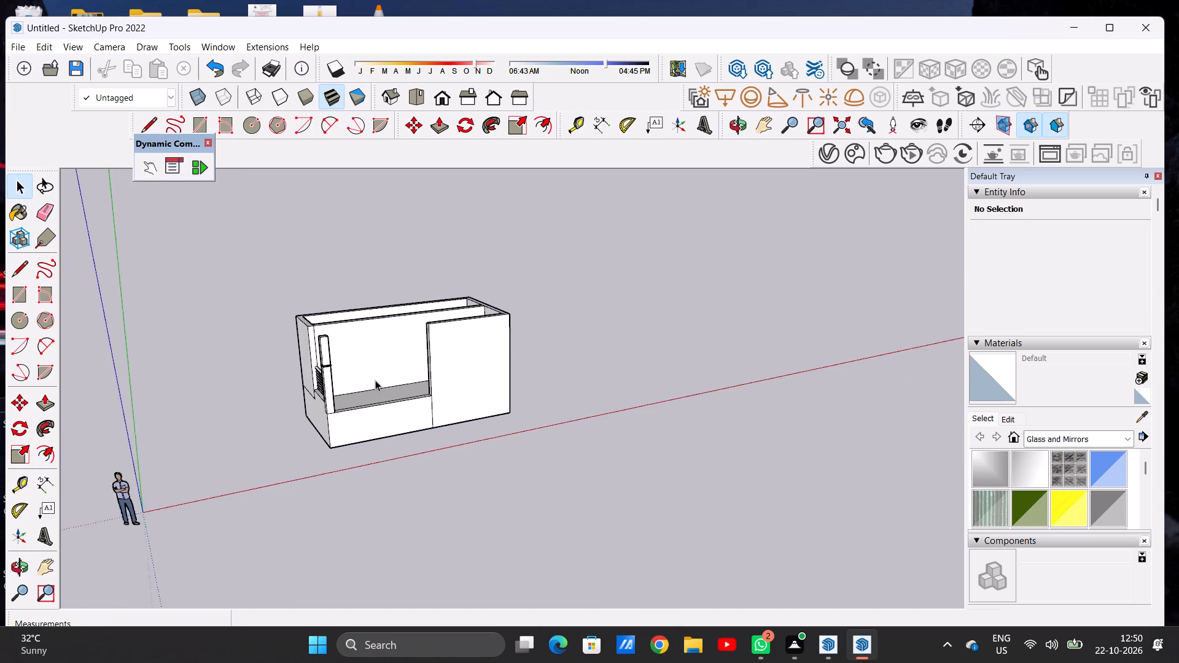
pyautogui.scroll(-1, 375, 380)
pyautogui.scroll(1, 374, 380)
pyautogui.scroll(-3, 374, 380)
pyautogui.scroll(8, 256, 444)
pyautogui.scroll(-1, 233, 448)
pyautogui.scroll(20, 233, 448)
pyautogui.scroll(1, 233, 448)
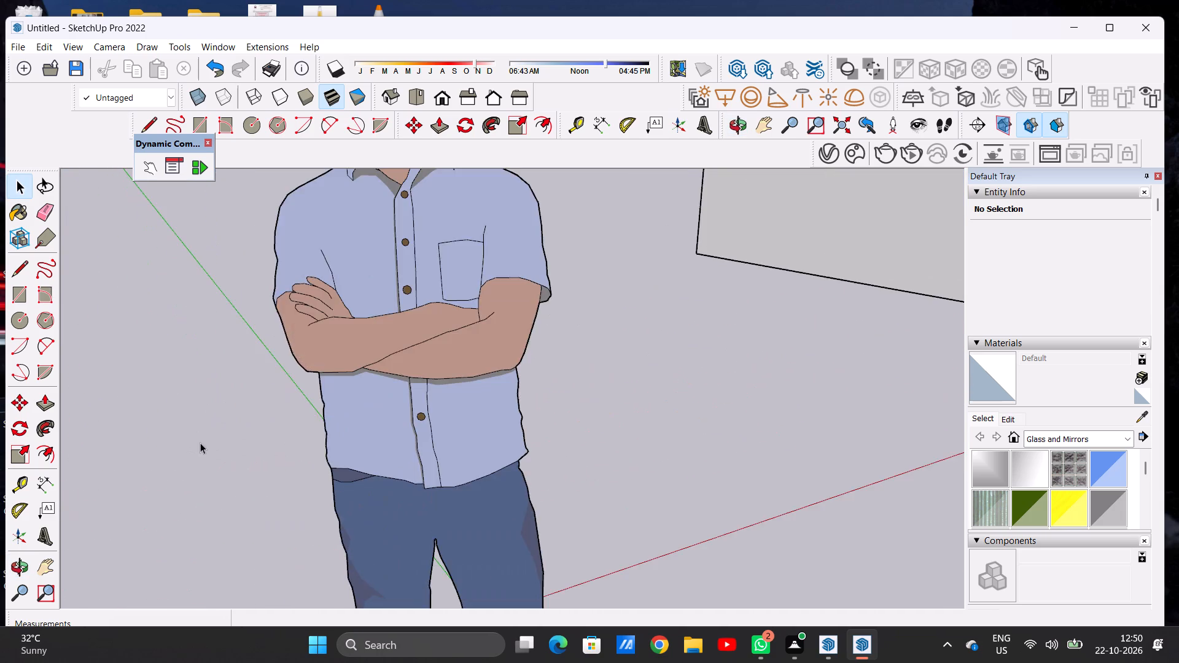
pyautogui.scroll(-9, 195, 428)
pyautogui.scroll(8, 216, 391)
pyautogui.scroll(-19, 220, 385)
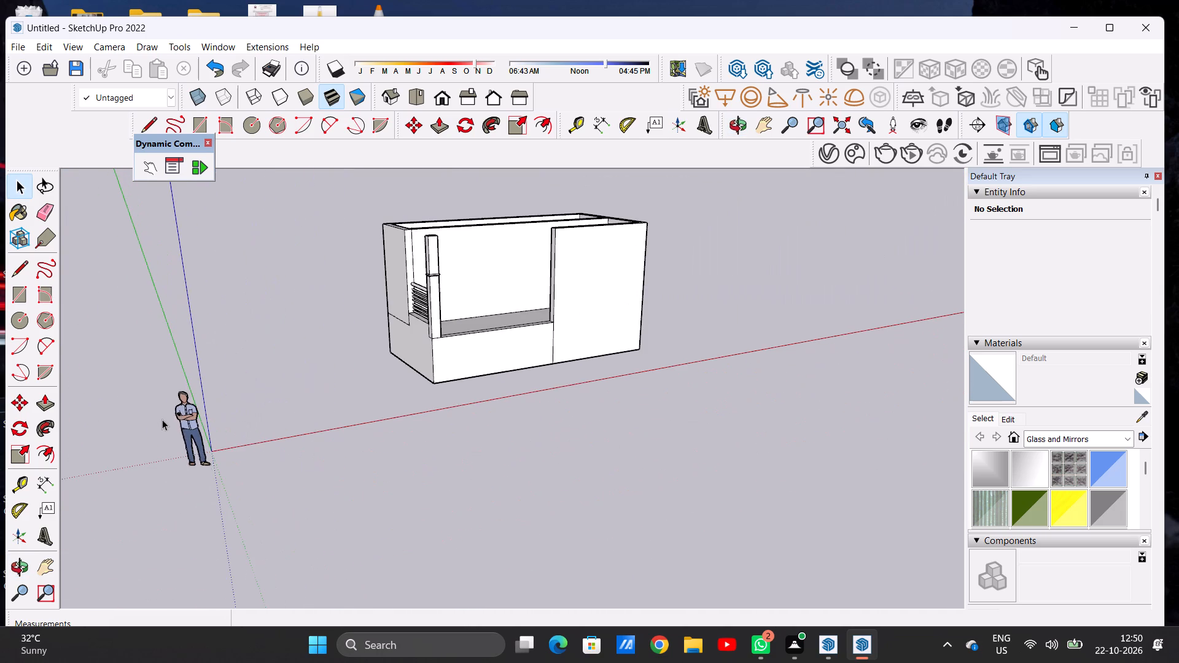
pyautogui.moveTo(477, 379); pyautogui.dragTo(274, 336, button='middle')
pyautogui.scroll(4, 630, 330)
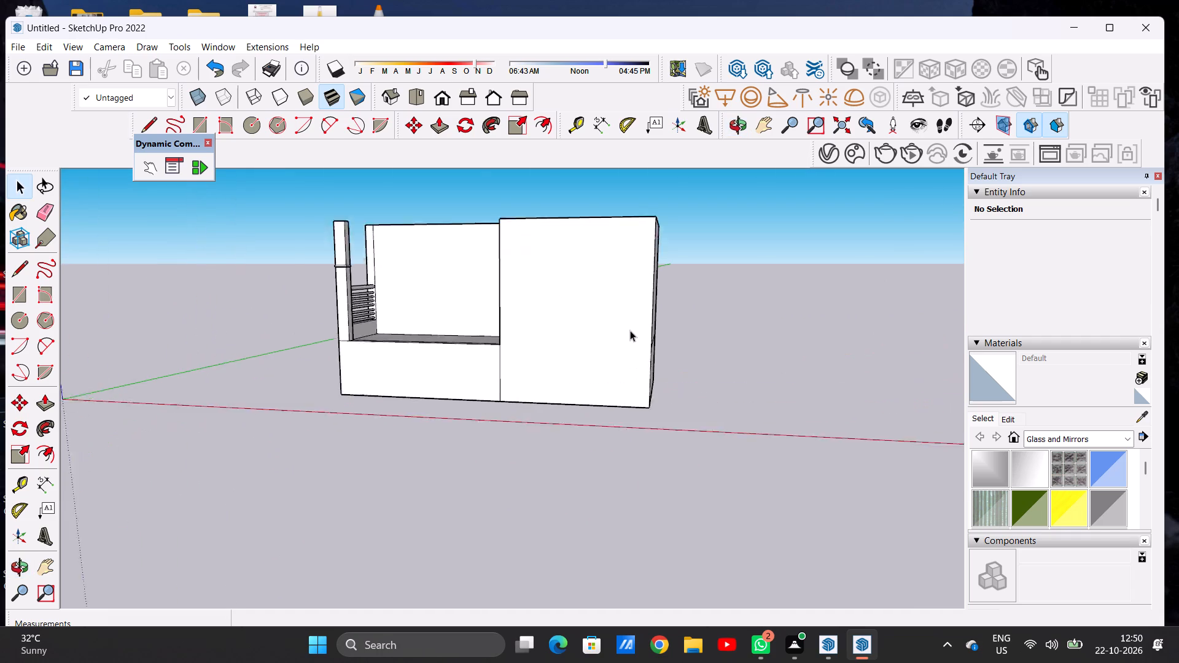
pyautogui.scroll(3, 630, 330)
pyautogui.moveTo(445, 358); pyautogui.dragTo(562, 387, button='middle')
pyautogui.scroll(3, 562, 387)
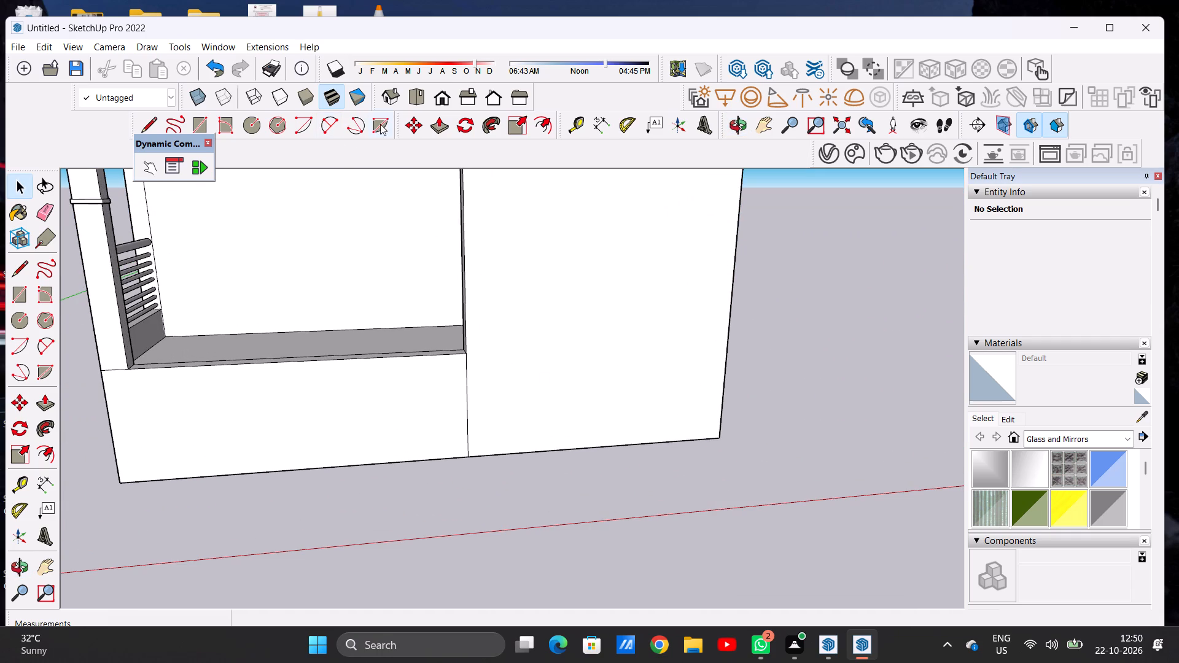
# Review the model in the standard top and front views, and inspect the front balcony opening from above and at eye level.
pyautogui.click(414, 98)
pyautogui.scroll(-5, 463, 417)
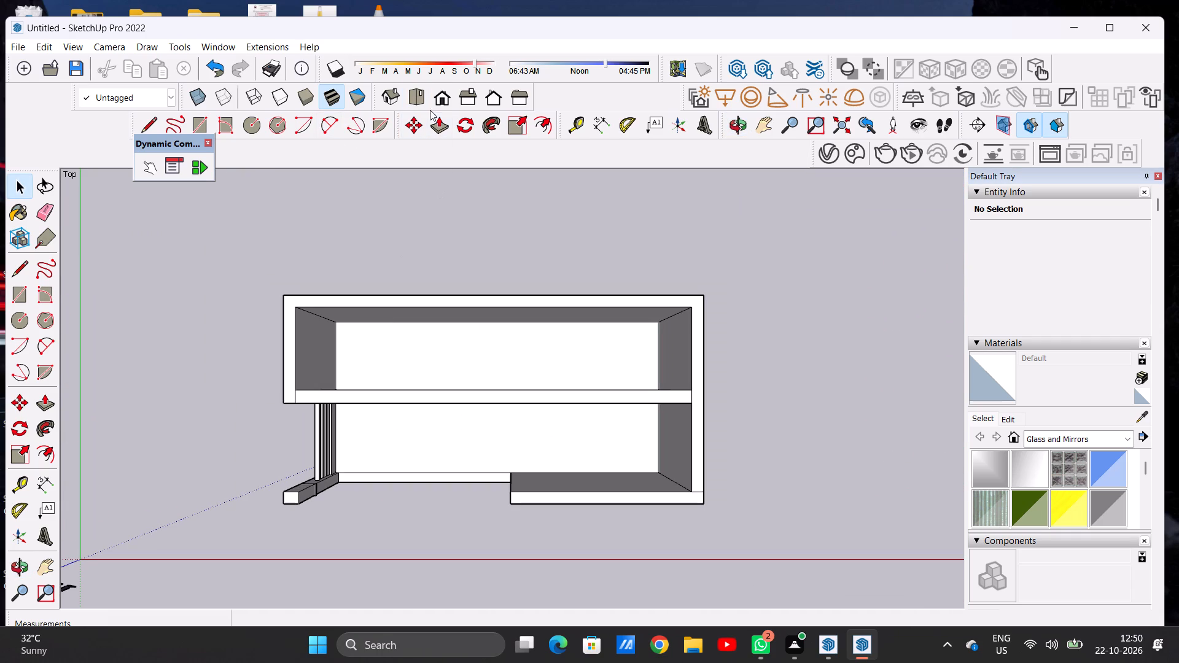
pyautogui.click(435, 94)
pyautogui.scroll(-7, 285, 304)
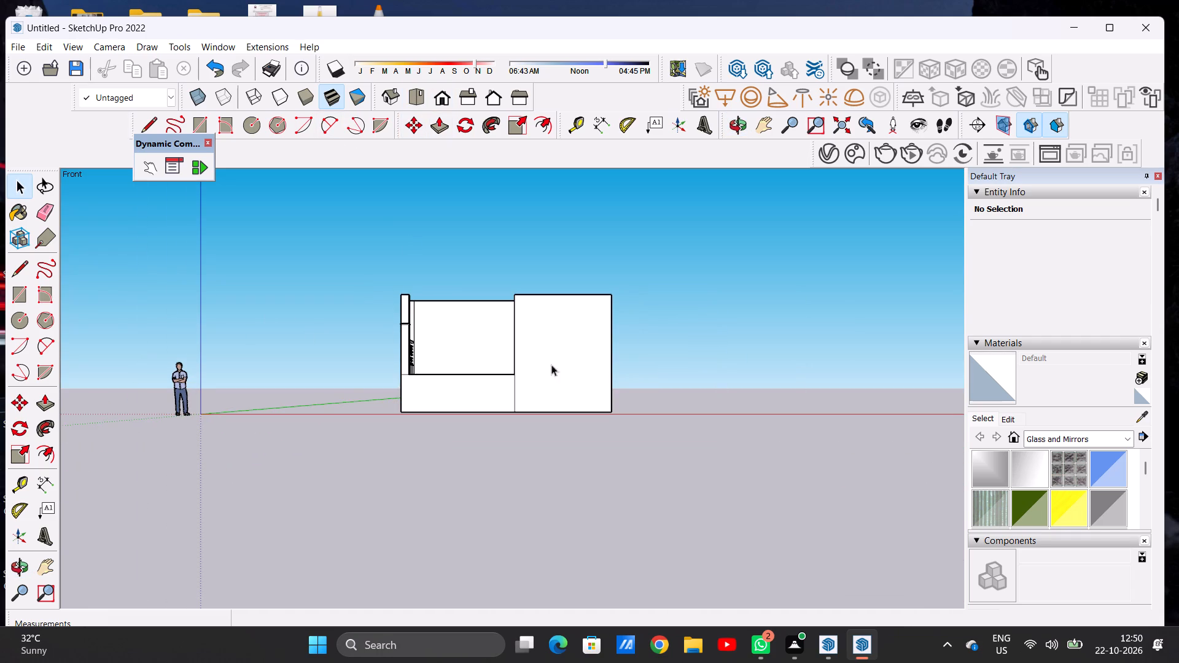
pyautogui.scroll(11, 490, 367)
pyautogui.moveTo(507, 339); pyautogui.dragTo(508, 516, button='middle')
pyautogui.scroll(-4, 404, 411)
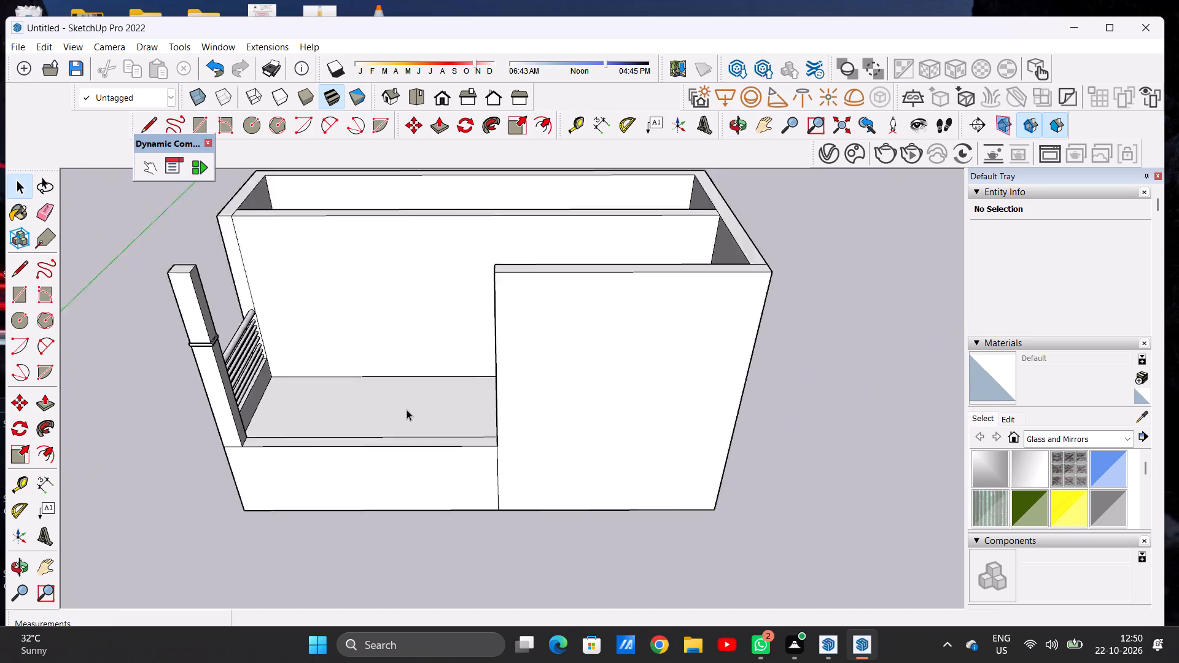
pyautogui.scroll(-2, 407, 409)
pyautogui.scroll(-3, 427, 339)
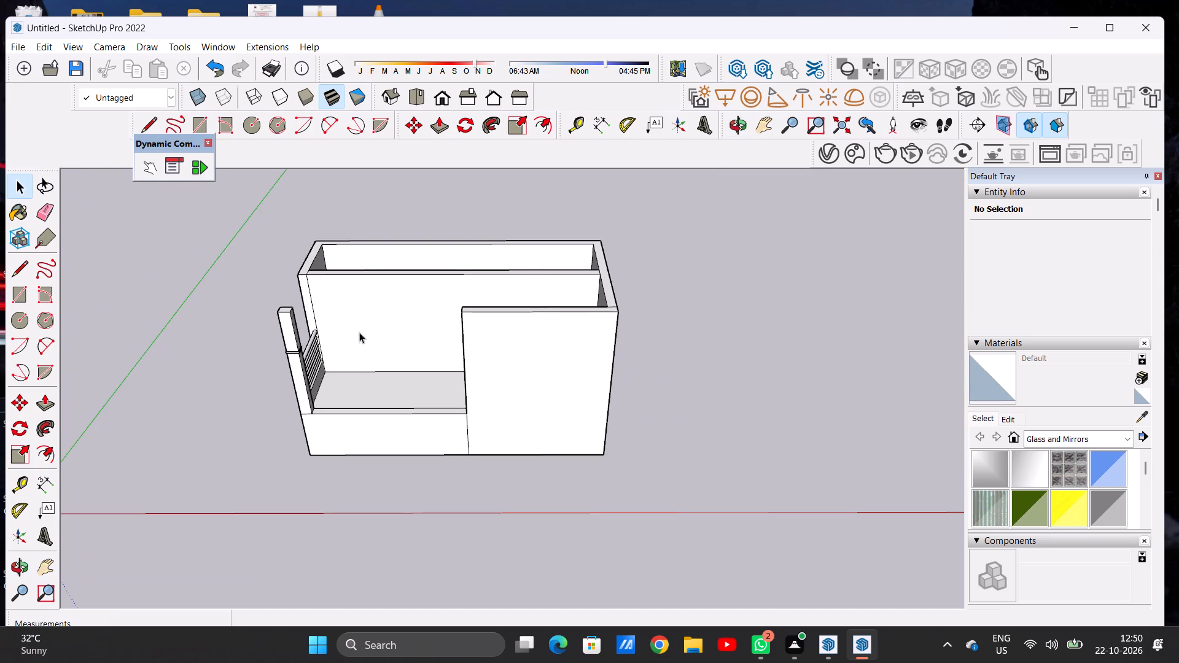
pyautogui.moveTo(355, 376); pyautogui.dragTo(356, 255, button='middle')
pyautogui.scroll(7, 372, 409)
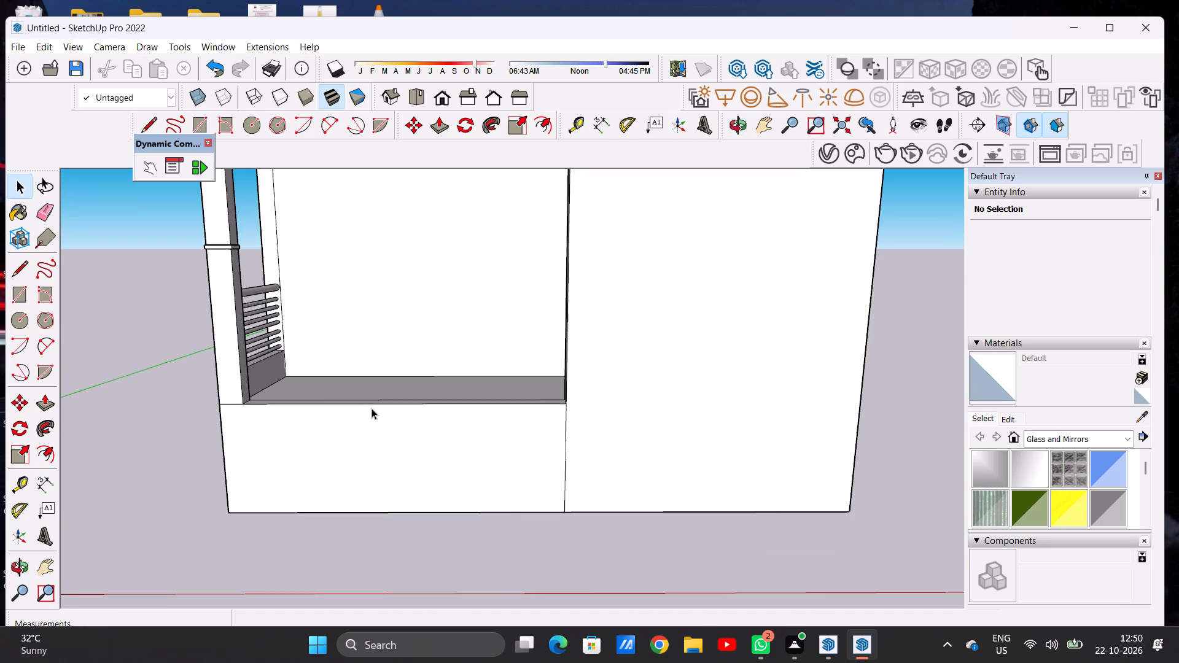
pyautogui.moveTo(365, 385); pyautogui.dragTo(365, 374, button='middle')
pyautogui.scroll(-10, 368, 405)
pyautogui.scroll(4, 383, 374)
pyautogui.middleClick(383, 373)
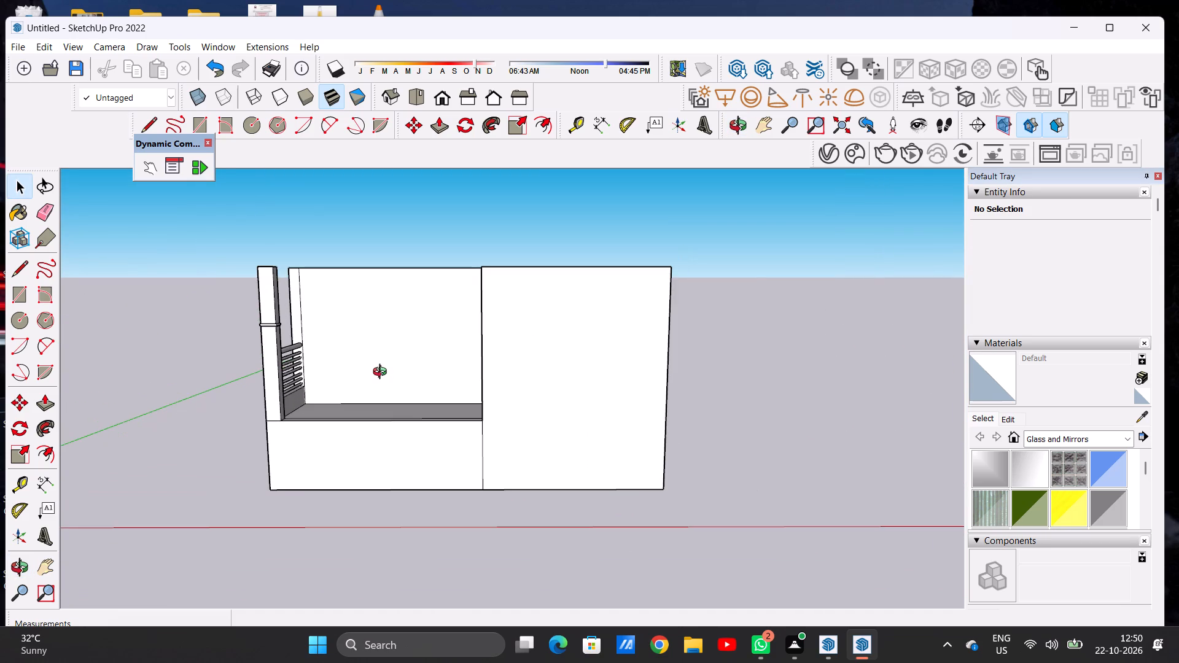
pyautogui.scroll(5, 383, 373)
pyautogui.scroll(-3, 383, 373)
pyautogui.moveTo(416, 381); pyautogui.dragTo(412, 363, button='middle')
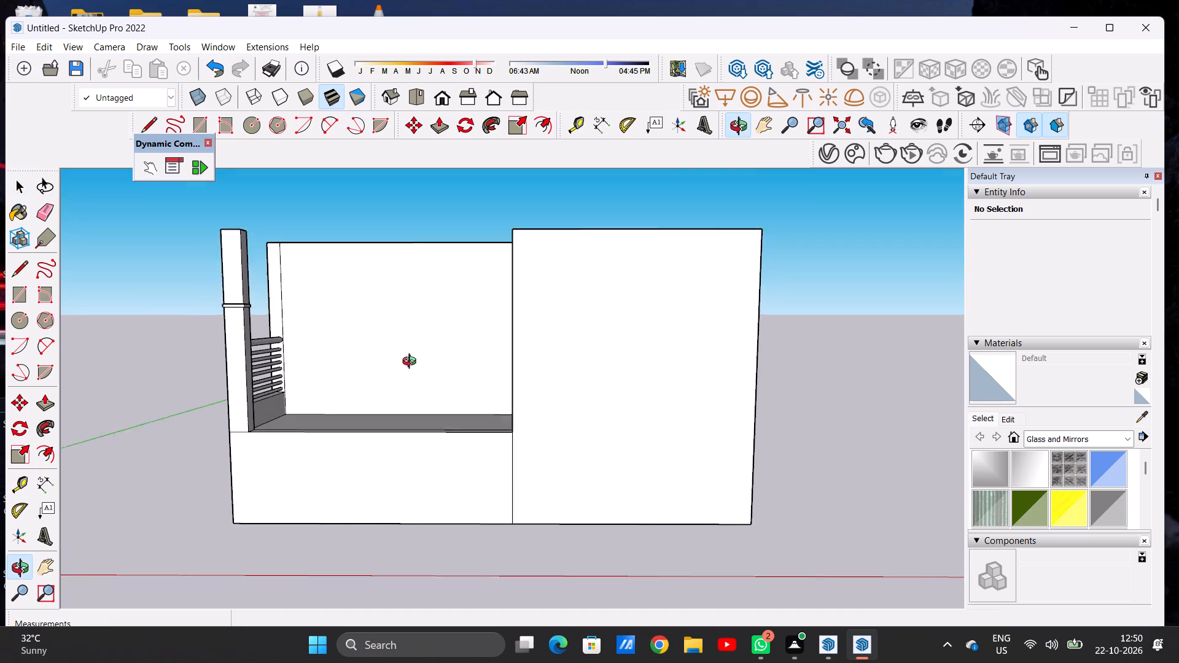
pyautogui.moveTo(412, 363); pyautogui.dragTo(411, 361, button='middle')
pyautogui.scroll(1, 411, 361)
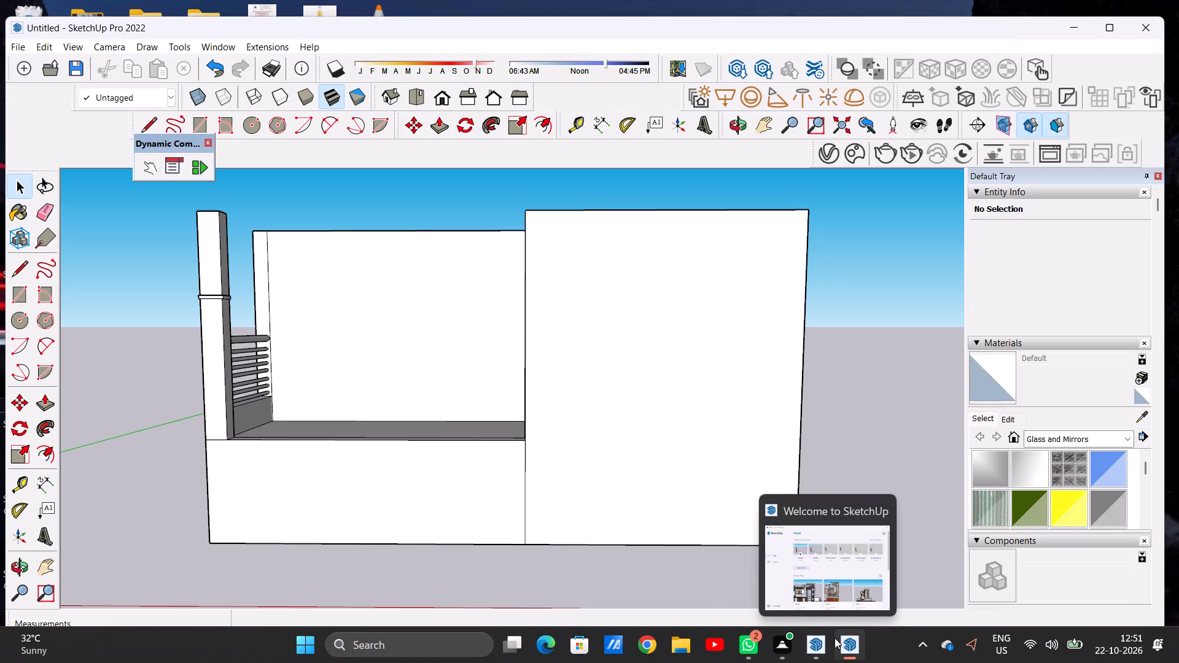
# Close the extra Welcome to SketchUp window and return to the untitled villa model.
pyautogui.click(836, 591)
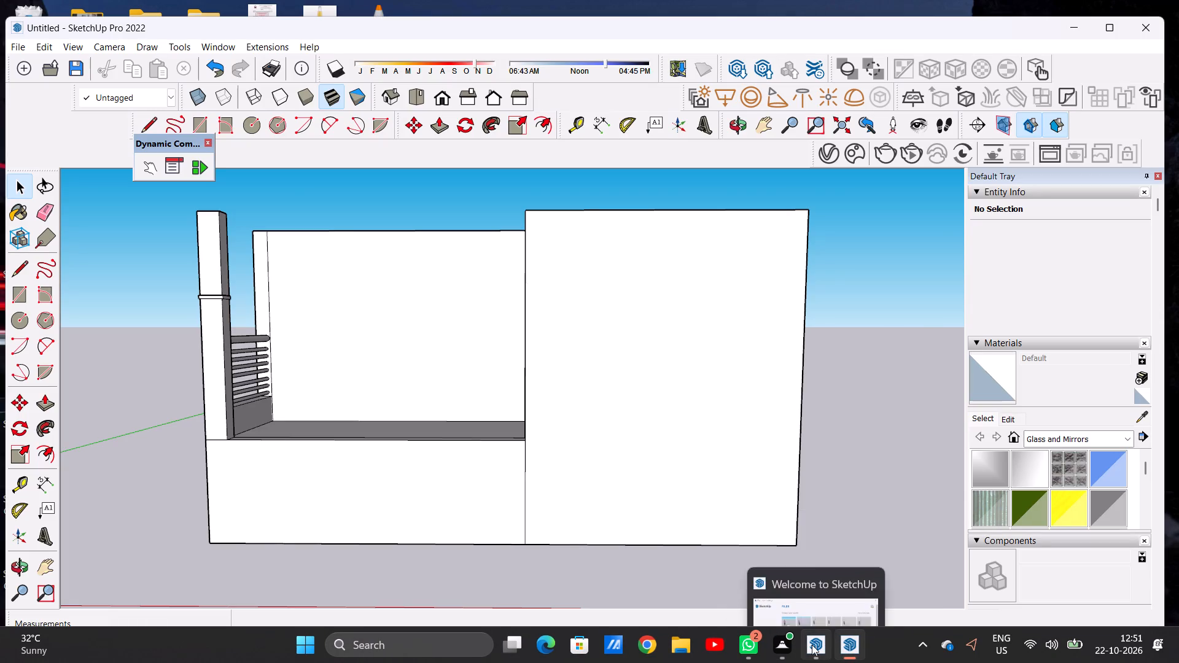
pyautogui.click(868, 506)
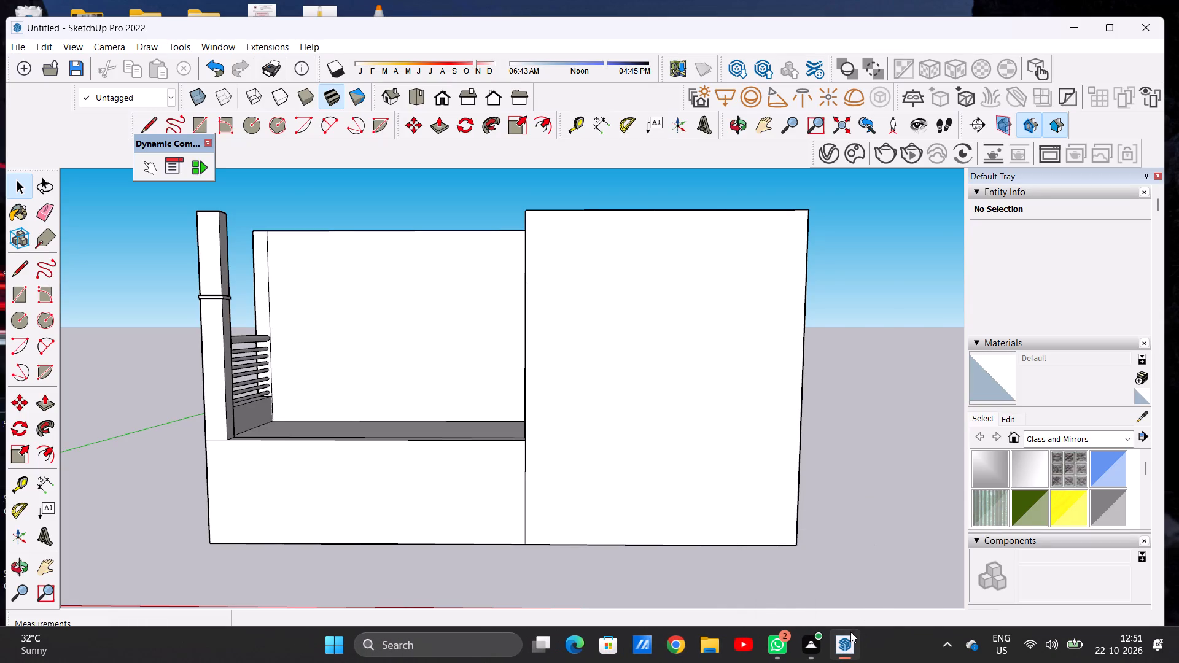
pyautogui.click(797, 580)
# Examine the front facade, balcony opening and raised wall from several angles and in the standard front view.
pyautogui.scroll(-5, 442, 476)
pyautogui.scroll(3, 359, 395)
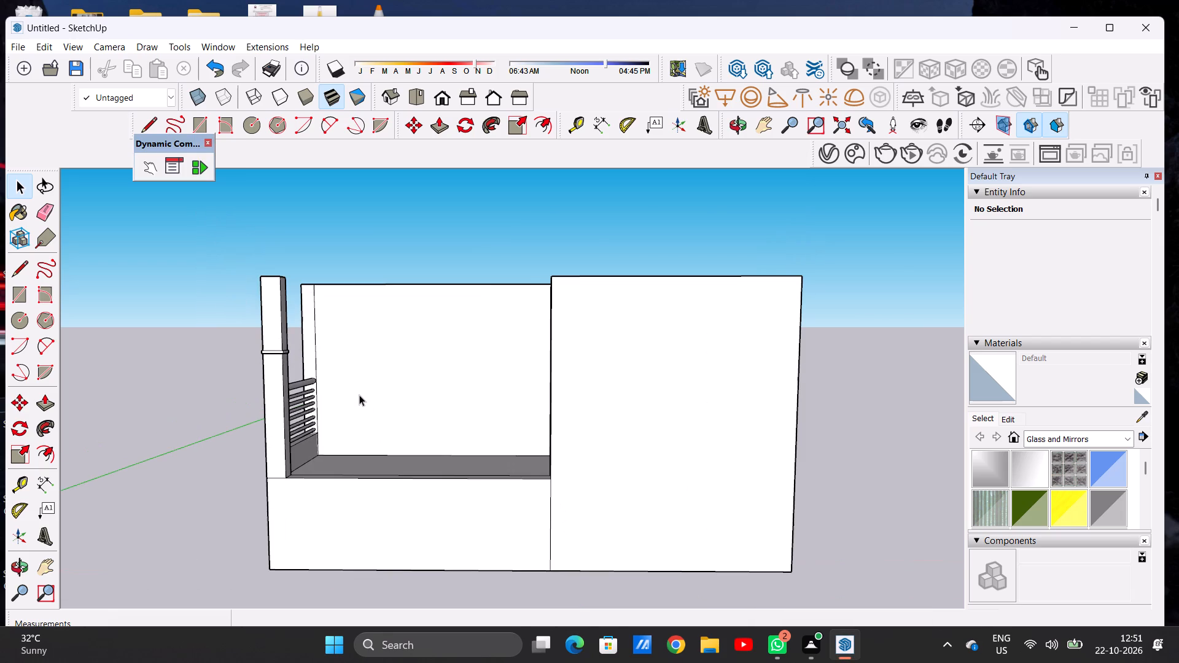
pyautogui.scroll(-2, 372, 410)
pyautogui.scroll(3, 387, 396)
pyautogui.moveTo(407, 427); pyautogui.dragTo(430, 409, button='middle')
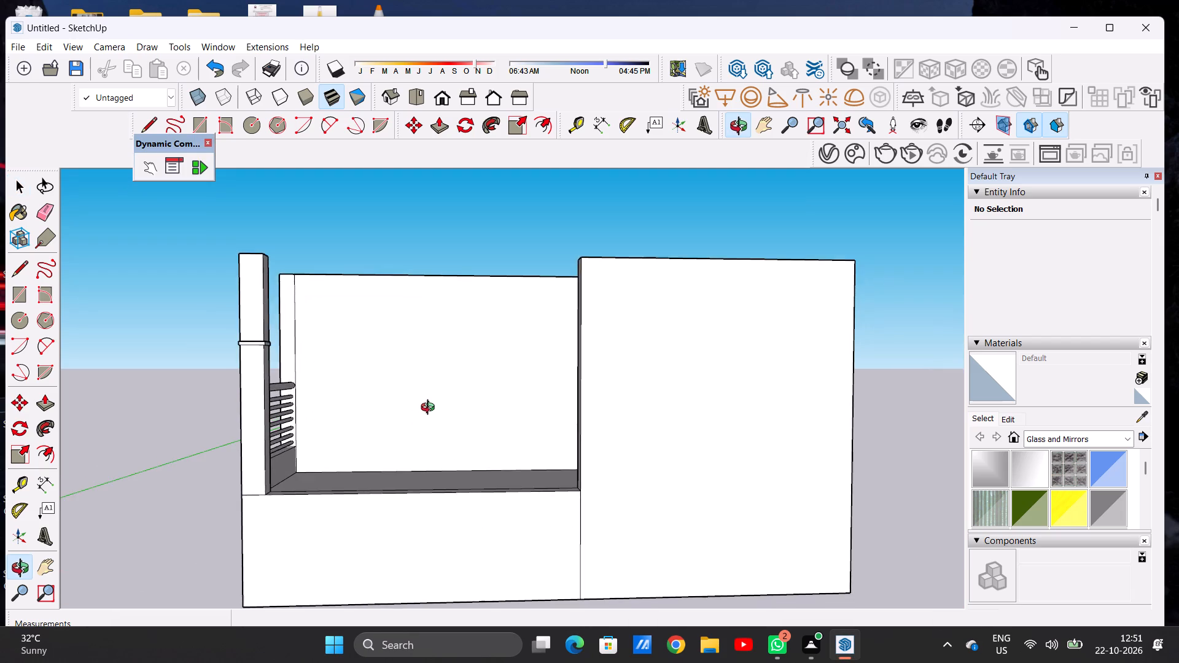
pyautogui.moveTo(430, 409); pyautogui.dragTo(413, 417, button='middle')
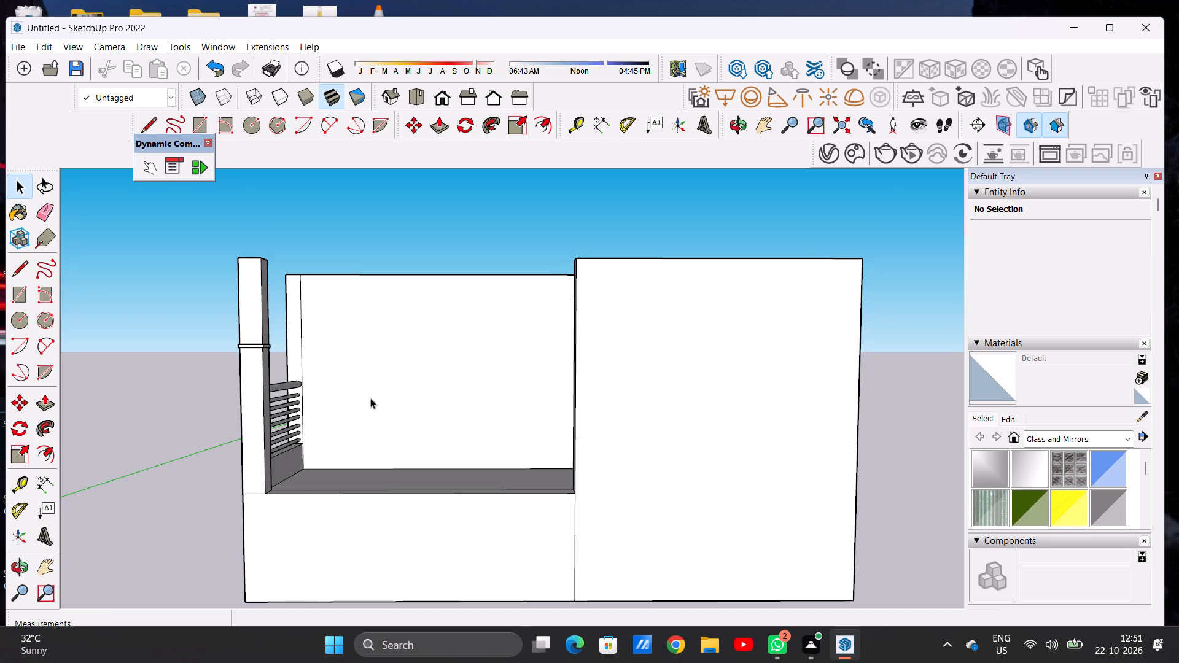
pyautogui.scroll(-7, 371, 389)
pyautogui.scroll(6, 418, 498)
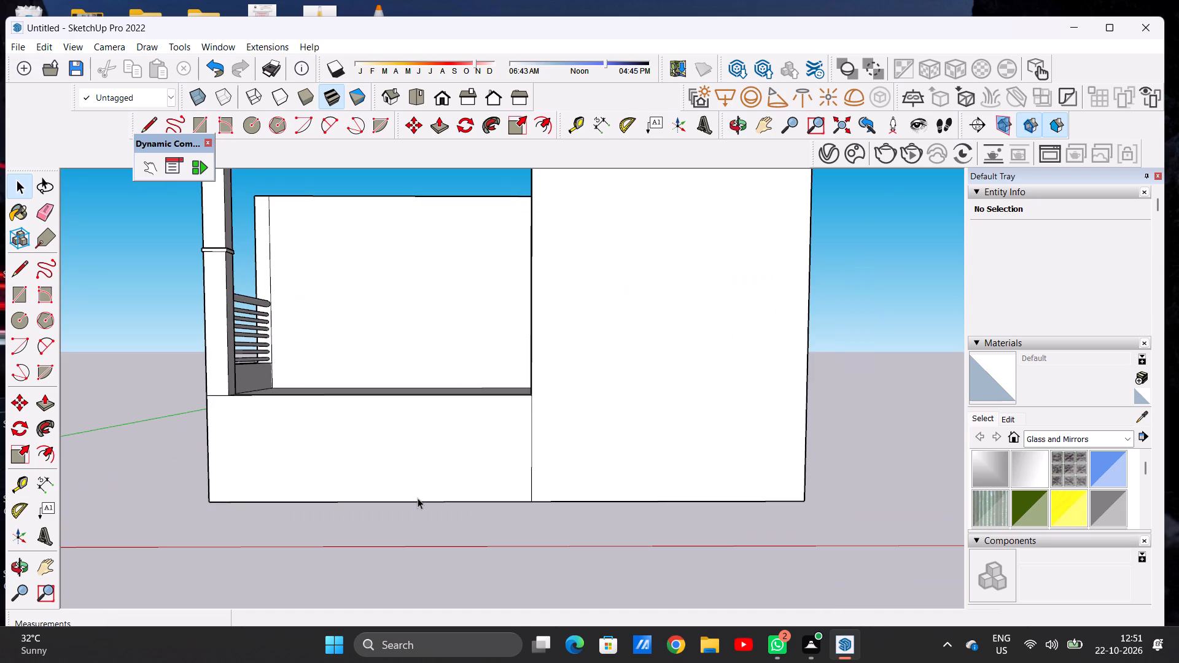
pyautogui.scroll(-4, 418, 498)
pyautogui.moveTo(397, 462); pyautogui.dragTo(519, 486, button='middle')
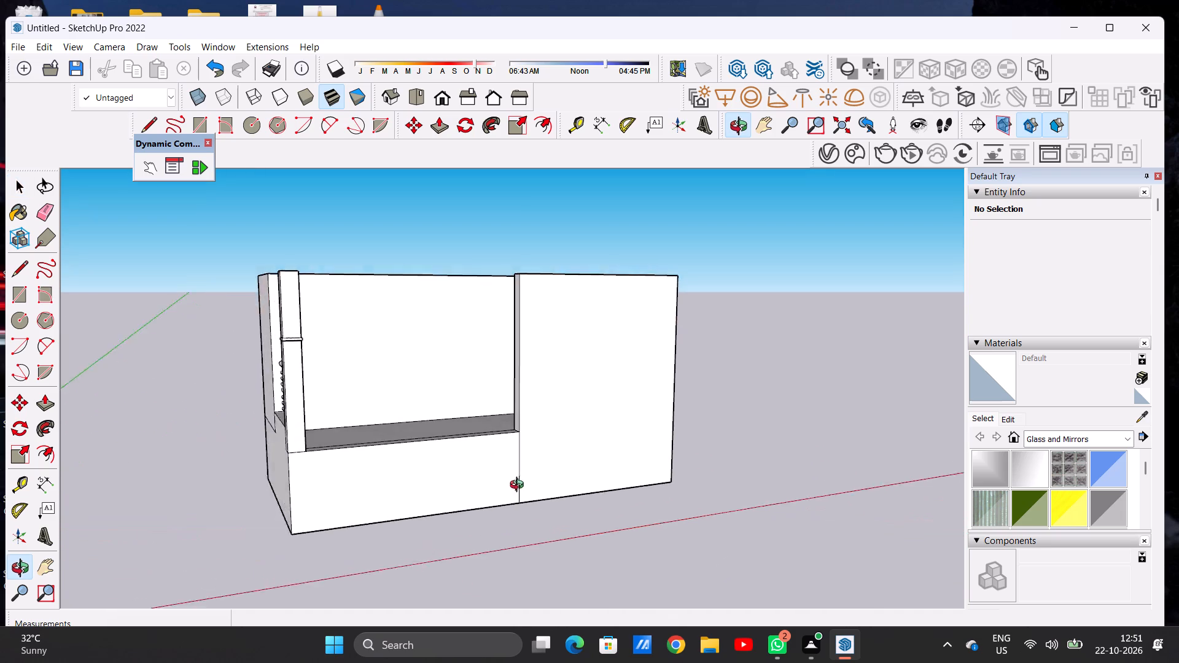
pyautogui.moveTo(519, 486); pyautogui.dragTo(573, 497, button='middle')
pyautogui.scroll(1, 550, 367)
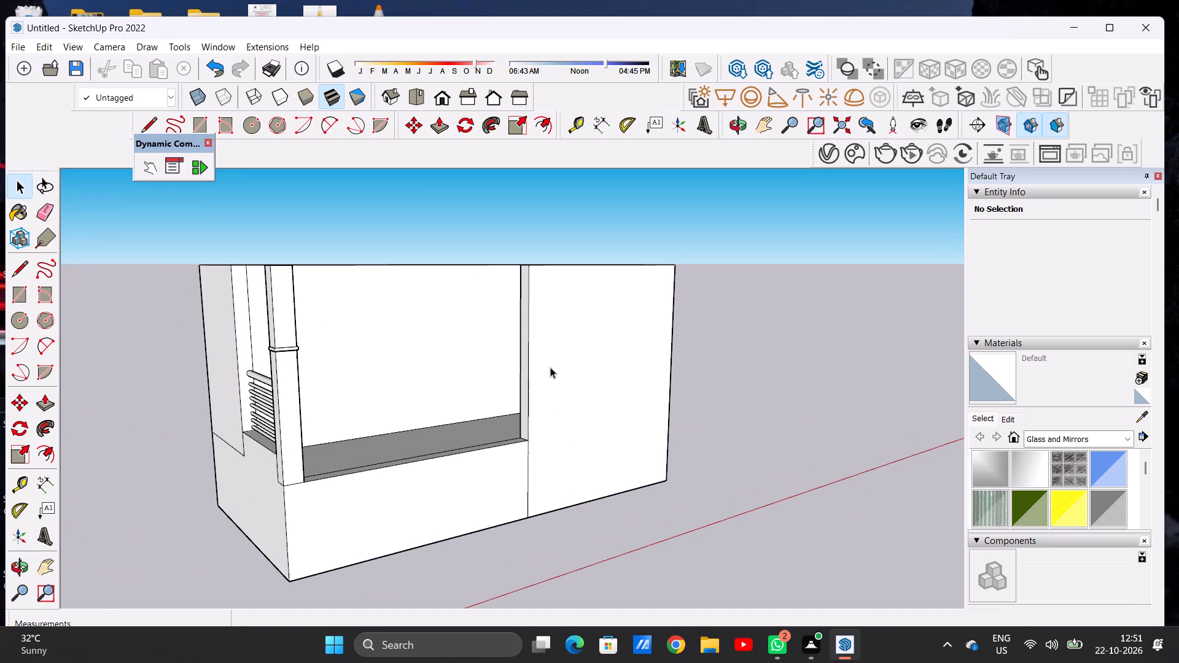
pyautogui.scroll(-14, 402, 440)
pyautogui.moveTo(387, 419); pyautogui.dragTo(138, 484, button='middle')
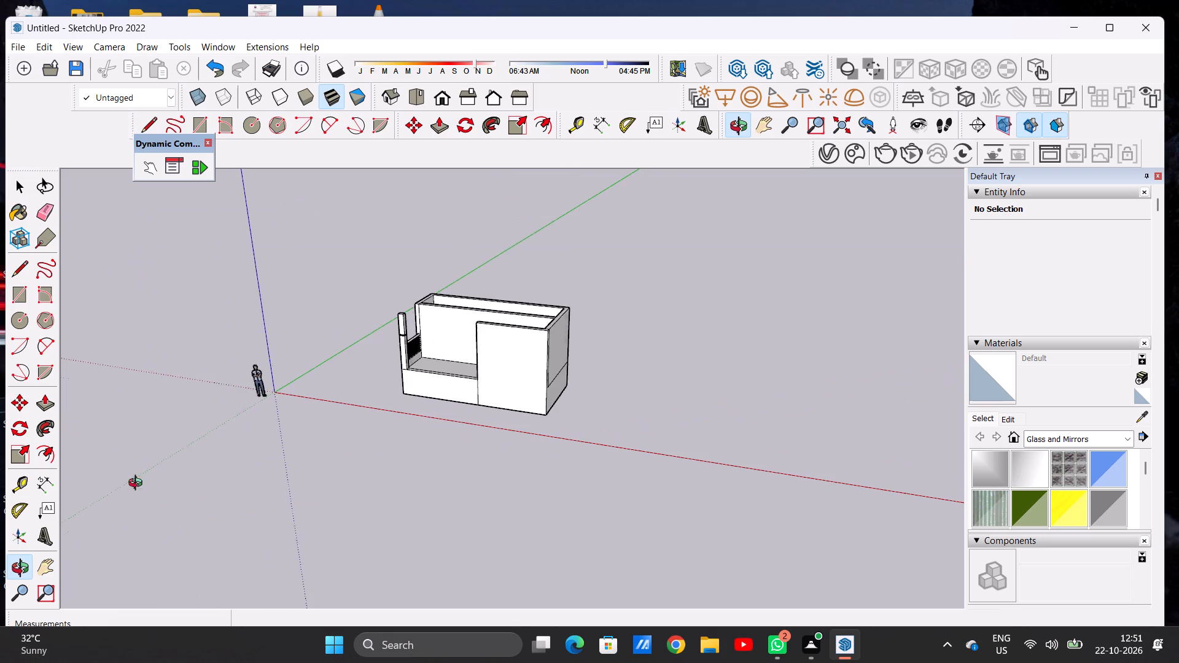
pyautogui.moveTo(138, 484); pyautogui.dragTo(200, 473, button='middle')
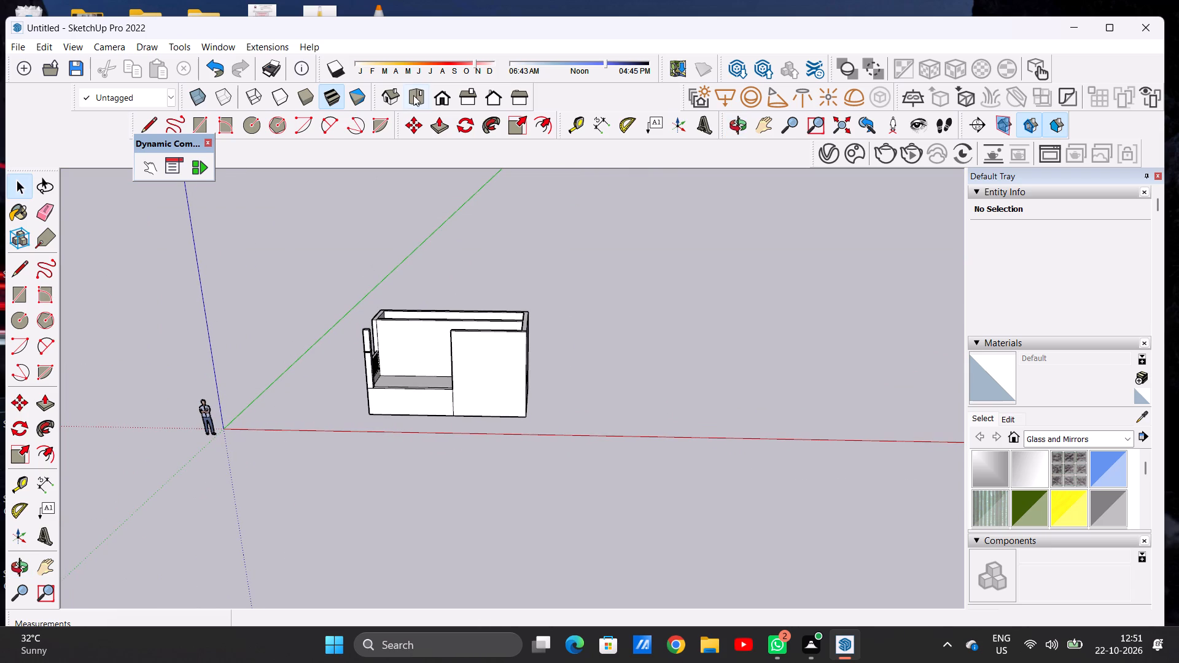
pyautogui.click(442, 91)
pyautogui.scroll(7, 144, 417)
pyautogui.scroll(-14, 84, 422)
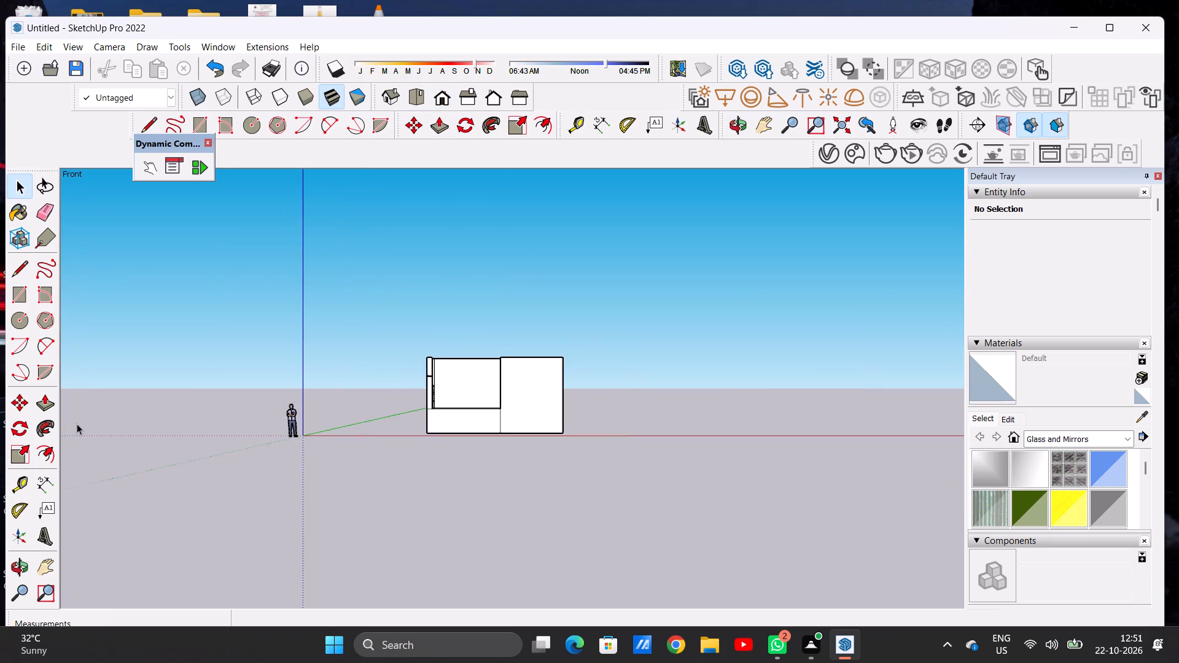
pyautogui.scroll(-4, 77, 424)
pyautogui.scroll(8, 322, 411)
pyautogui.moveTo(312, 348); pyautogui.dragTo(319, 508, button='middle')
# Select the entire connected building and move it by its front base corner farther from the origin, diagonally across the ground.
pyautogui.click(419, 83)
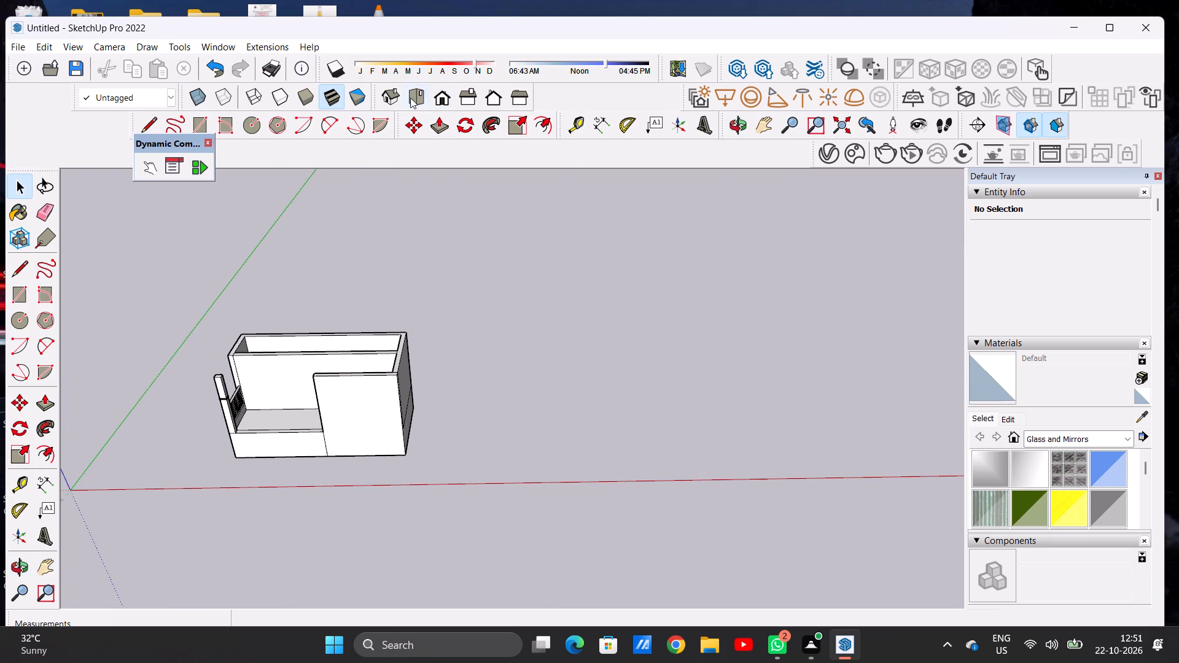
pyautogui.click(413, 95)
pyautogui.scroll(-2, 132, 405)
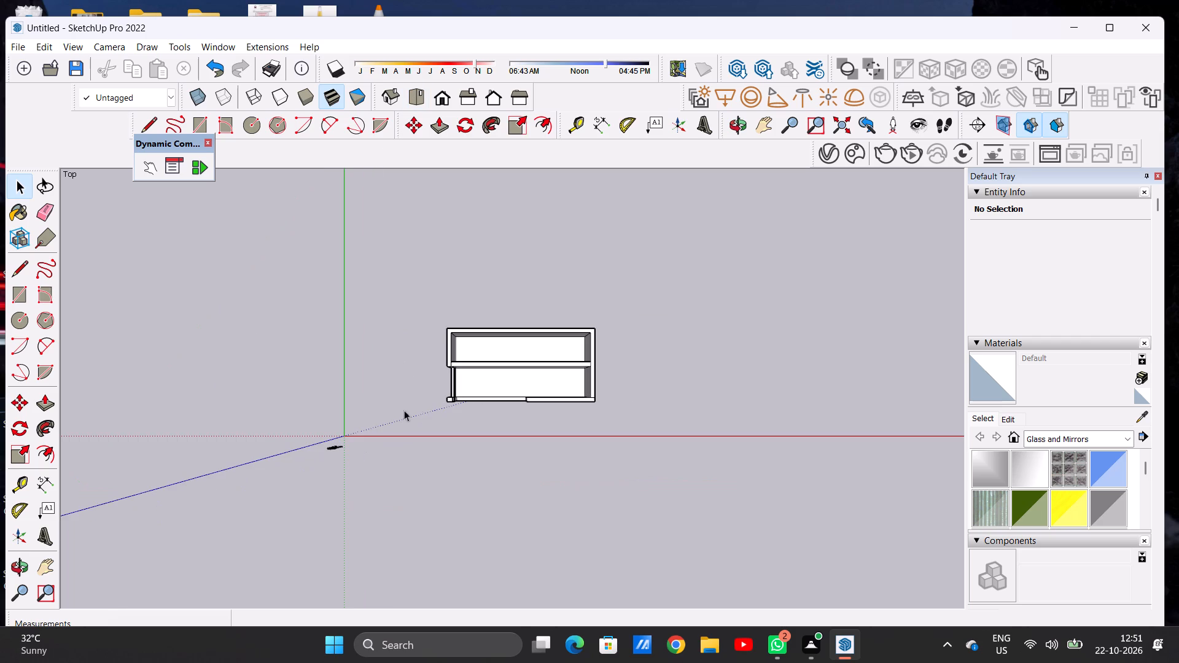
pyautogui.scroll(6, 689, 361)
pyautogui.tripleClick(436, 398)
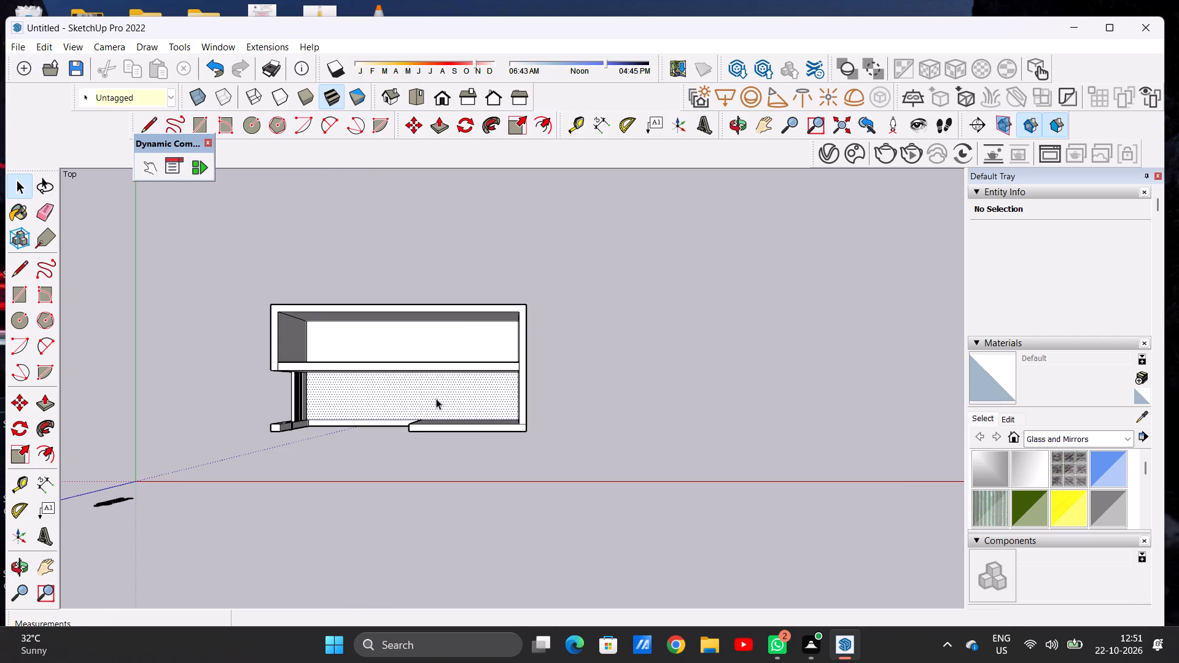
pyautogui.tripleClick(436, 398)
pyautogui.scroll(-3, 386, 457)
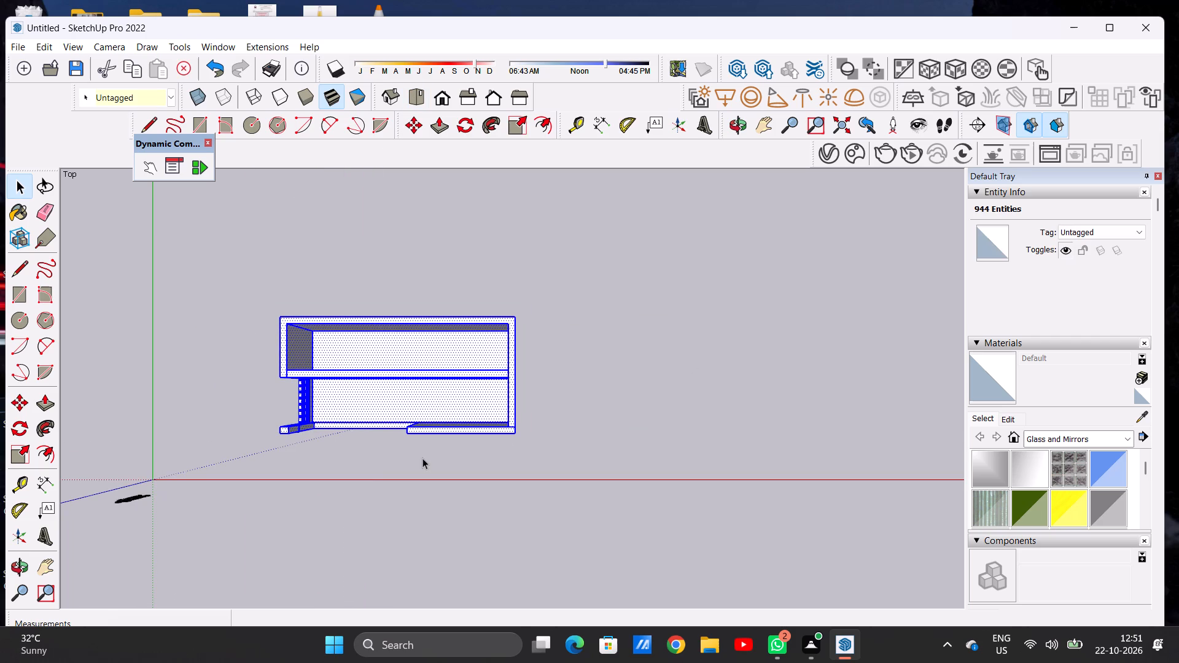
pyautogui.moveTo(402, 510); pyautogui.dragTo(391, 330, button='middle')
pyautogui.moveTo(400, 444); pyautogui.dragTo(415, 403, button='middle')
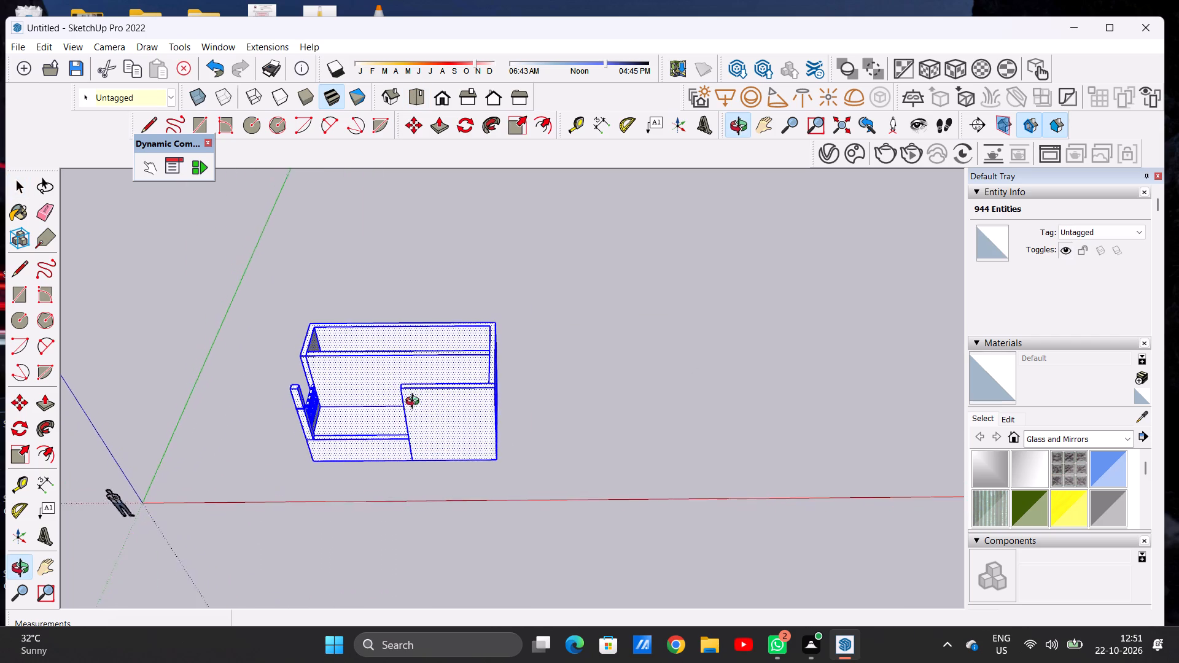
pyautogui.moveTo(415, 403); pyautogui.dragTo(418, 374, button='middle')
pyautogui.press('m')
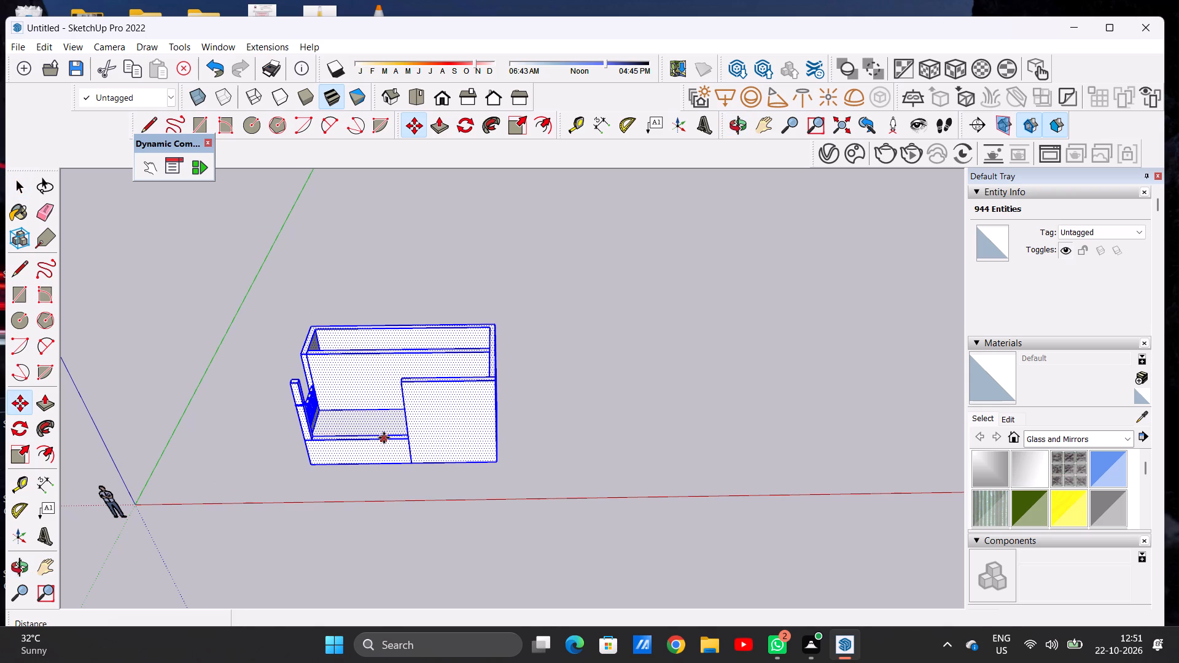
pyautogui.click(496, 459)
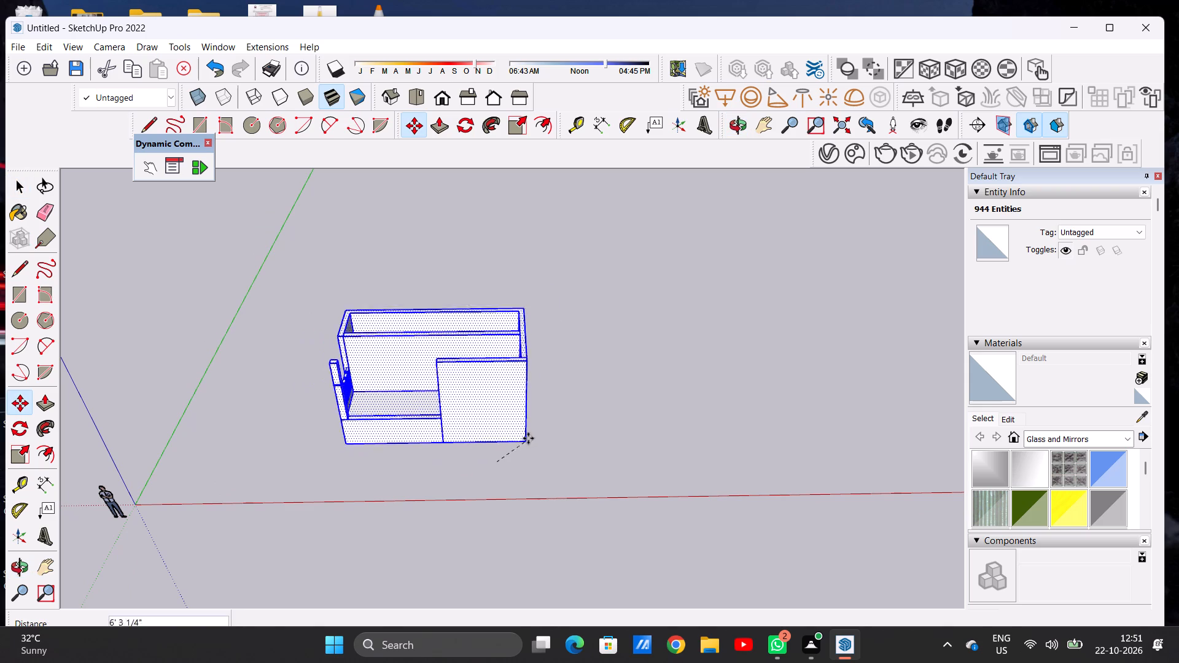
pyautogui.click(599, 373)
pyautogui.press('space')
pyautogui.click(667, 328)
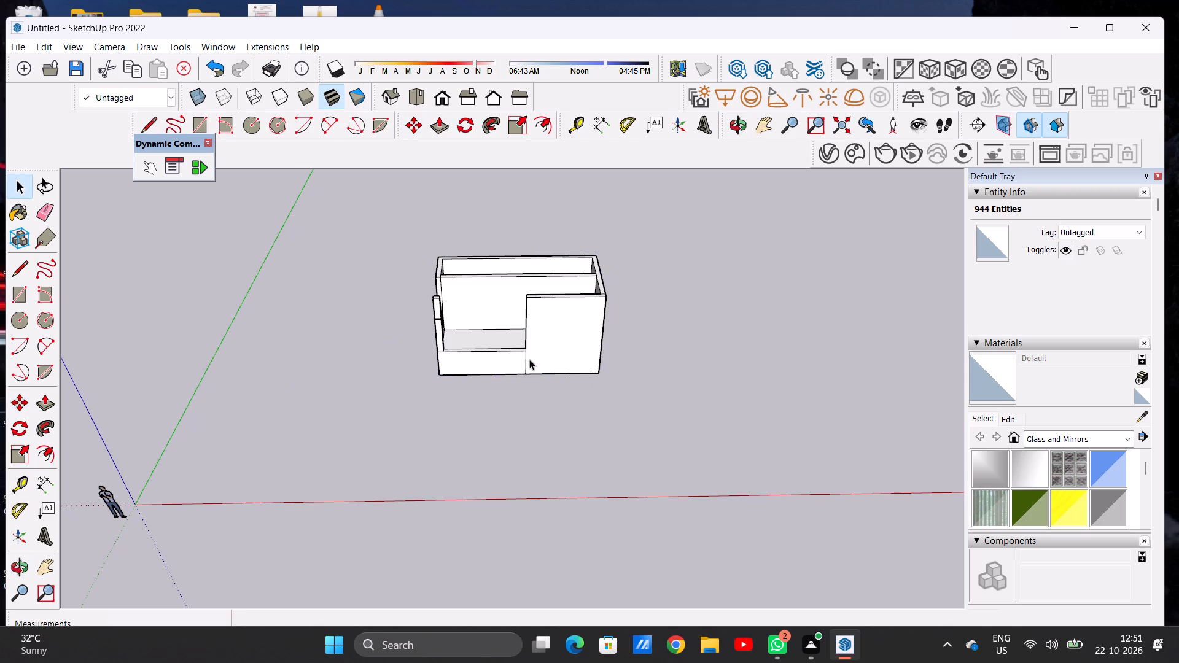
# Extrude the front face of the raised wall section outward about 1' 11" beyond the parapet face.
pyautogui.scroll(-4, 399, 405)
pyautogui.scroll(1, 399, 405)
pyautogui.scroll(-4, 399, 405)
pyautogui.scroll(7, 488, 332)
pyautogui.moveTo(454, 423); pyautogui.dragTo(451, 316, button='middle')
pyautogui.scroll(3, 0, 0)
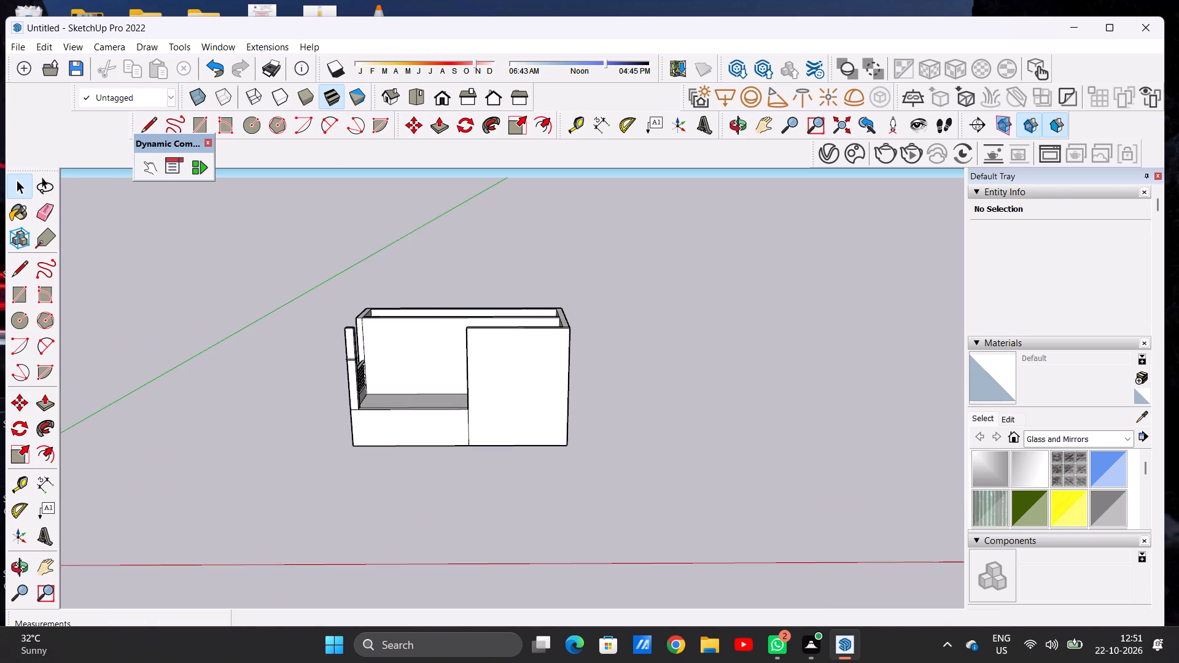
pyautogui.scroll(1, 0, 0)
pyautogui.scroll(-8, 437, 331)
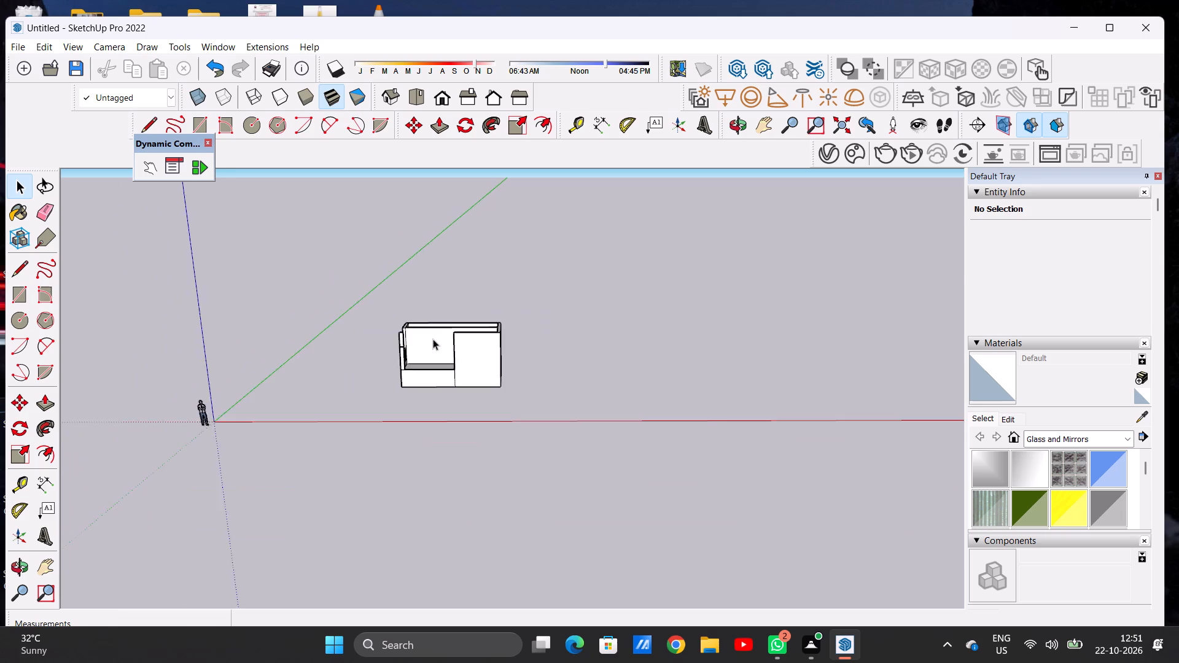
pyautogui.scroll(7, 432, 339)
pyautogui.moveTo(428, 338); pyautogui.dragTo(626, 370, button='middle')
pyautogui.scroll(3, 565, 386)
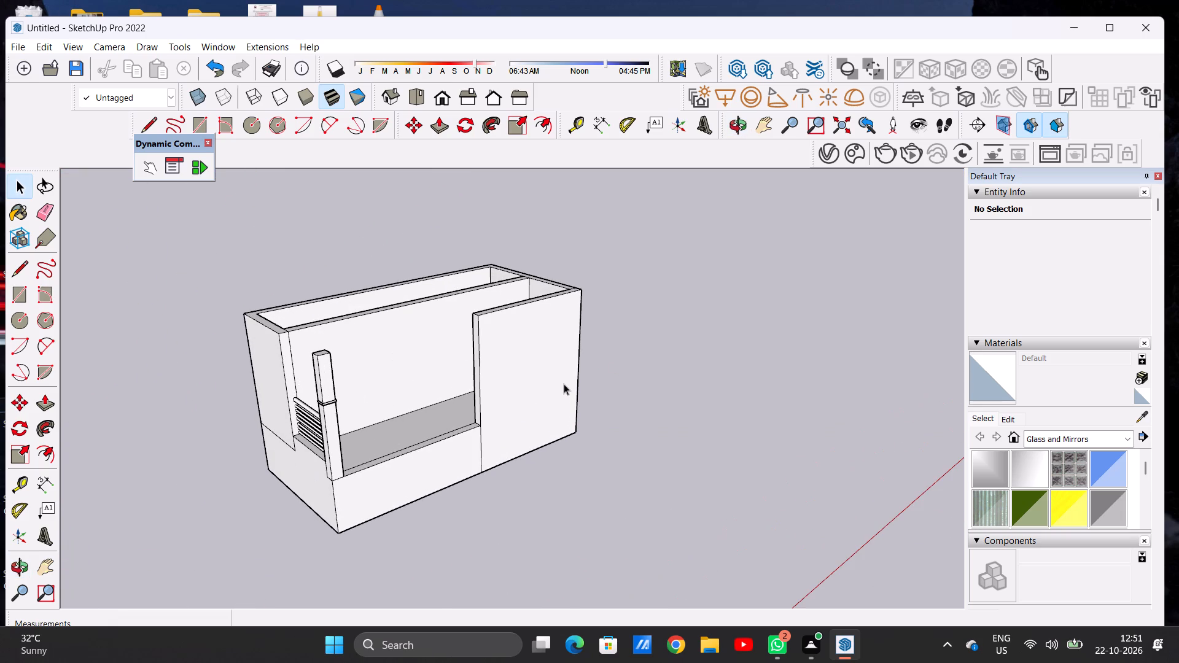
pyautogui.scroll(3, 564, 384)
pyautogui.press('p')
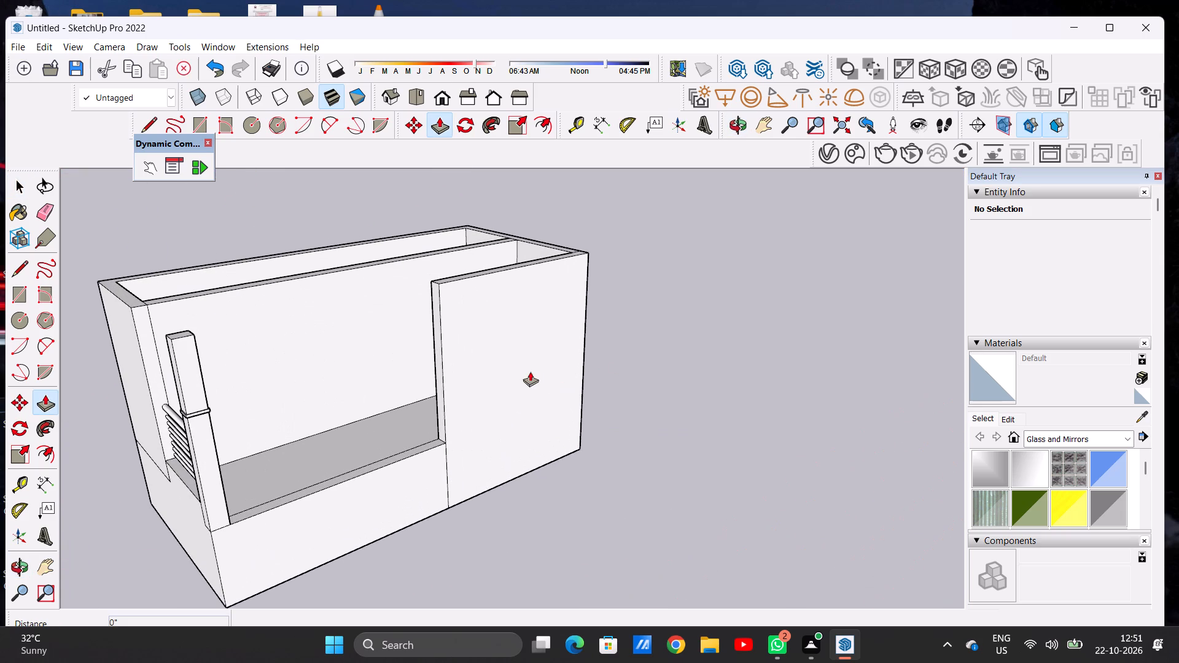
pyautogui.click(519, 373)
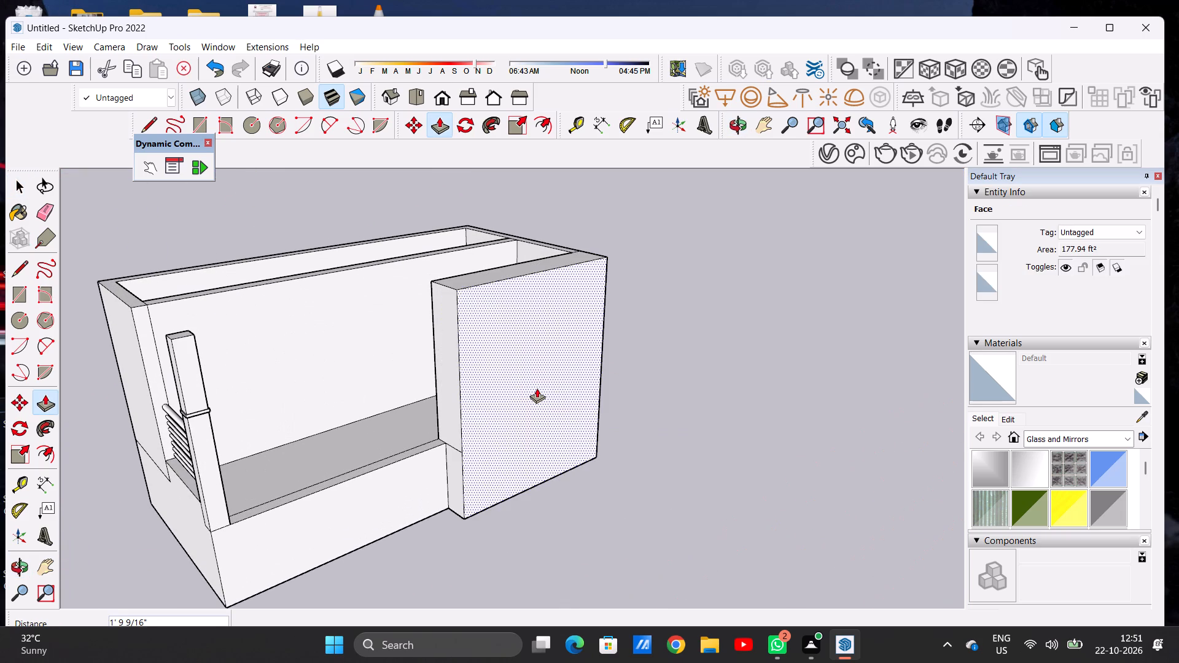
pyautogui.click(539, 382)
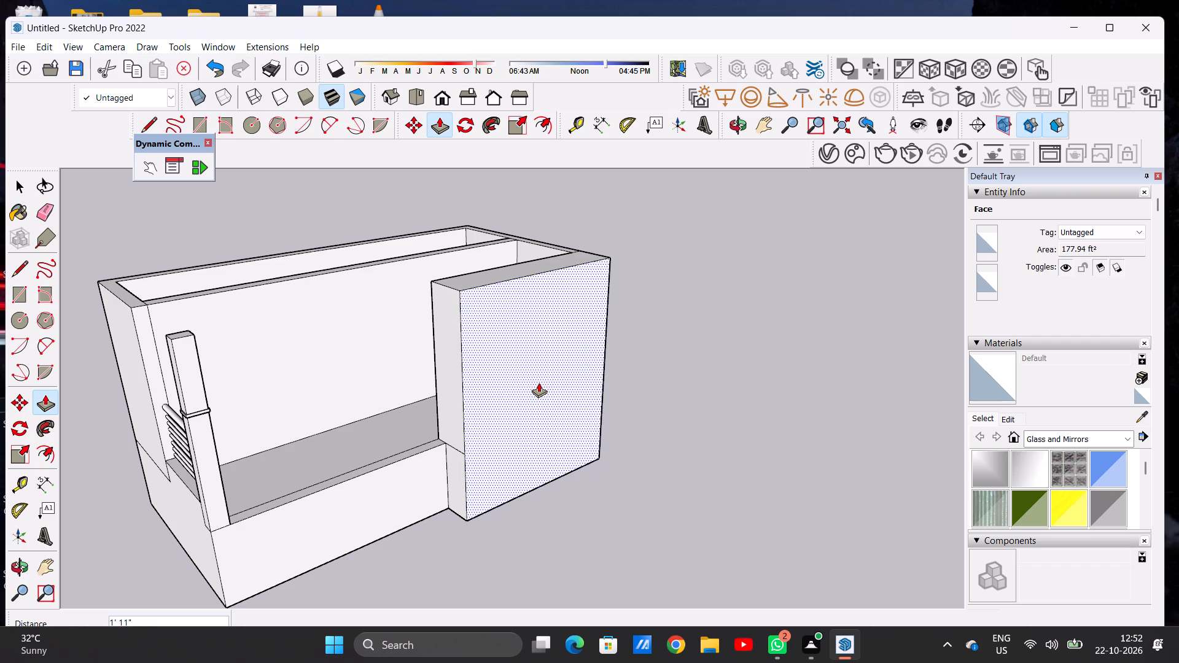
# Erase the leftover edge across the projecting wall block's inner side face at parapet-top level.
pyautogui.press('space')
pyautogui.scroll(-6, 513, 418)
pyautogui.moveTo(479, 480); pyautogui.dragTo(464, 452, button='middle')
pyautogui.scroll(9, 464, 452)
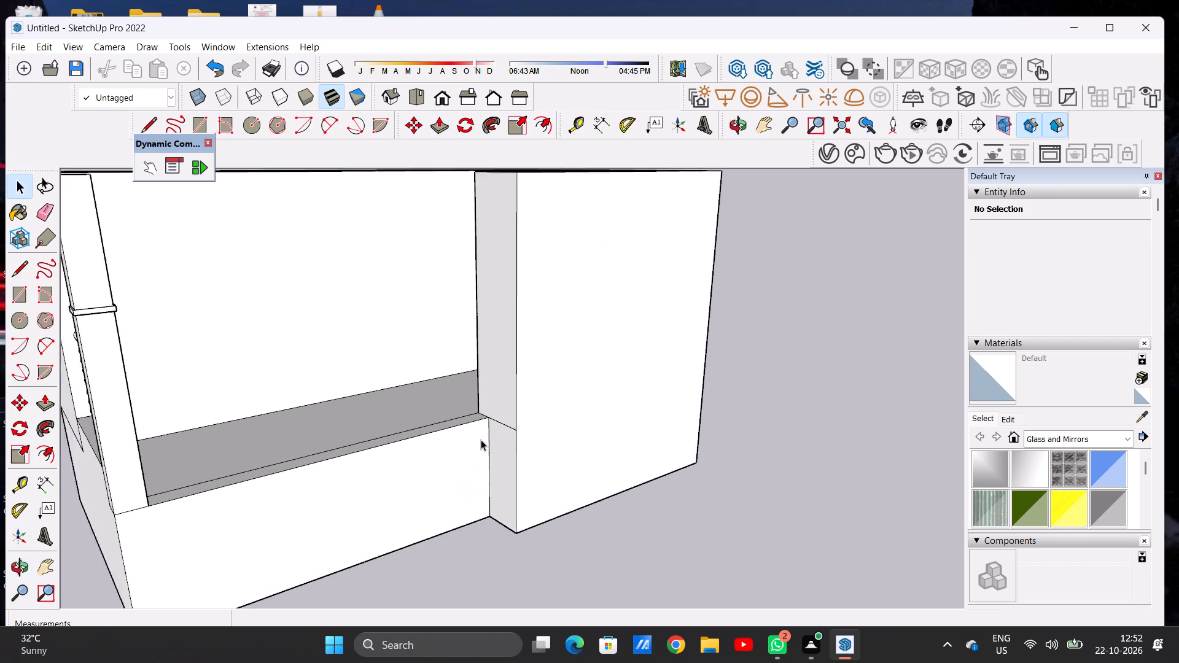
pyautogui.scroll(3, 481, 440)
pyautogui.press('e')
pyautogui.moveTo(499, 410); pyautogui.dragTo(502, 422)
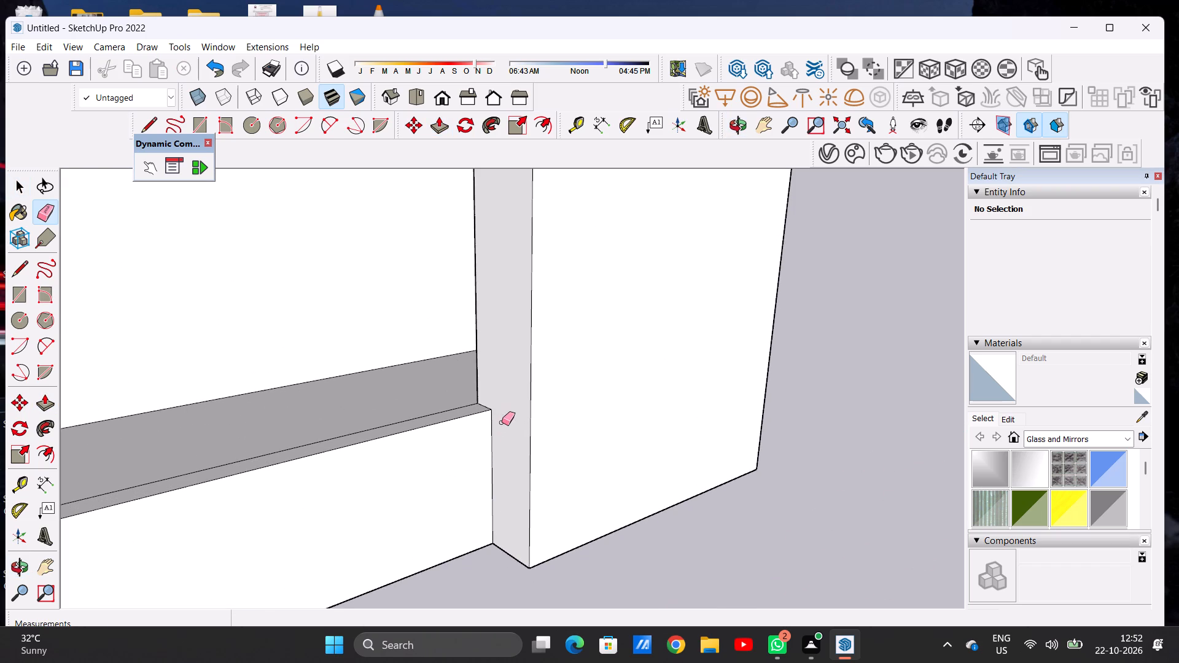
pyautogui.press('space')
# Examine the projecting front wall block, balcony opening and column side from several angles.
pyautogui.scroll(-15, 431, 478)
pyautogui.moveTo(507, 512); pyautogui.dragTo(372, 513, button='middle')
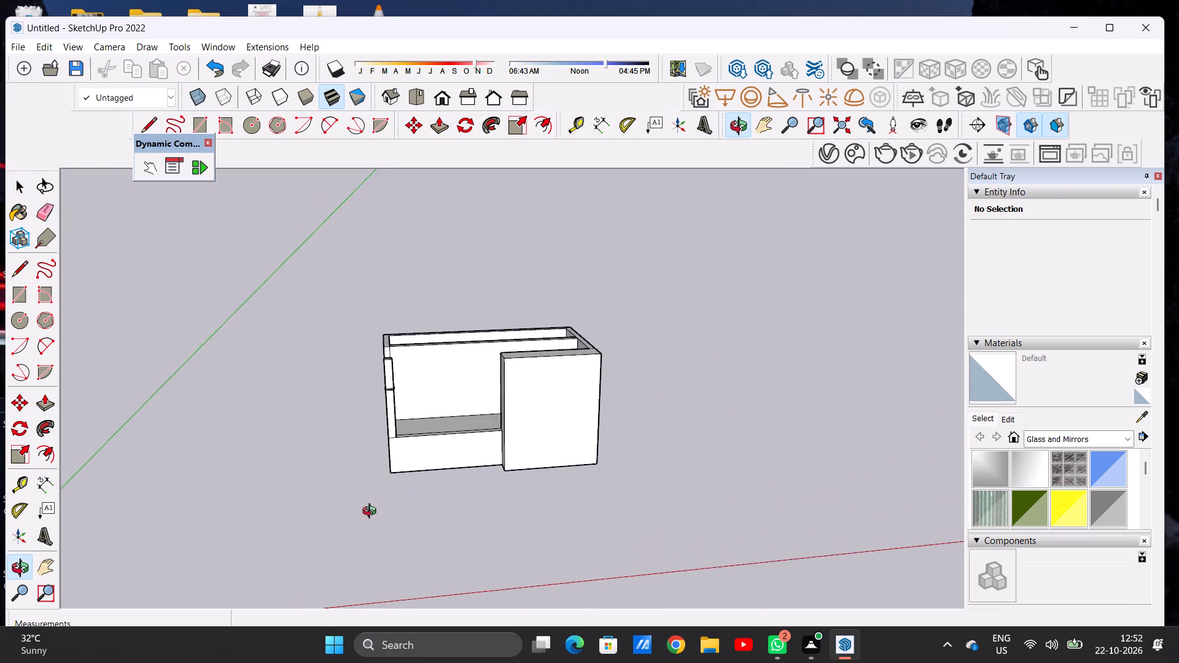
pyautogui.moveTo(372, 513); pyautogui.dragTo(330, 508, button='middle')
pyautogui.scroll(7, 412, 446)
pyautogui.moveTo(411, 529); pyautogui.dragTo(439, 495, button='middle')
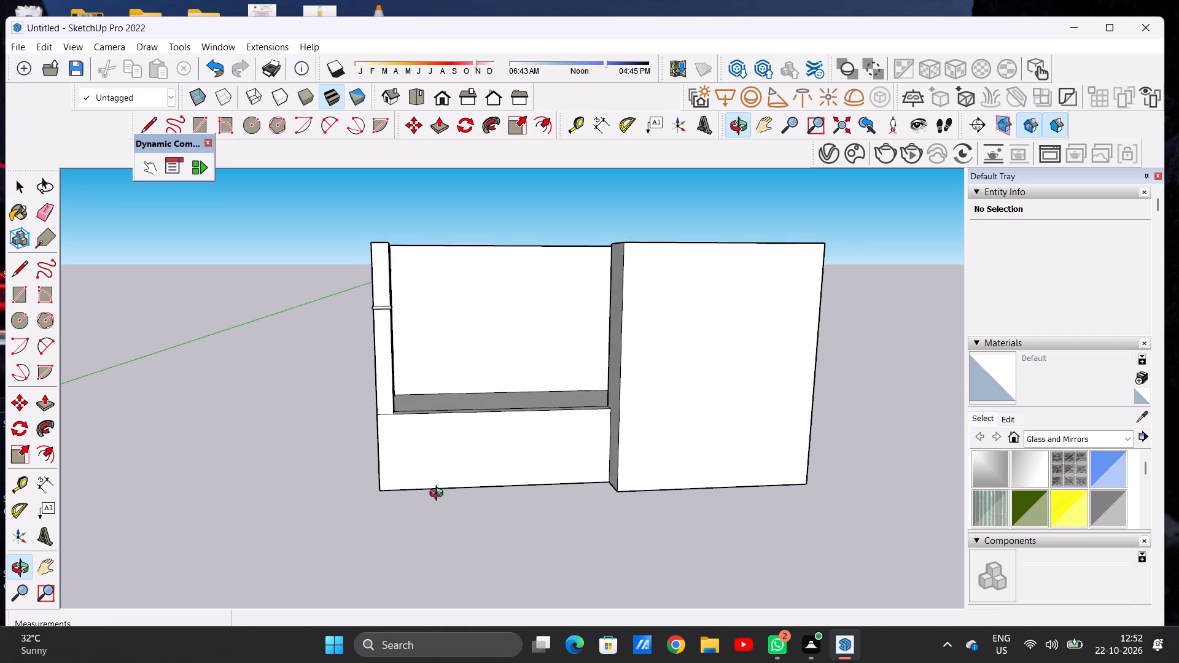
pyautogui.moveTo(439, 495); pyautogui.dragTo(440, 494, button='middle')
pyautogui.scroll(-5, 397, 490)
pyautogui.moveTo(395, 485); pyautogui.dragTo(400, 479, button='middle')
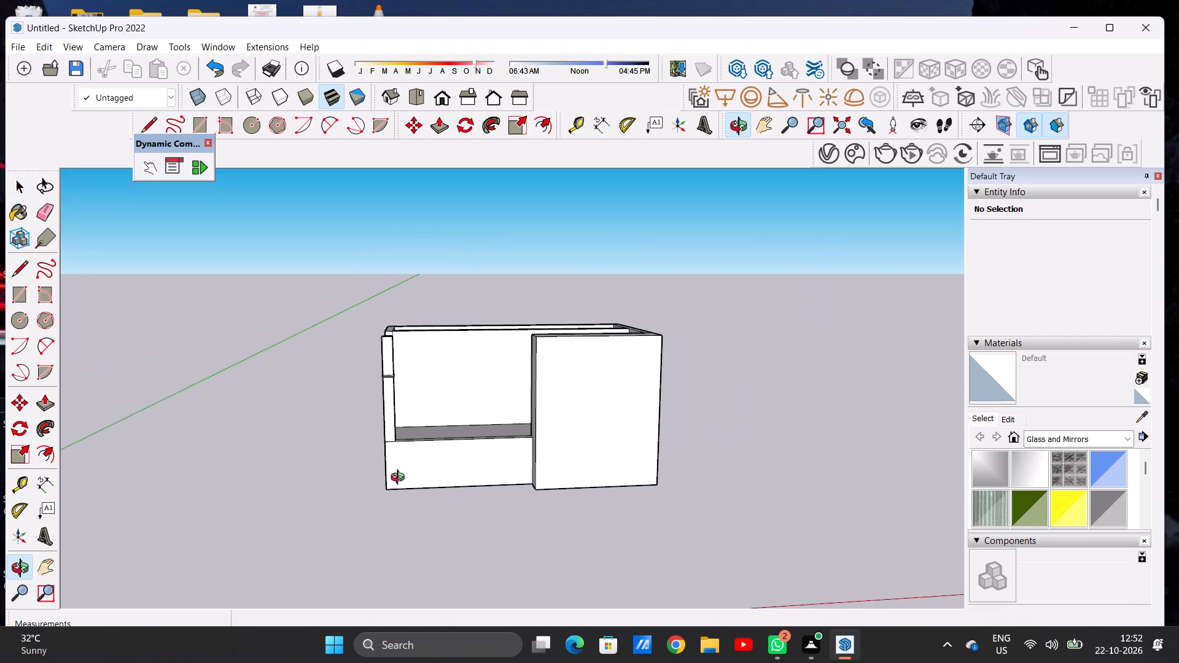
pyautogui.moveTo(400, 479); pyautogui.dragTo(484, 486, button='middle')
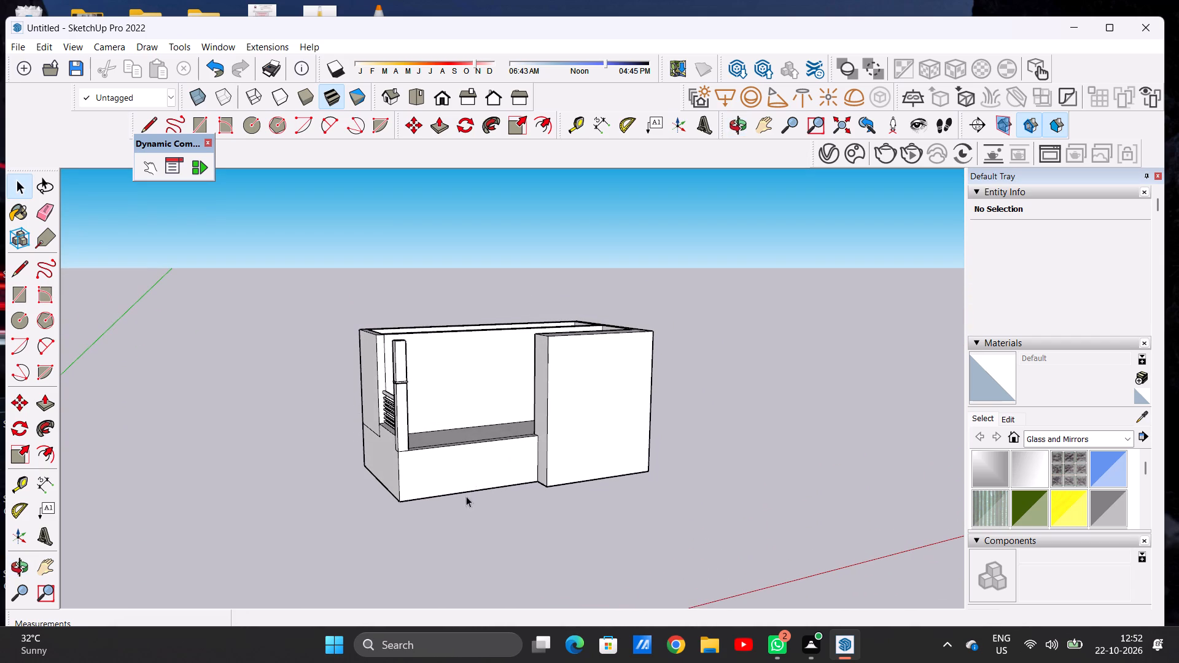
pyautogui.scroll(5, 424, 484)
pyautogui.scroll(-2, 423, 484)
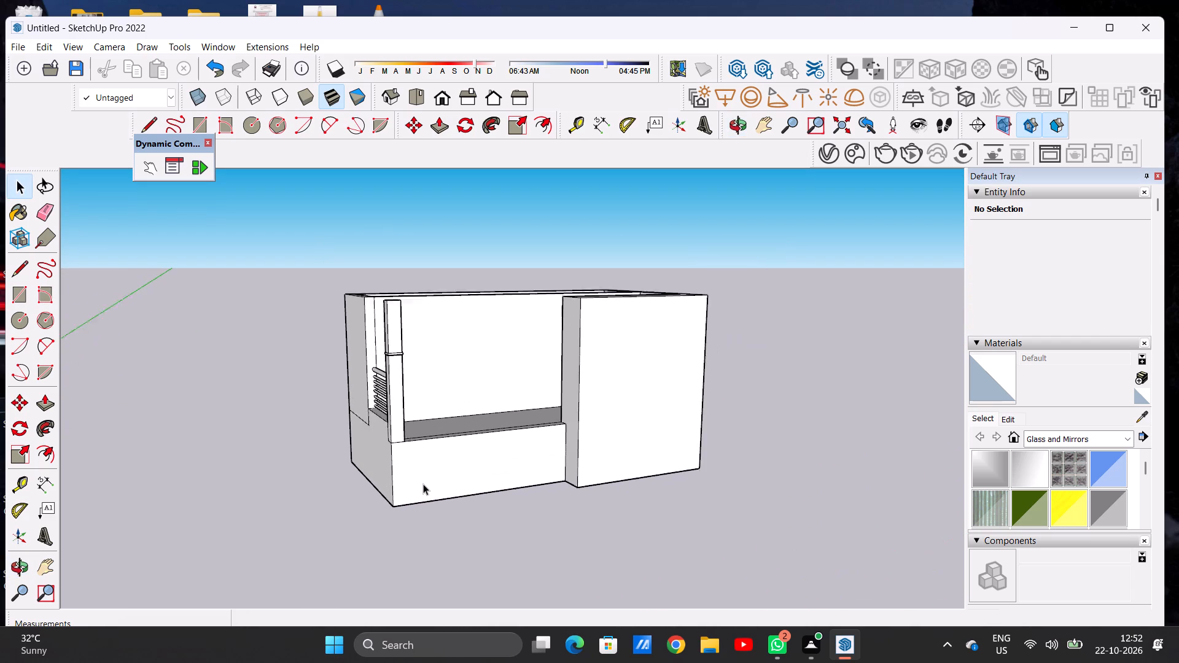
# Examine the front of the building, its low parapet wall and projecting wall block, from several angles.
pyautogui.scroll(-2, 423, 484)
pyautogui.moveTo(423, 483); pyautogui.dragTo(422, 483, button='middle')
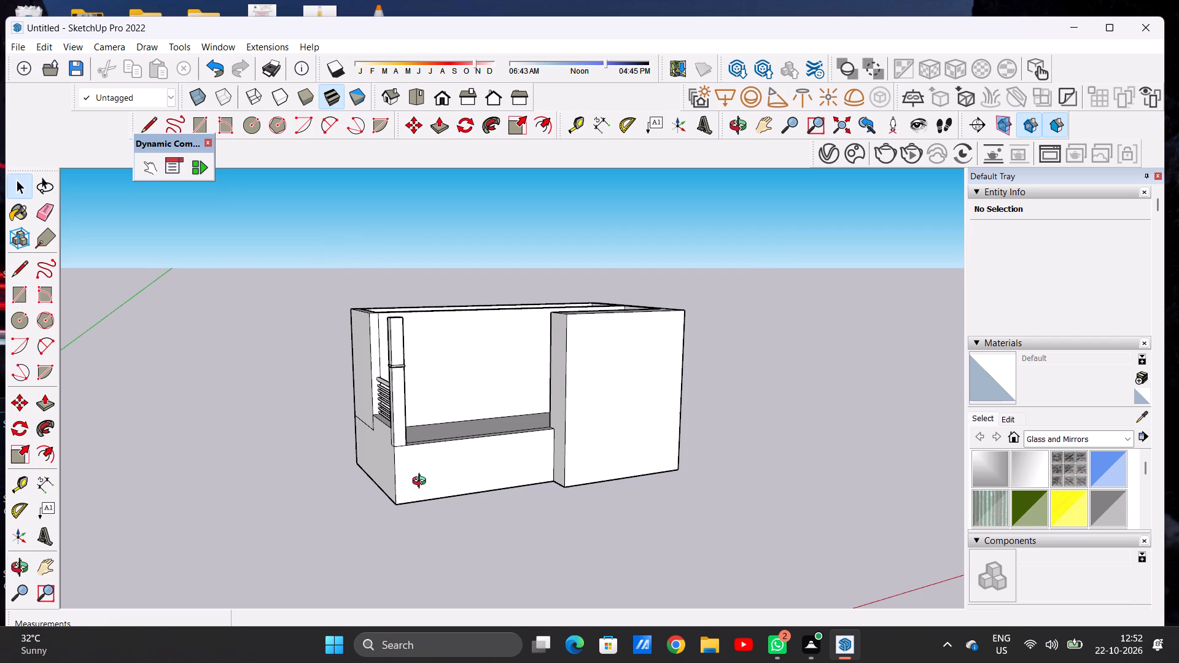
pyautogui.moveTo(422, 483); pyautogui.dragTo(336, 508, button='middle')
pyautogui.scroll(3, 497, 484)
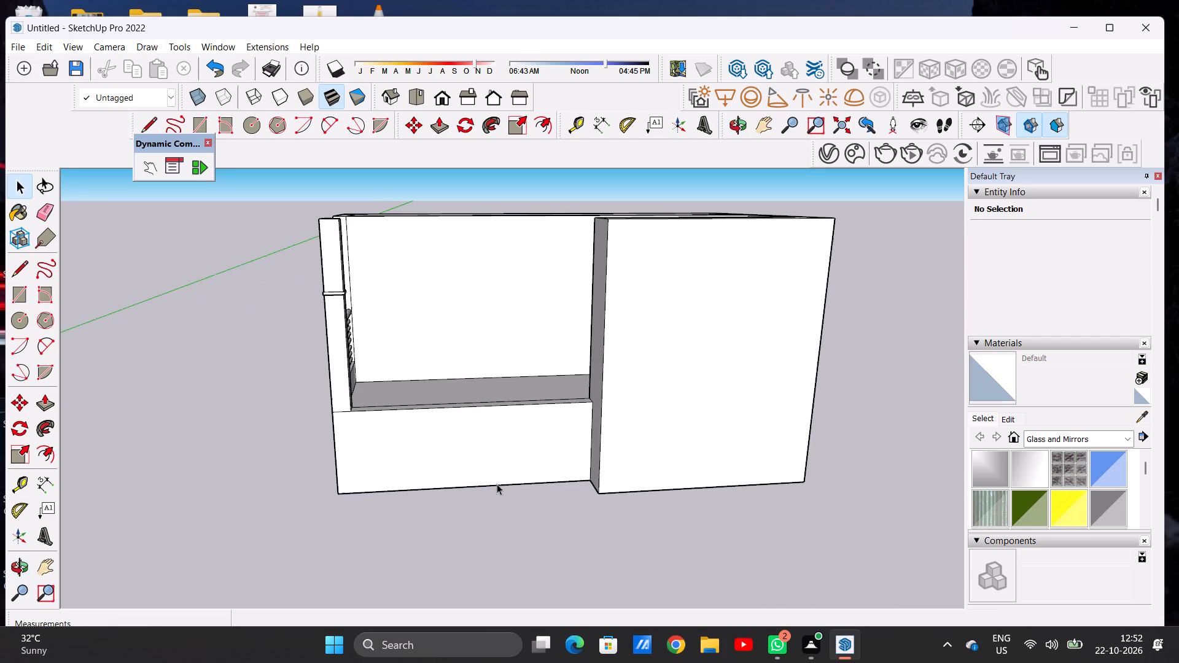
pyautogui.scroll(1, 497, 484)
pyautogui.moveTo(489, 500); pyautogui.dragTo(440, 533, button='middle')
pyautogui.scroll(-4, 609, 462)
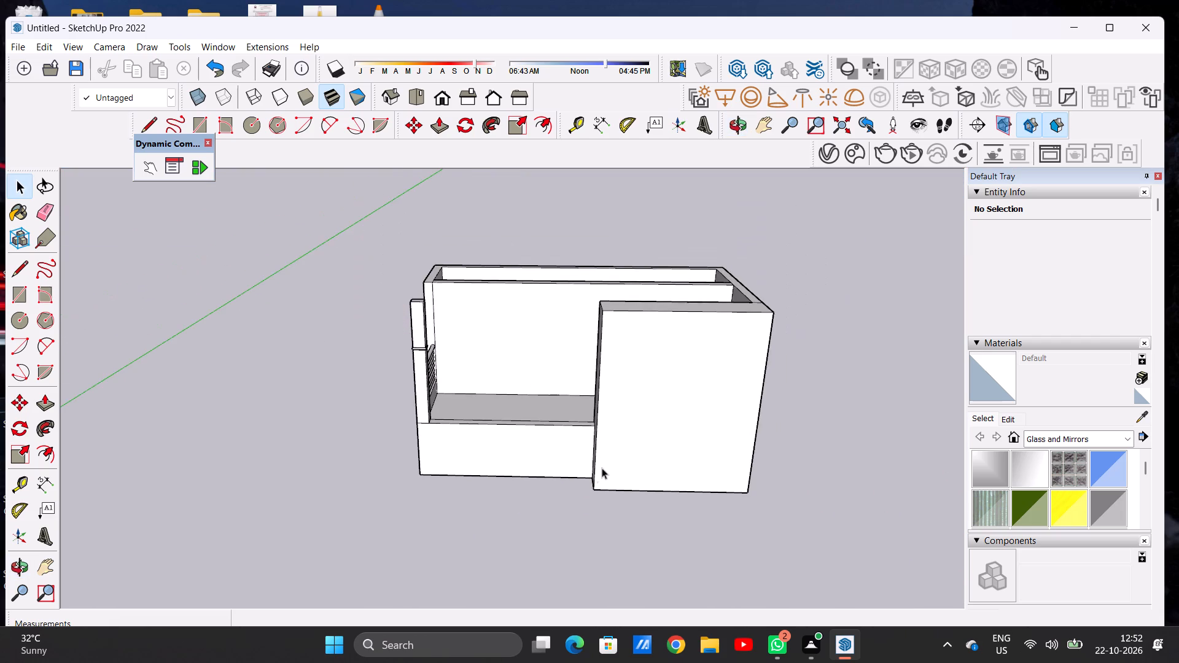
pyautogui.moveTo(515, 492); pyautogui.dragTo(438, 440, button='middle')
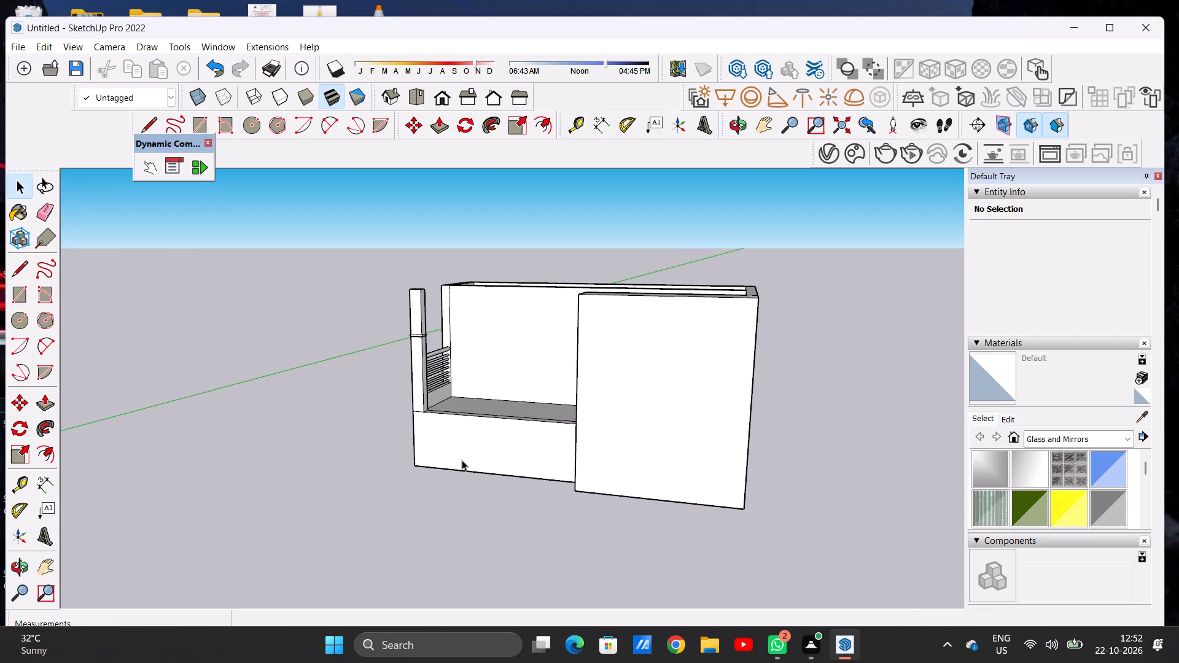
pyautogui.scroll(-1, 462, 460)
pyautogui.moveTo(464, 467); pyautogui.dragTo(491, 425, button='middle')
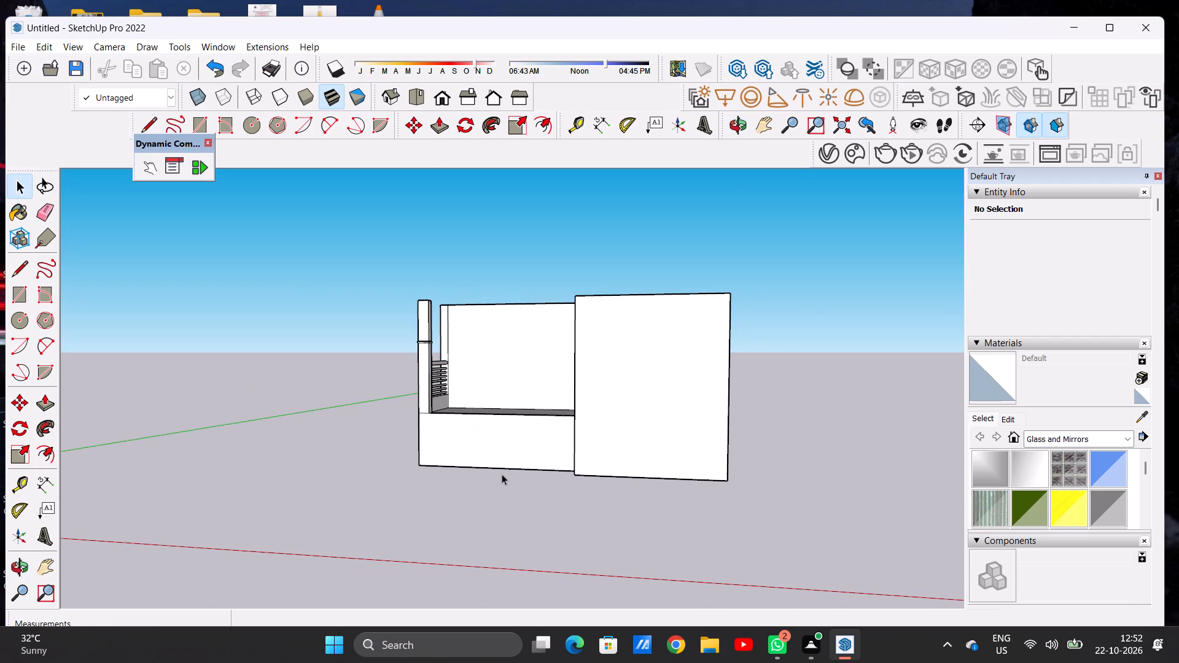
pyautogui.scroll(4, 502, 474)
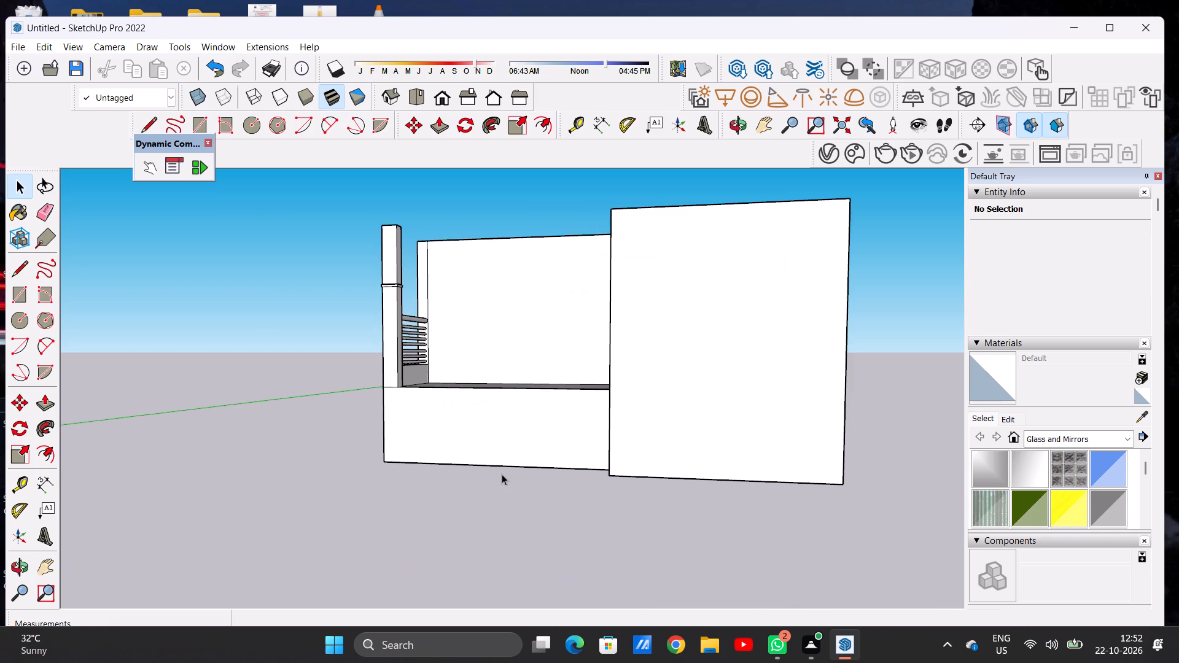
pyautogui.scroll(-5, 492, 455)
# Draw a ground rectangle about 14' 3" by 5' 5" in front of the low front wall, spanning its full base edge.
pyautogui.moveTo(339, 487); pyautogui.dragTo(449, 565, button='middle')
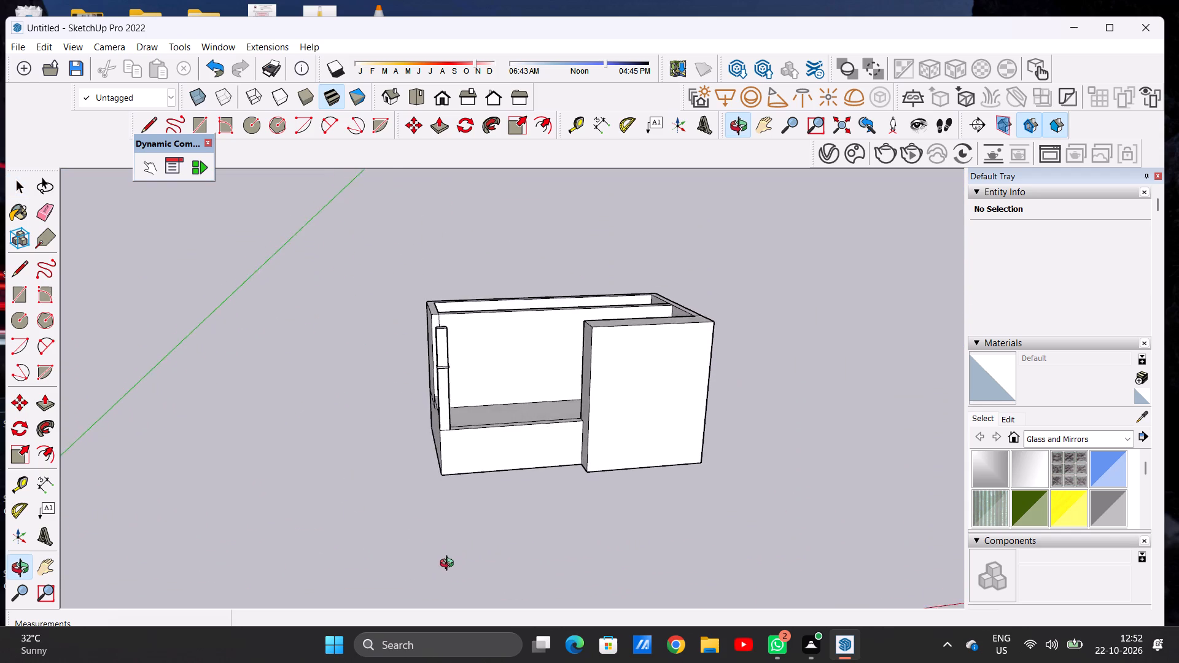
pyautogui.moveTo(449, 565); pyautogui.dragTo(410, 589, button='middle')
pyautogui.scroll(7, 491, 471)
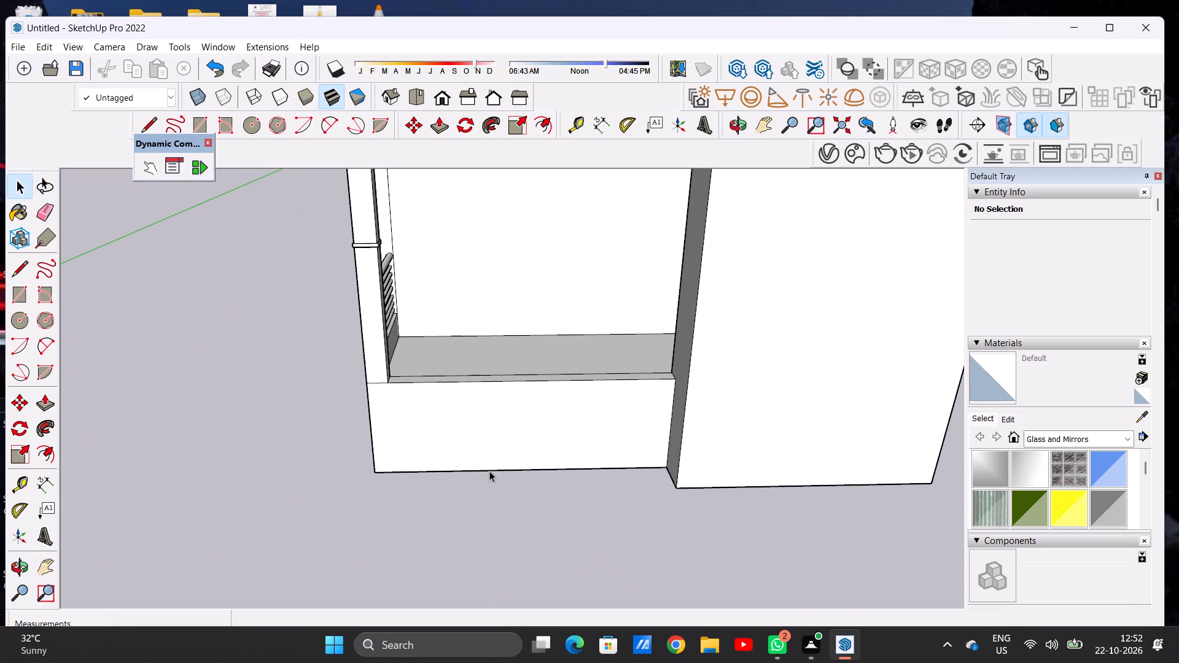
pyautogui.press('r')
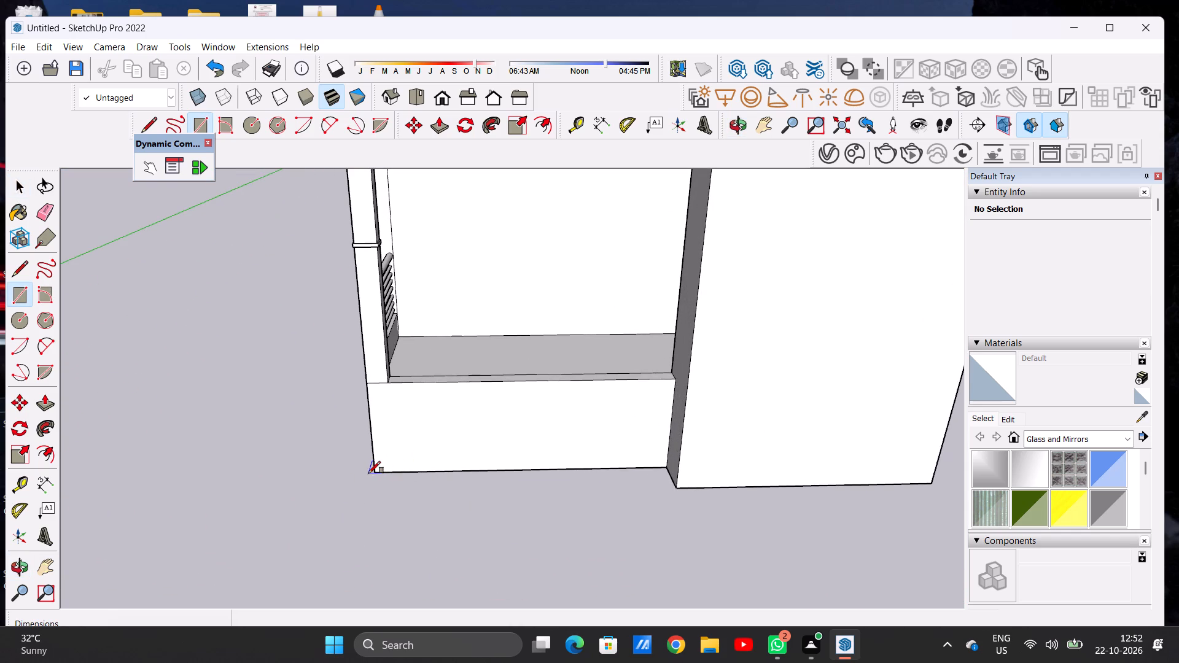
pyautogui.click(375, 472)
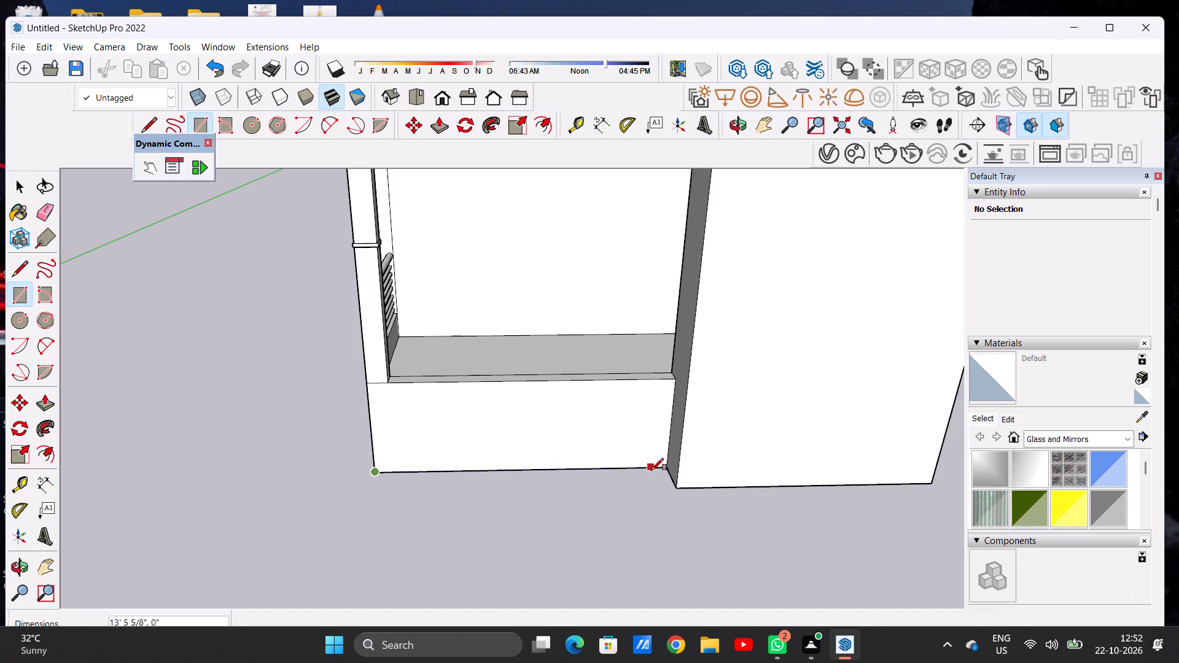
pyautogui.click(664, 465)
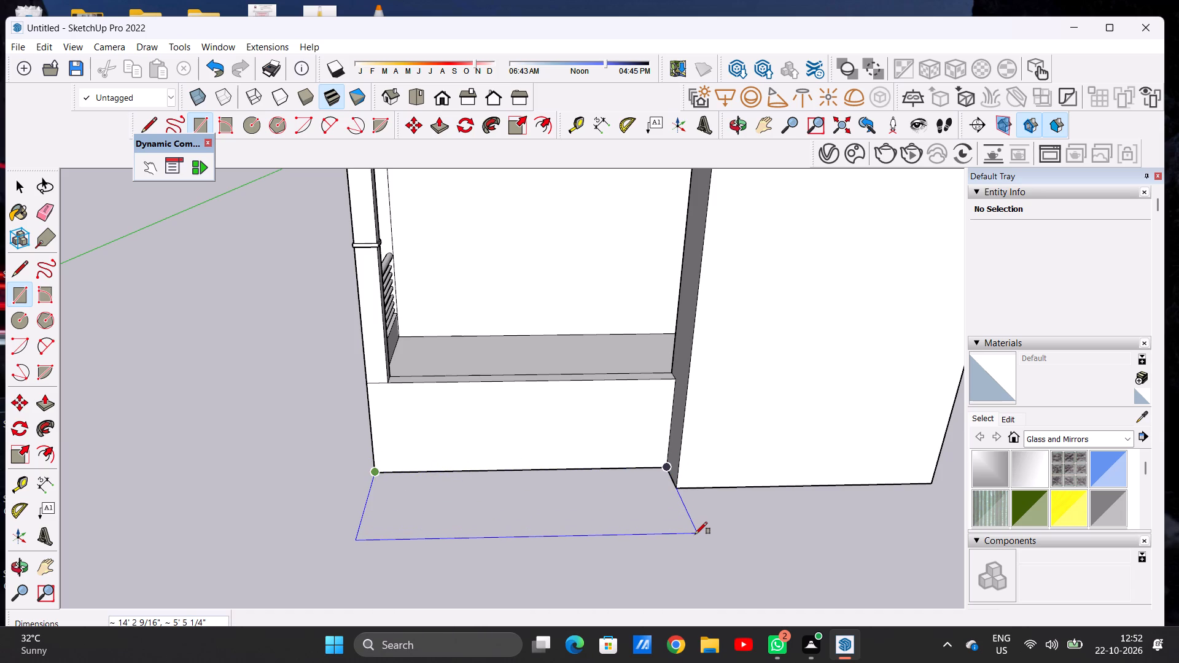
pyautogui.click(695, 534)
pyautogui.press('space')
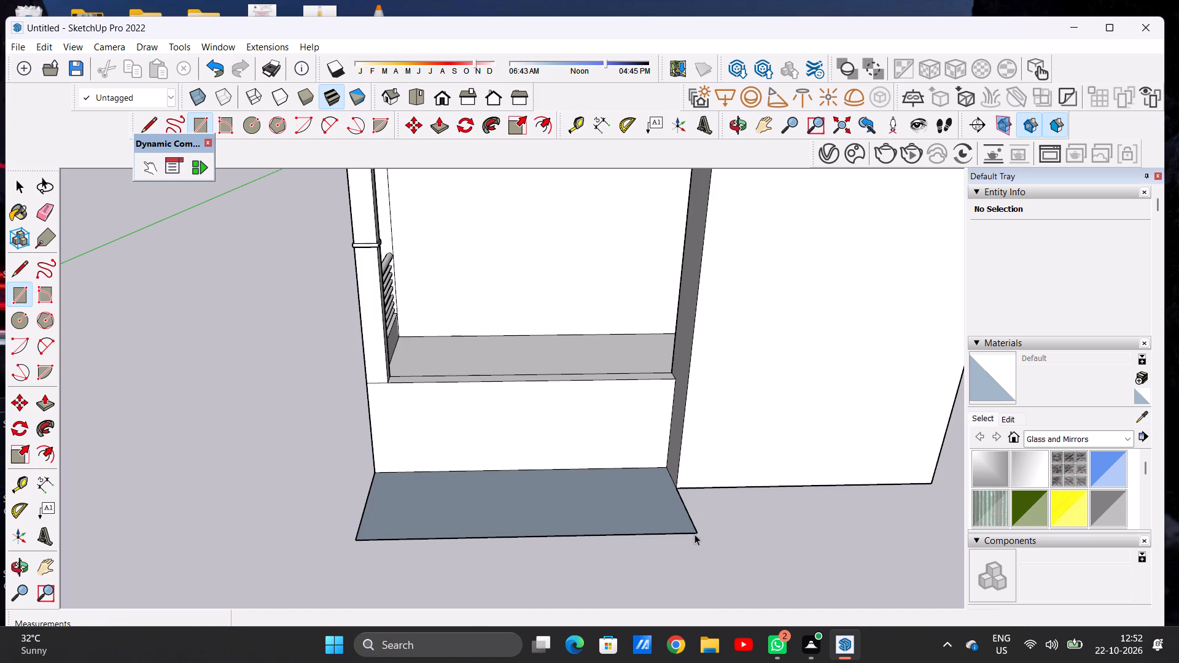
# Examine the ground rectangle against the low front wall and balcony opening from several angles.
pyautogui.scroll(-6, 306, 512)
pyautogui.scroll(5, 431, 492)
pyautogui.moveTo(434, 471); pyautogui.dragTo(423, 570, button='middle')
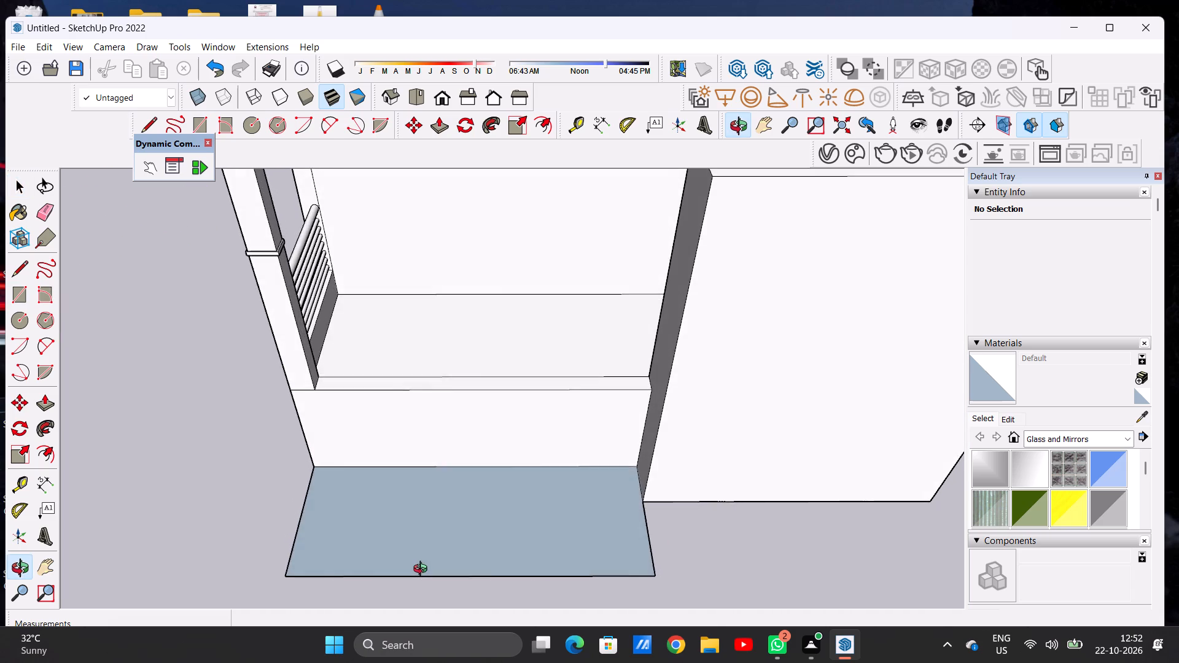
pyautogui.moveTo(423, 570); pyautogui.dragTo(395, 470, button='middle')
pyautogui.scroll(-2, 413, 520)
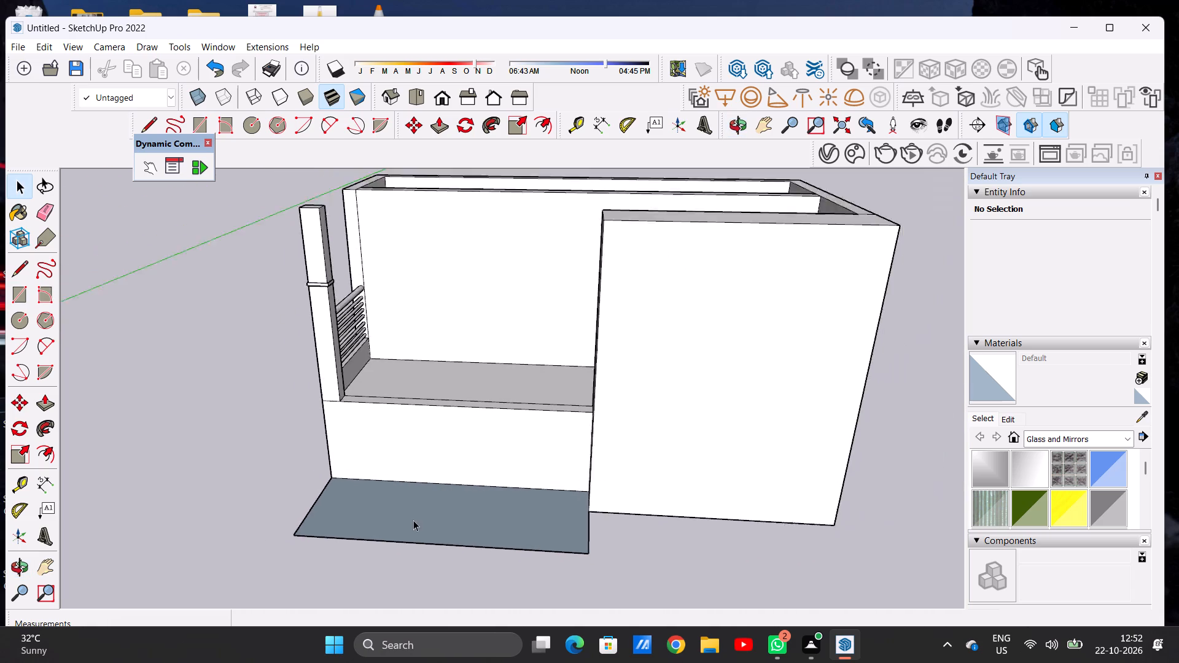
pyautogui.scroll(-3, 413, 520)
pyautogui.scroll(6, 416, 465)
pyautogui.scroll(1, 458, 516)
pyautogui.moveTo(458, 516); pyautogui.dragTo(461, 498, button='middle')
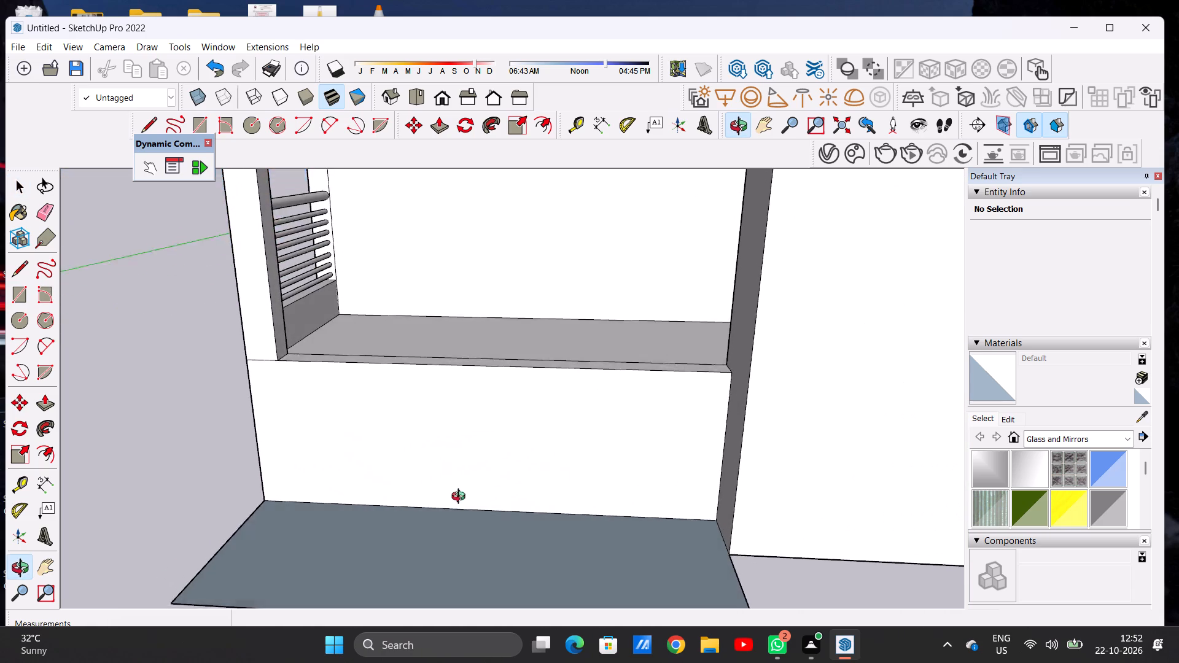
pyautogui.moveTo(461, 498); pyautogui.dragTo(462, 508, button='middle')
pyautogui.scroll(-8, 462, 510)
pyautogui.scroll(5, 464, 532)
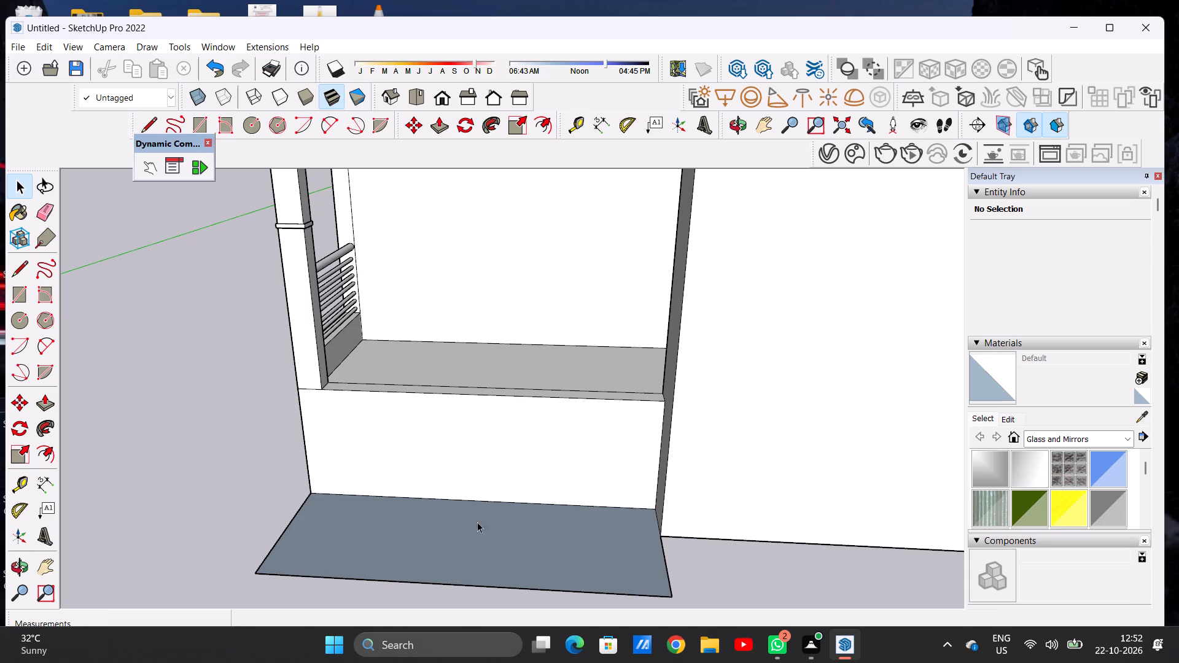
pyautogui.scroll(-4, 359, 484)
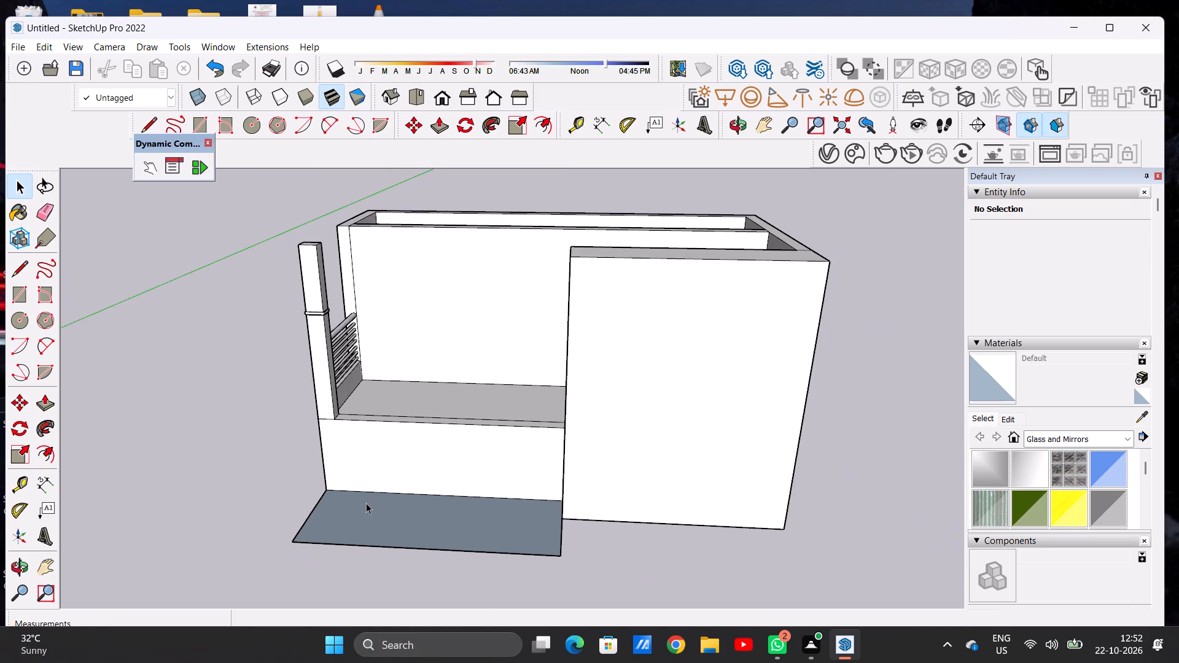
pyautogui.moveTo(366, 504); pyautogui.dragTo(371, 541, button='middle')
pyautogui.moveTo(377, 533); pyautogui.dragTo(381, 495, button='middle')
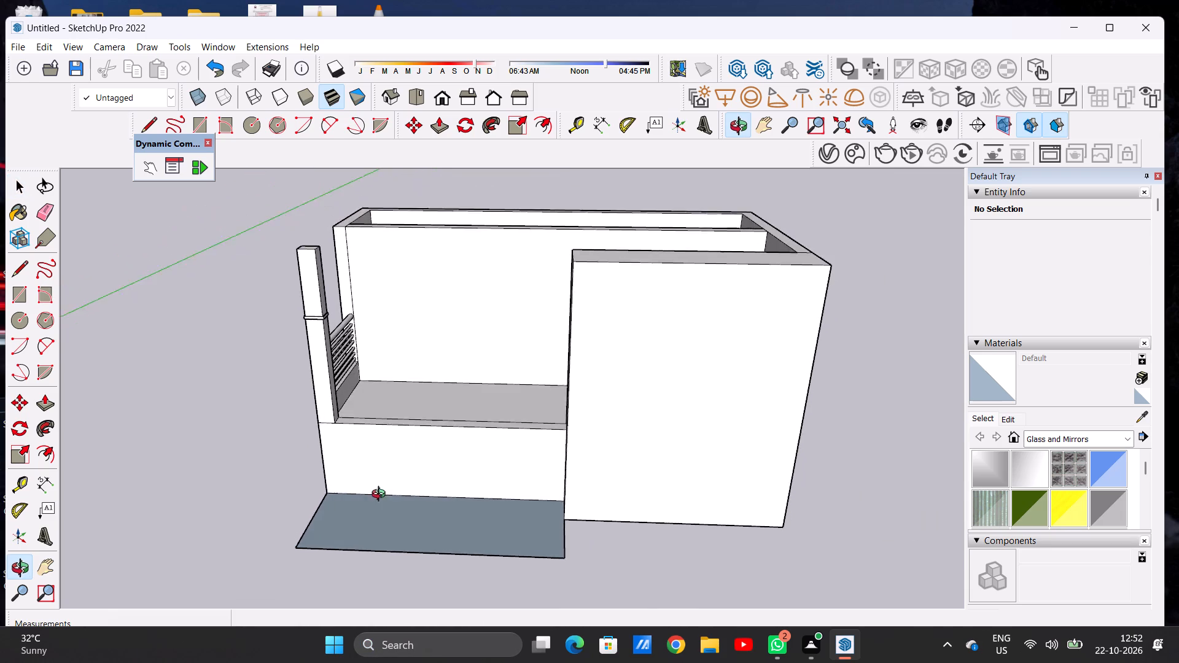
pyautogui.moveTo(381, 495); pyautogui.dragTo(384, 469, button='middle')
pyautogui.scroll(3, 384, 468)
pyautogui.moveTo(389, 477); pyautogui.dragTo(398, 463, button='middle')
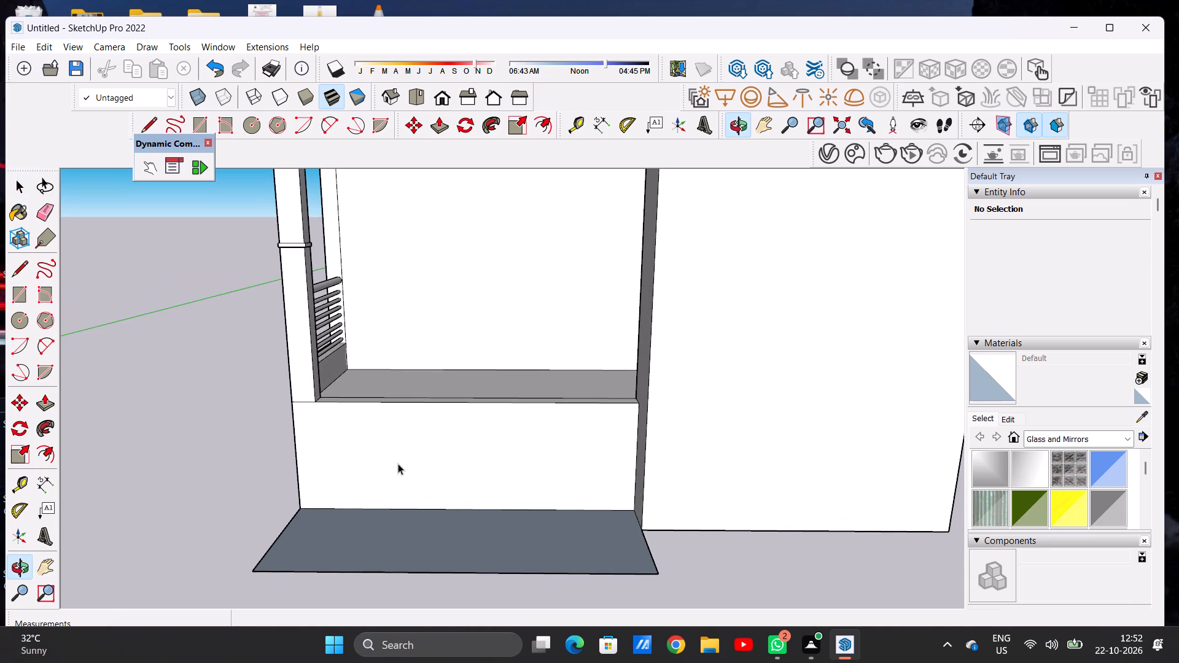
pyautogui.scroll(-3, 398, 463)
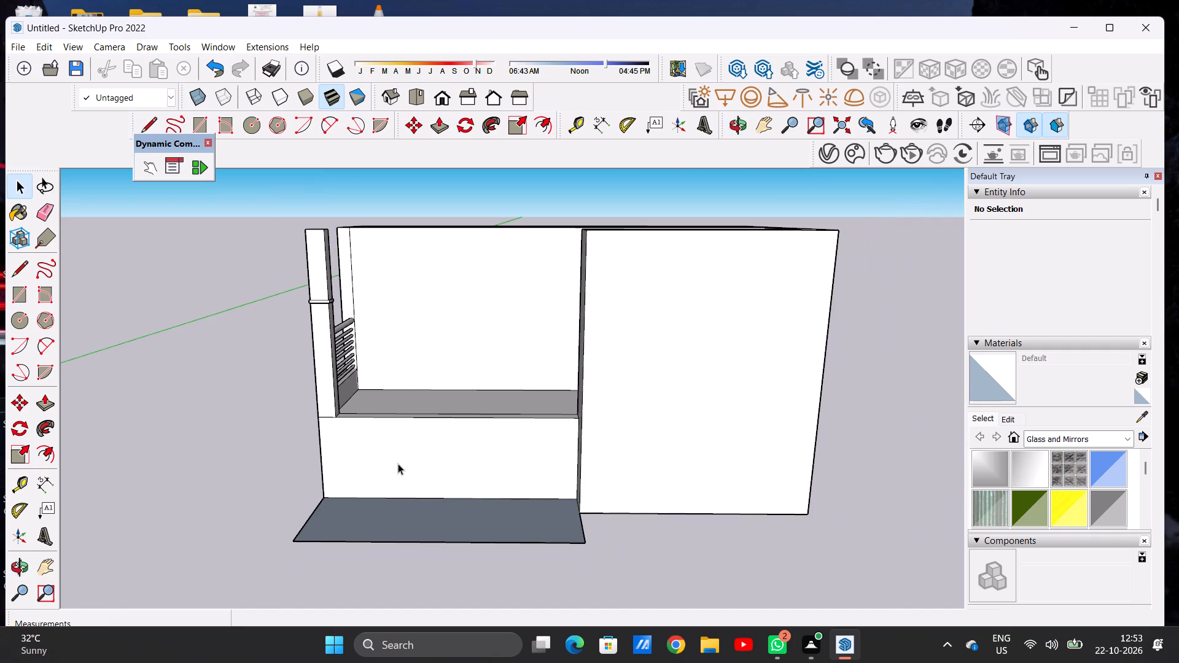
# Draw three horizontal lines about 14' 3" long across the low front wall's face, dividing it into four stacked bands.
pyautogui.press('l')
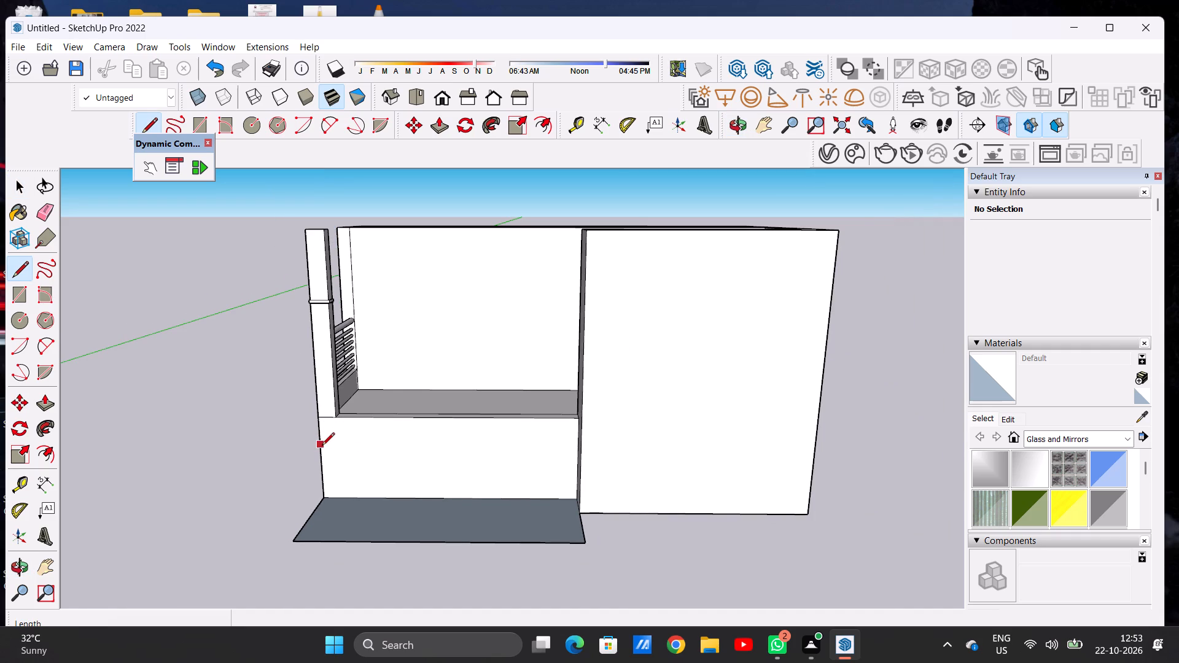
pyautogui.click(323, 444)
pyautogui.click(576, 439)
pyautogui.moveTo(483, 501); pyautogui.dragTo(586, 502, button='middle')
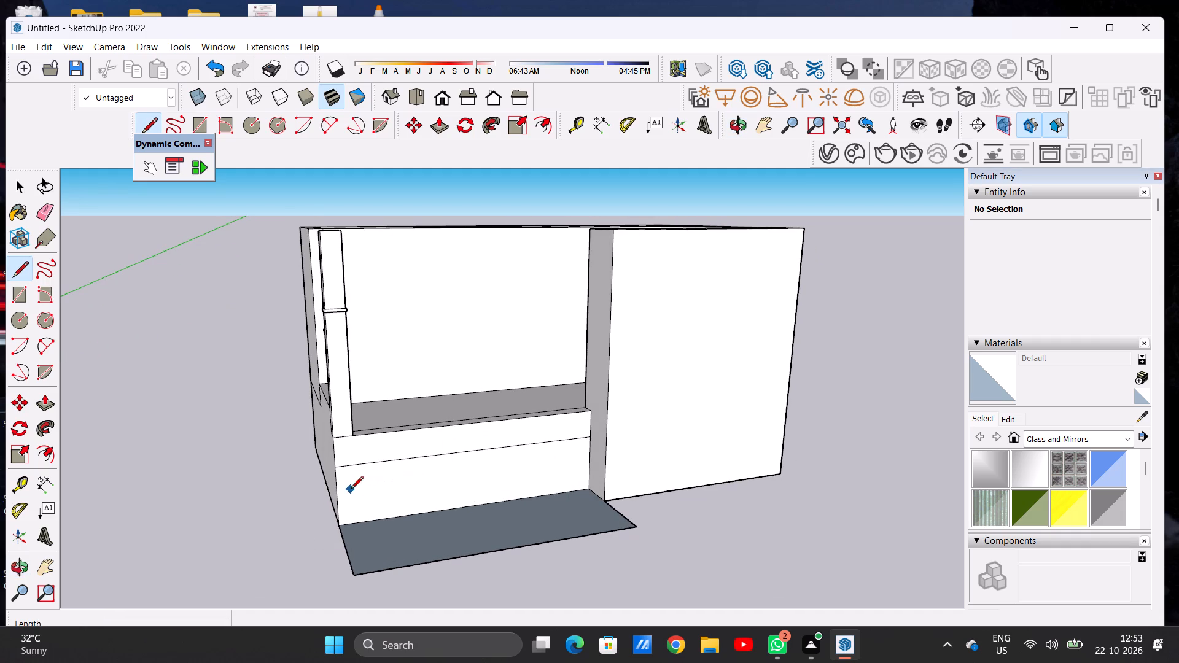
pyautogui.click(335, 487)
pyautogui.click(586, 452)
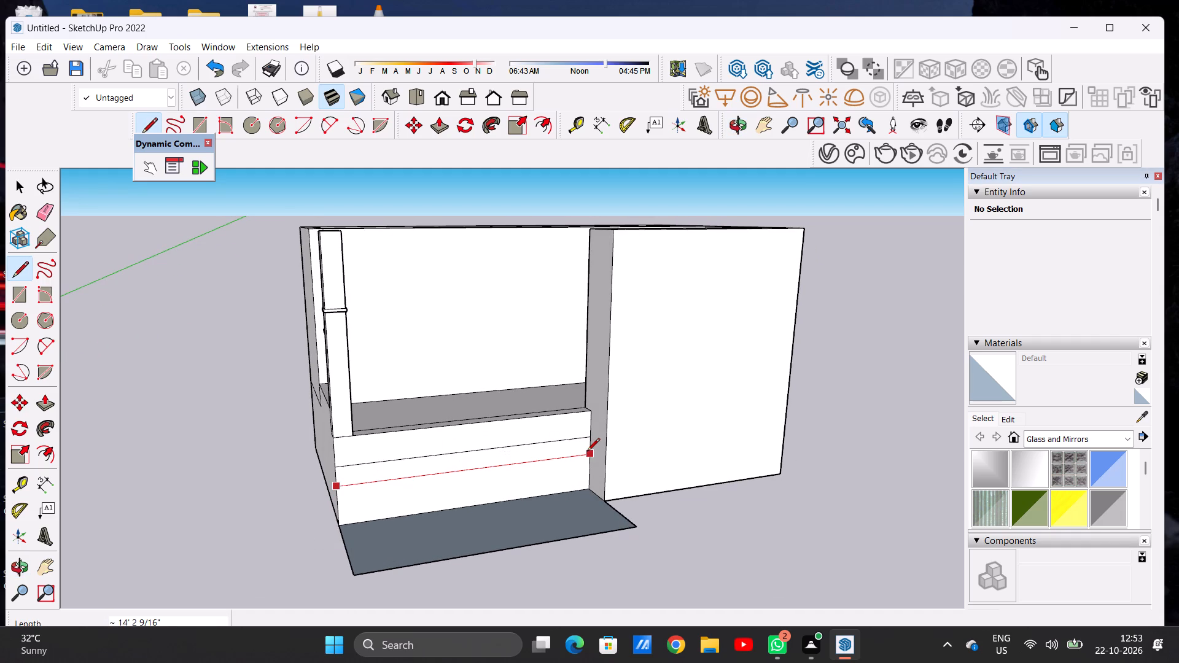
pyautogui.click(340, 509)
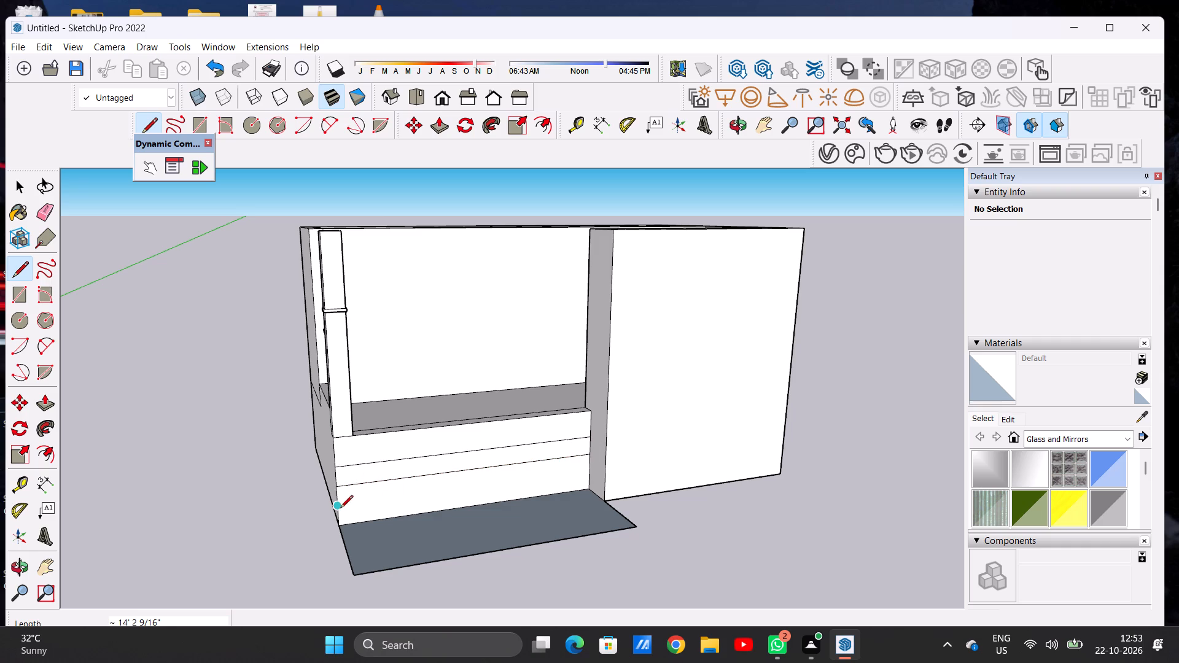
pyautogui.click(589, 476)
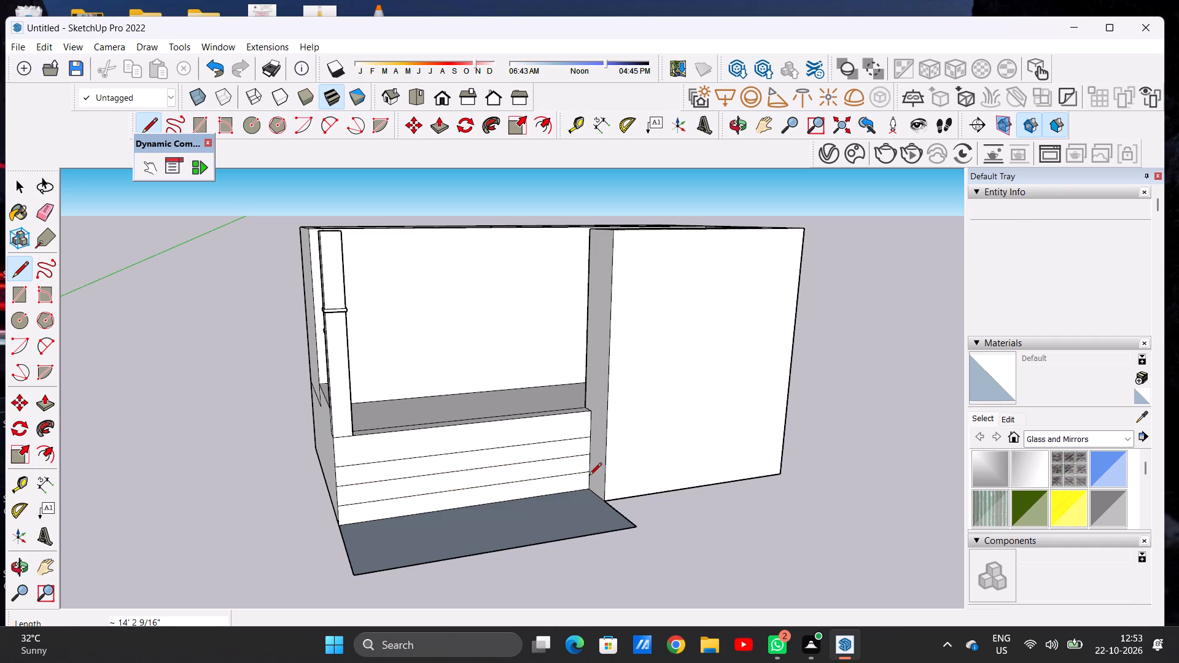
pyautogui.press('space')
pyautogui.scroll(6, 365, 471)
pyautogui.scroll(-6, 350, 476)
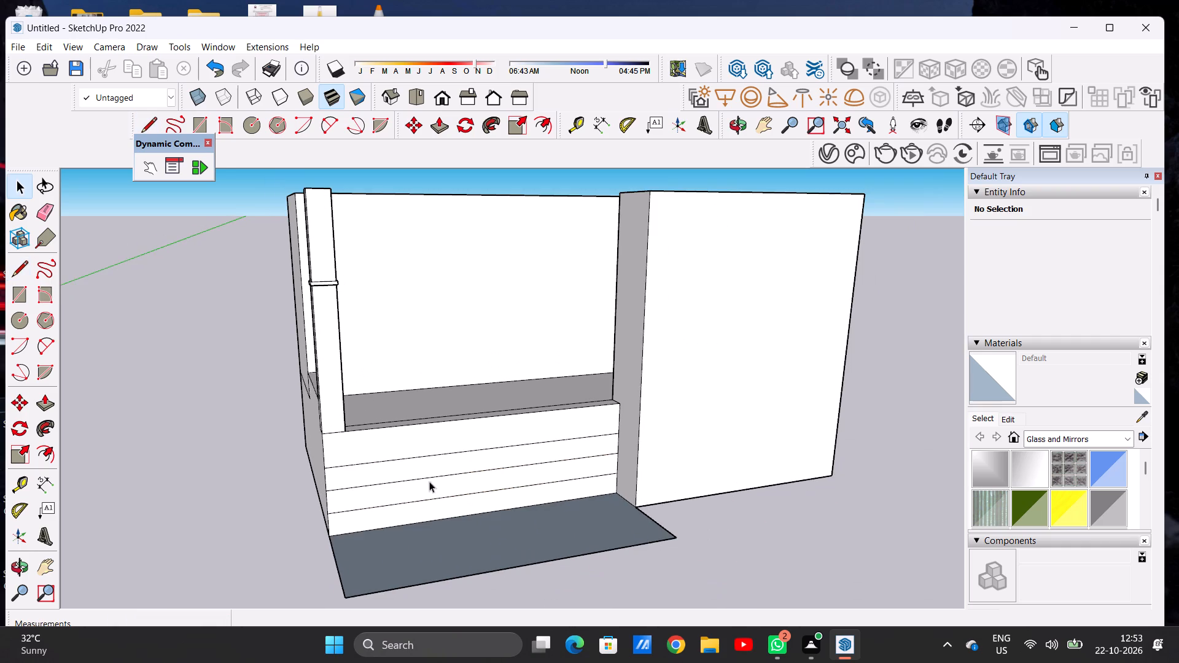
# Extrude the low wall's three lower bands outward as stair steps, about 5' 5", 4' 6" and 3' 7" from bottom up.
pyautogui.moveTo(484, 485); pyautogui.dragTo(306, 481, button='middle')
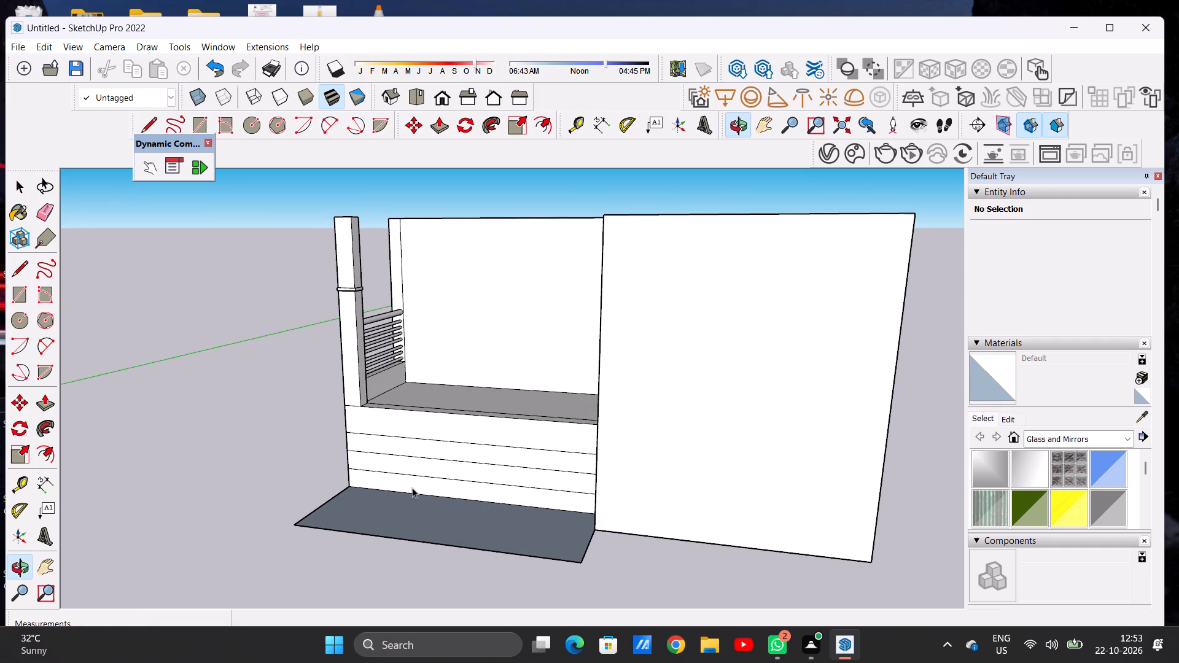
pyautogui.press('p')
pyautogui.scroll(5, 562, 502)
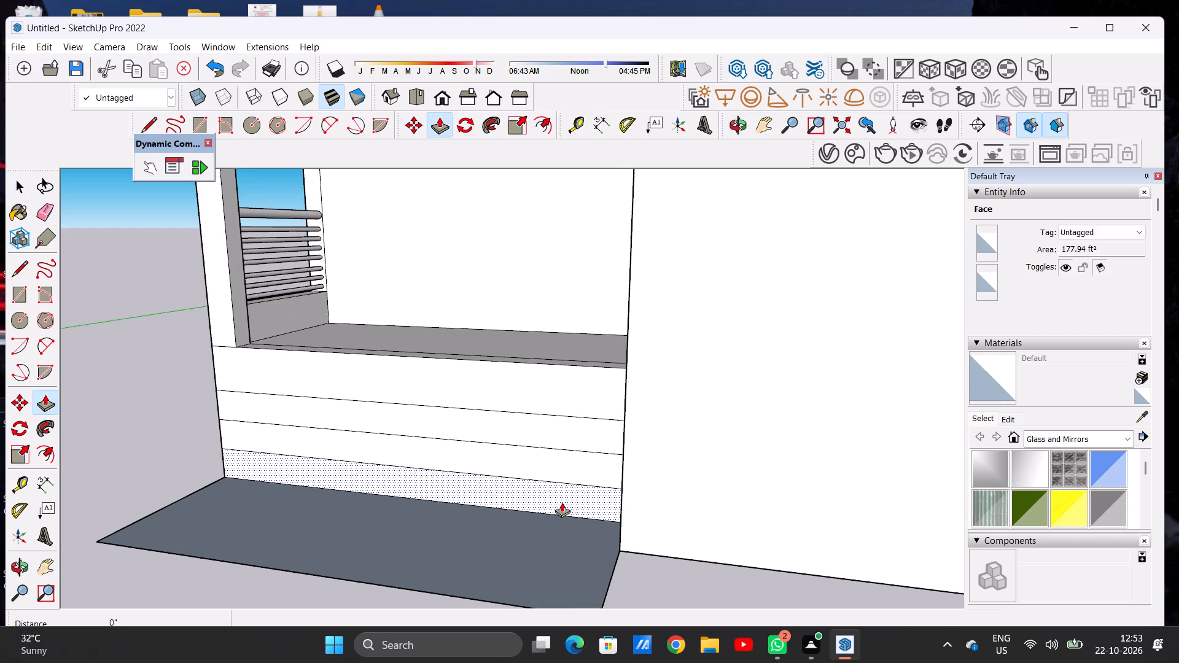
pyautogui.click(562, 502)
pyautogui.scroll(-7, 524, 516)
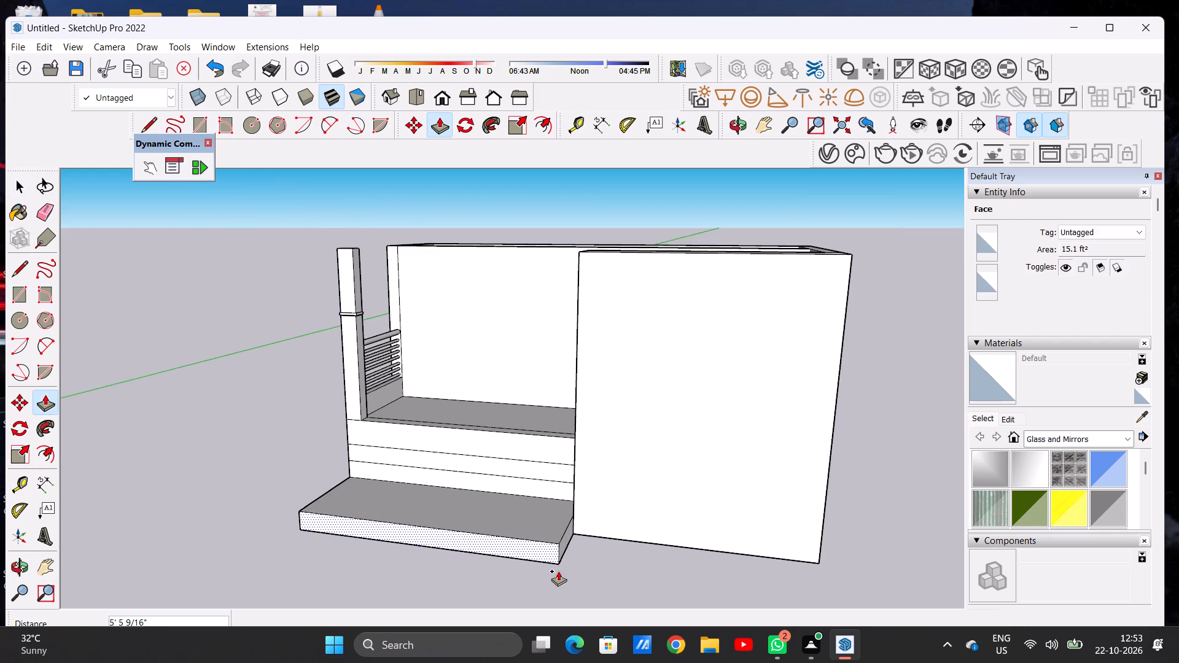
pyautogui.click(557, 564)
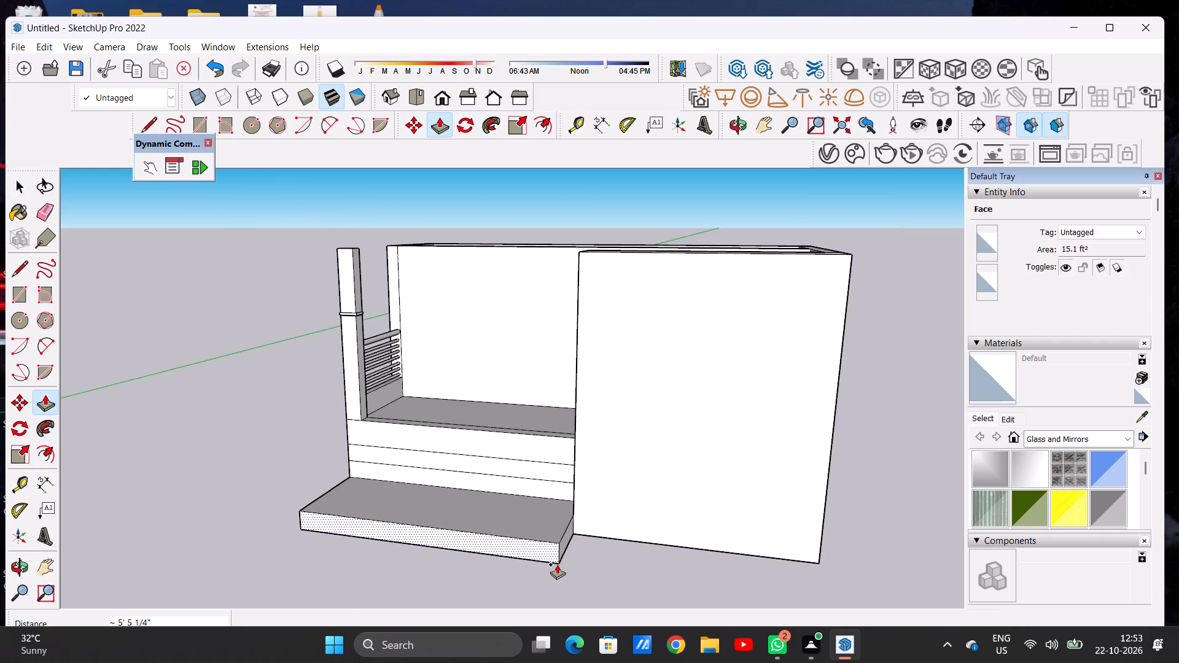
pyautogui.scroll(5, 551, 484)
pyautogui.click(560, 496)
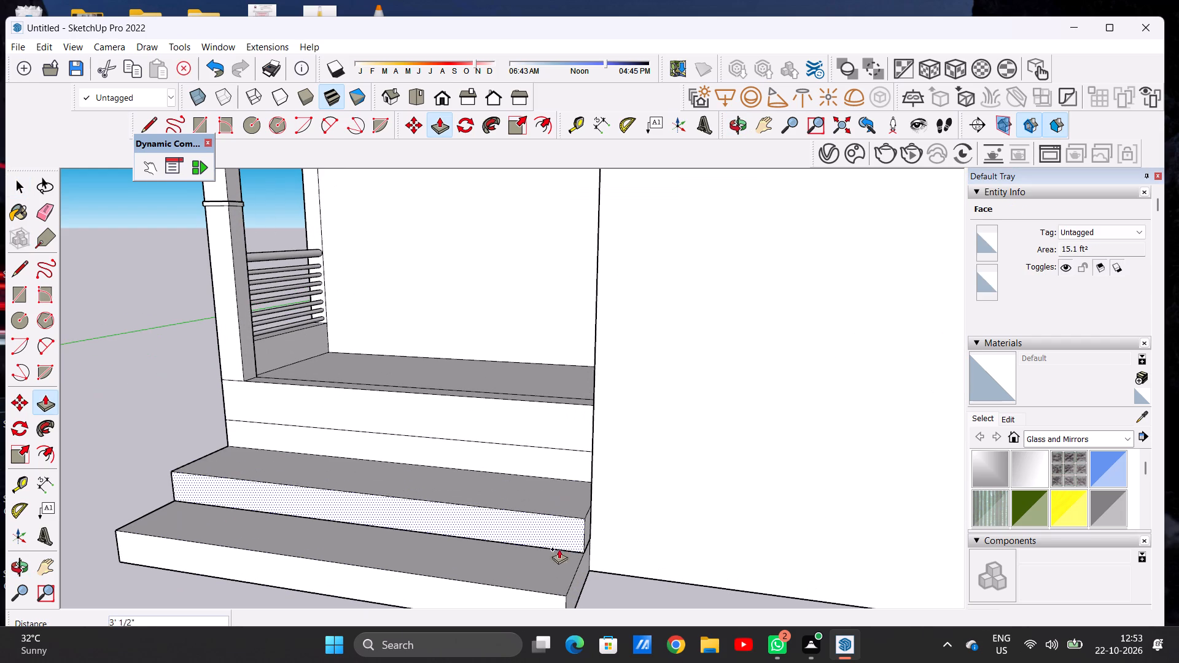
pyautogui.click(559, 573)
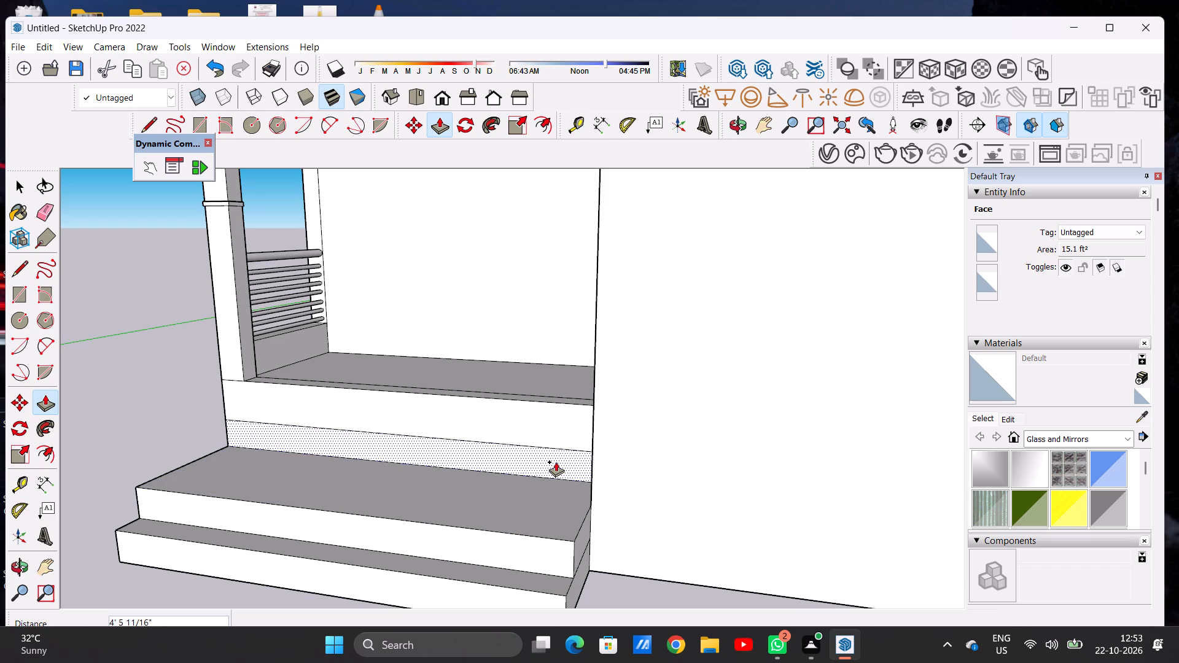
pyautogui.click(556, 462)
pyautogui.click(551, 516)
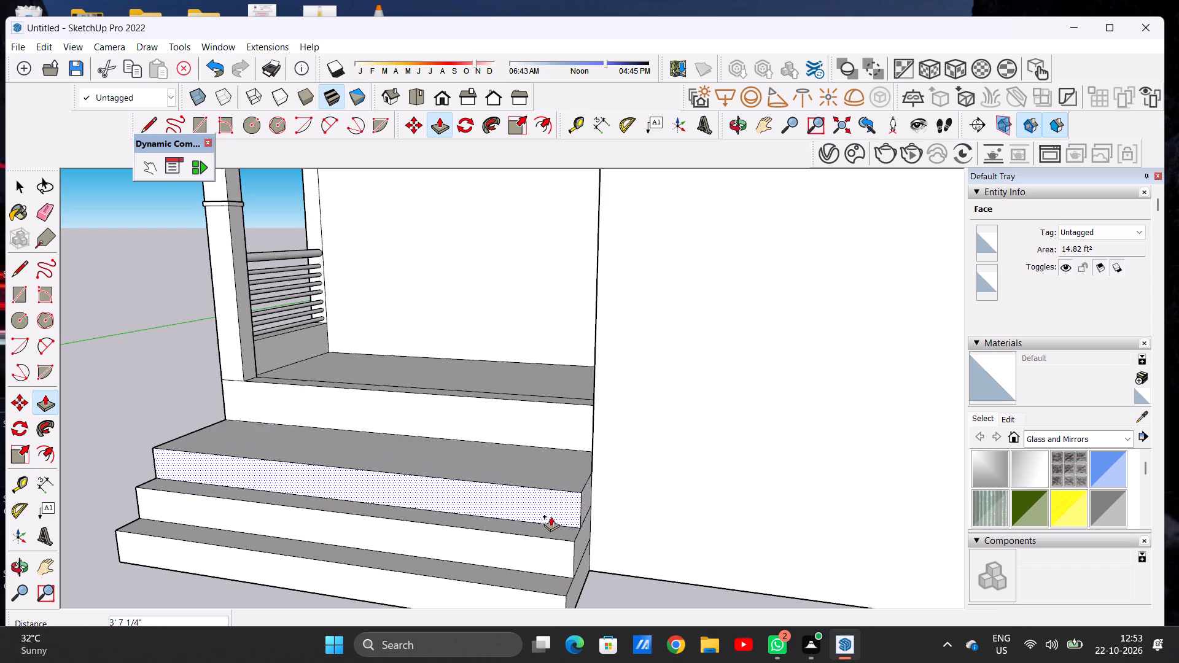
# Extrude the low front wall's top band outward about 2' 7" as the uppermost stair step.
pyautogui.click(559, 429)
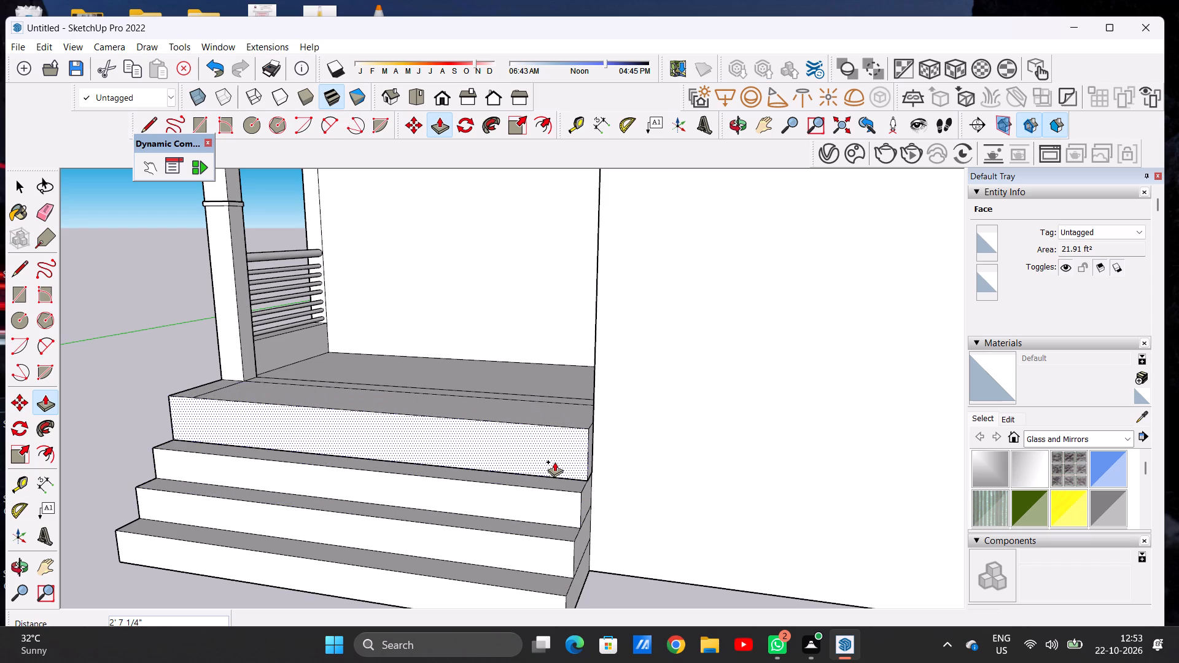
pyautogui.click(556, 456)
pyautogui.press('space')
# Examine the four entrance steps against the corner column, balcony floor and projecting front wall from several angles.
pyautogui.scroll(-7, 387, 504)
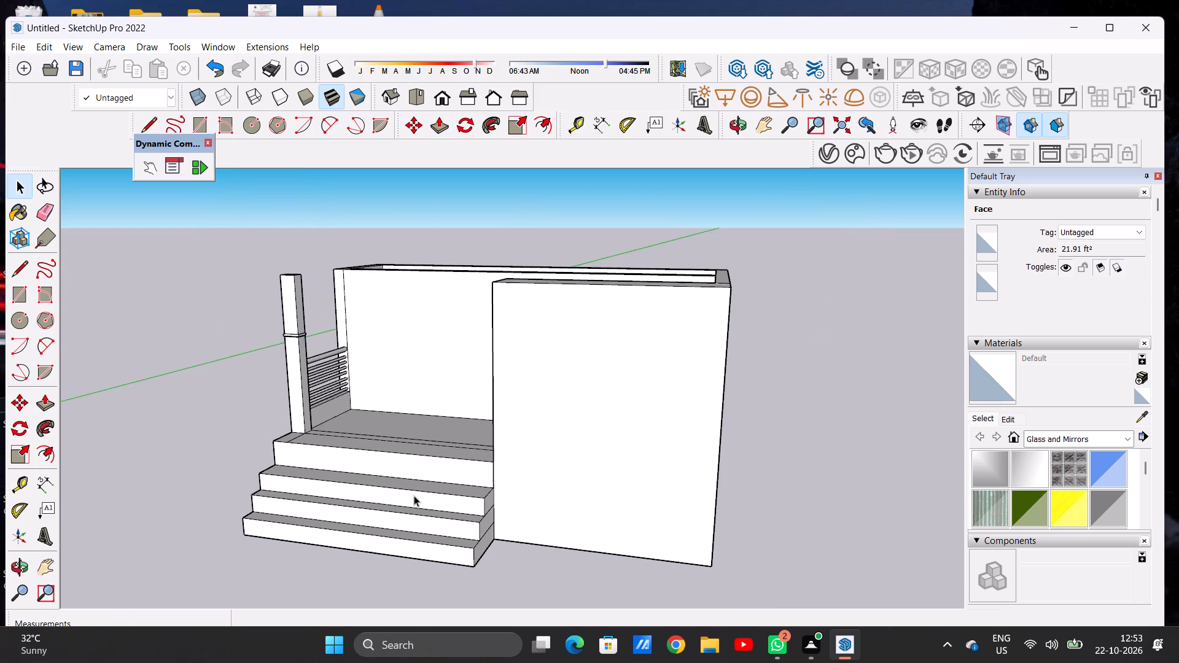
pyautogui.moveTo(298, 498); pyautogui.dragTo(366, 551, button='middle')
pyautogui.scroll(-5, 422, 531)
pyautogui.scroll(7, 356, 539)
pyautogui.moveTo(356, 539); pyautogui.dragTo(645, 471, button='middle')
pyautogui.moveTo(645, 471); pyautogui.dragTo(364, 517, button='middle')
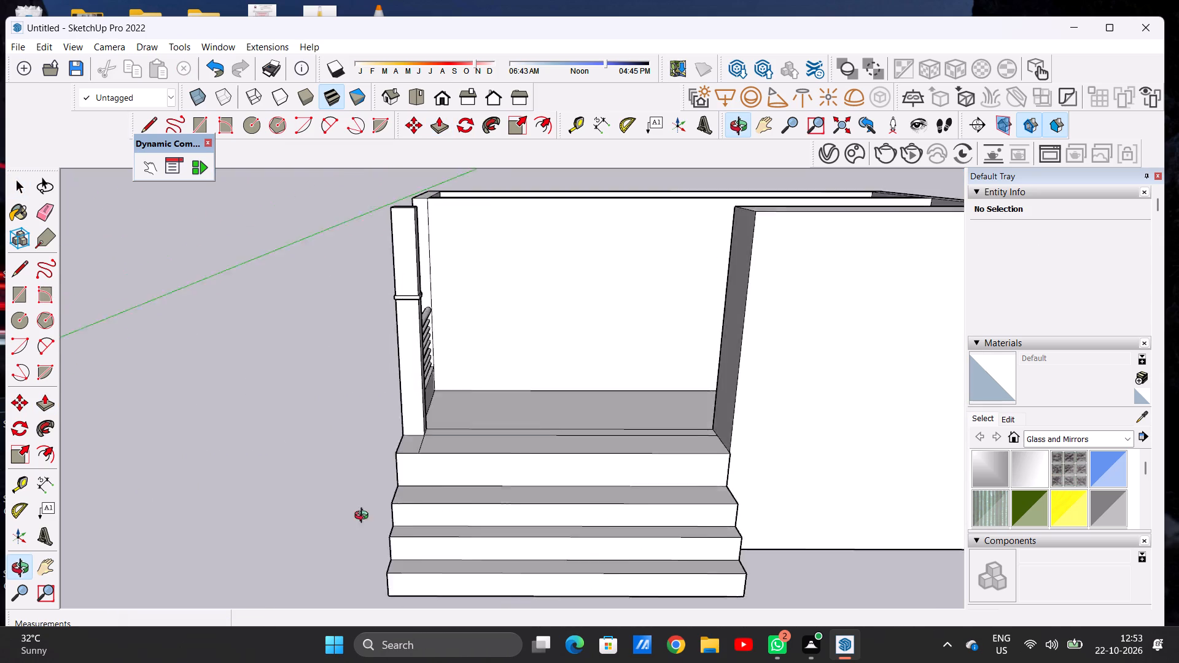
pyautogui.moveTo(364, 517); pyautogui.dragTo(210, 471, button='middle')
pyautogui.middleClick(210, 471)
pyautogui.scroll(-9, 516, 488)
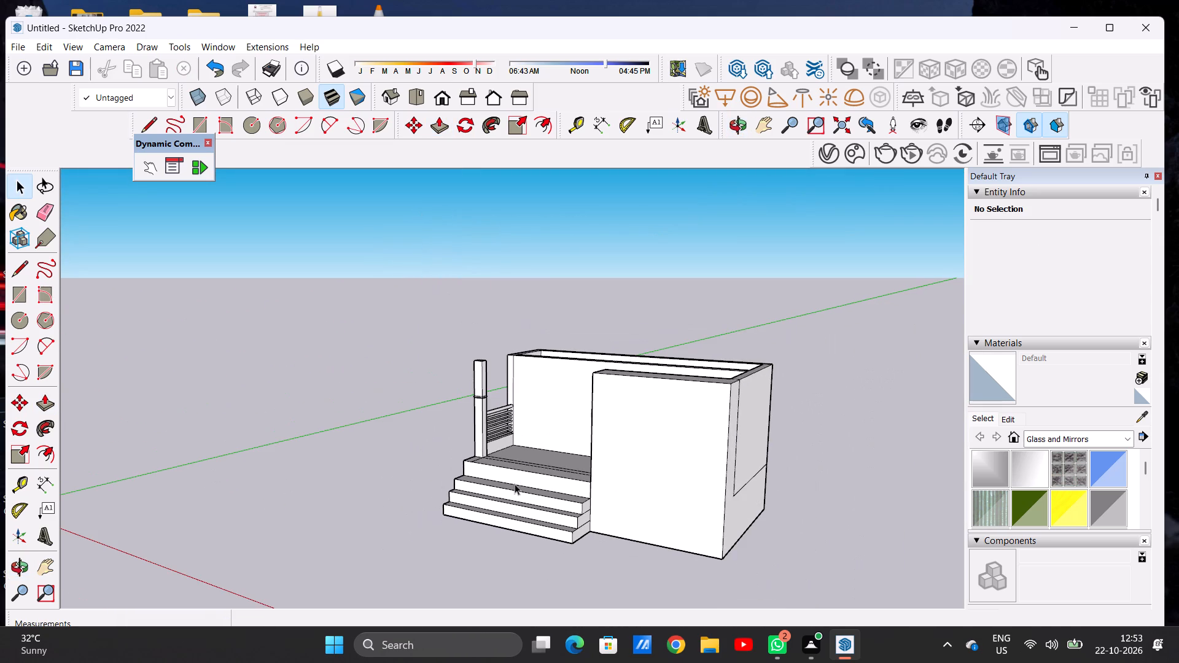
pyautogui.scroll(6, 505, 486)
pyautogui.moveTo(500, 484); pyautogui.dragTo(690, 541, button='middle')
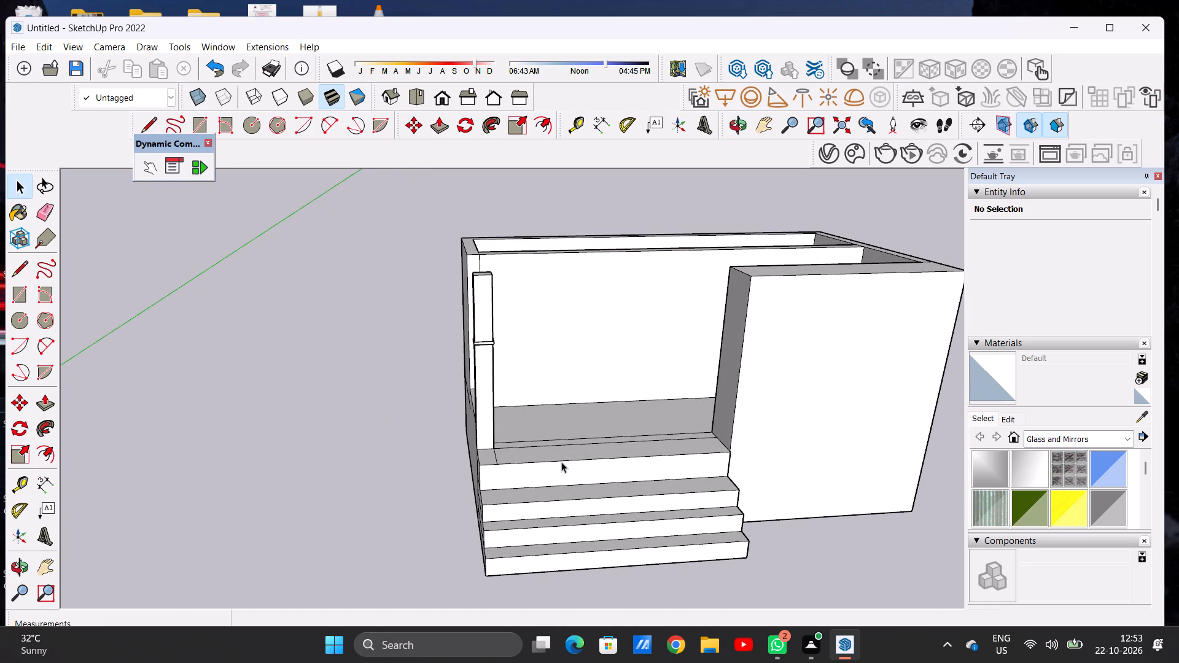
pyautogui.scroll(-4, 554, 455)
pyautogui.scroll(6, 632, 452)
pyautogui.scroll(-2, 538, 455)
pyautogui.scroll(1, 534, 456)
pyautogui.scroll(-4, 534, 456)
pyautogui.moveTo(548, 478); pyautogui.dragTo(537, 465, button='middle')
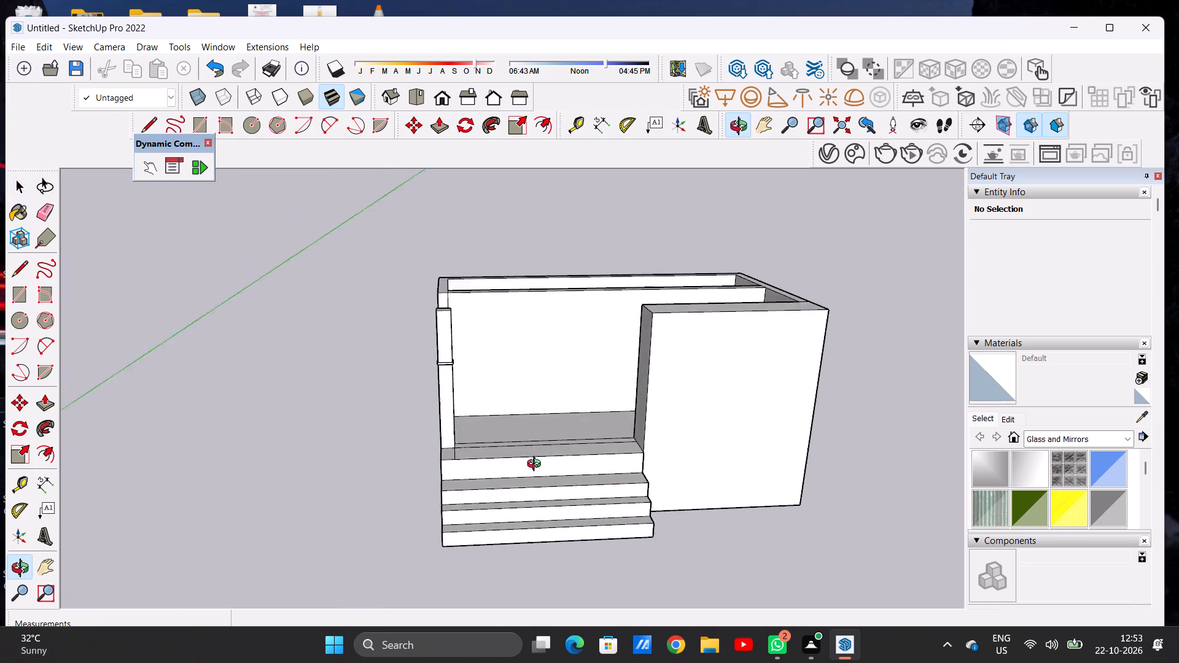
pyautogui.moveTo(537, 465); pyautogui.dragTo(516, 437, button='middle')
pyautogui.middleClick(516, 437)
pyautogui.moveTo(516, 452); pyautogui.dragTo(514, 471, button='middle')
pyautogui.scroll(-4, 513, 473)
pyautogui.scroll(1, 499, 453)
pyautogui.scroll(-1, 499, 453)
pyautogui.scroll(5, 499, 453)
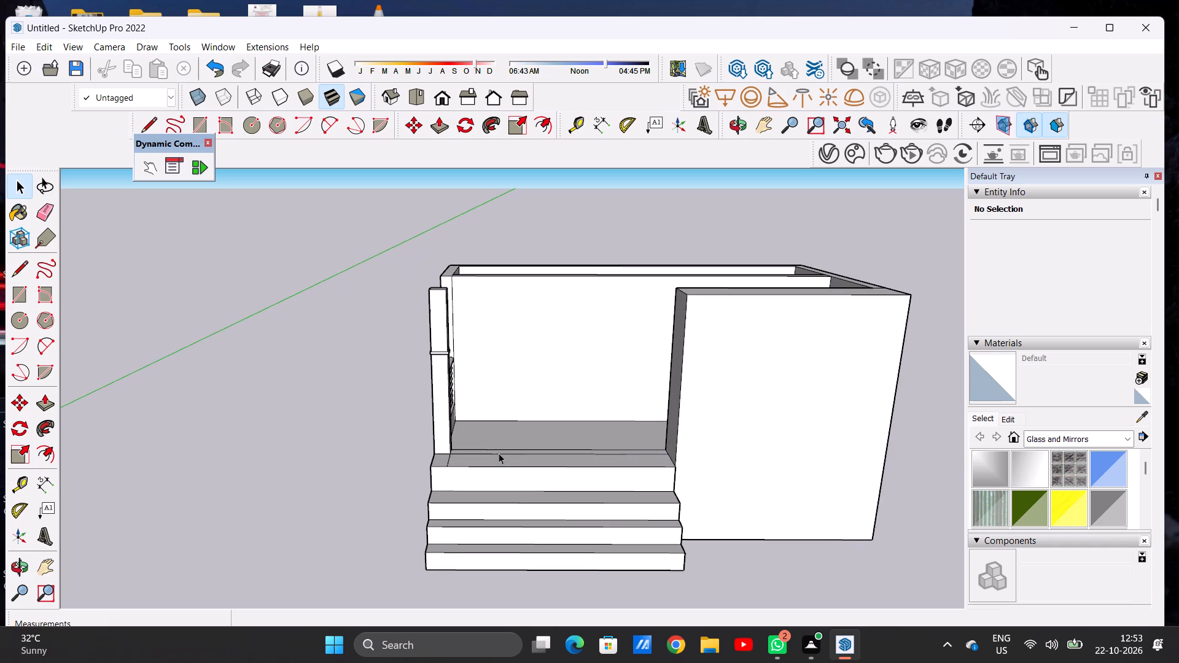
pyautogui.scroll(4, 479, 459)
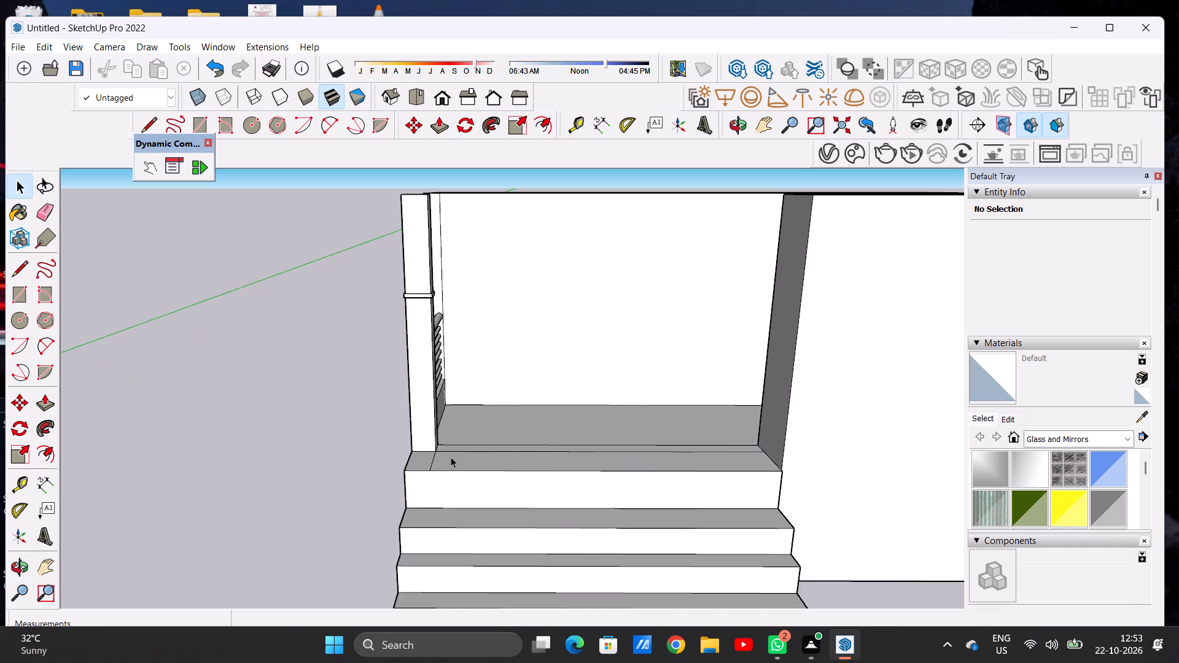
pyautogui.moveTo(446, 457); pyautogui.dragTo(459, 568, button='middle')
pyautogui.scroll(-6, 490, 441)
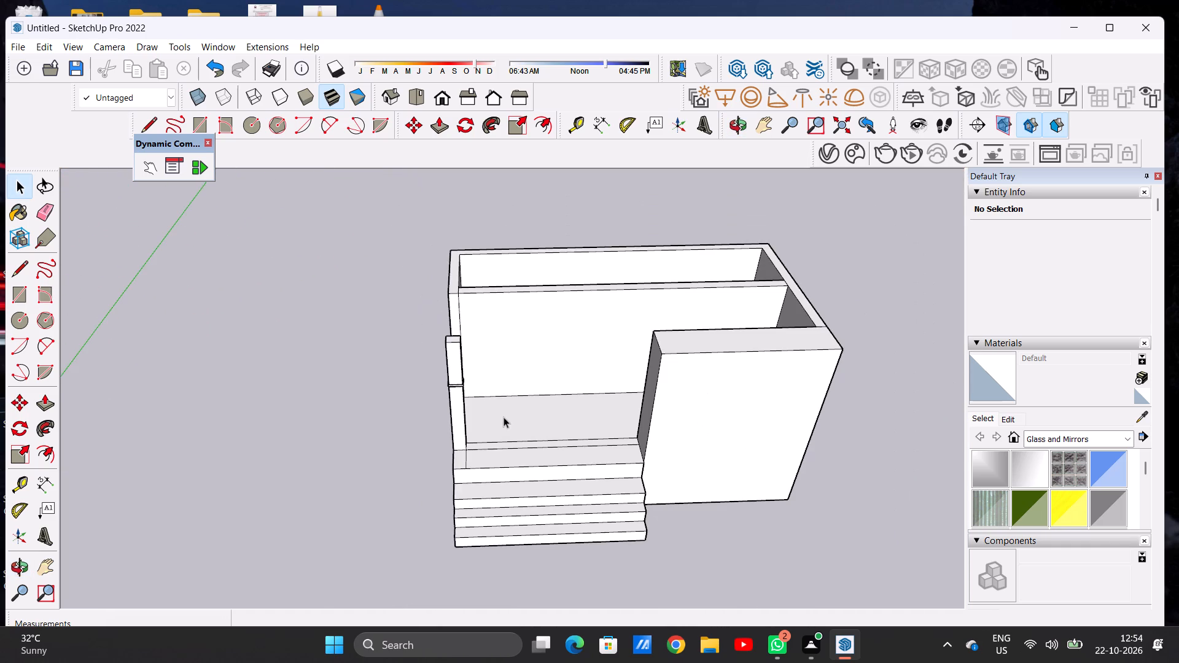
pyautogui.moveTo(449, 496); pyautogui.dragTo(675, 484, button='middle')
pyautogui.scroll(2, 570, 471)
pyautogui.scroll(-1, 563, 471)
pyautogui.scroll(3, 562, 471)
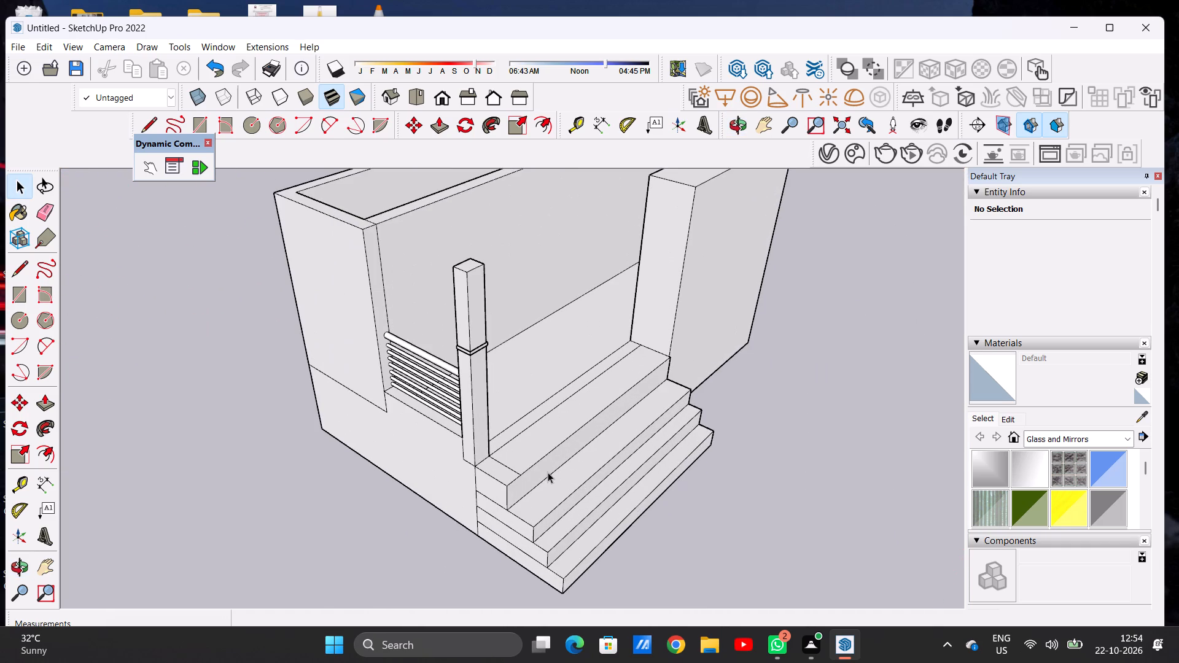
pyautogui.moveTo(526, 487); pyautogui.dragTo(256, 470, button='middle')
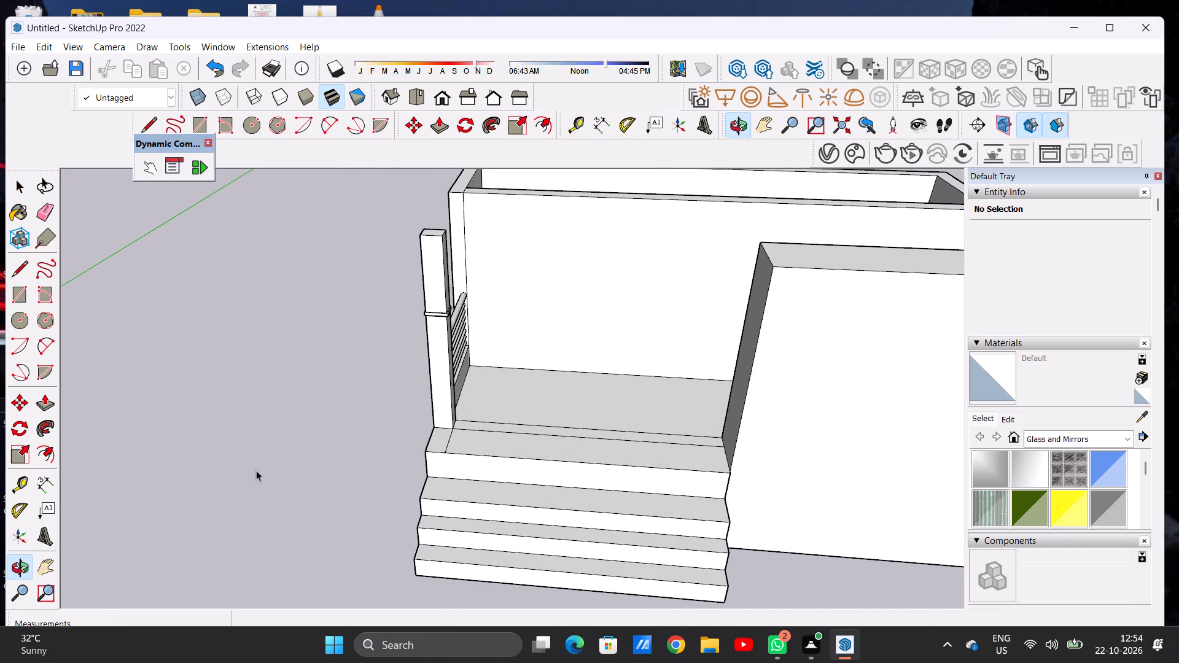
# Erase the short stray edge crossing the uppermost step's tread at the corner column's base.
pyautogui.scroll(6, 440, 444)
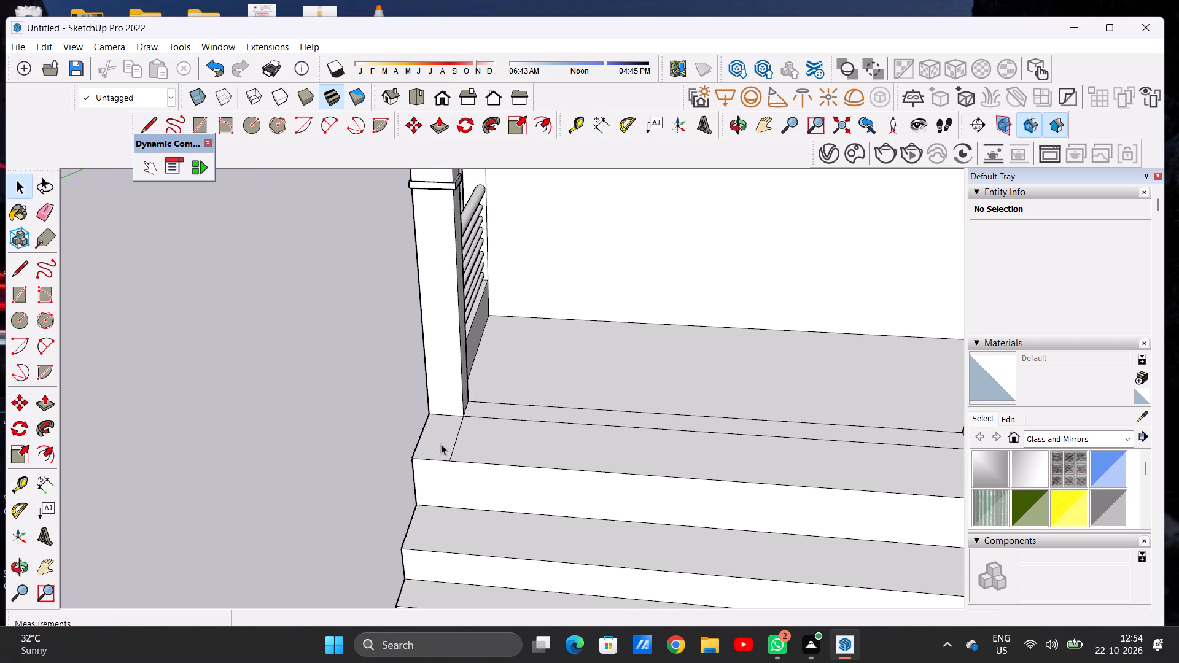
pyautogui.press('e')
pyautogui.moveTo(446, 434); pyautogui.dragTo(464, 444)
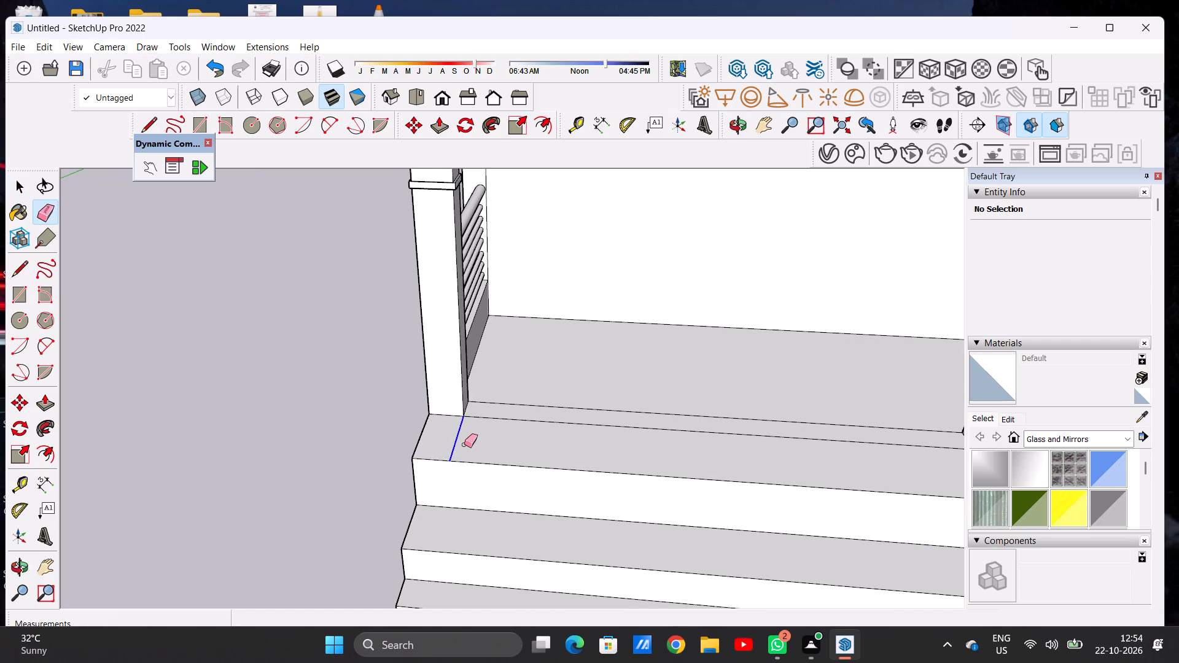
pyautogui.press('space')
# Draw a door rectangle about 4' 10" by 8' 9" on the recessed wall, rising from the floor edge near the railing.
pyautogui.scroll(-12, 426, 475)
pyautogui.moveTo(394, 469); pyautogui.dragTo(439, 397, button='middle')
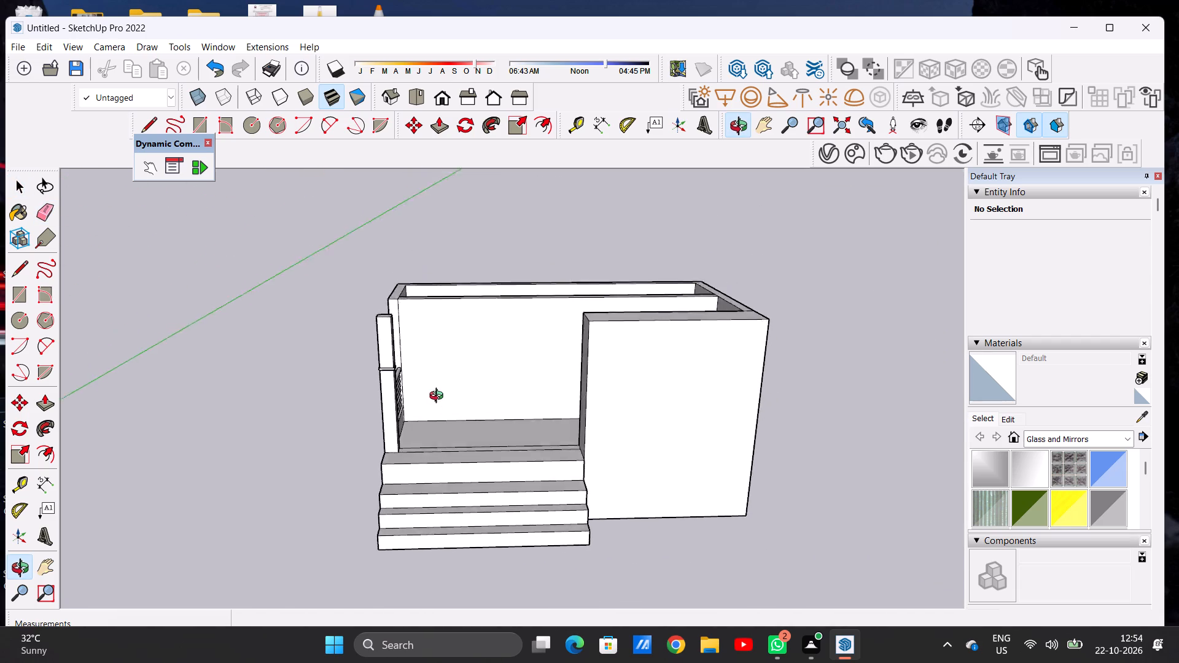
pyautogui.moveTo(439, 397); pyautogui.dragTo(435, 356, button='middle')
pyautogui.scroll(3, 455, 433)
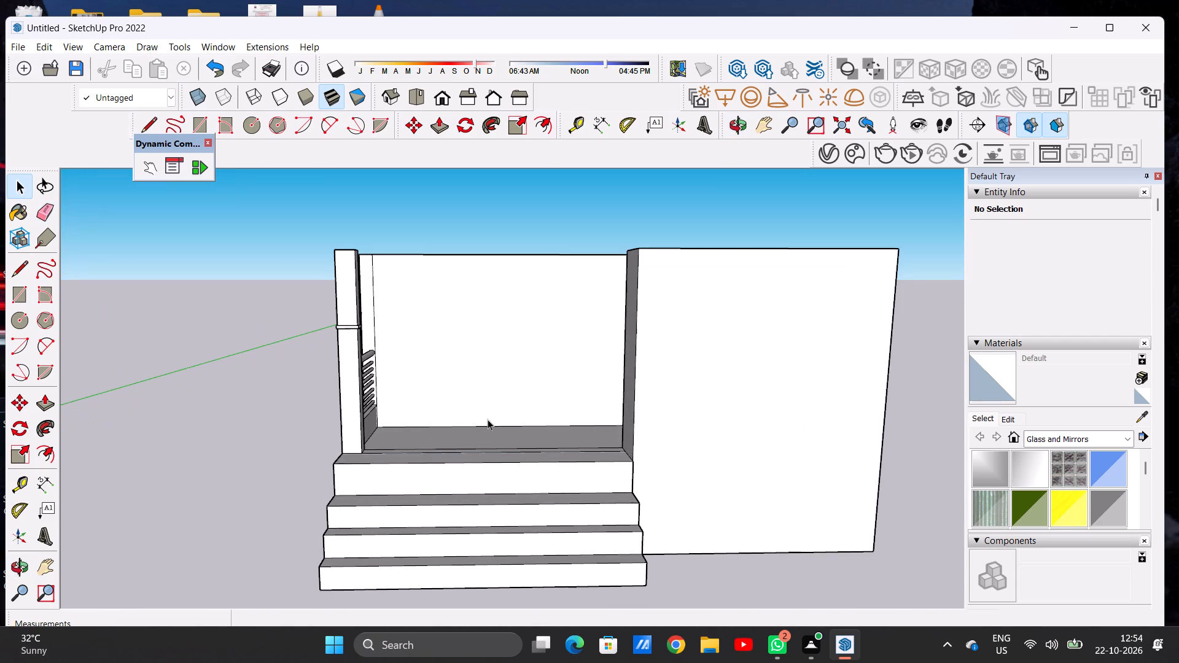
pyautogui.scroll(1, 488, 419)
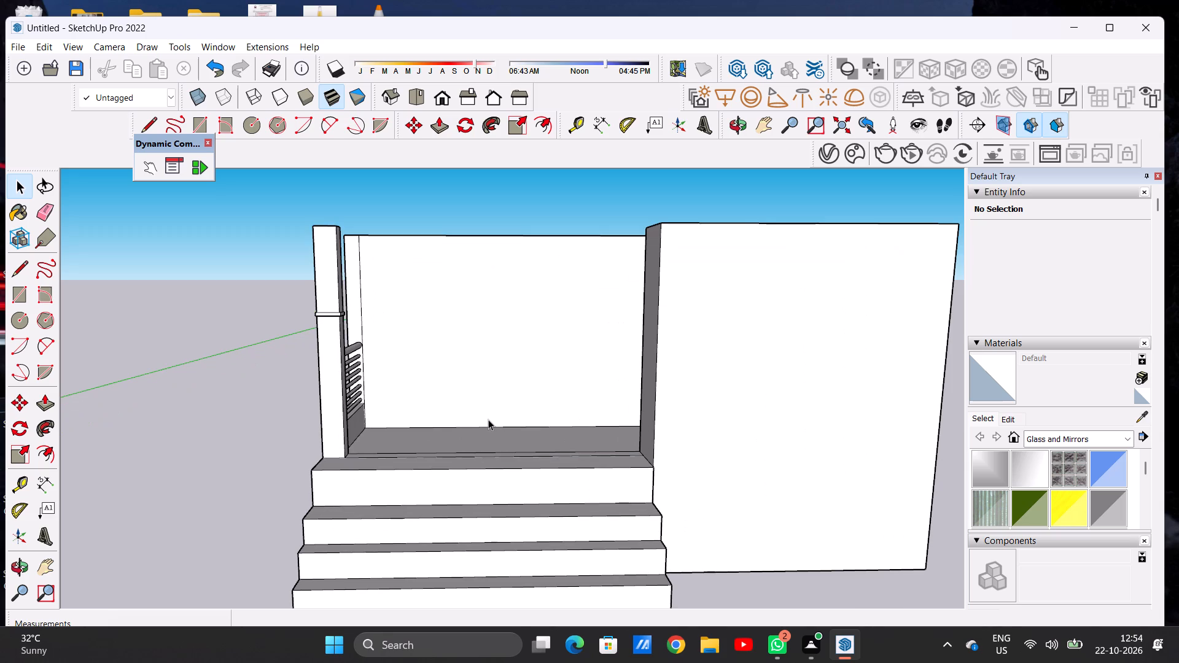
pyautogui.scroll(-3, 488, 419)
pyautogui.scroll(5, 586, 359)
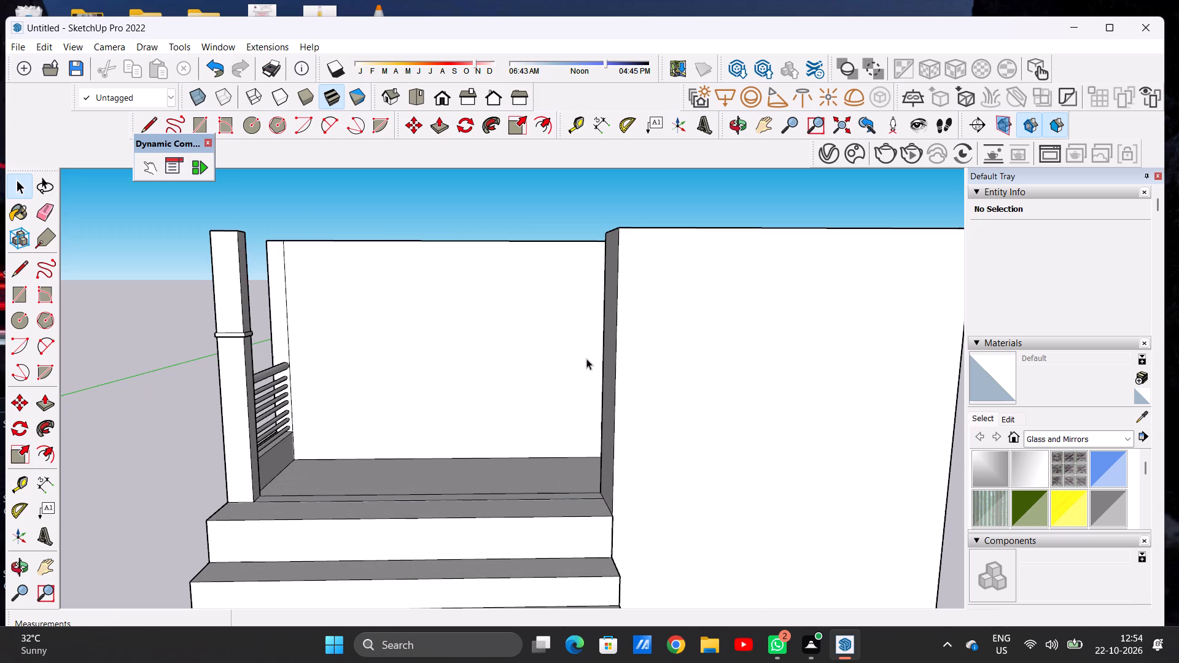
pyautogui.press('r')
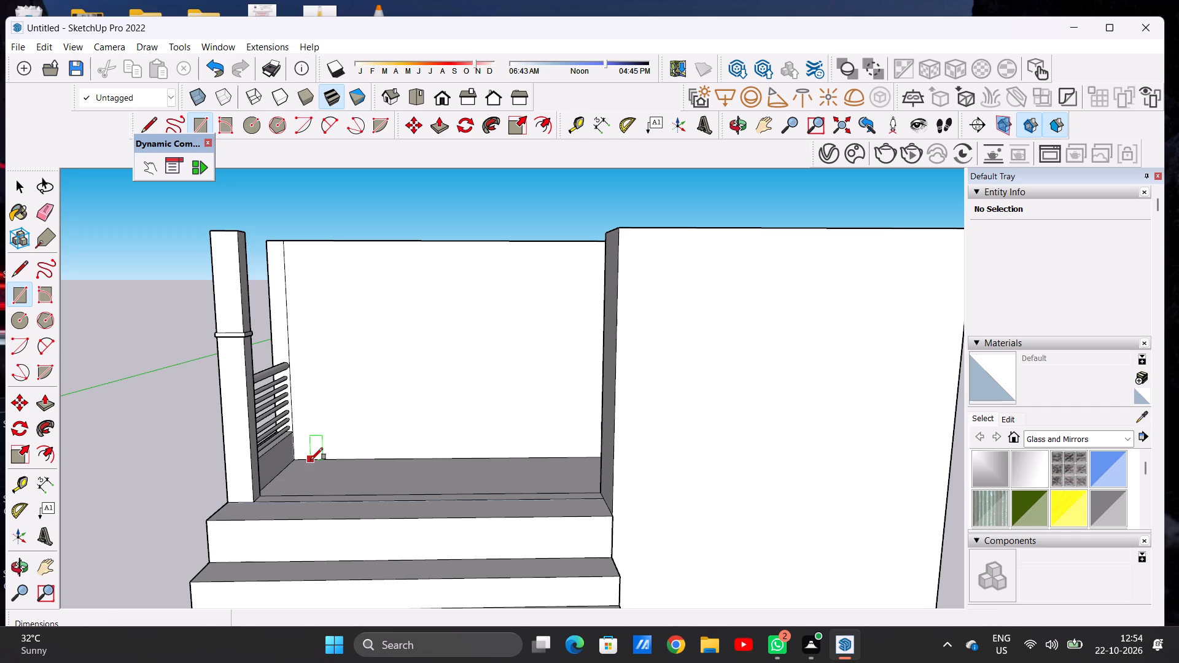
pyautogui.click(311, 460)
pyautogui.click(410, 269)
# Draw a window rectangle about 7' by 5' 7" on the recessed wall beside the door, its top level with the door's.
pyautogui.scroll(-2, 462, 347)
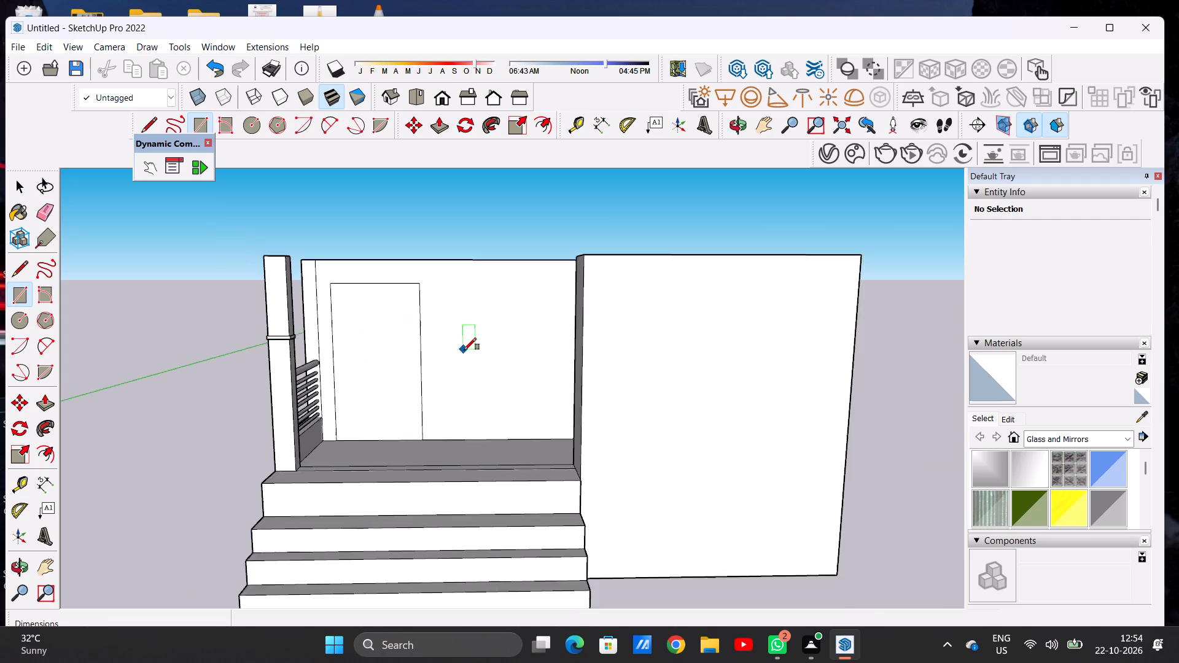
pyautogui.scroll(-2, 464, 350)
pyautogui.moveTo(464, 354); pyautogui.dragTo(503, 352, button='middle')
pyautogui.moveTo(503, 352); pyautogui.dragTo(455, 355, button='middle')
pyautogui.scroll(6, 467, 292)
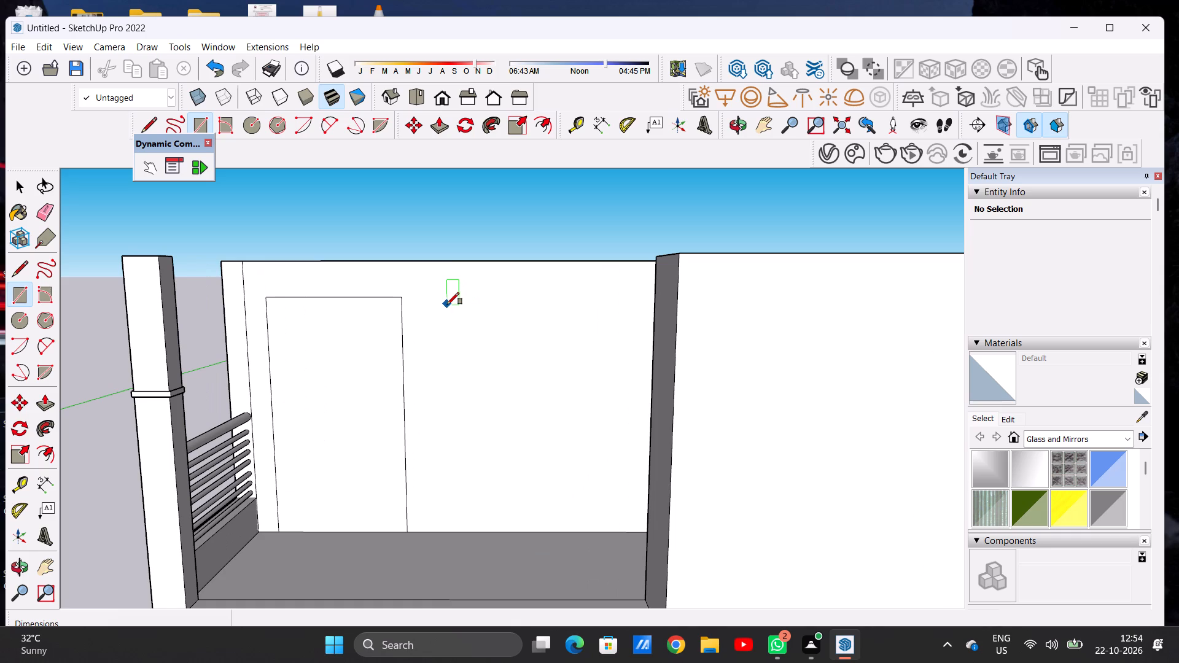
pyautogui.click(450, 297)
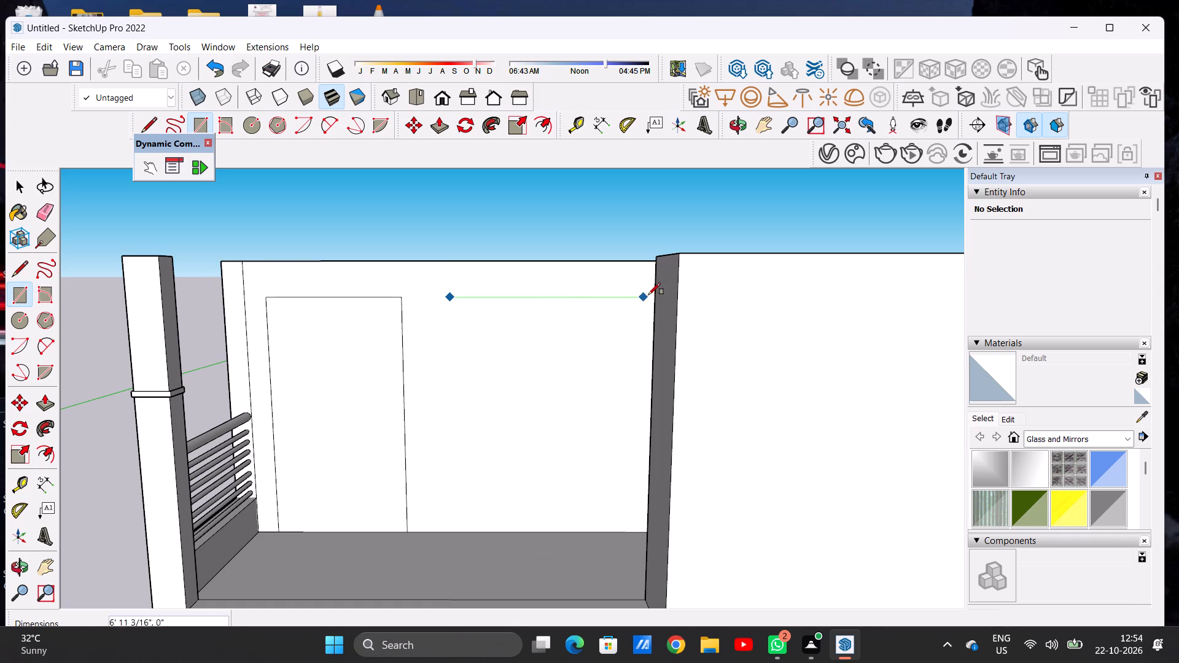
pyautogui.click(642, 449)
pyautogui.press('space')
# Offset the door rectangle's outline inward about 6" for the door frame.
pyautogui.scroll(-4, 372, 459)
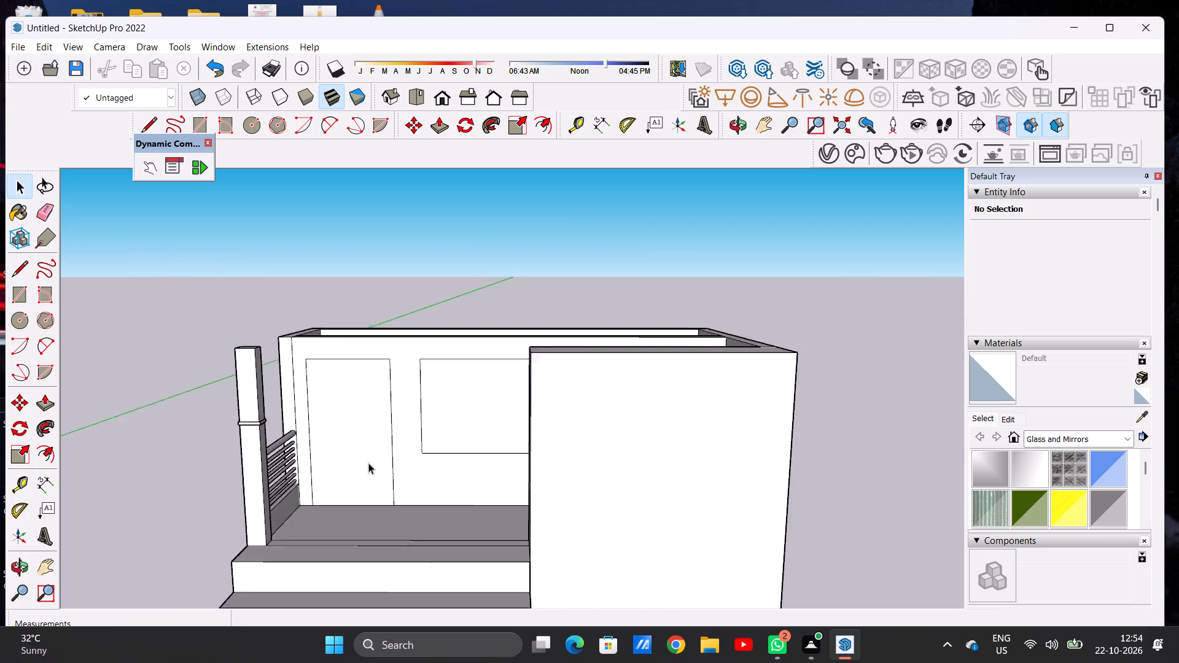
pyautogui.scroll(-3, 368, 463)
pyautogui.scroll(7, 366, 465)
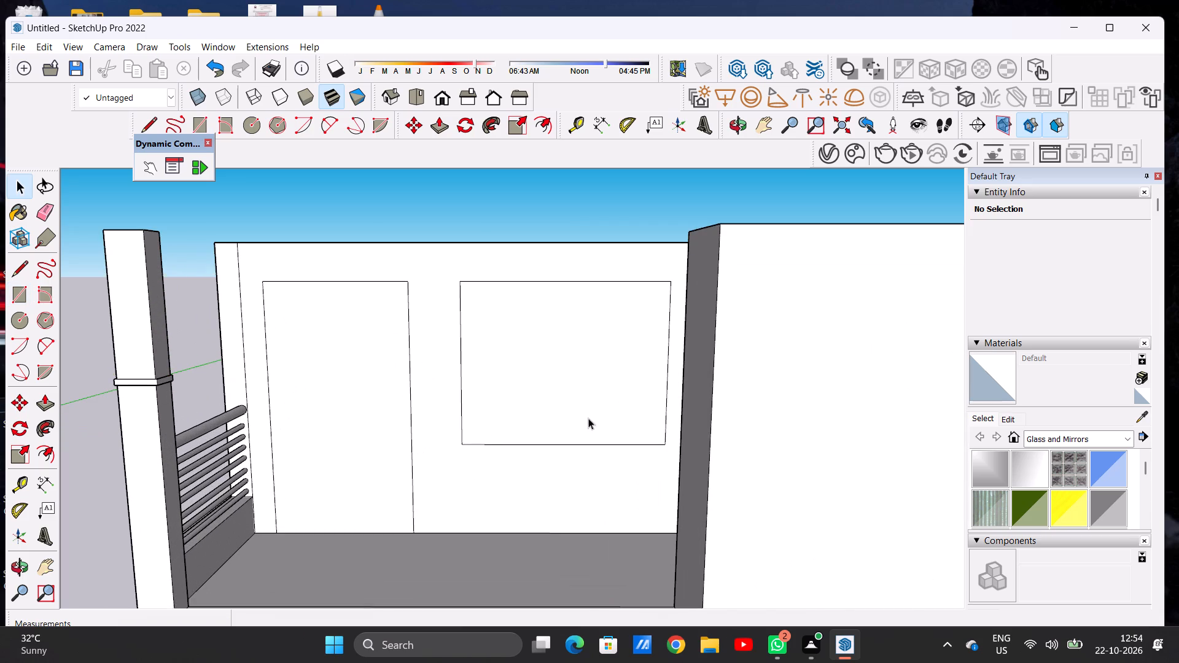
pyautogui.scroll(2, 644, 401)
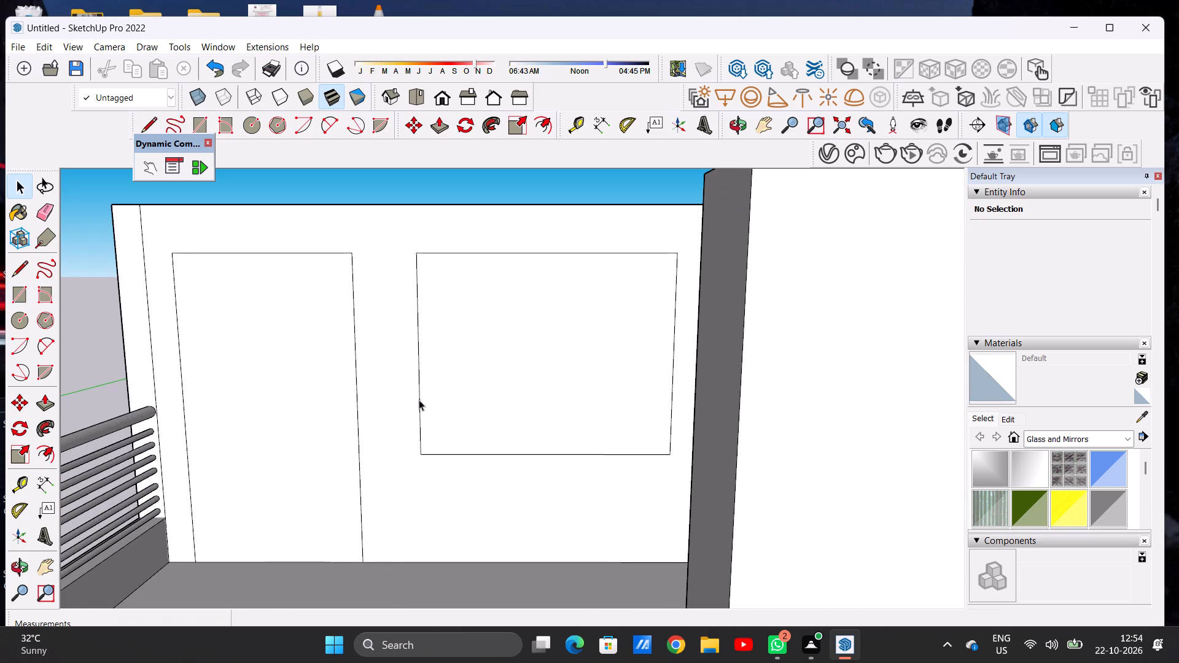
pyautogui.scroll(-3, 423, 394)
pyautogui.scroll(2, 320, 494)
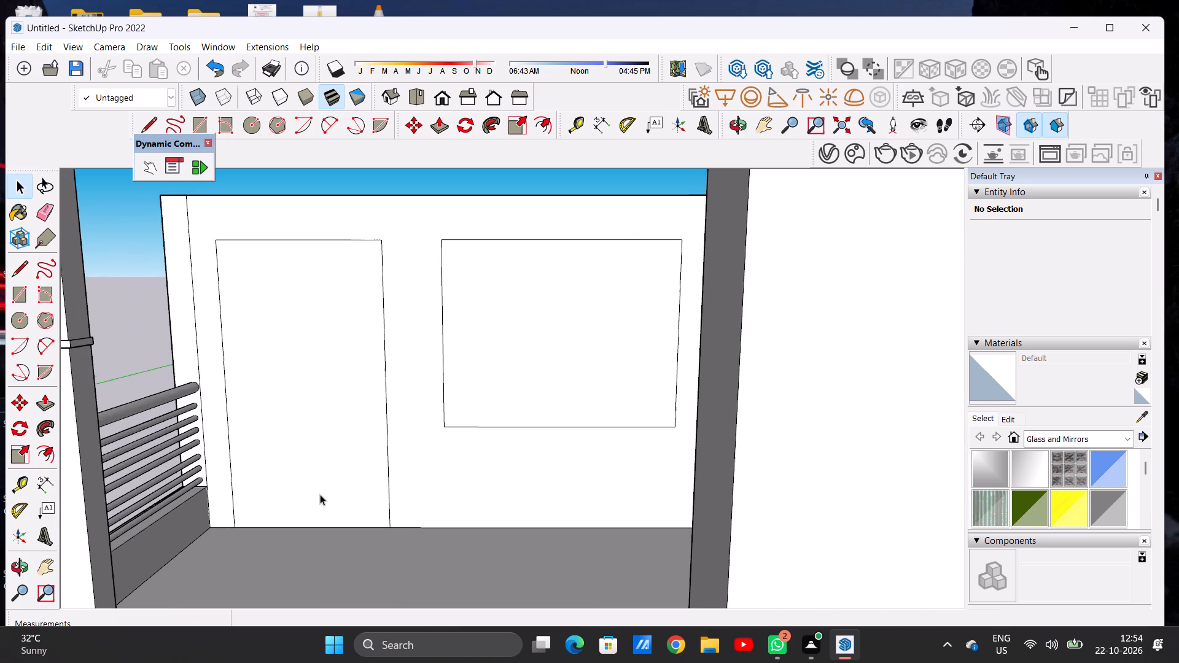
pyautogui.press('o')
pyautogui.press('f')
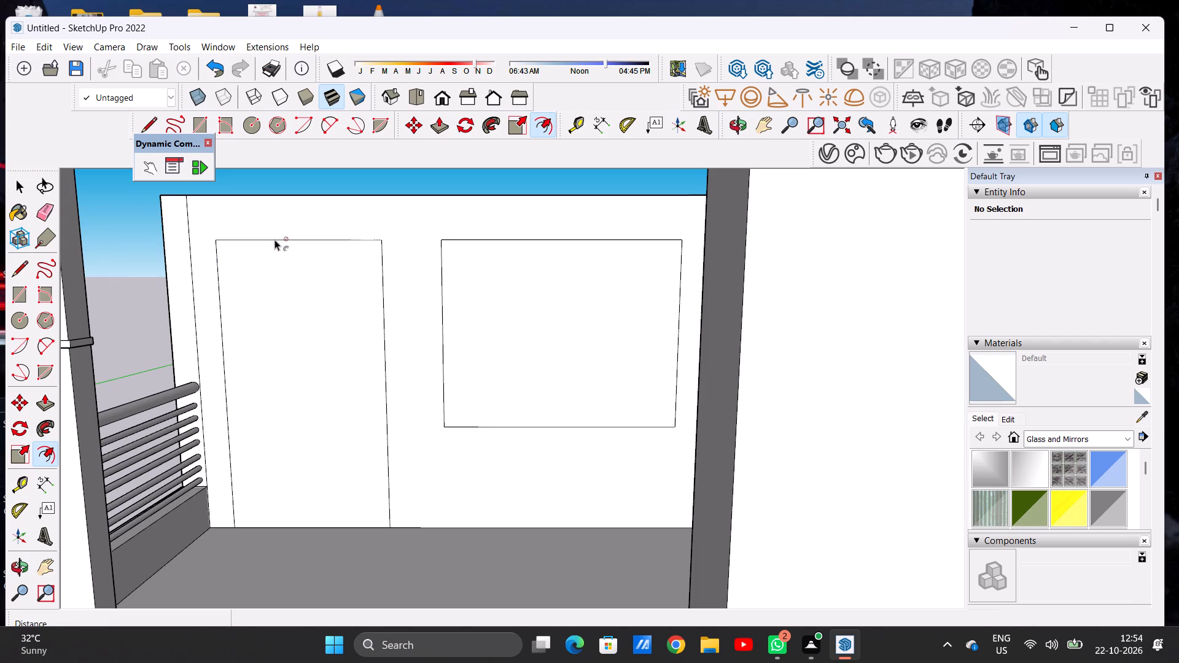
pyautogui.click(266, 261)
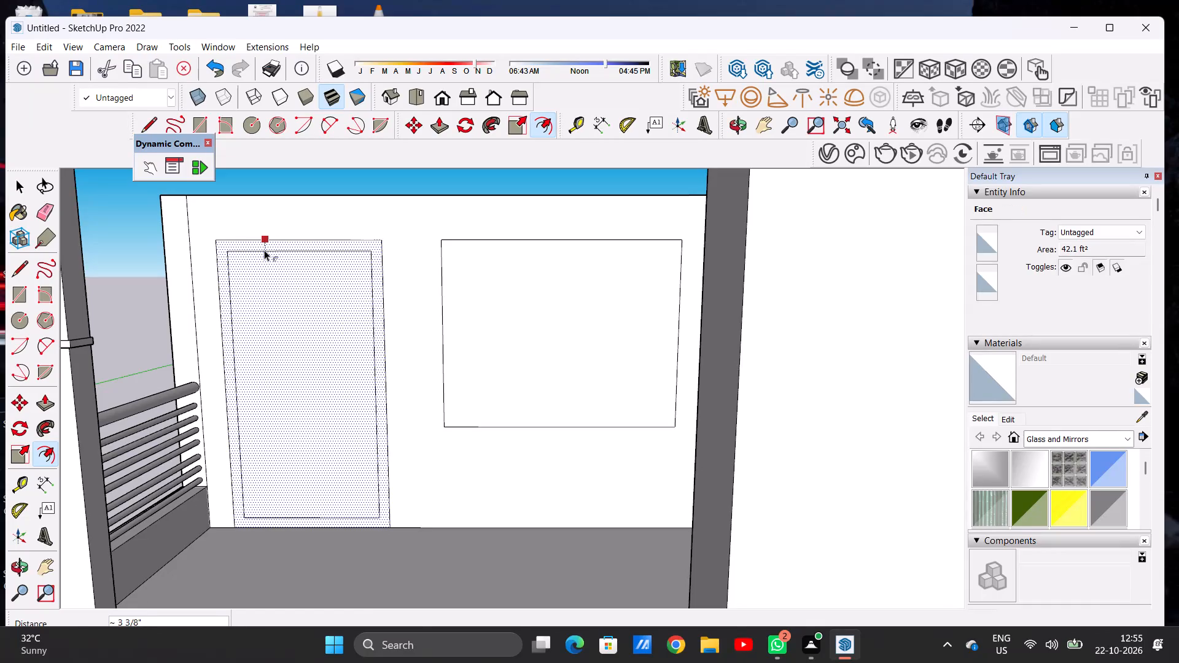
pyautogui.click(266, 257)
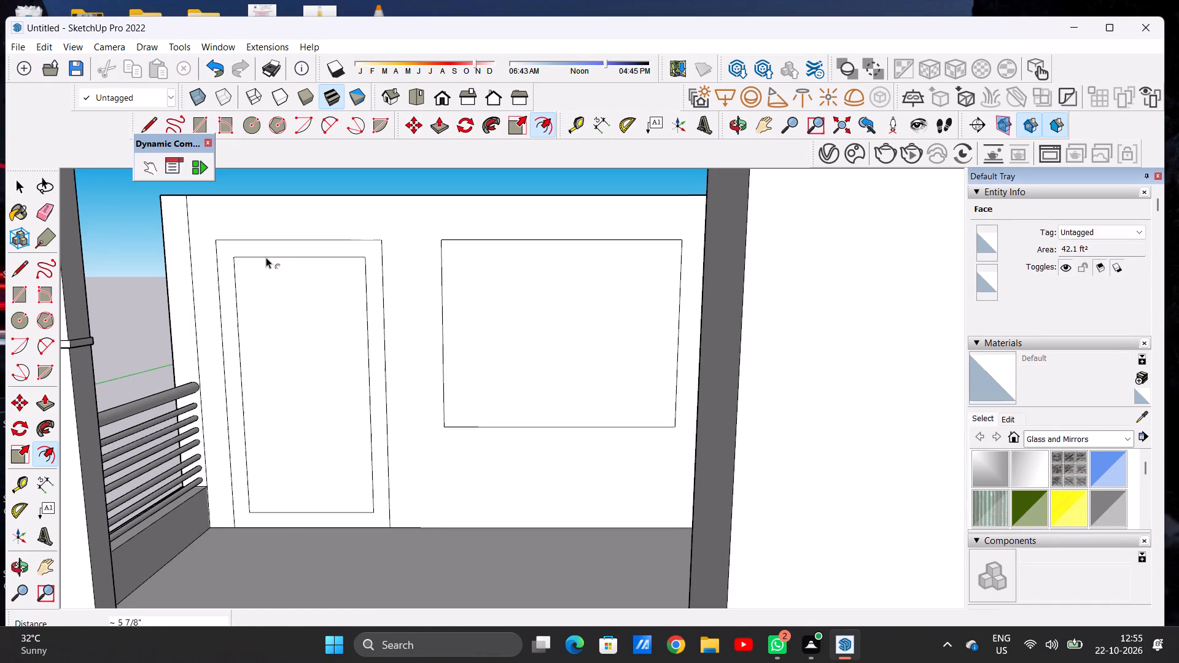
pyautogui.press('space')
# Offset the window rectangle's outline inward about 4" for the window frame.
pyautogui.scroll(-4, 283, 244)
pyautogui.scroll(-6, 267, 336)
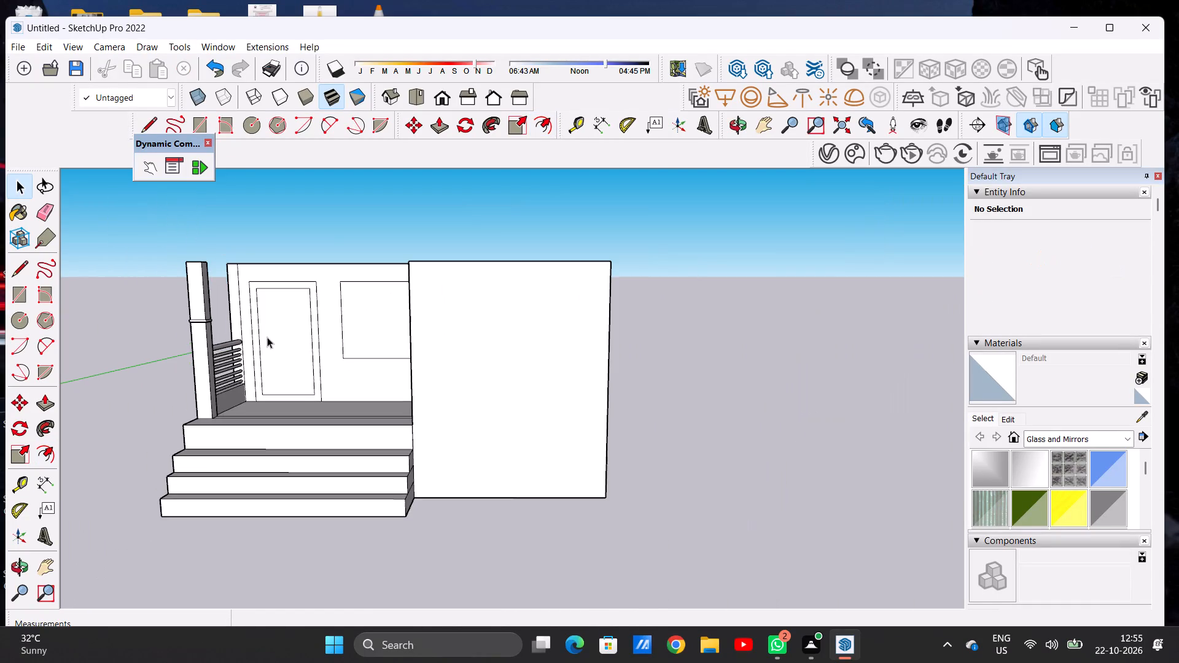
pyautogui.scroll(1, 357, 312)
pyautogui.scroll(-1, 357, 312)
pyautogui.scroll(1, 357, 312)
pyautogui.scroll(-1, 357, 312)
pyautogui.scroll(20, 357, 312)
pyautogui.scroll(-4, 414, 321)
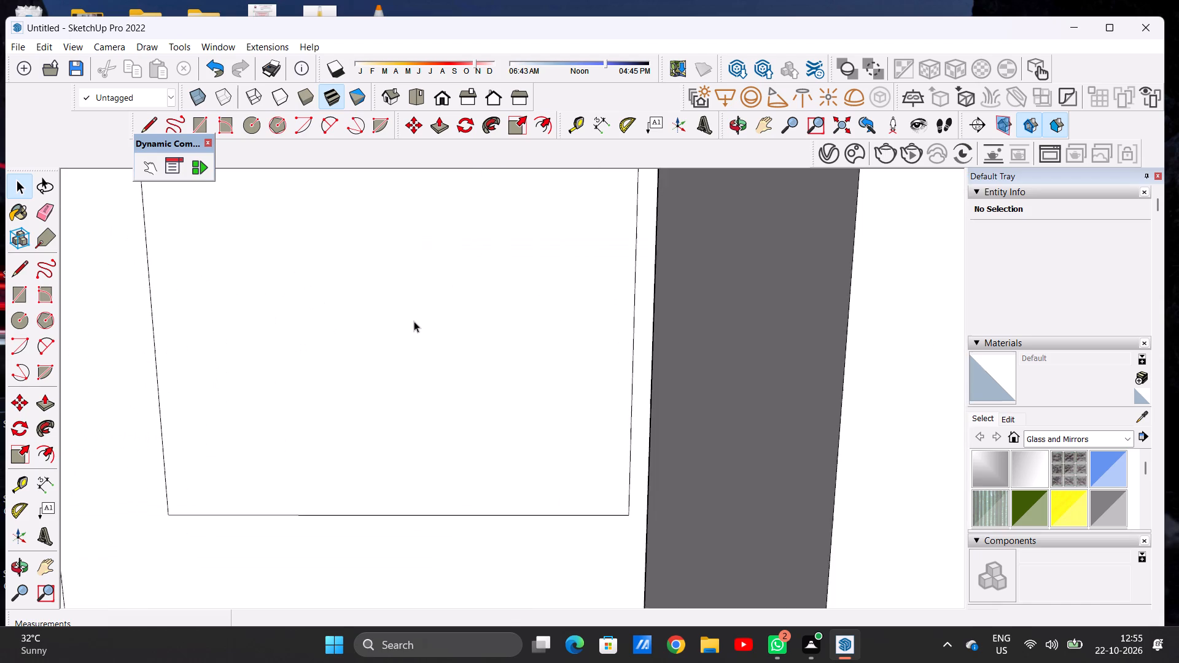
pyautogui.scroll(-16, 414, 321)
pyautogui.moveTo(390, 335); pyautogui.dragTo(489, 352, button='middle')
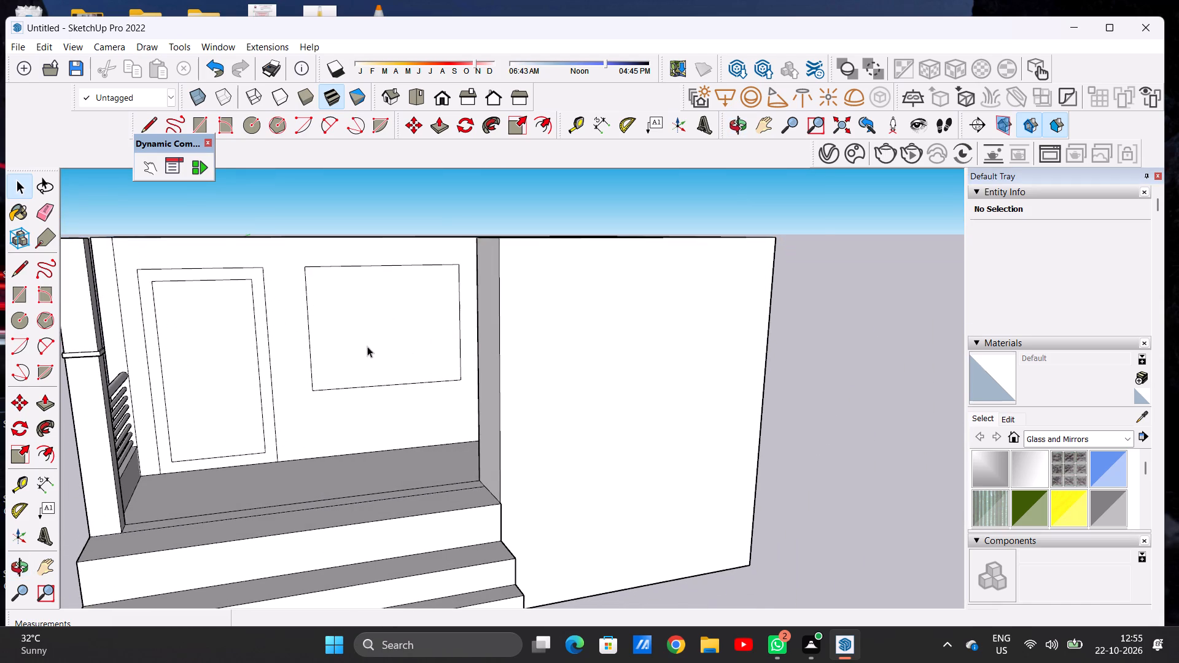
pyautogui.scroll(1, 384, 335)
pyautogui.write('OF')
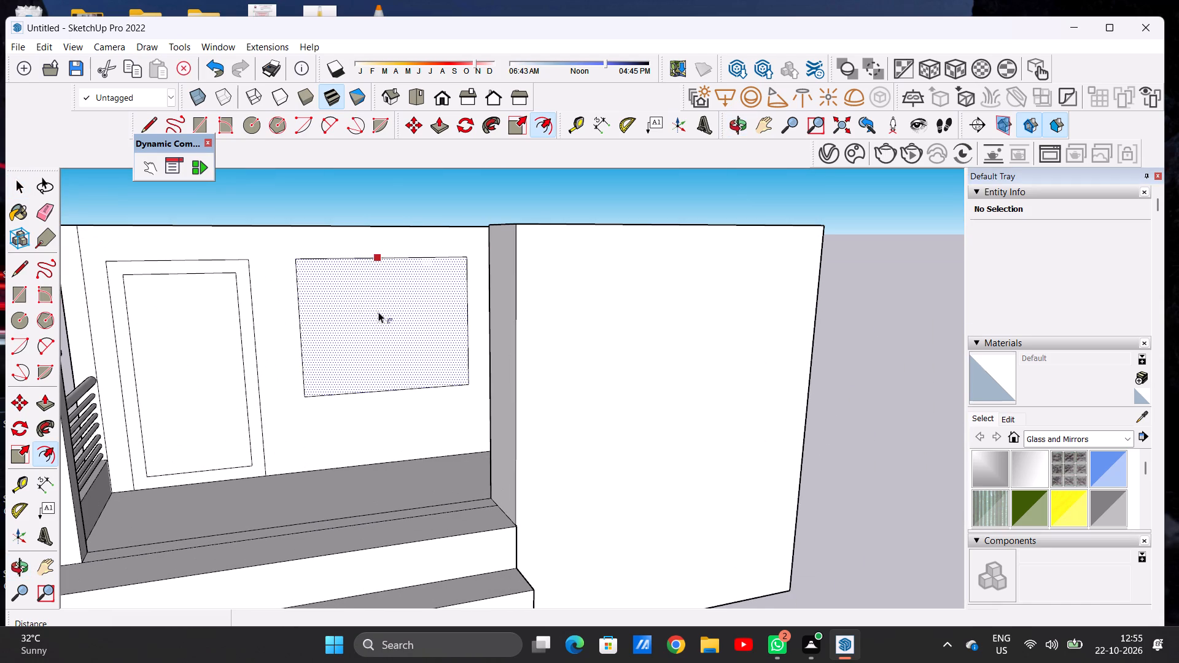
pyautogui.click(353, 298)
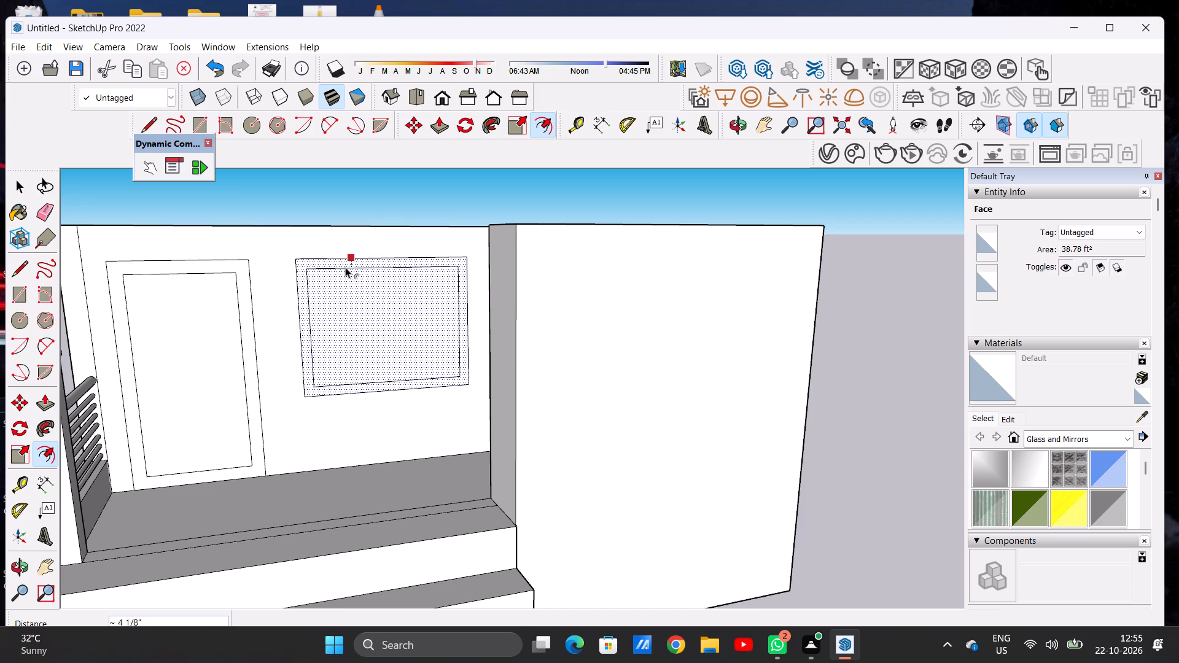
pyautogui.click(345, 267)
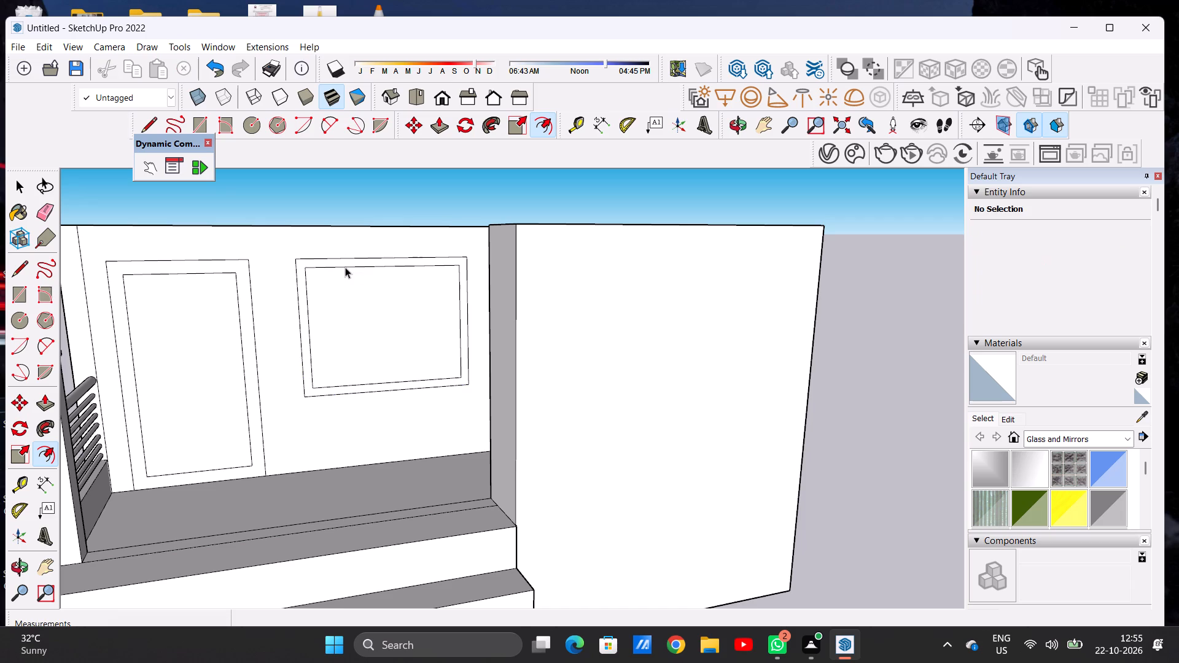
# Draw two closely spaced vertical lines between the inner window frame's top and bottom edges to form a narrow mullion.
pyautogui.press('space')
pyautogui.write('L')
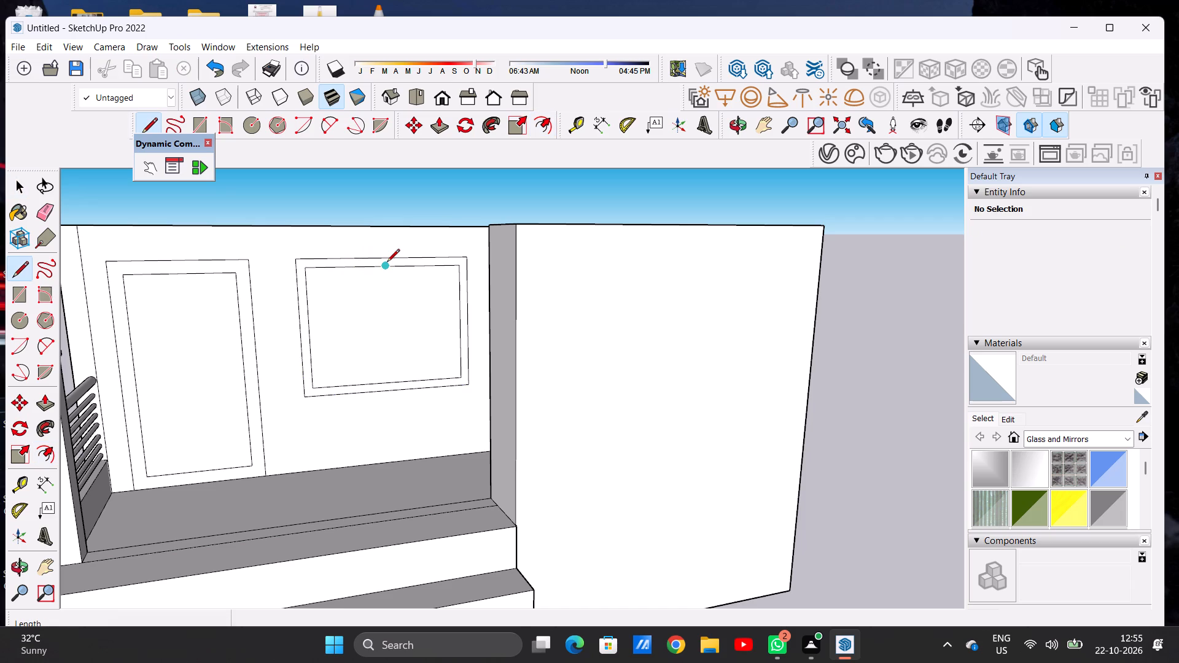
pyautogui.click(351, 268)
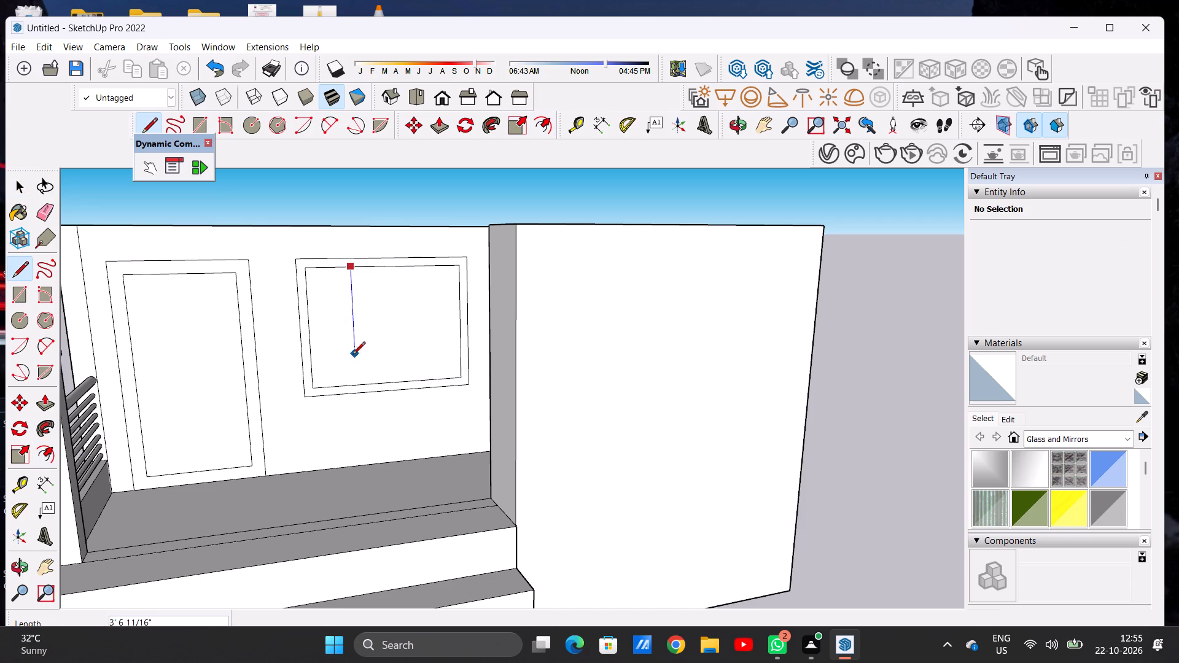
pyautogui.click(352, 381)
pyautogui.scroll(3, 358, 280)
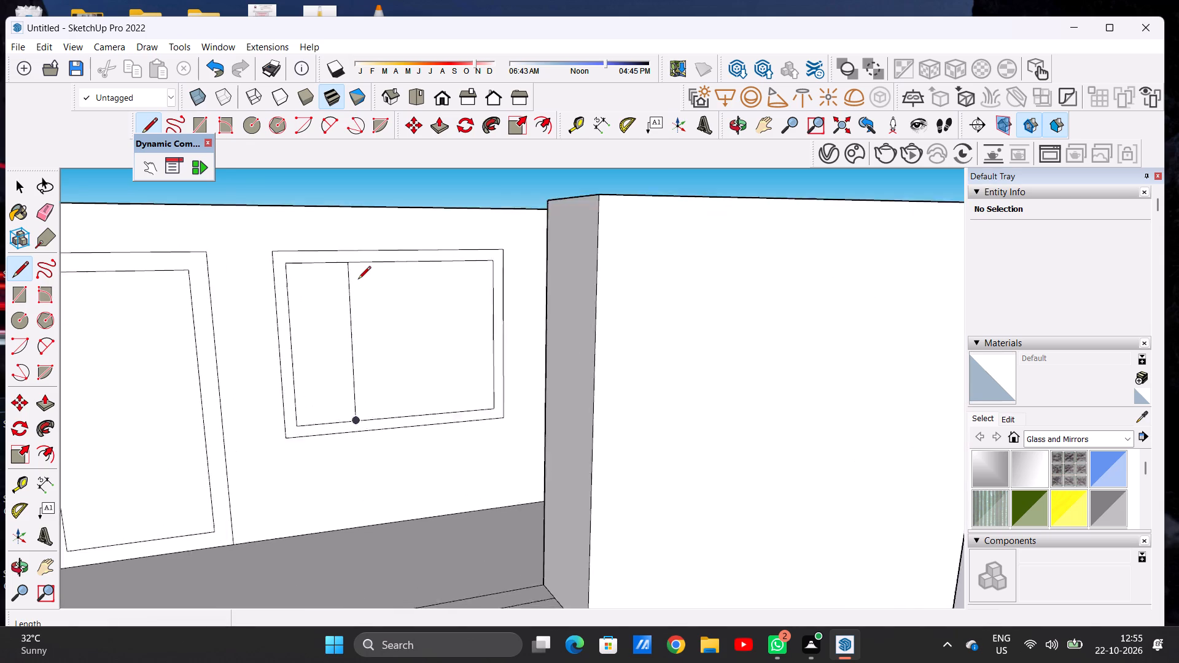
pyautogui.scroll(3, 358, 280)
pyautogui.click(354, 254)
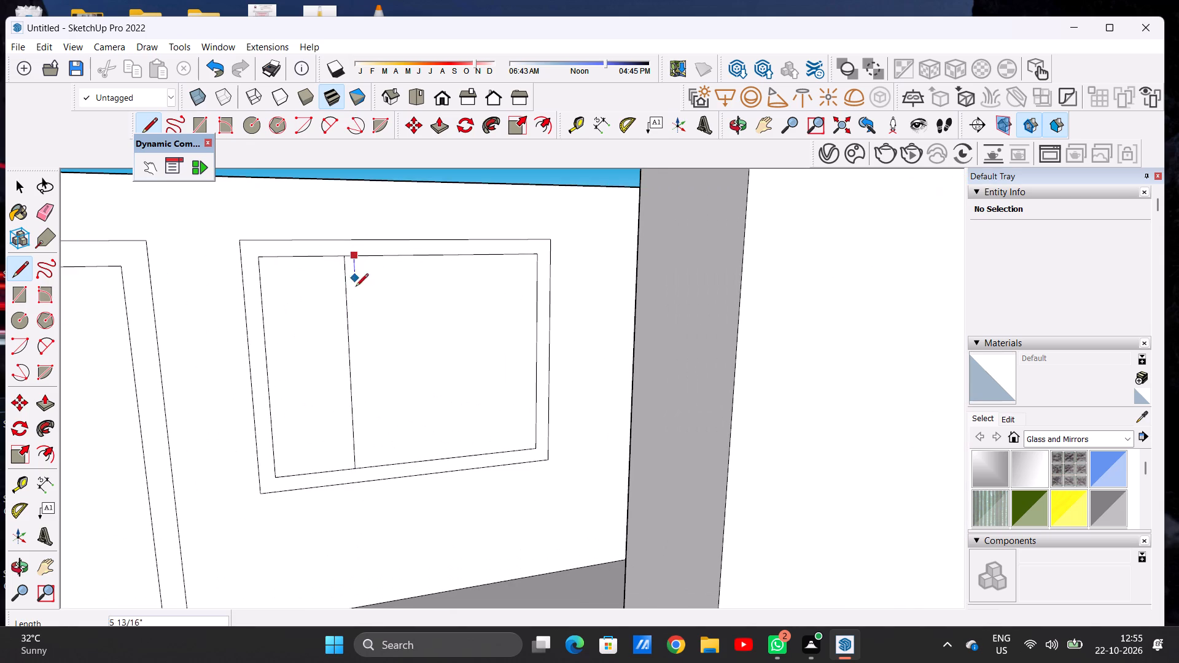
pyautogui.click(368, 463)
pyautogui.press('space')
pyautogui.scroll(-10, 367, 462)
pyautogui.moveTo(367, 462); pyautogui.dragTo(351, 443, button='middle')
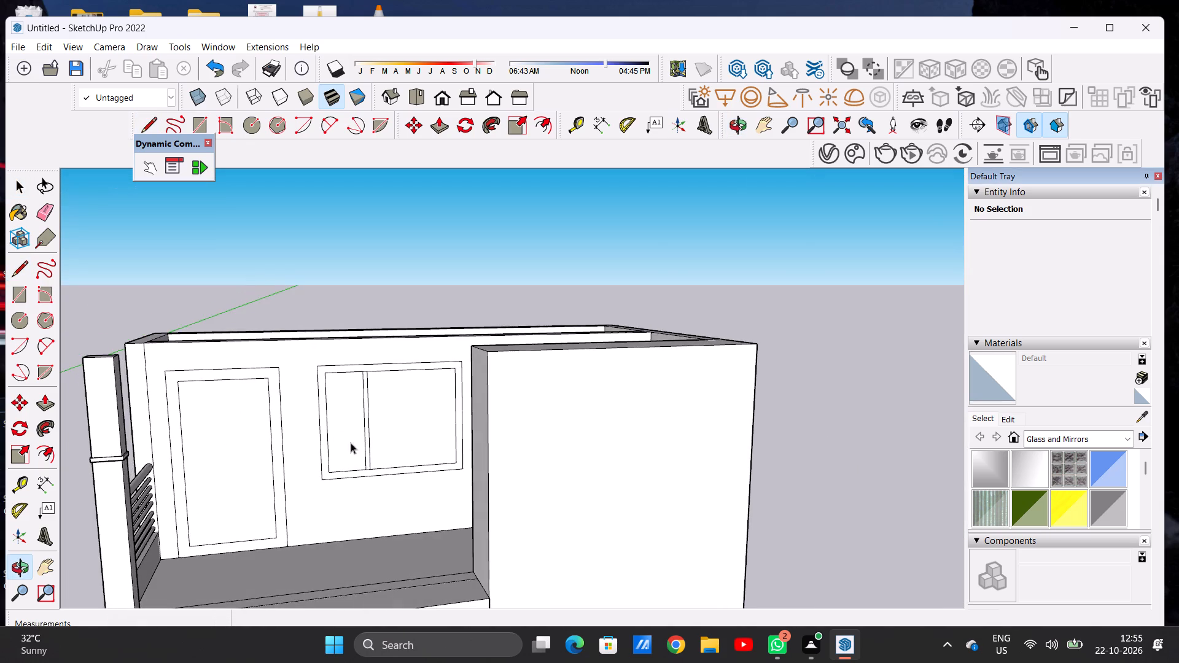
# Copy the mullion strip about 2' 6" along the window's bottom edge to form a second mullion, making three panes.
pyautogui.scroll(7, 403, 461)
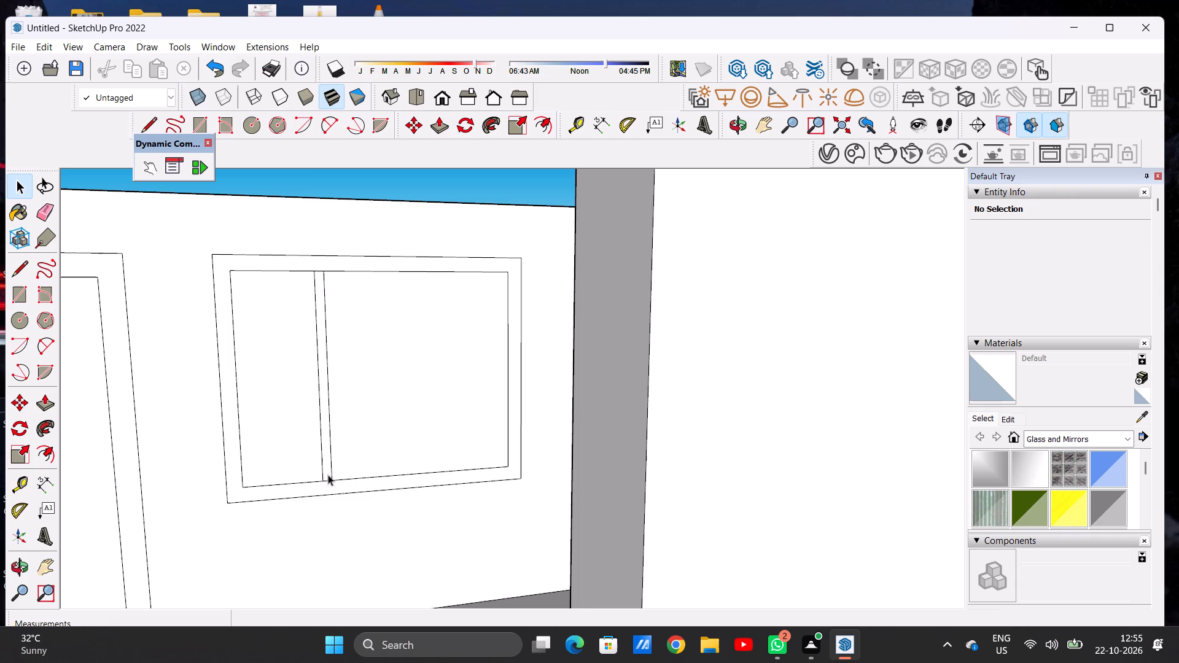
pyautogui.click(328, 463)
pyautogui.doubleClick(328, 463)
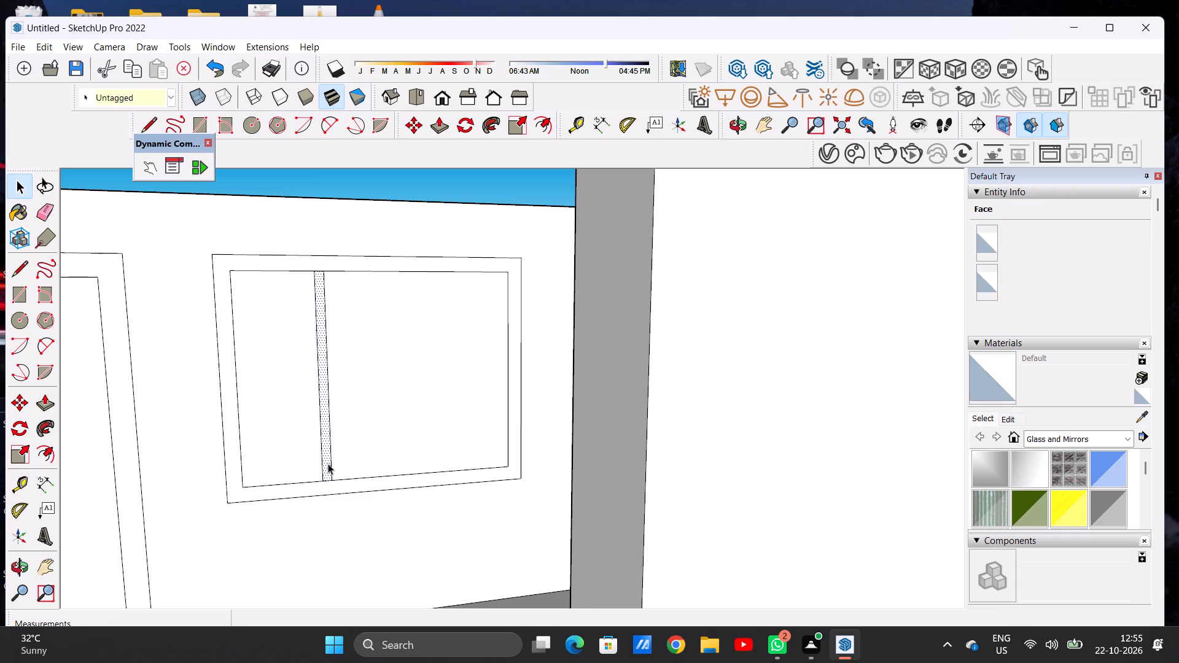
pyautogui.press('m')
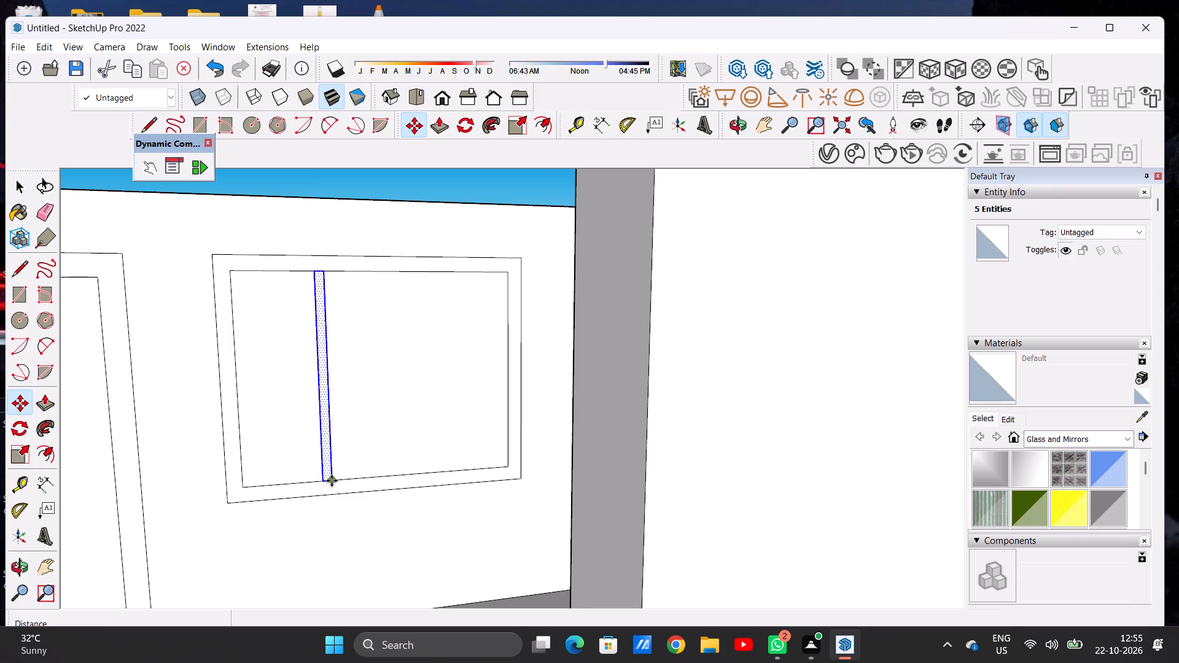
pyautogui.click(332, 481)
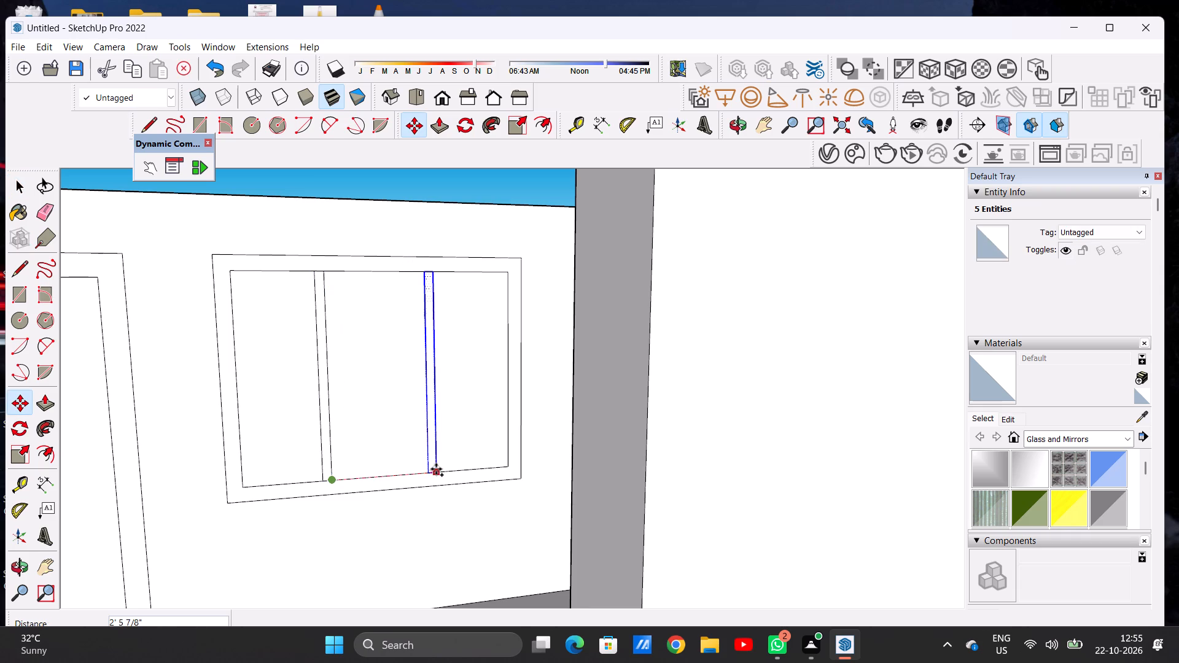
pyautogui.click(436, 469)
pyautogui.press('space')
pyautogui.scroll(-9, 332, 400)
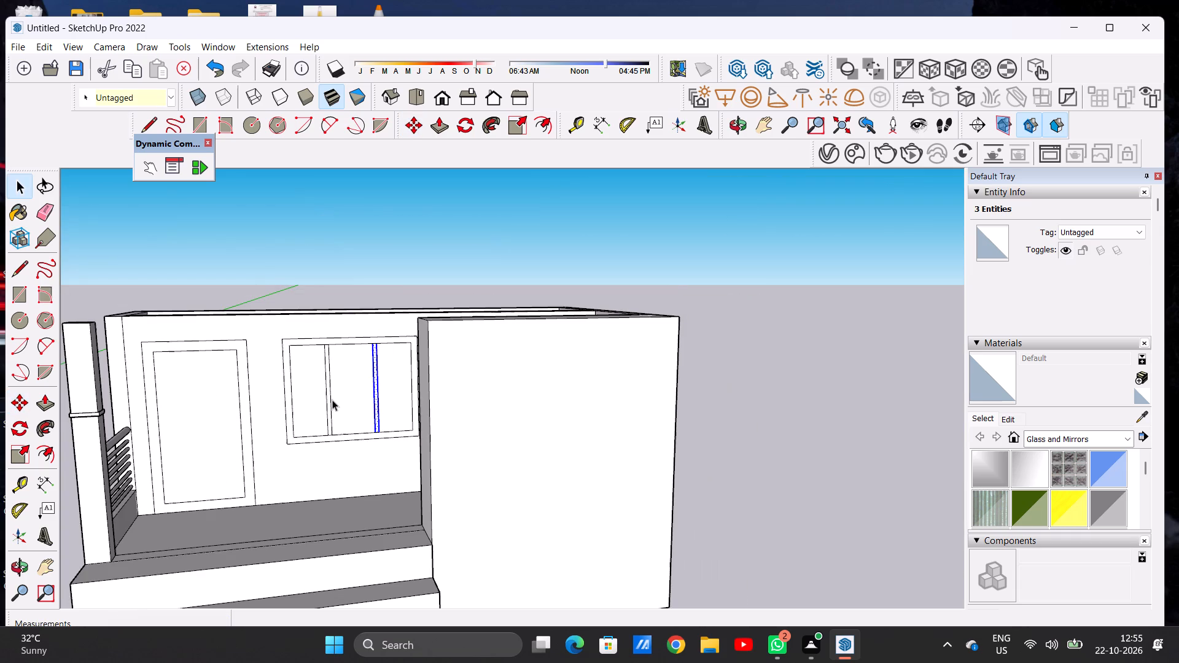
pyautogui.click(348, 285)
# Examine the overall elevation in the standard Front view, checking the proportions of steps, door, window and projecting wall.
pyautogui.scroll(-8, 434, 375)
pyautogui.moveTo(216, 632); pyautogui.dragTo(163, 614, button='middle')
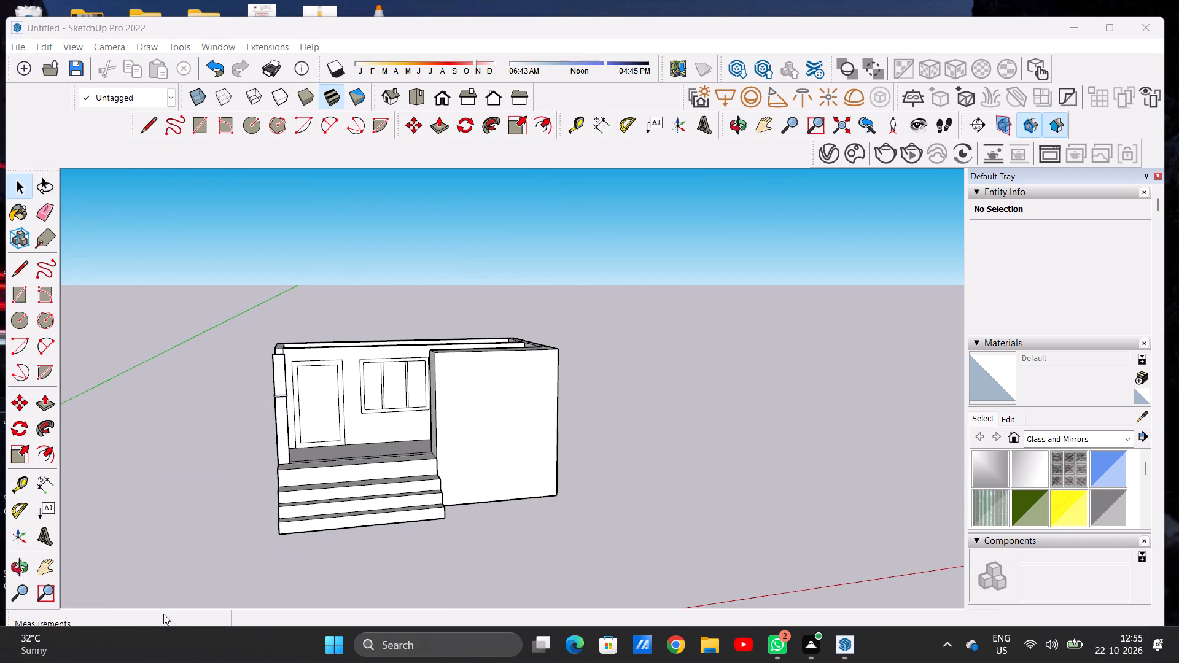
pyautogui.scroll(-4, 325, 503)
pyautogui.moveTo(393, 493); pyautogui.dragTo(338, 479, button='middle')
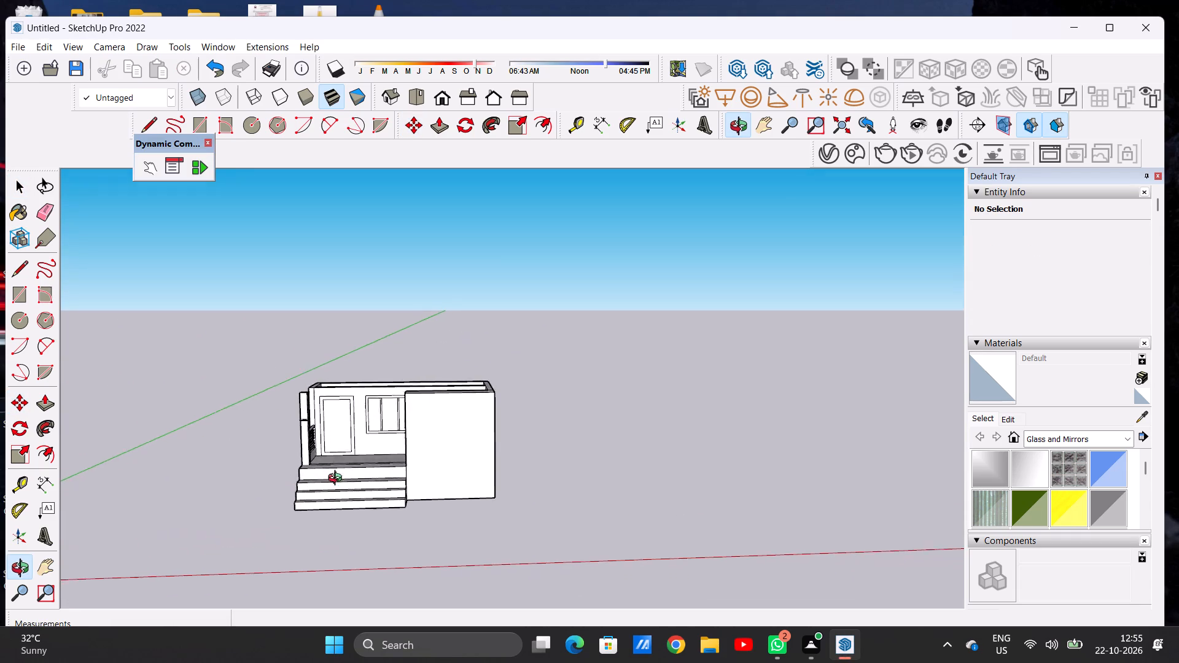
pyautogui.moveTo(338, 479); pyautogui.dragTo(343, 456, button='middle')
pyautogui.scroll(5, 351, 449)
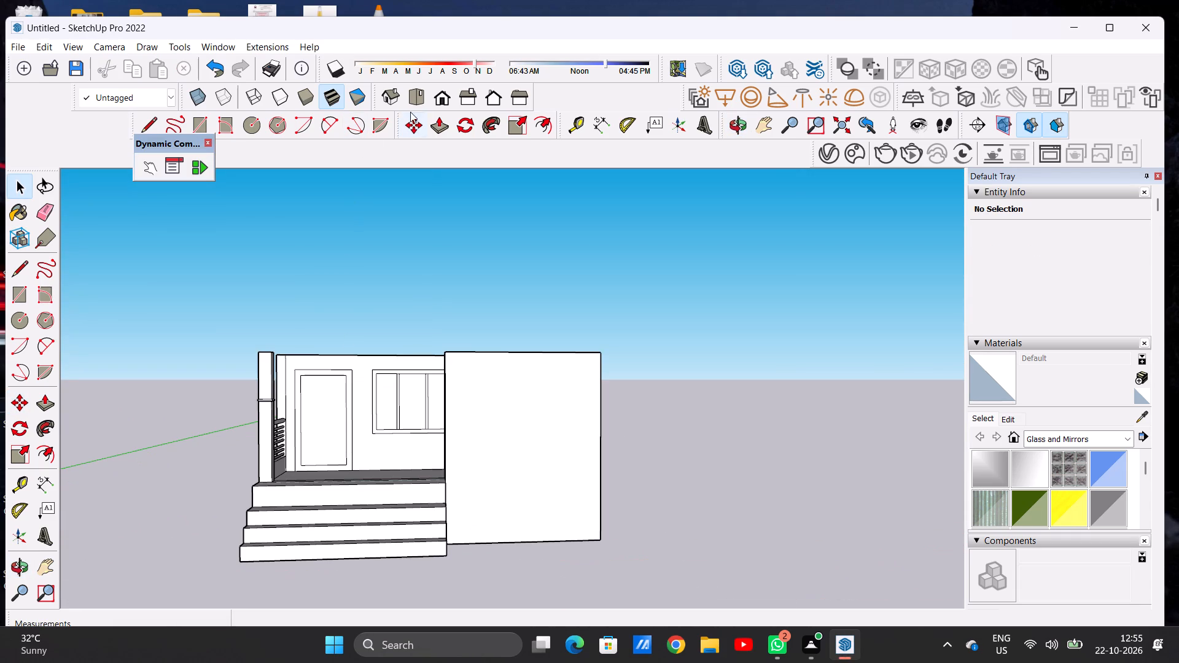
pyautogui.click(435, 96)
pyautogui.scroll(-4, 387, 460)
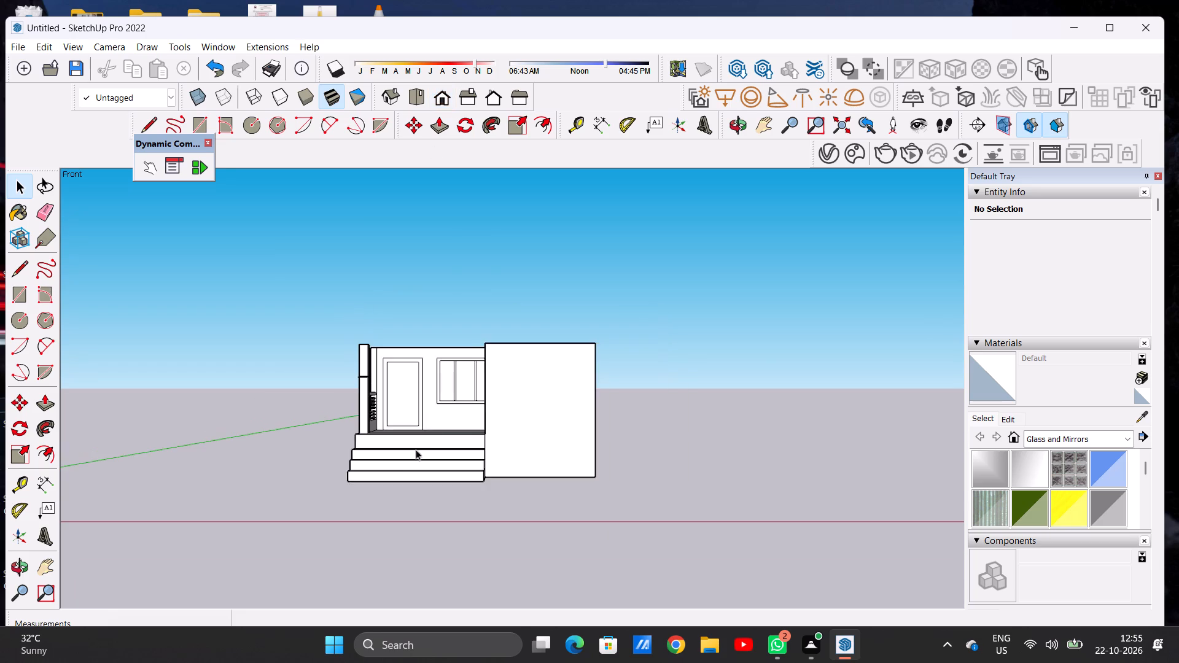
pyautogui.scroll(8, 439, 416)
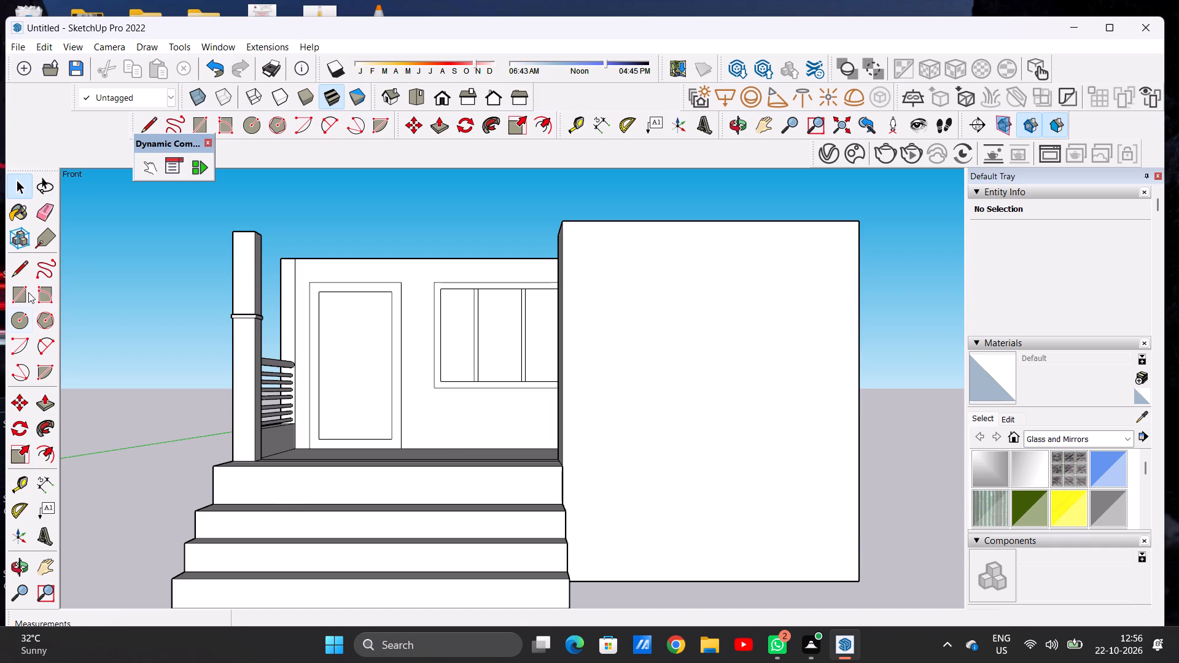
pyautogui.scroll(-14, 392, 381)
pyautogui.scroll(5, 415, 400)
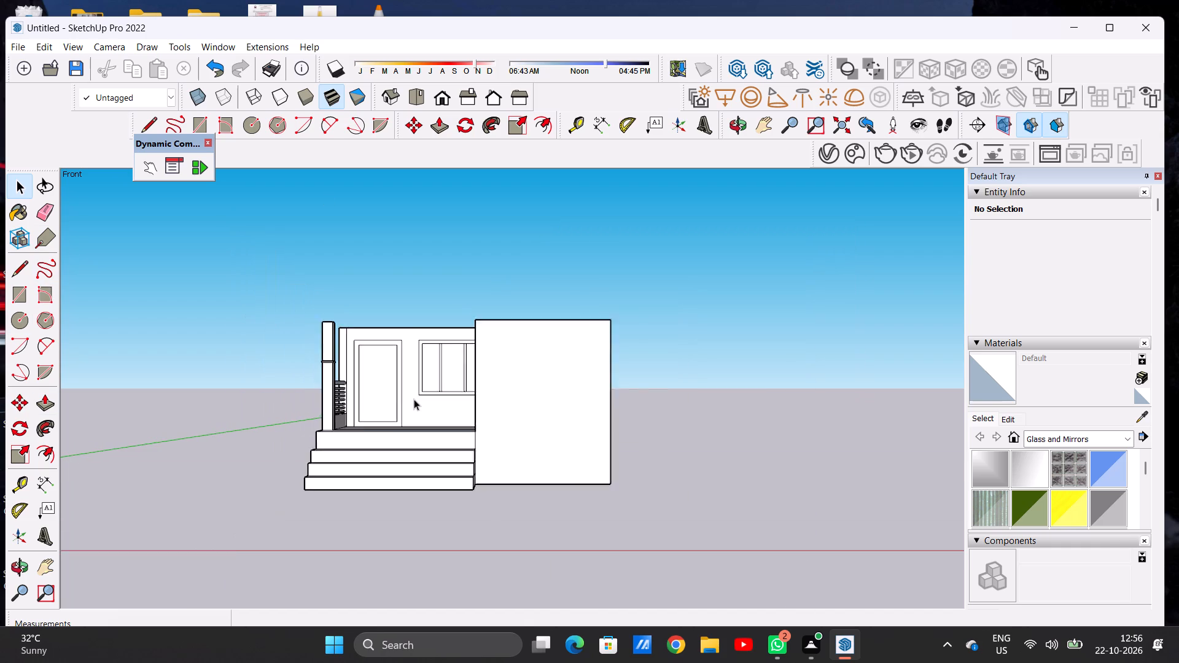
pyautogui.scroll(3, 414, 399)
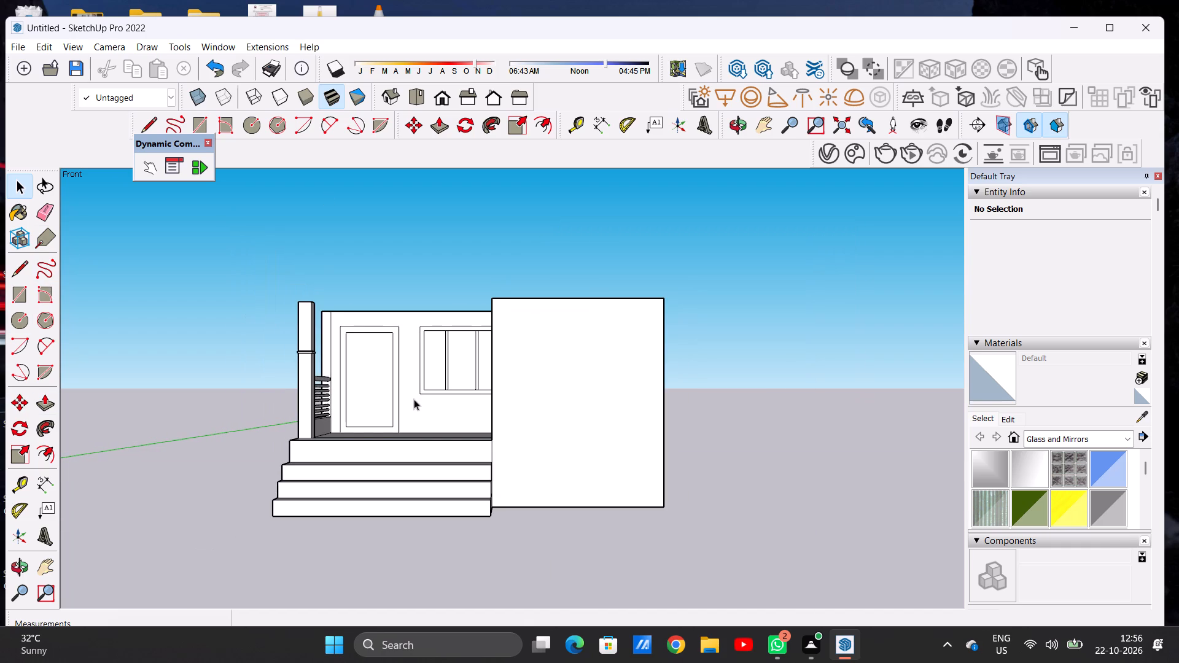
pyautogui.scroll(-5, 414, 399)
pyautogui.scroll(3, 414, 399)
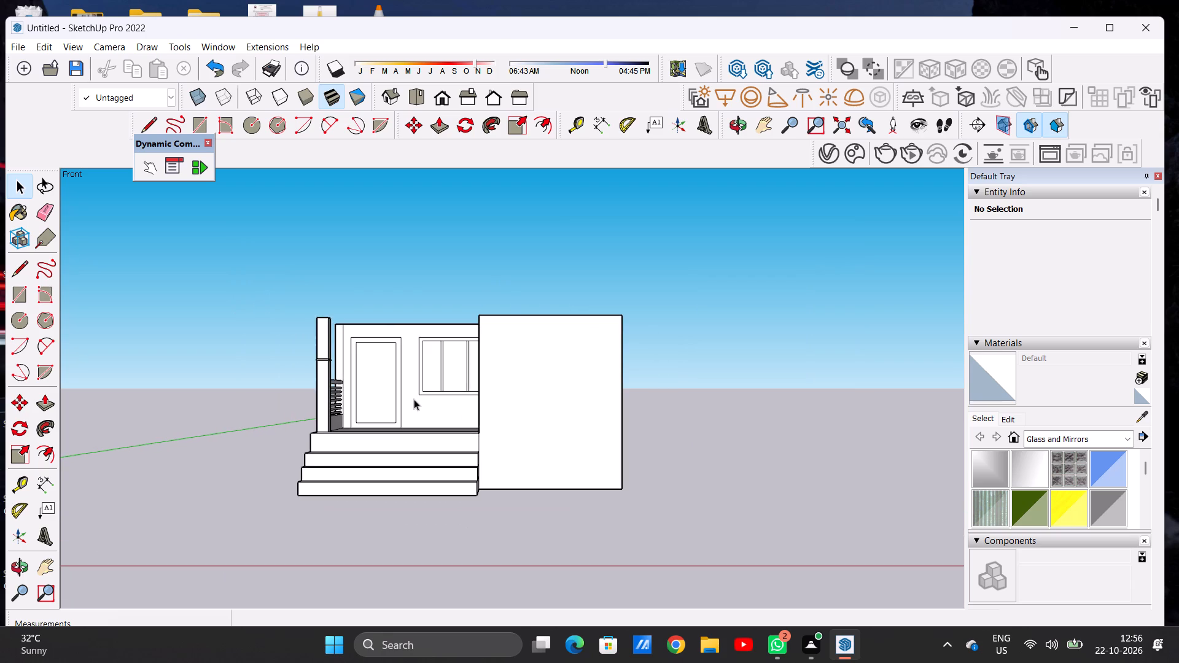
pyautogui.scroll(-3, 389, 422)
pyautogui.scroll(3, 438, 398)
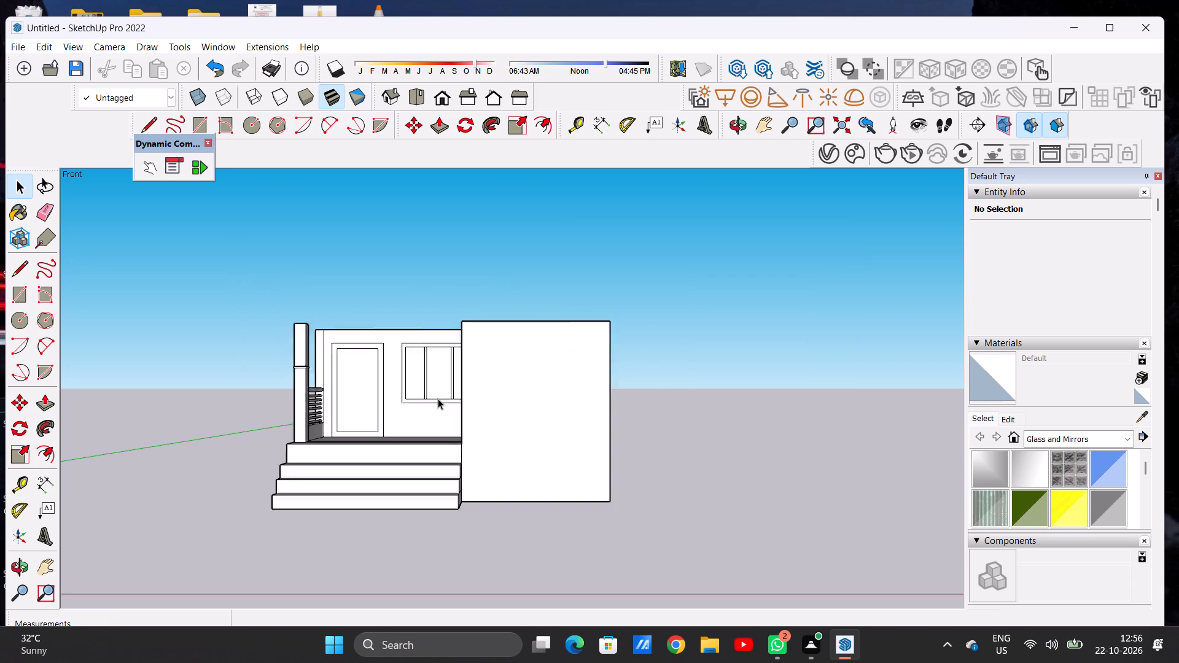
pyautogui.scroll(3, 438, 398)
pyautogui.scroll(-4, 503, 433)
pyautogui.scroll(-2, 454, 489)
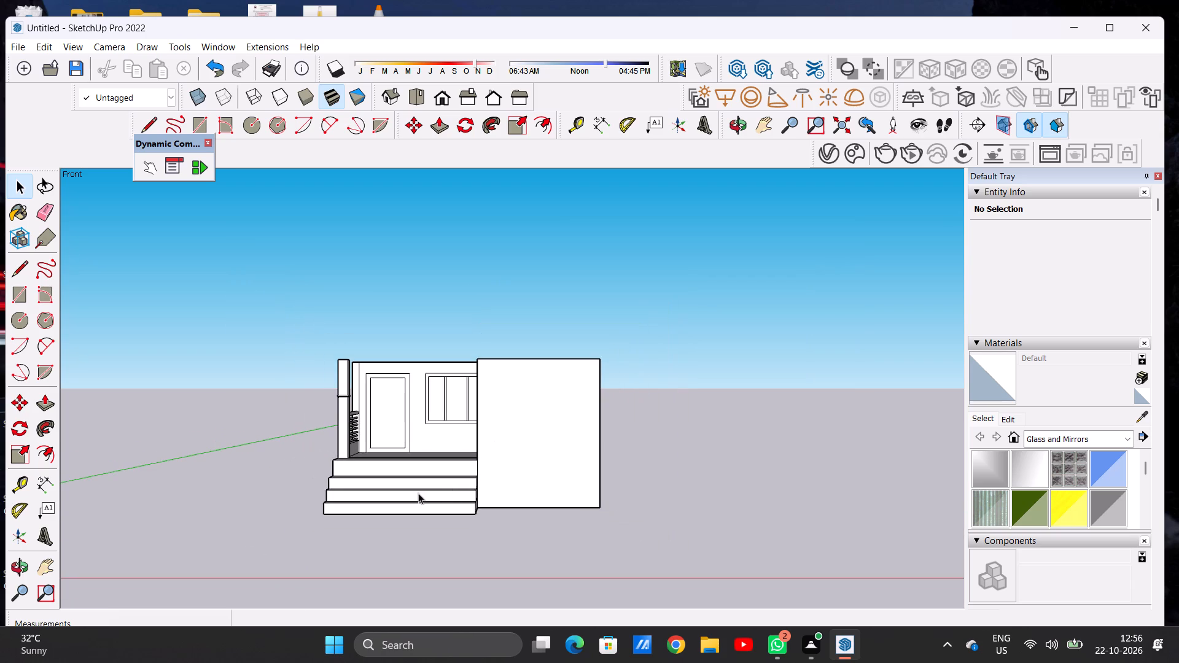
pyautogui.scroll(6, 368, 452)
# Push the top entrance step's tread down about 3 1/4" below the porch floor.
pyautogui.moveTo(286, 481); pyautogui.dragTo(477, 535, button='middle')
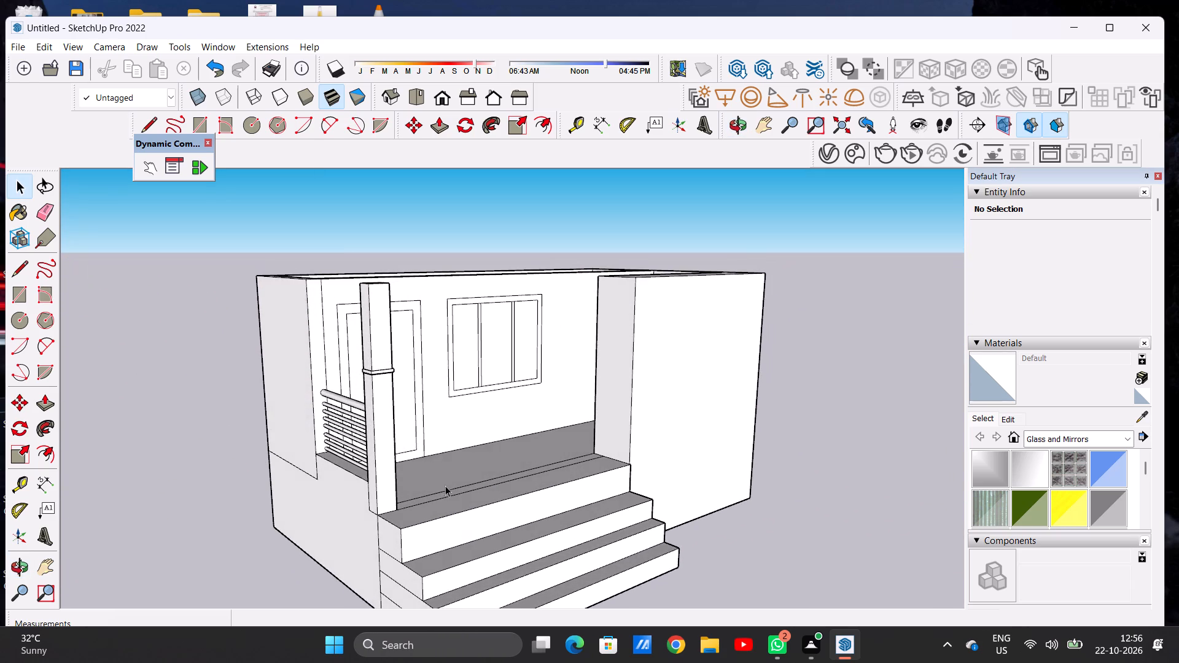
pyautogui.scroll(-2, 442, 483)
pyautogui.scroll(7, 426, 514)
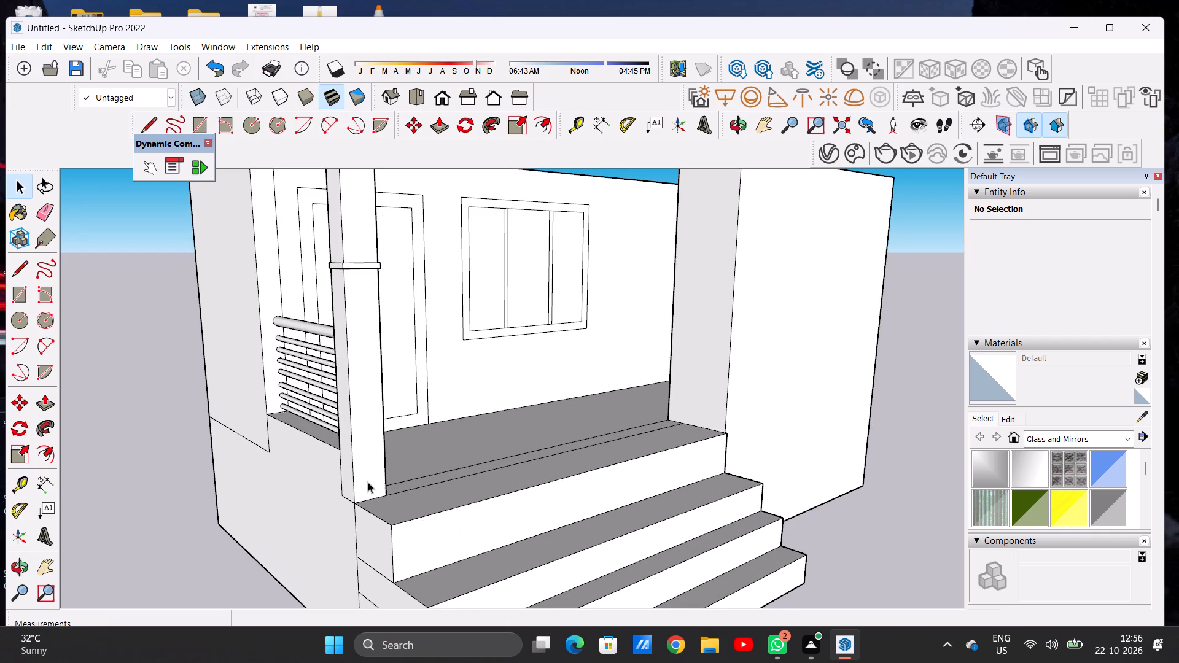
pyautogui.scroll(-6, 370, 483)
pyautogui.scroll(2, 389, 517)
pyautogui.scroll(-1, 389, 517)
pyautogui.scroll(3, 389, 517)
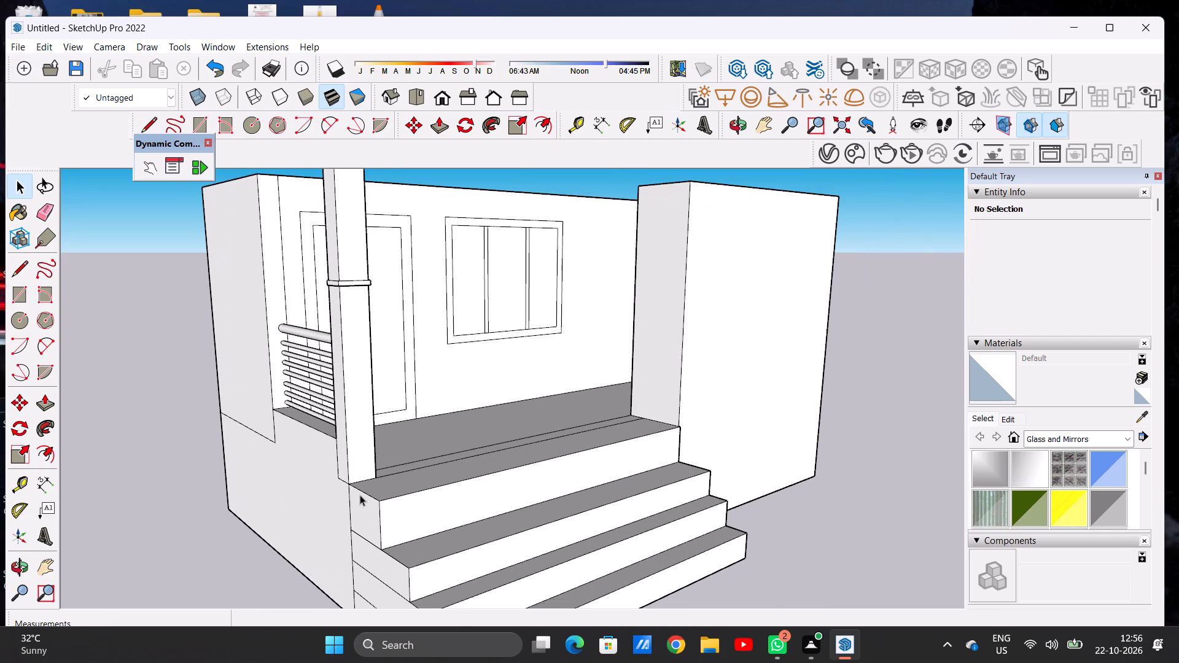
pyautogui.scroll(4, 360, 494)
pyautogui.press('p')
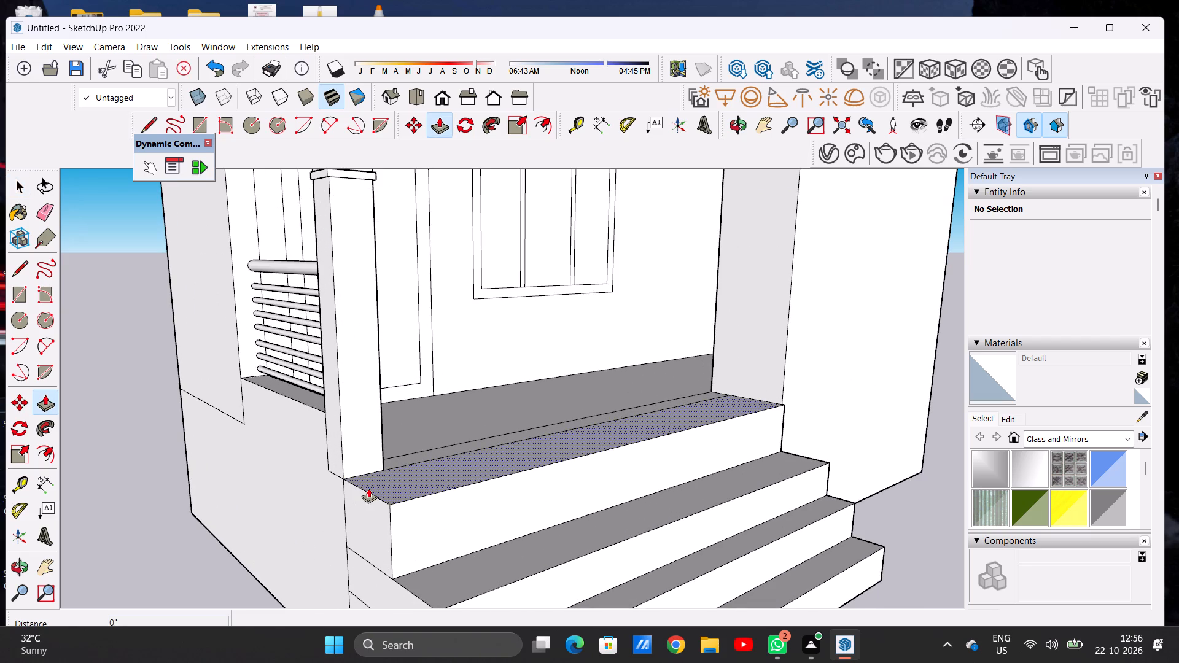
pyautogui.click(370, 487)
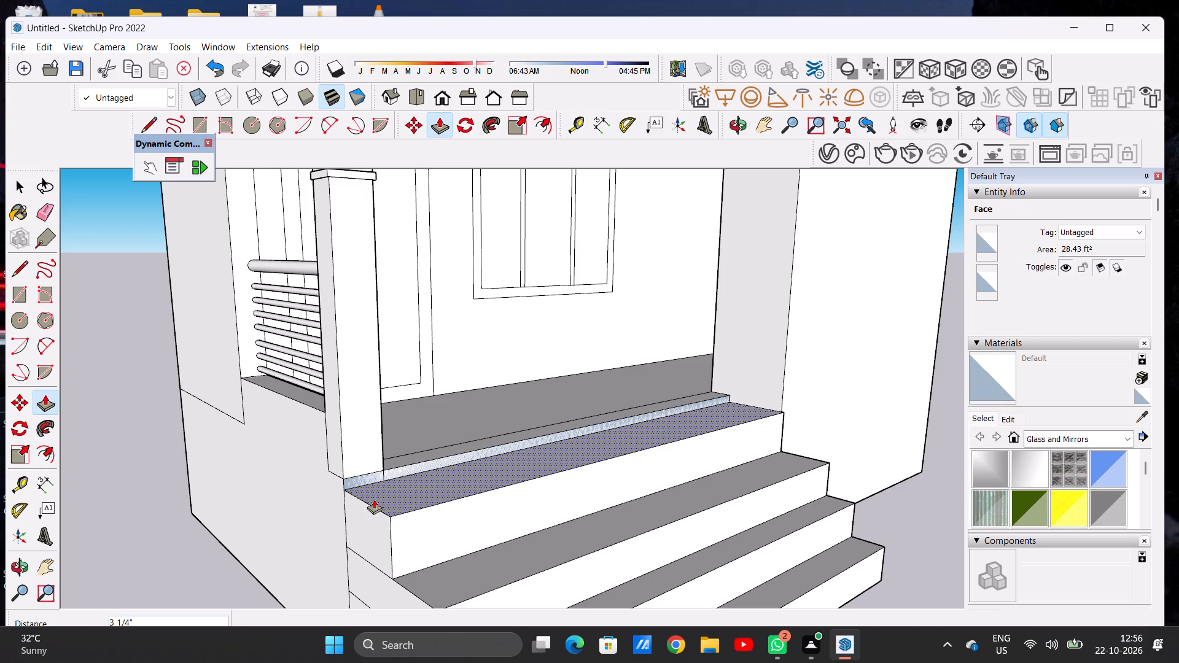
pyautogui.click(374, 499)
pyautogui.press('space')
# Inspect the narrow riser strip between the porch floor and the lowered top step, around the column base.
pyautogui.scroll(-5, 374, 498)
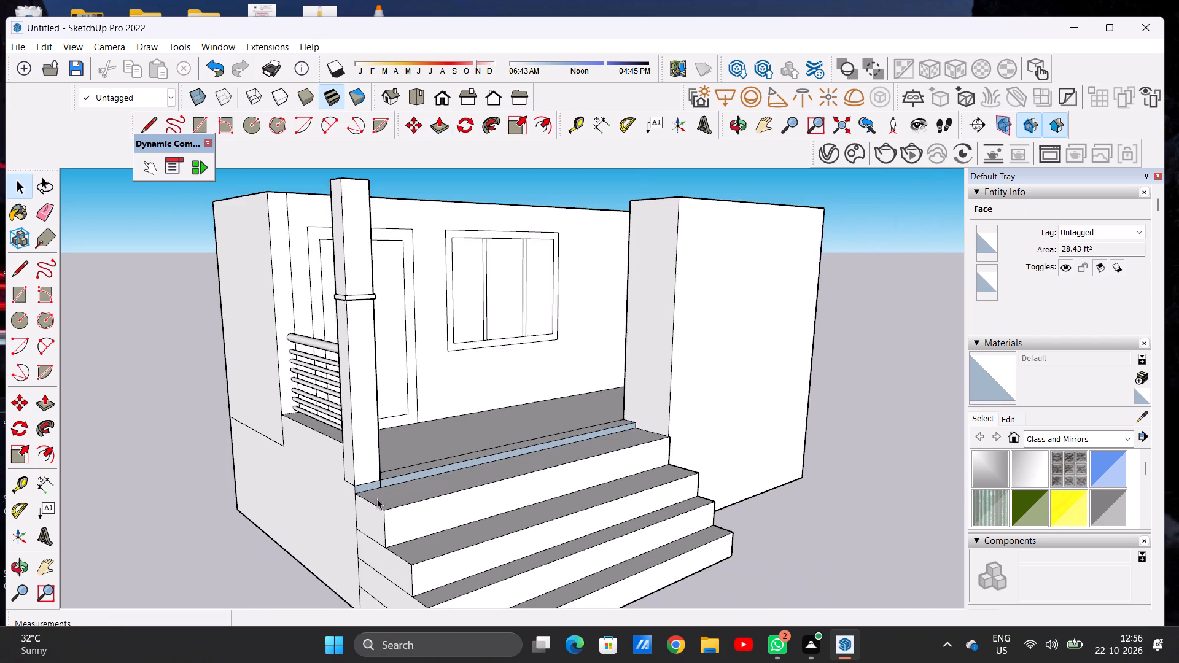
pyautogui.scroll(15, 380, 489)
pyautogui.scroll(-1, 378, 486)
pyautogui.scroll(8, 378, 486)
pyautogui.click(356, 470)
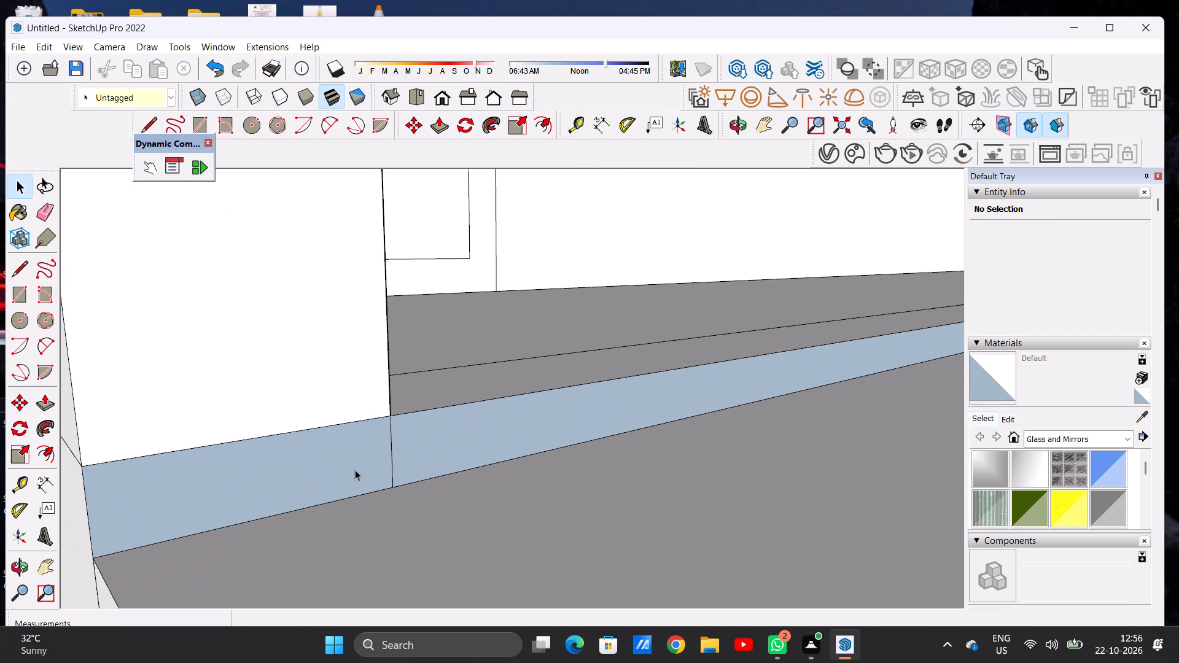
pyautogui.scroll(-20, 355, 470)
pyautogui.click(149, 520)
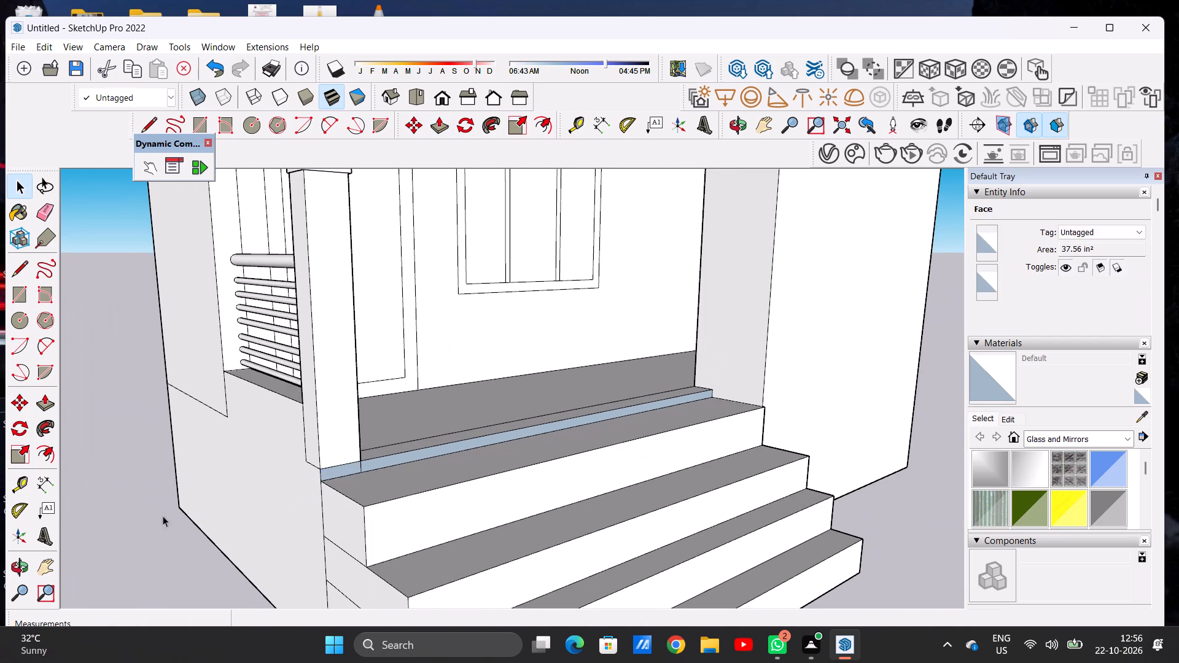
pyautogui.click(216, 513)
pyautogui.click(189, 513)
pyautogui.click(173, 518)
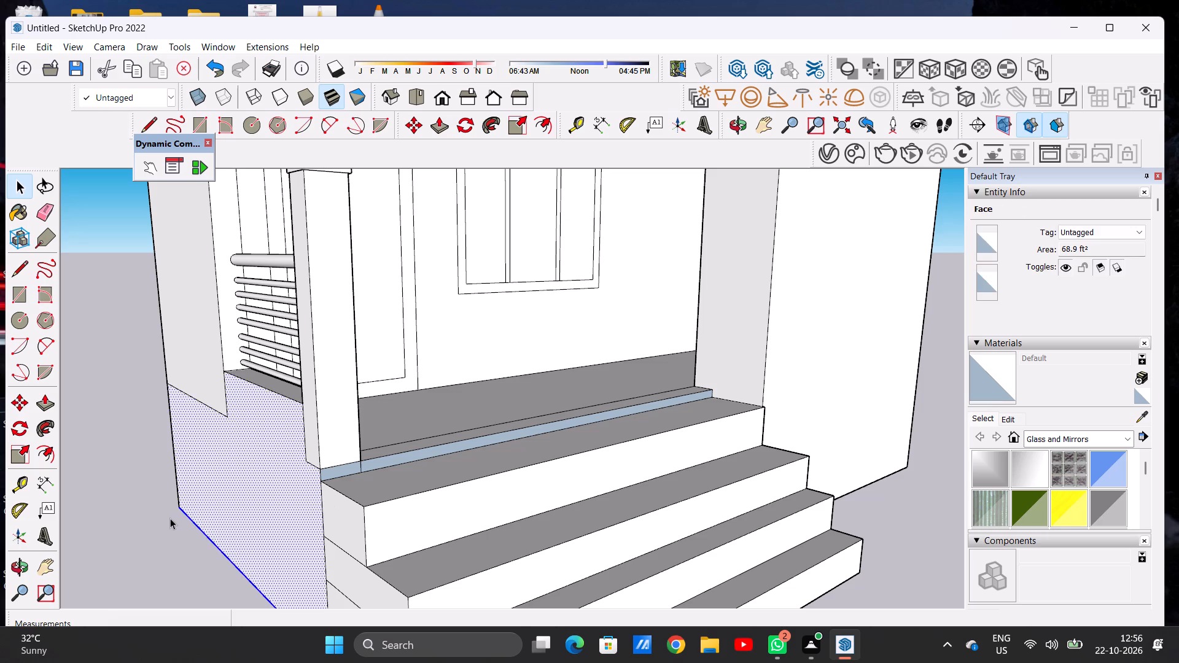
pyautogui.doubleClick(131, 532)
pyautogui.scroll(13, 397, 479)
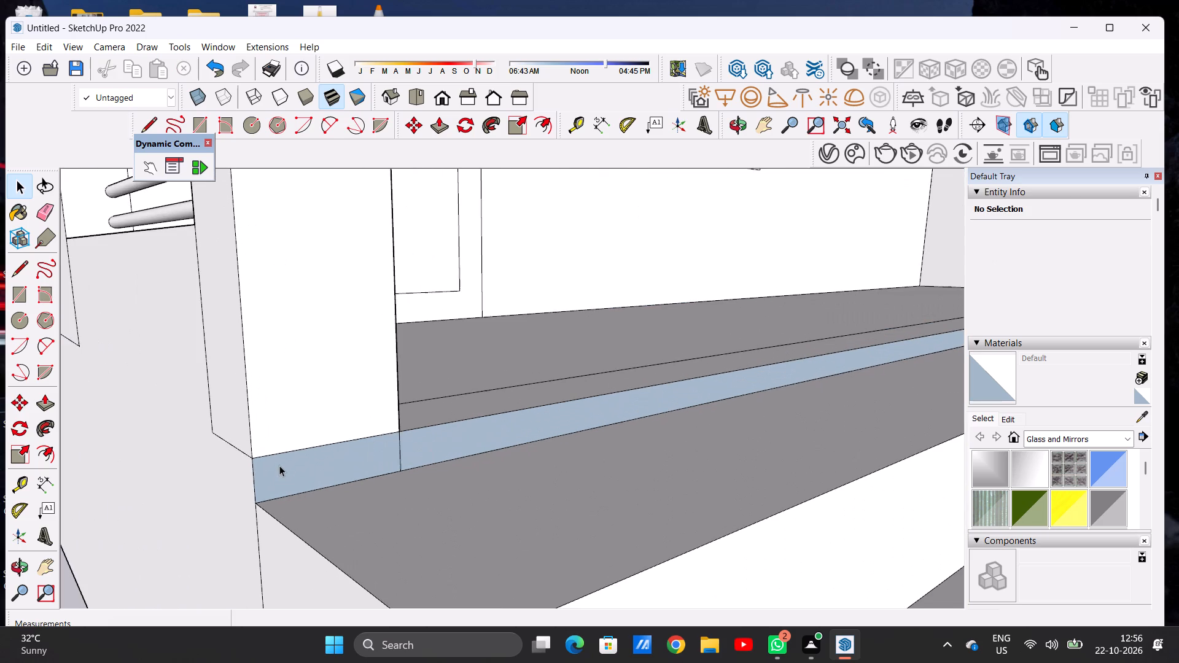
pyautogui.scroll(-12, 279, 465)
pyautogui.scroll(-6, 333, 471)
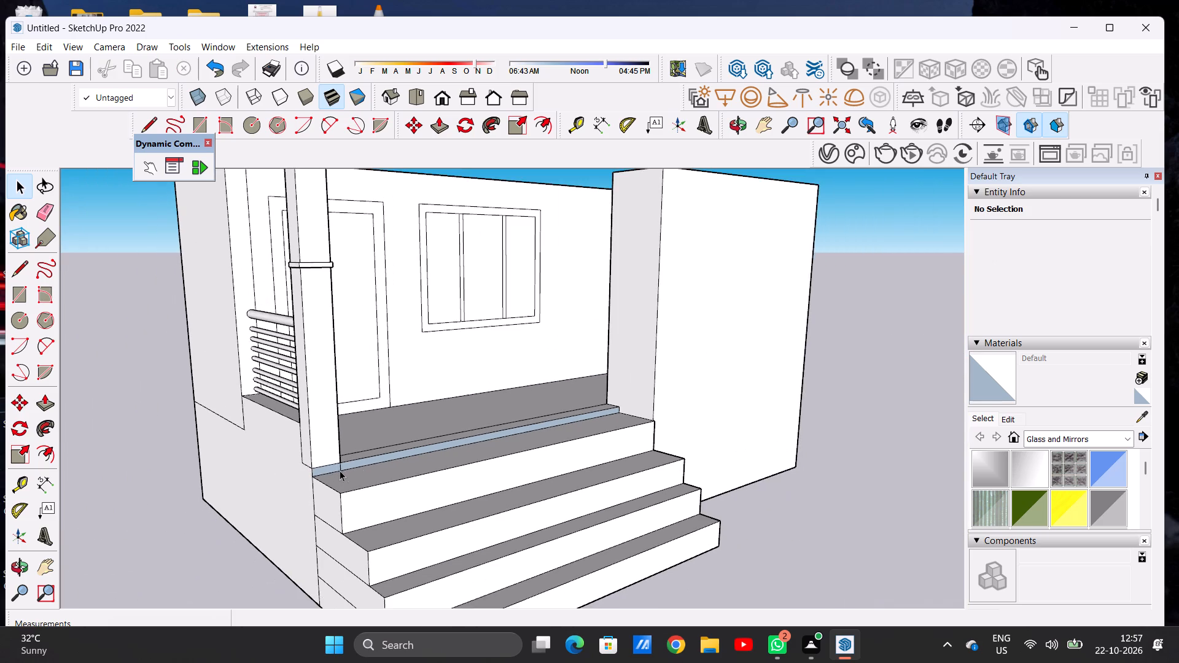
# Paint both segments of the narrow riser strip below the porch floor with 0128_White from the Colors-Named collection.
pyautogui.moveTo(432, 475); pyautogui.dragTo(283, 456, button='middle')
pyautogui.scroll(4, 340, 441)
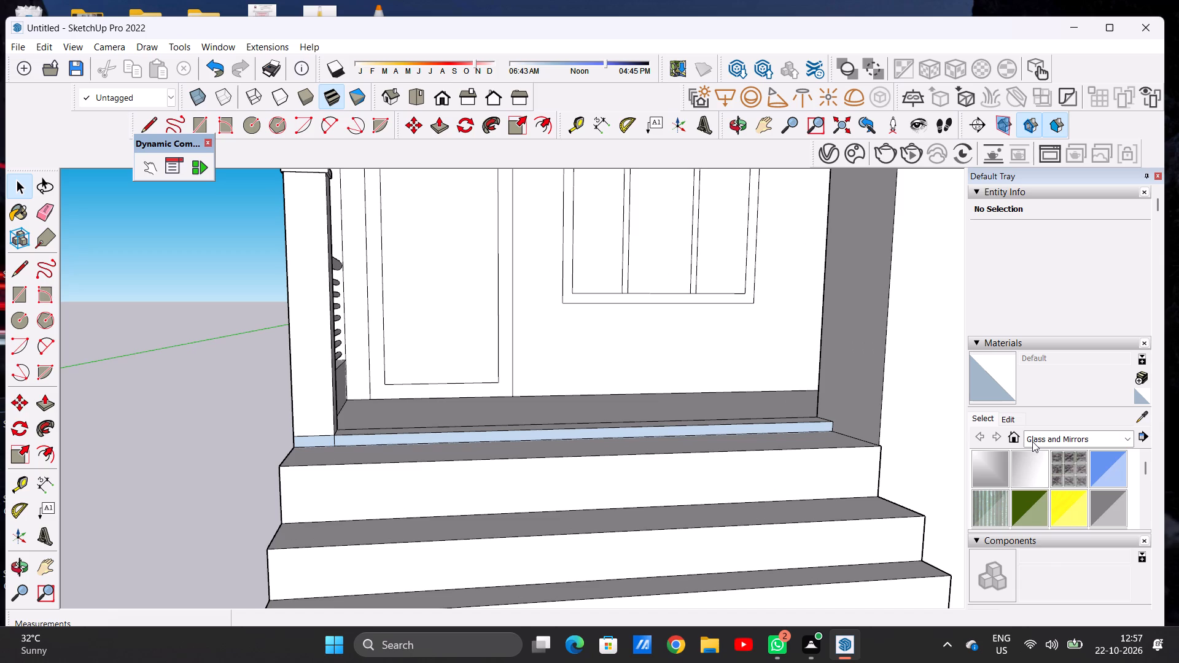
pyautogui.click(1032, 441)
pyautogui.click(1060, 506)
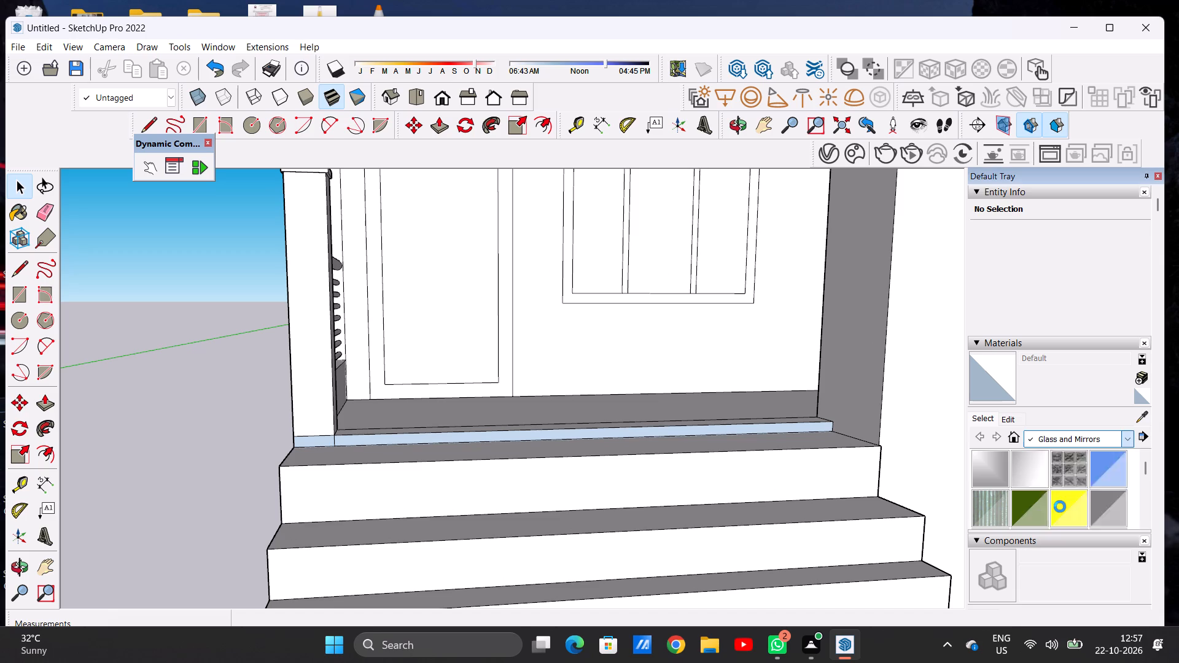
pyautogui.scroll(-8, 1060, 505)
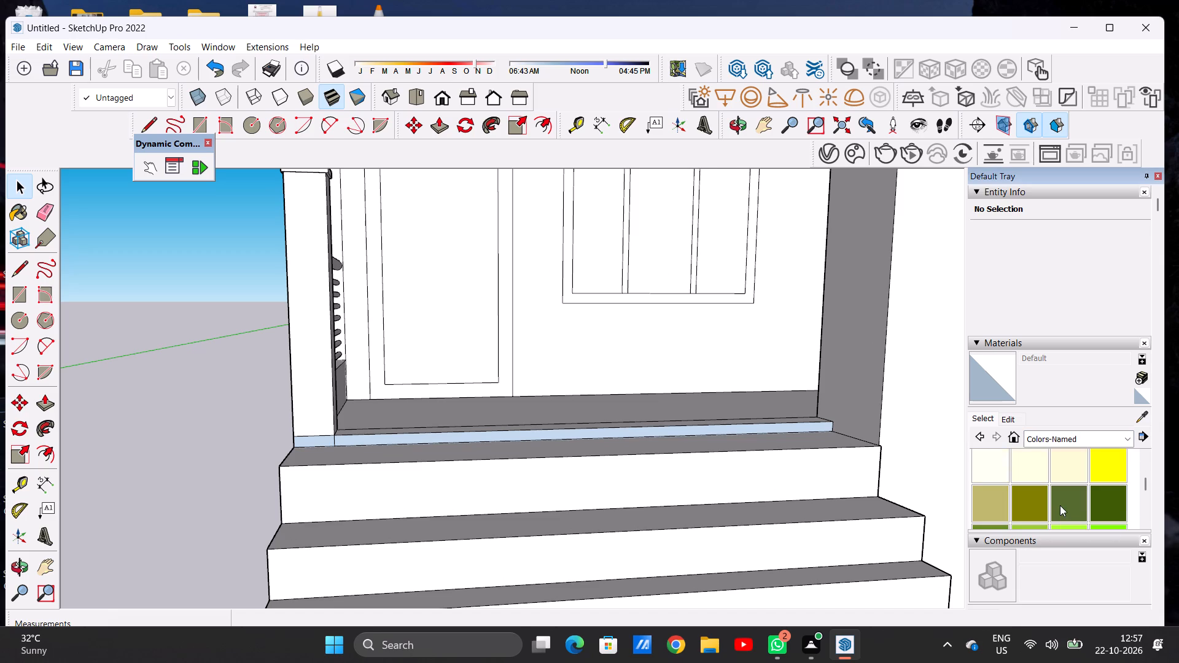
pyautogui.scroll(-1, 1060, 505)
pyautogui.scroll(1, 1060, 505)
pyautogui.scroll(-3, 1060, 505)
pyautogui.scroll(1, 1060, 505)
pyautogui.scroll(-2, 1060, 505)
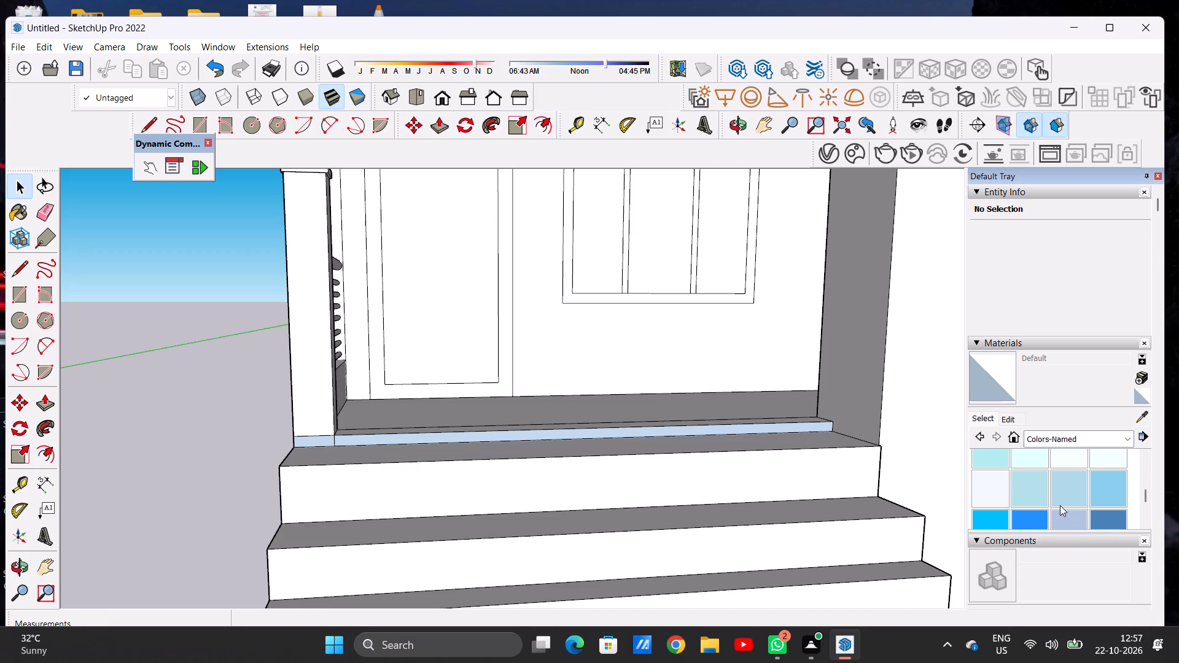
pyautogui.scroll(-4, 1043, 487)
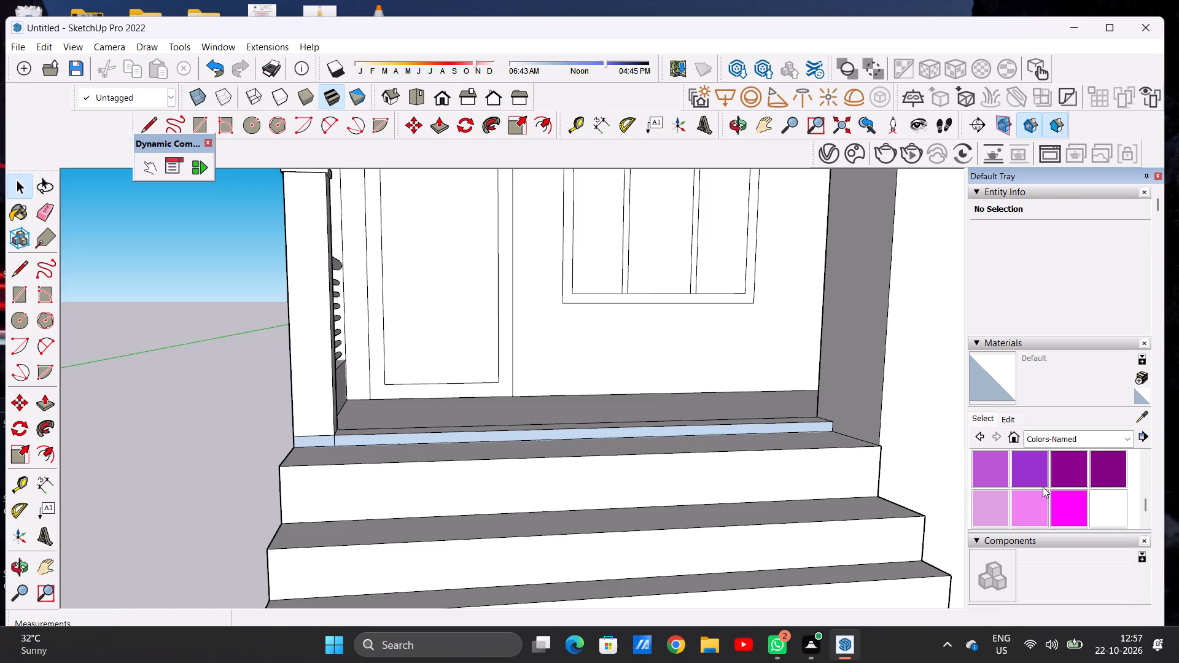
pyautogui.click(1102, 502)
pyautogui.scroll(5, 345, 443)
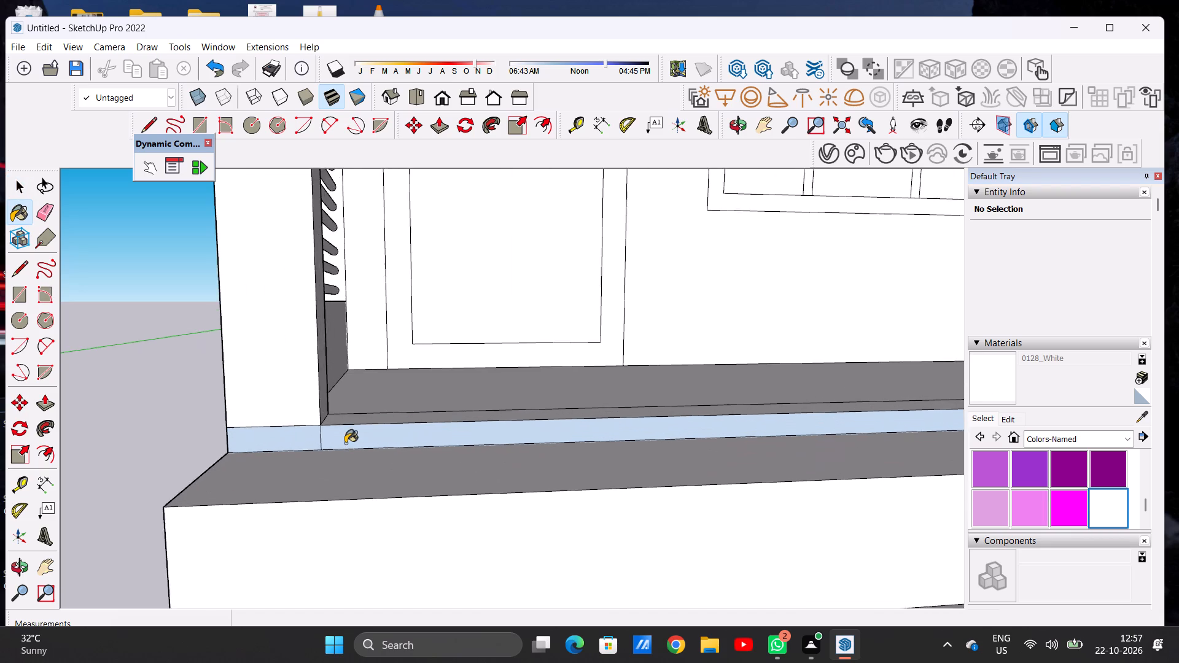
pyautogui.scroll(11, 345, 443)
pyautogui.click(341, 434)
pyautogui.click(263, 434)
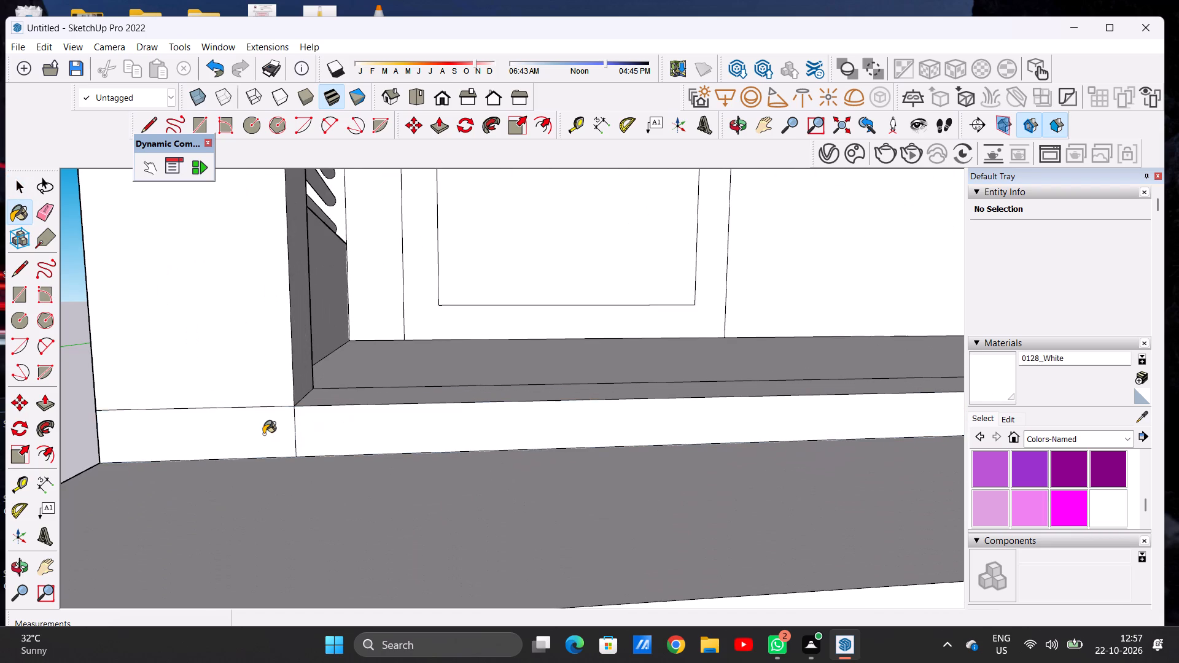
pyautogui.press('space')
# Move the floor face and its edges in the rear enclosure up 10' to close the top of the walls.
pyautogui.scroll(-13, 287, 423)
pyautogui.scroll(1, 380, 471)
pyautogui.scroll(-4, 380, 471)
pyautogui.scroll(-17, 380, 471)
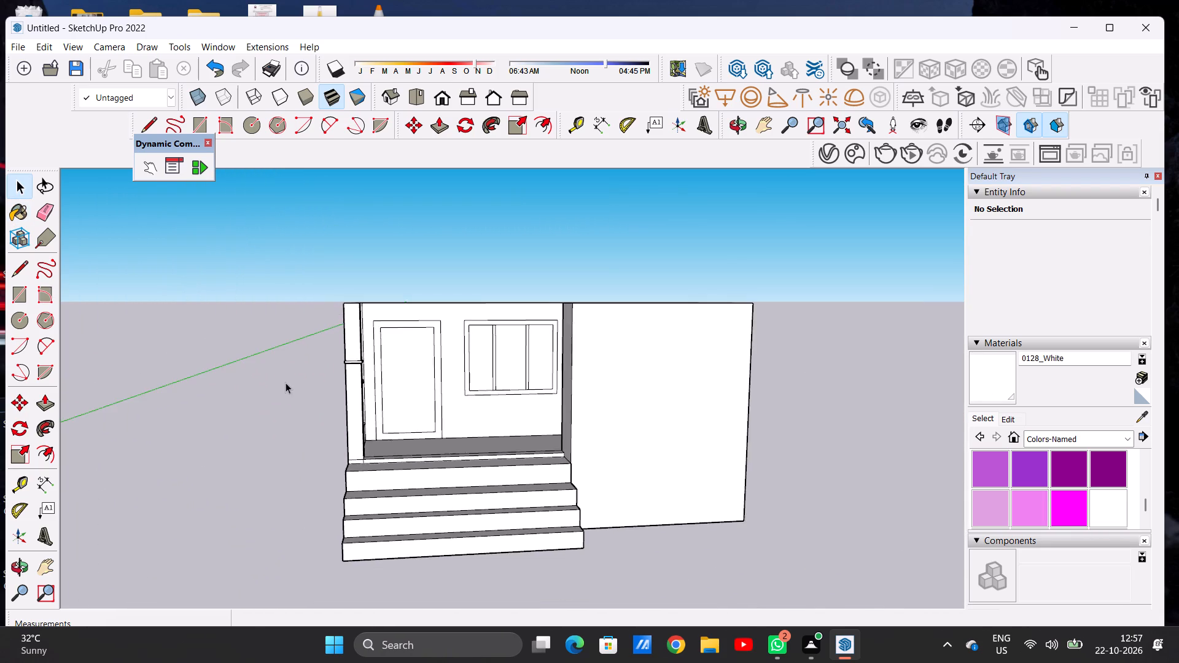
pyautogui.scroll(-3, 286, 382)
pyautogui.scroll(-4, 306, 452)
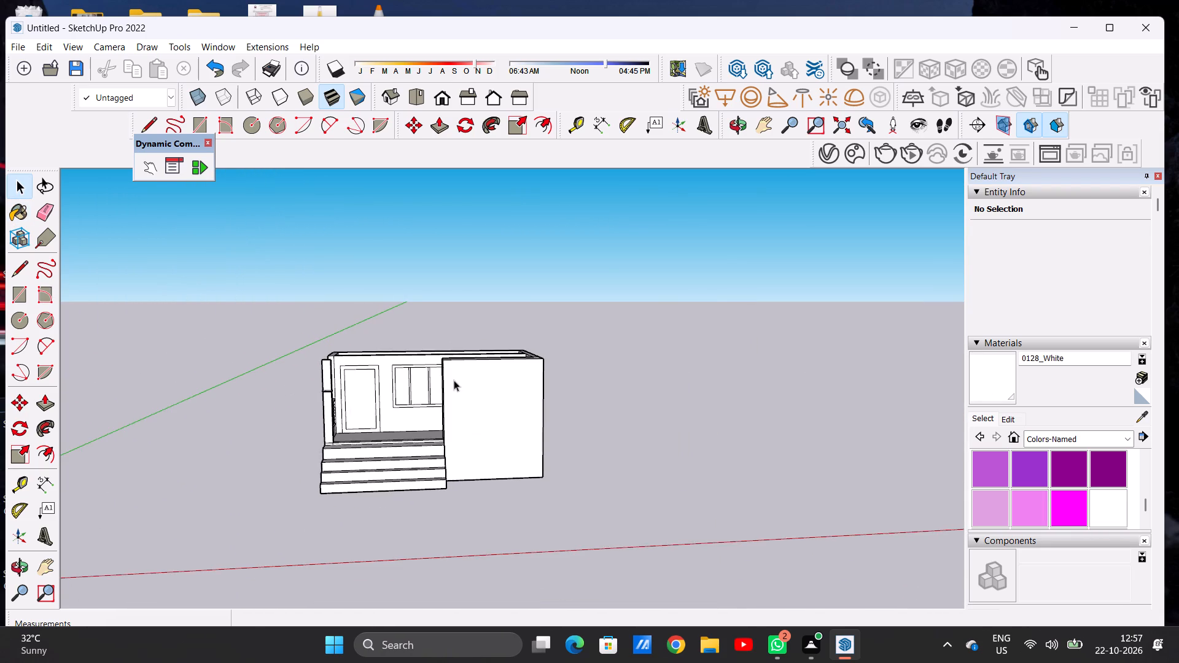
pyautogui.scroll(6, 457, 376)
pyautogui.moveTo(396, 356); pyautogui.dragTo(267, 454, button='middle')
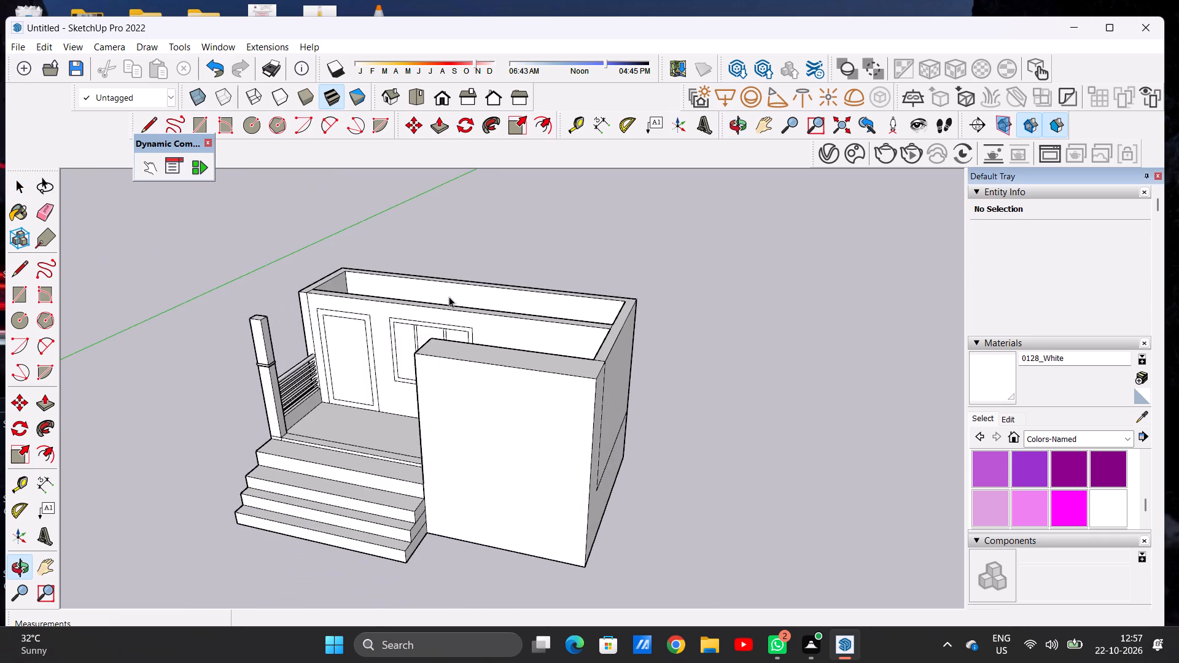
pyautogui.moveTo(449, 298); pyautogui.dragTo(40, 361, button='middle')
pyautogui.scroll(5, 591, 316)
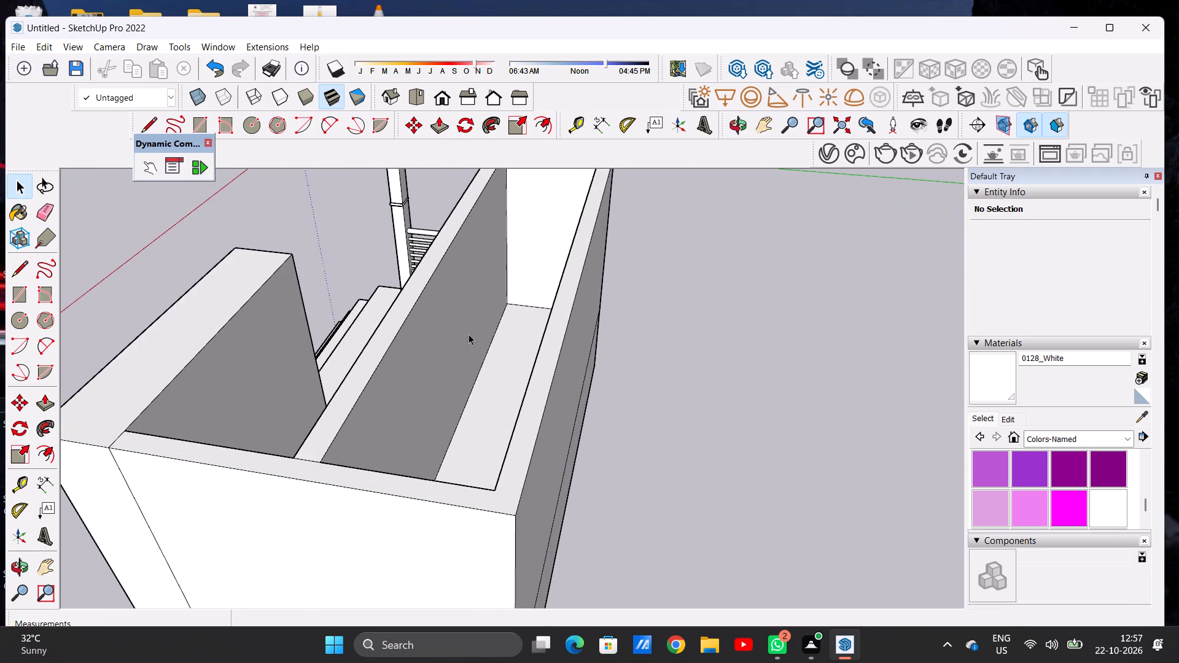
pyautogui.moveTo(468, 336); pyautogui.dragTo(511, 397, button='middle')
pyautogui.doubleClick(511, 397)
pyautogui.scroll(-14, 454, 438)
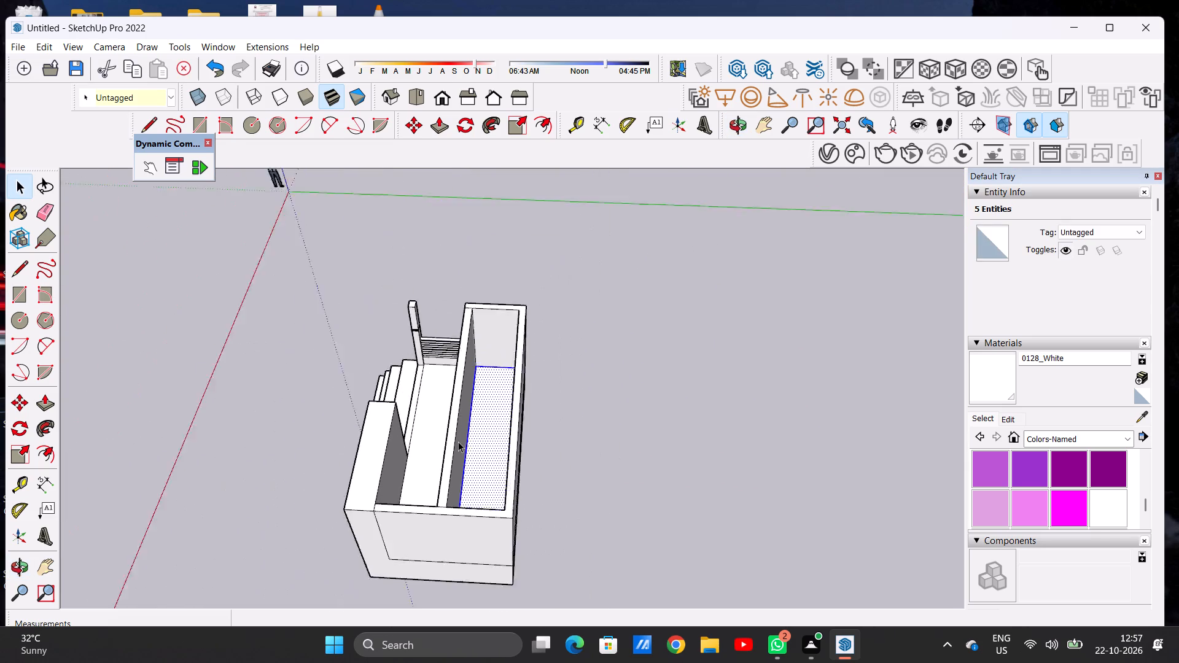
pyautogui.scroll(-2, 458, 441)
pyautogui.scroll(4, 482, 369)
pyautogui.scroll(-1, 482, 369)
pyautogui.scroll(2, 482, 369)
pyautogui.moveTo(453, 428); pyautogui.dragTo(528, 460, button='middle')
pyautogui.scroll(10, 519, 417)
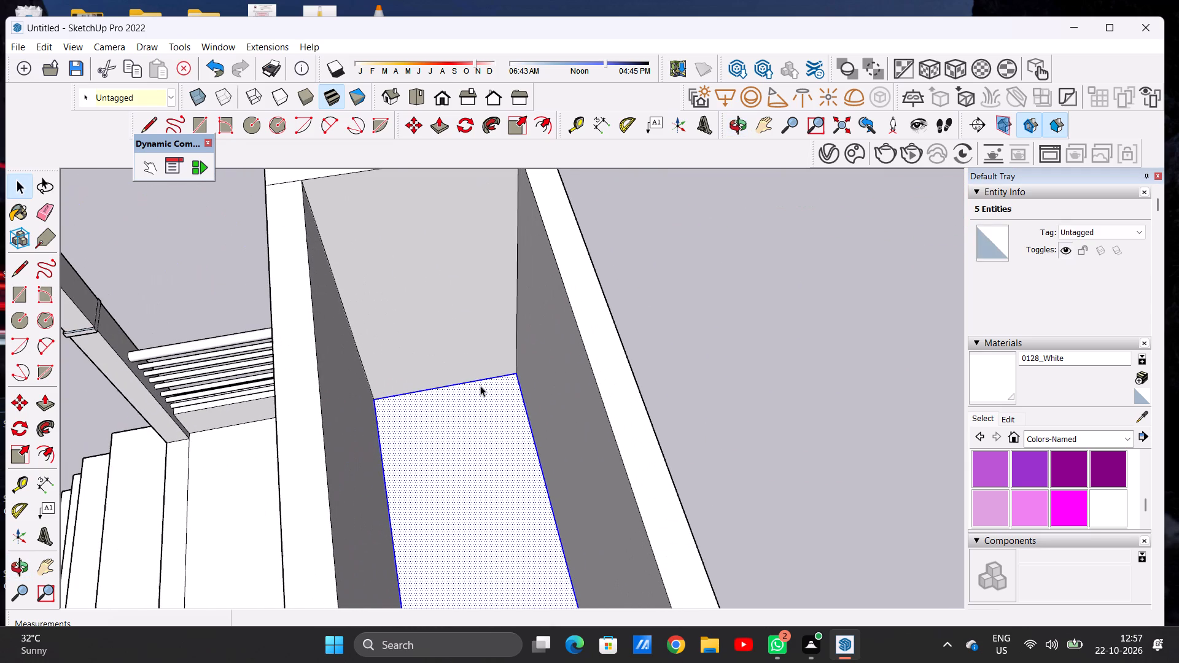
pyautogui.press('m')
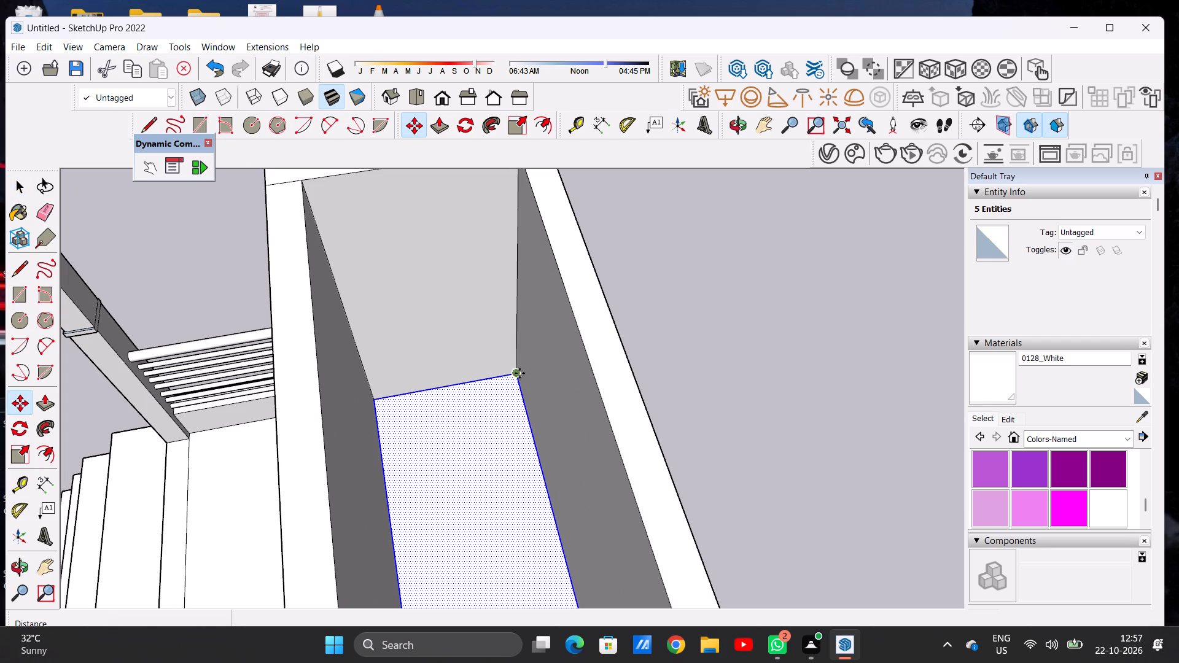
pyautogui.click(519, 373)
pyautogui.scroll(-3, 518, 318)
pyautogui.scroll(1, 518, 318)
pyautogui.scroll(-5, 518, 318)
pyautogui.scroll(6, 516, 247)
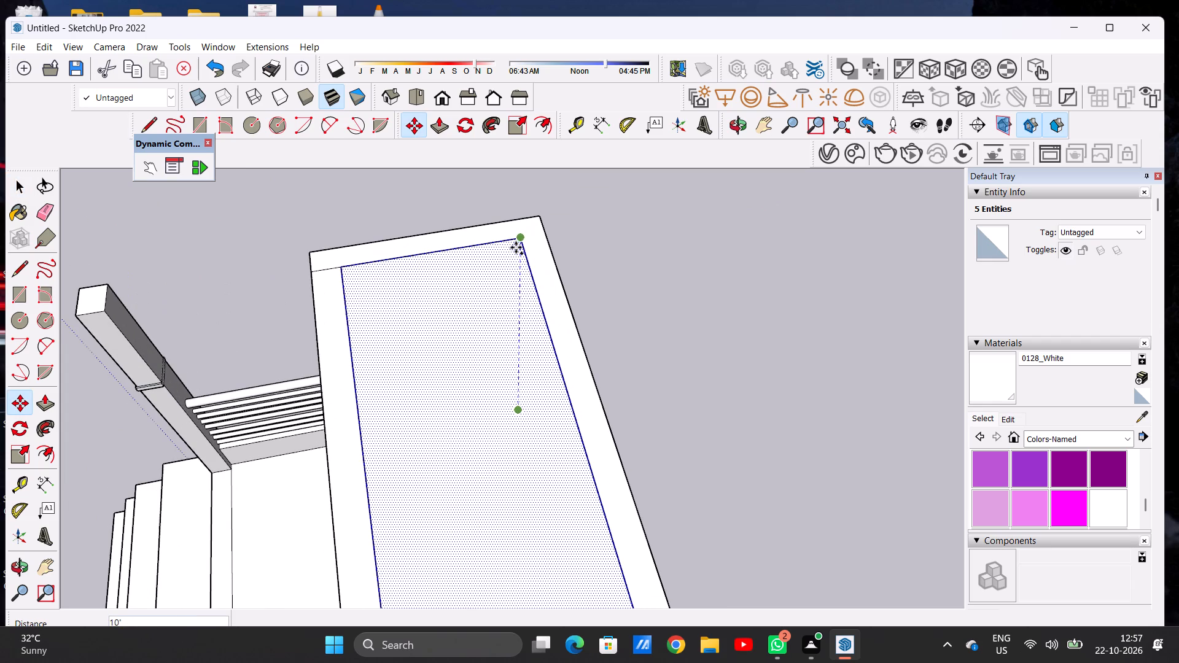
pyautogui.click(516, 243)
pyautogui.press('space')
pyautogui.click(636, 339)
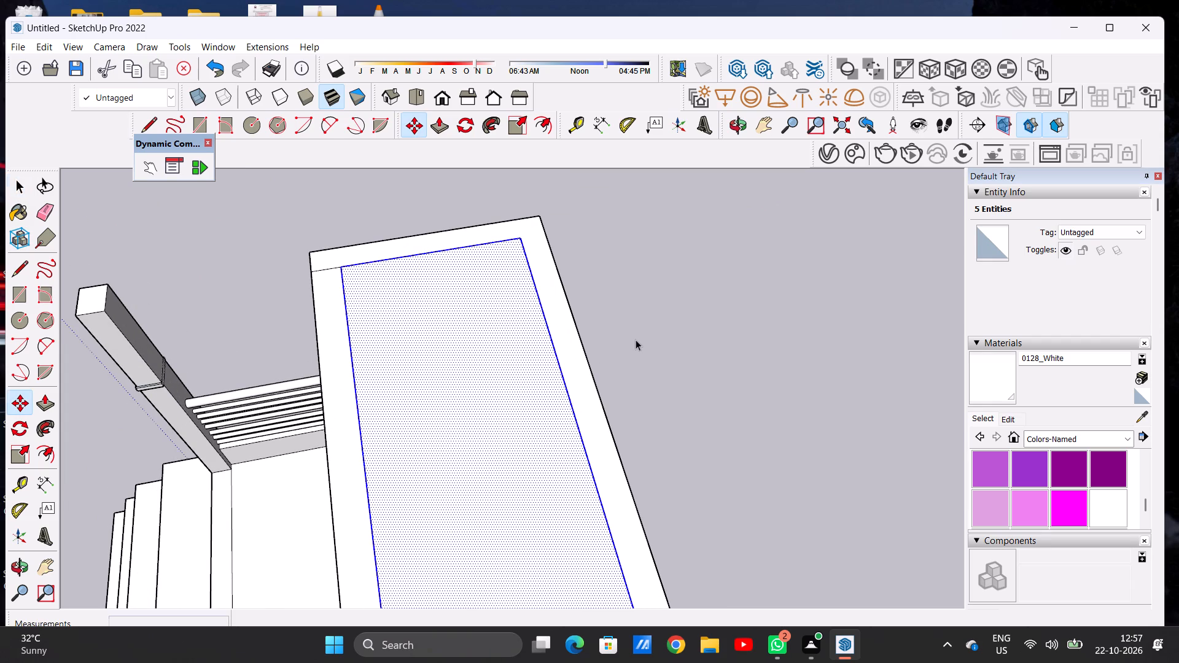
# Push/Pull the inner roof face between the wall tops up about 1' to form a raised roof slab.
pyautogui.scroll(-9, 417, 379)
pyautogui.scroll(1, 521, 306)
pyautogui.scroll(-11, 521, 306)
pyautogui.scroll(13, 467, 390)
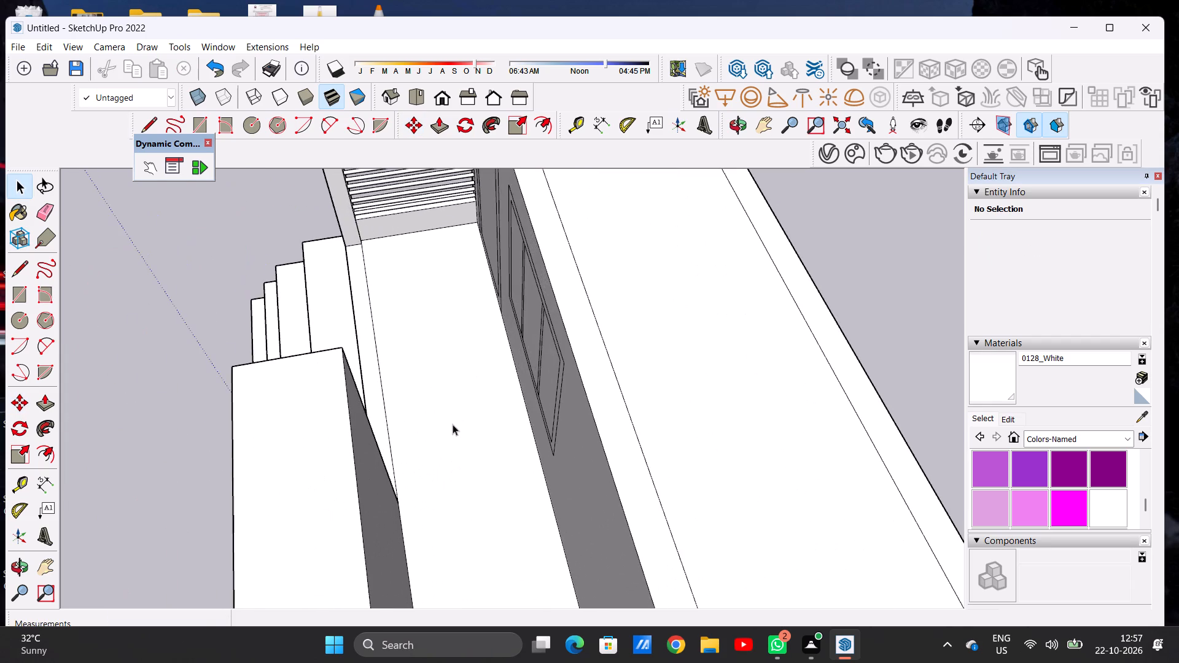
pyautogui.scroll(-14, 451, 424)
pyautogui.moveTo(459, 460); pyautogui.dragTo(488, 344, button='middle')
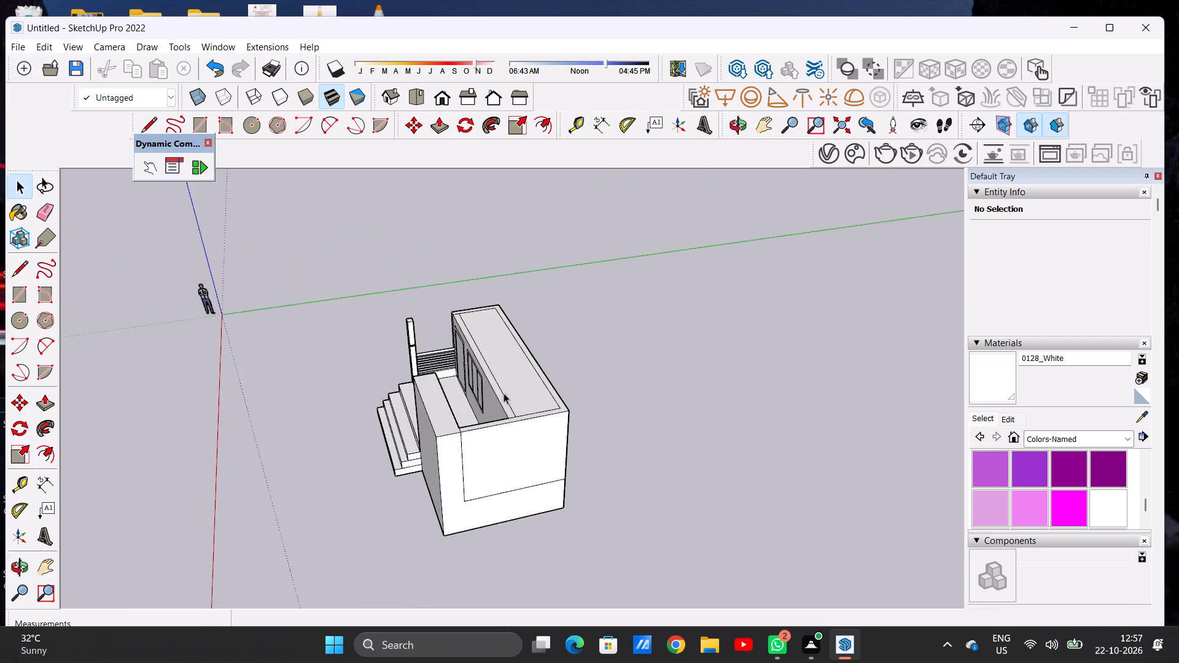
pyautogui.scroll(8, 507, 410)
pyautogui.scroll(-6, 507, 411)
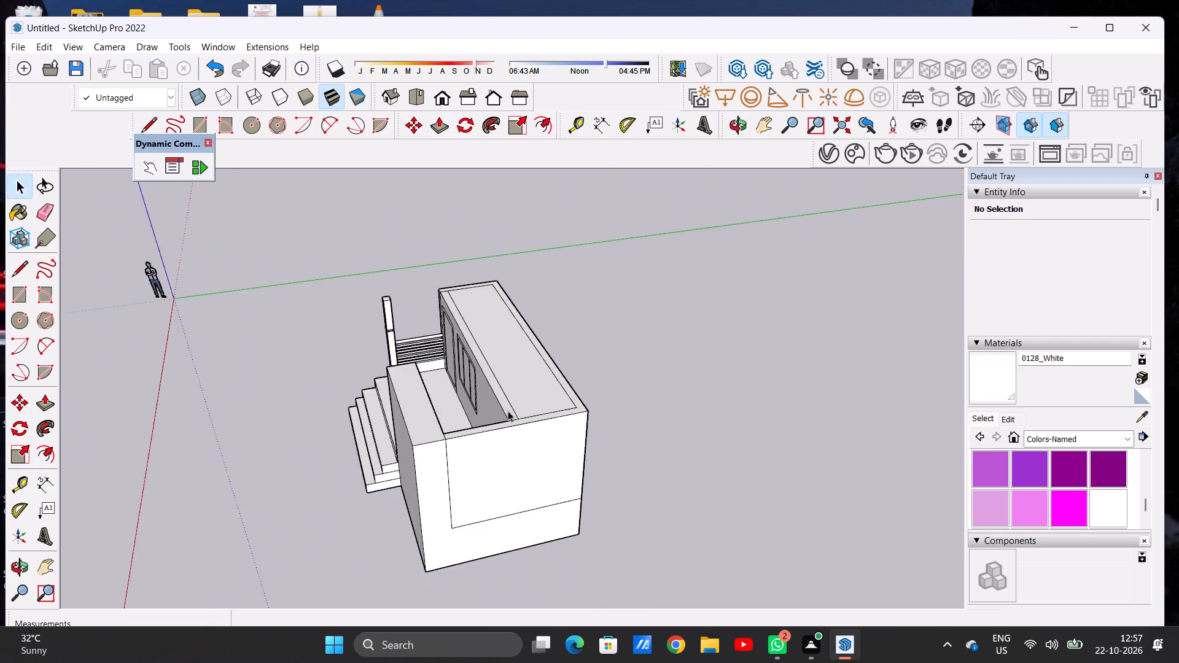
pyautogui.scroll(7, 512, 413)
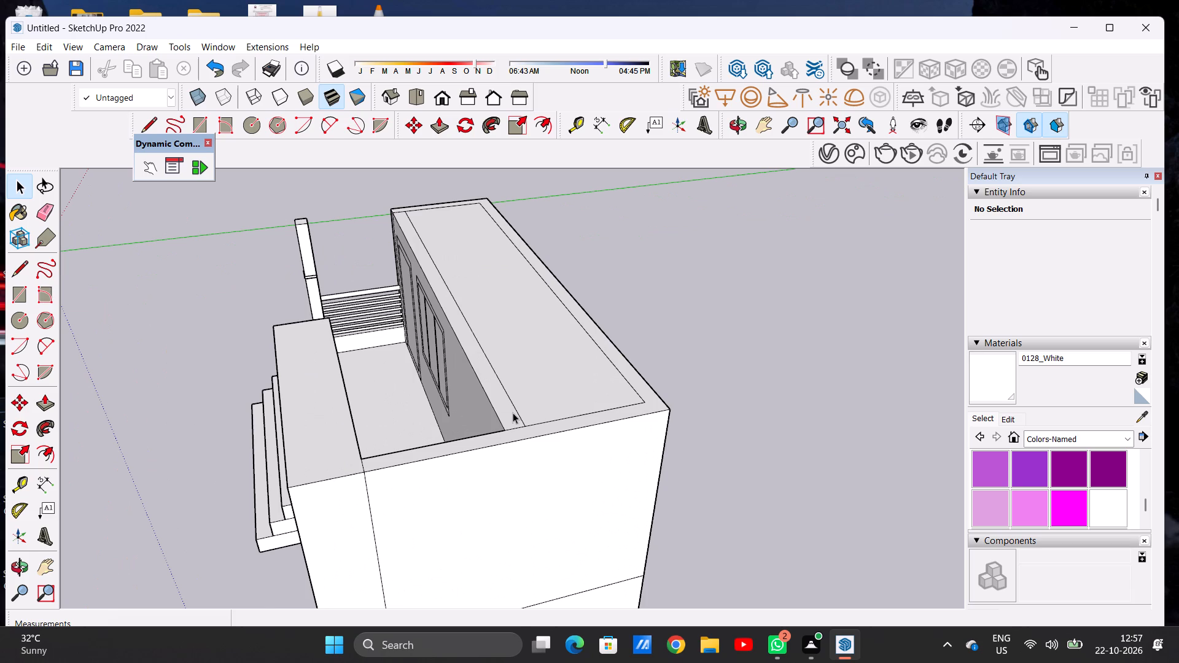
pyautogui.press('p')
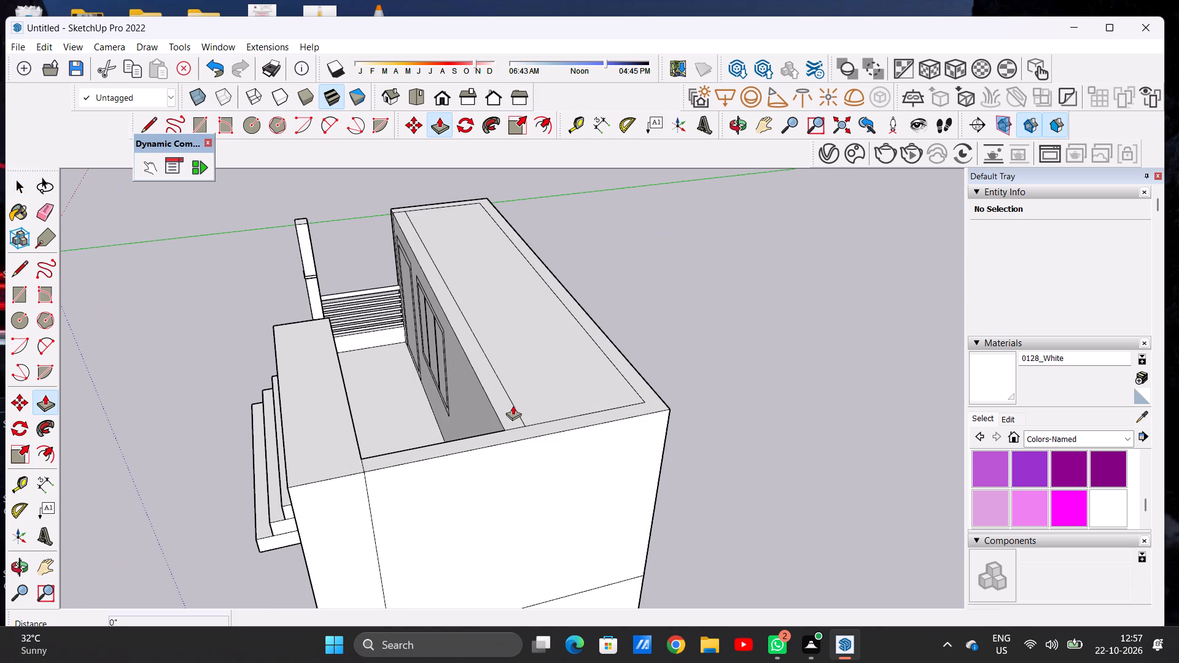
pyautogui.click(531, 389)
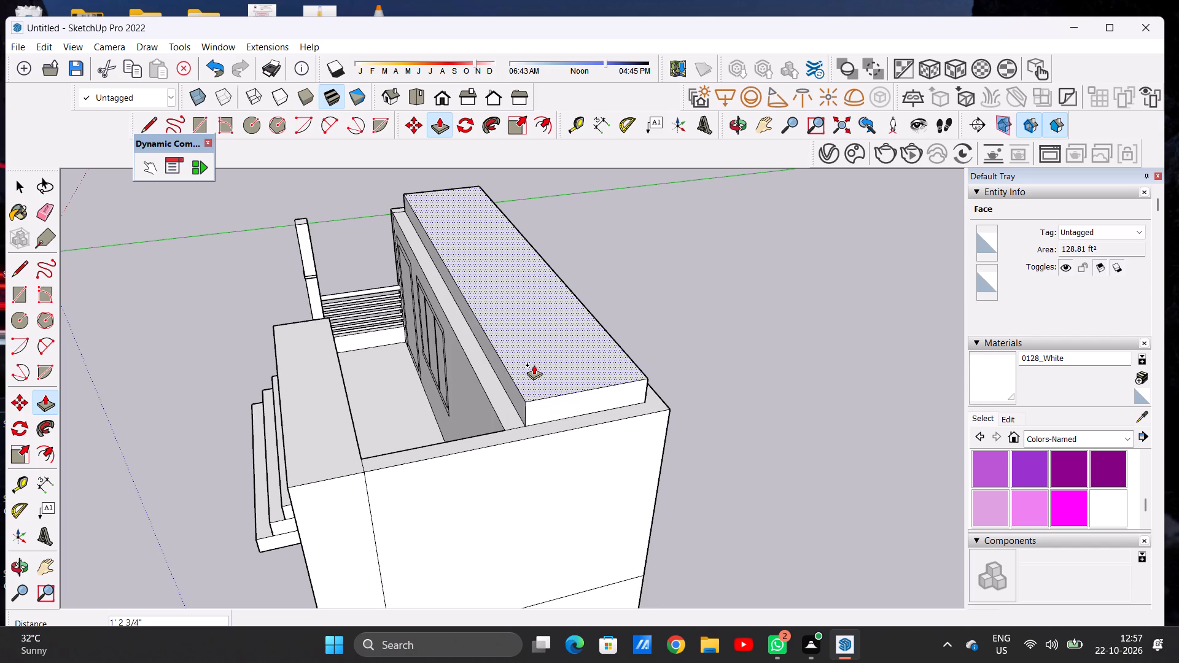
pyautogui.click(532, 369)
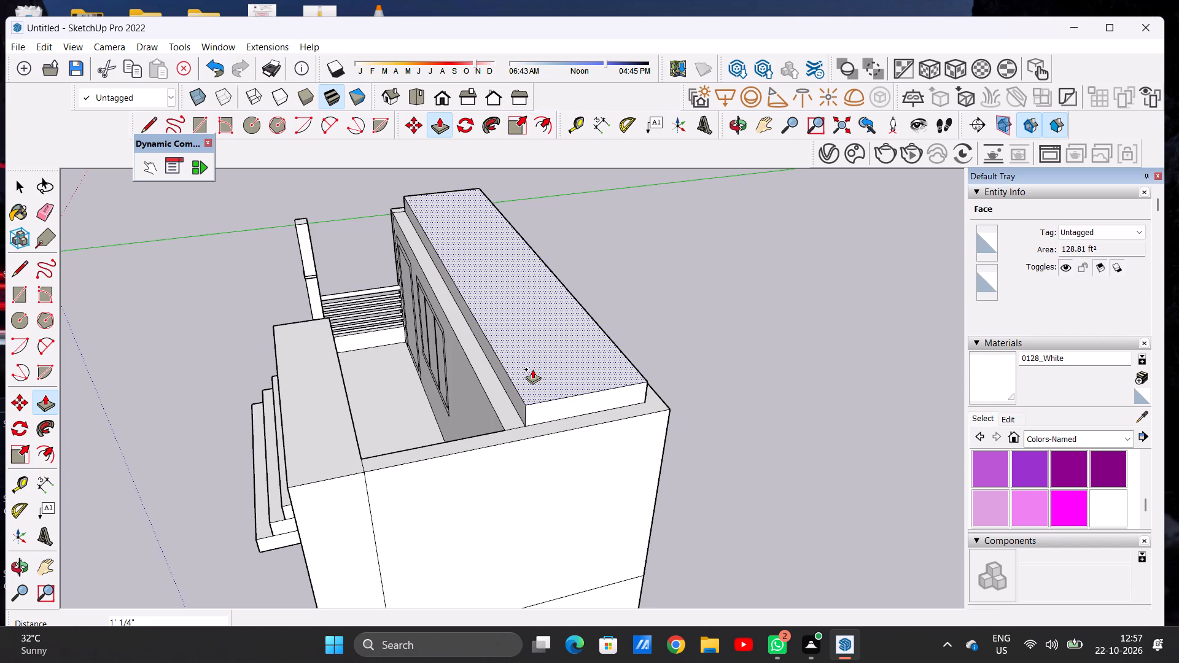
pyautogui.press('space')
# Extend the roof slab's porch-side face about 6' 4 1/2" over the porch to the projecting wall's inner corner.
pyautogui.moveTo(518, 409); pyautogui.dragTo(551, 365, button='middle')
pyautogui.scroll(2, 556, 330)
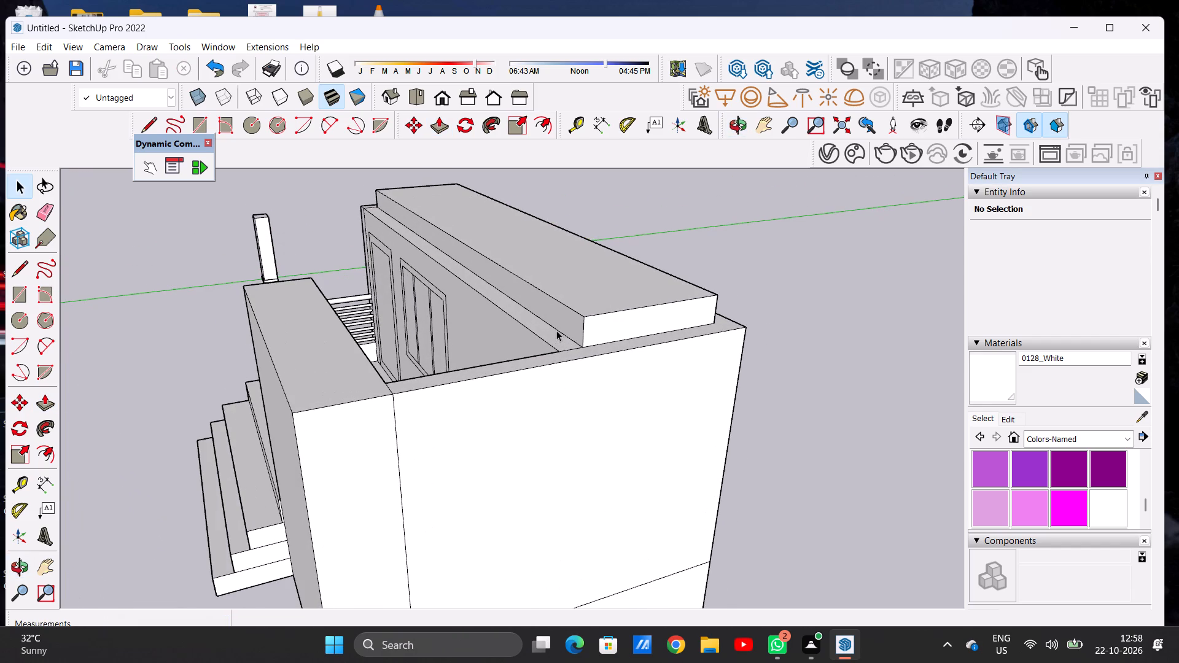
pyautogui.scroll(2, 556, 330)
pyautogui.press('p')
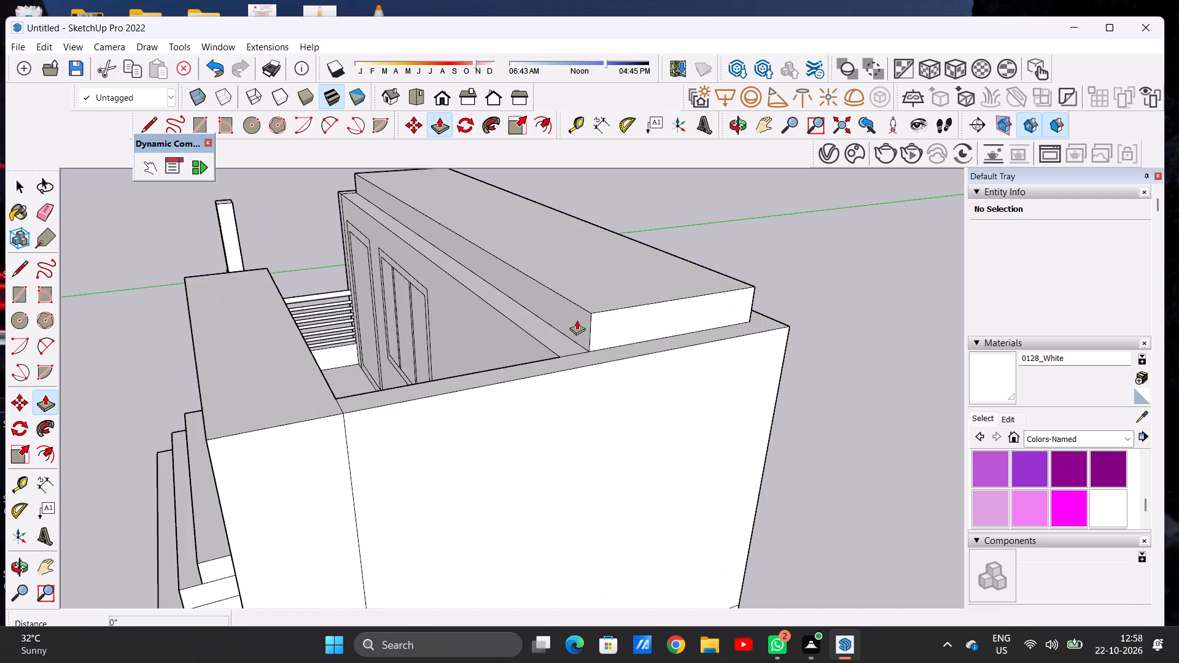
pyautogui.click(577, 320)
pyautogui.scroll(-12, 435, 337)
pyautogui.scroll(5, 392, 345)
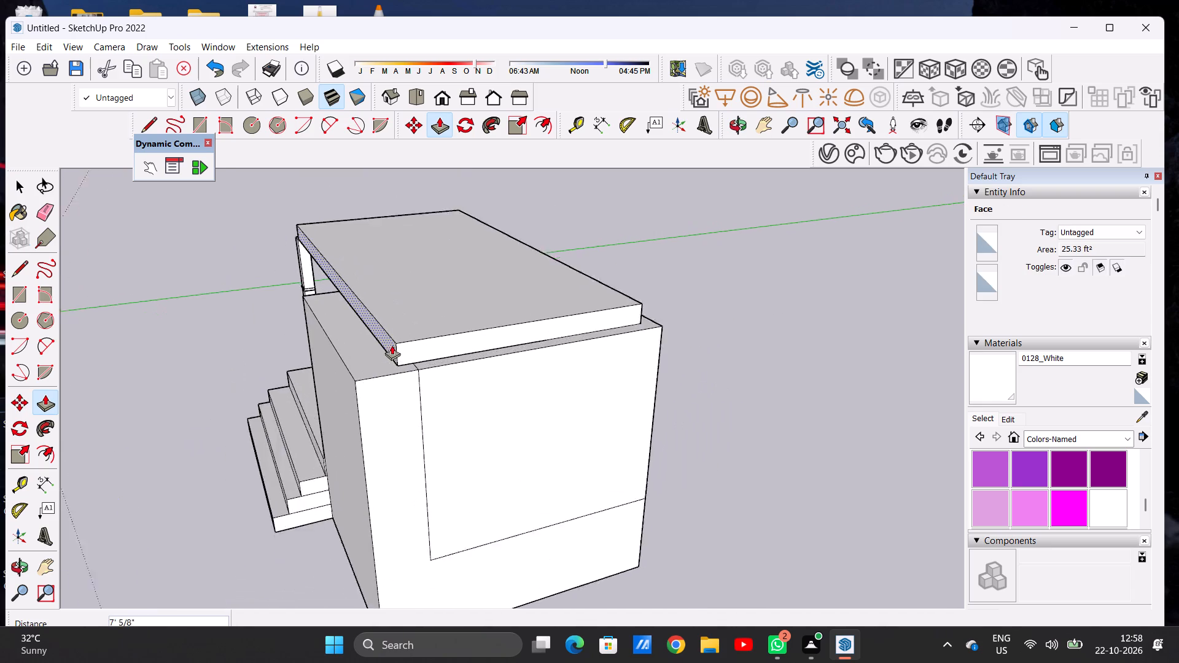
pyautogui.scroll(9, 392, 345)
pyautogui.scroll(14, 429, 344)
pyautogui.scroll(-9, 431, 335)
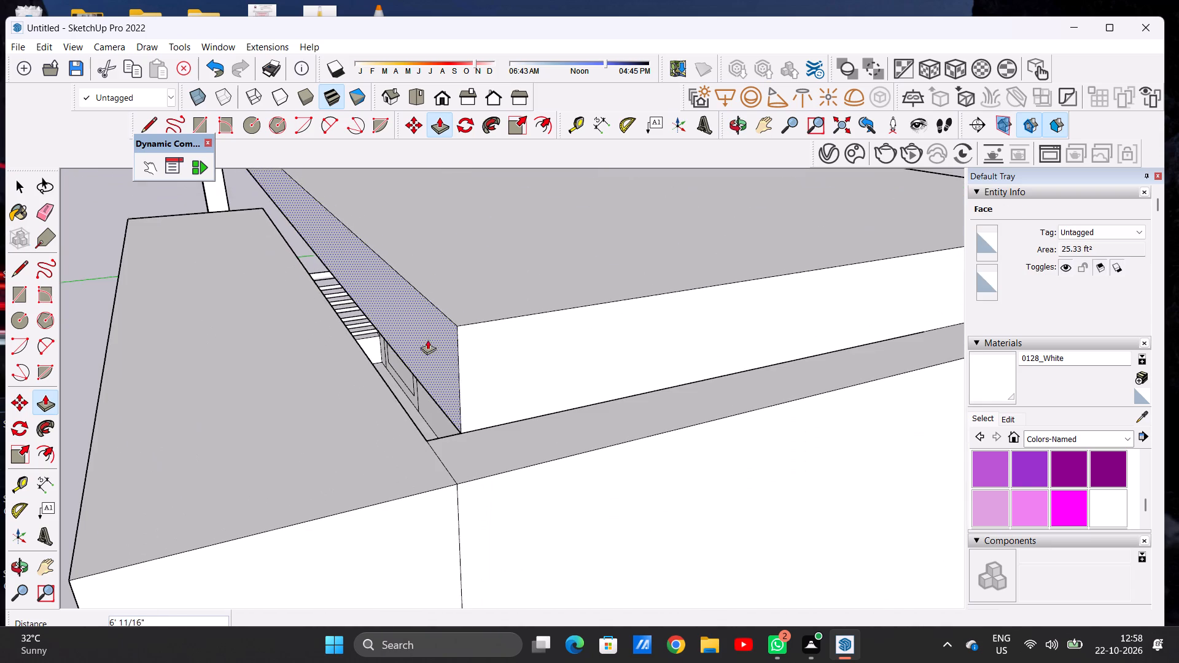
pyautogui.click(458, 485)
pyautogui.scroll(-13, 438, 387)
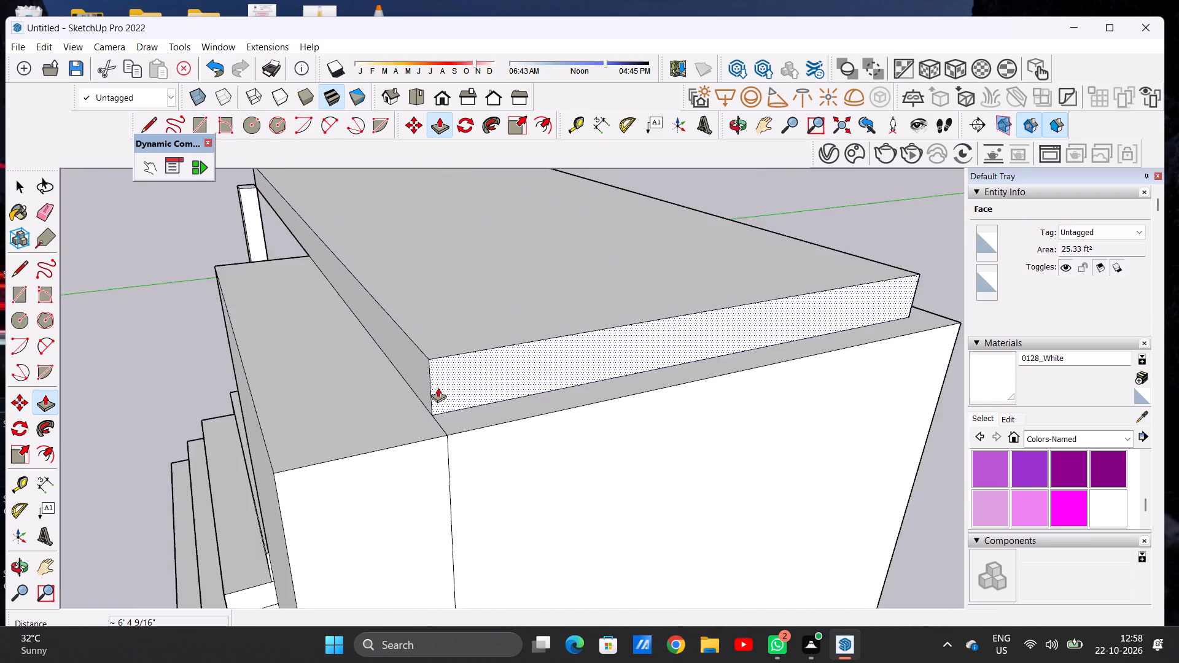
# Draw a vertical line across the roof slab's front face, from the projecting wall's inner corner to the slab's top edge.
pyautogui.scroll(-6, 438, 387)
pyautogui.moveTo(359, 357); pyautogui.dragTo(640, 343, button='middle')
pyautogui.scroll(-3, 549, 358)
pyautogui.moveTo(380, 382); pyautogui.dragTo(655, 405, button='middle')
pyautogui.scroll(7, 494, 356)
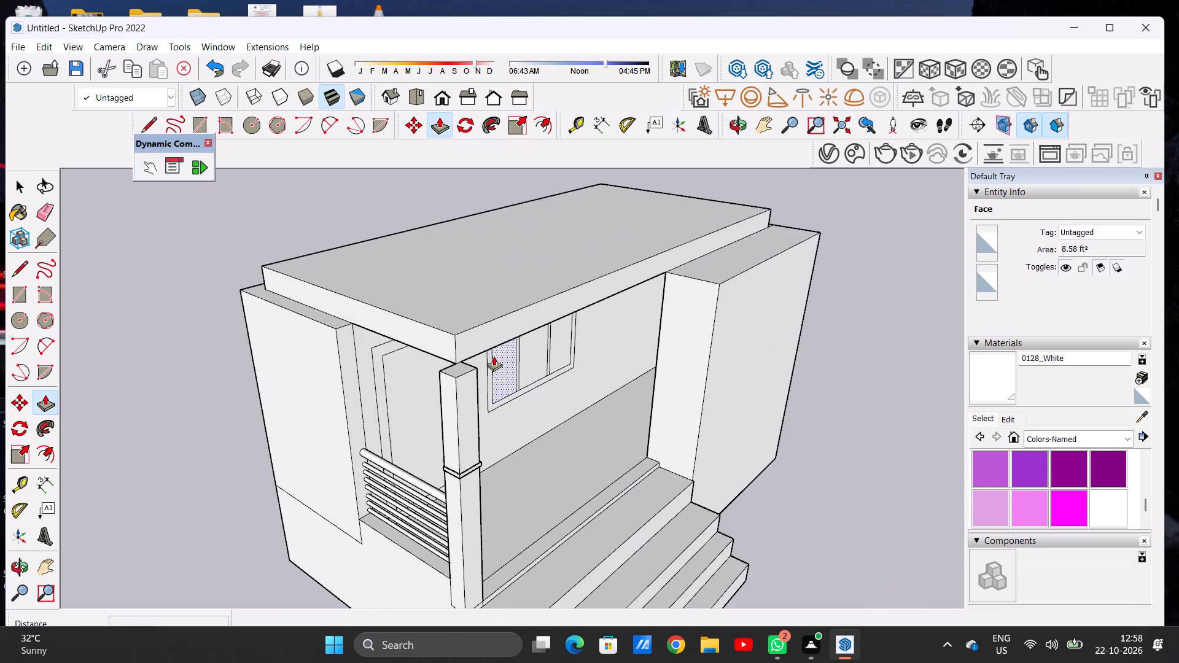
pyautogui.scroll(-9, 494, 356)
pyautogui.moveTo(569, 362); pyautogui.dragTo(559, 362, button='middle')
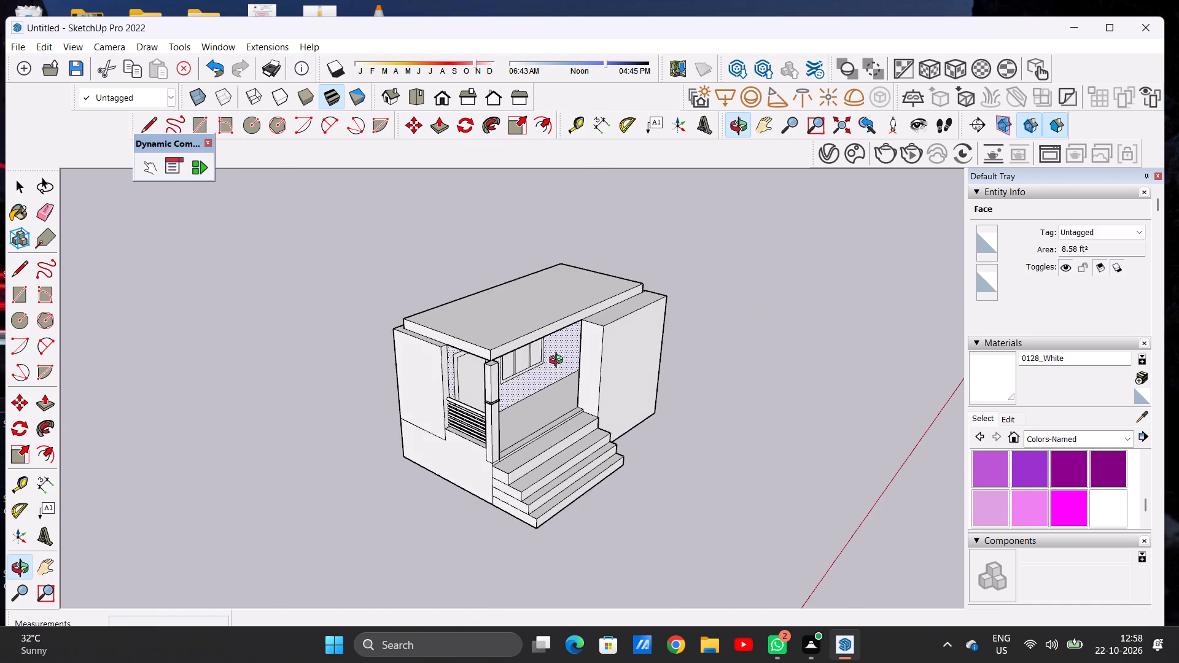
pyautogui.moveTo(559, 362); pyautogui.dragTo(301, 363, button='middle')
pyautogui.press('space')
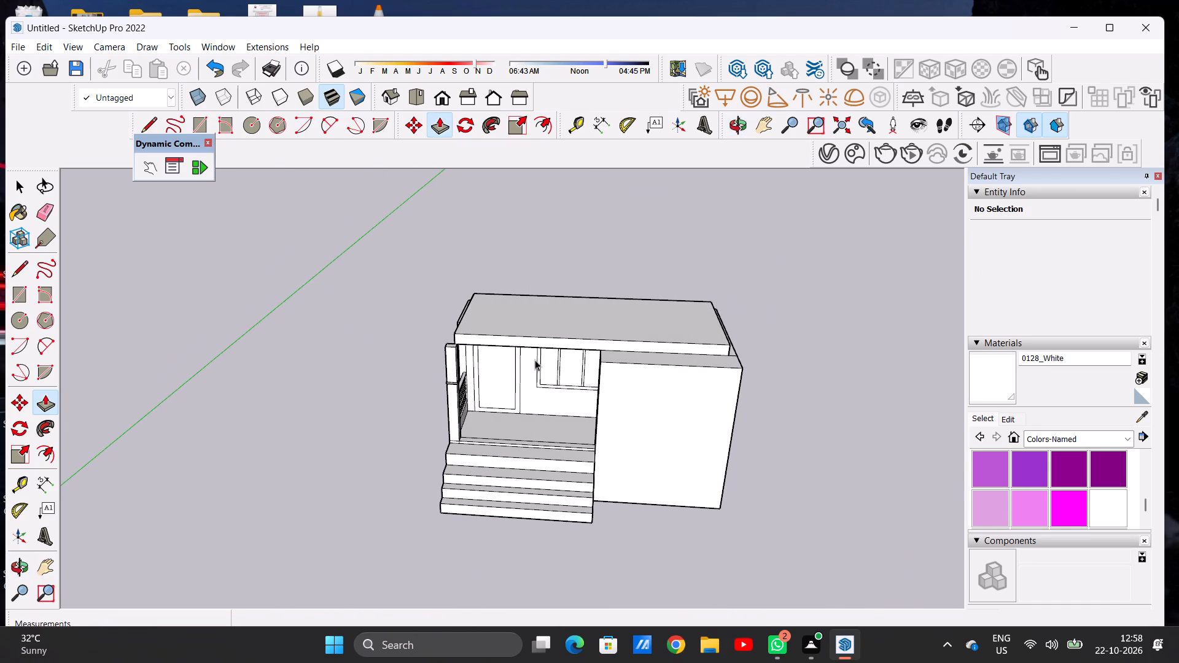
pyautogui.scroll(13, 612, 358)
pyautogui.moveTo(599, 338); pyautogui.dragTo(606, 331, button='middle')
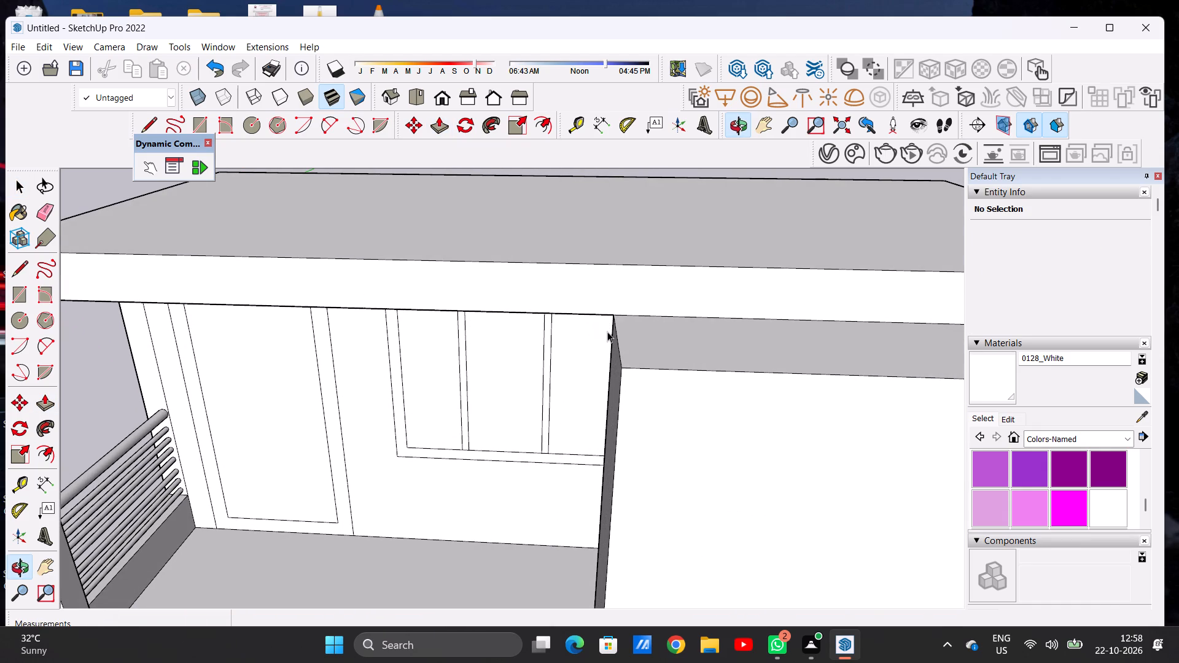
pyautogui.press('l')
pyautogui.click(613, 320)
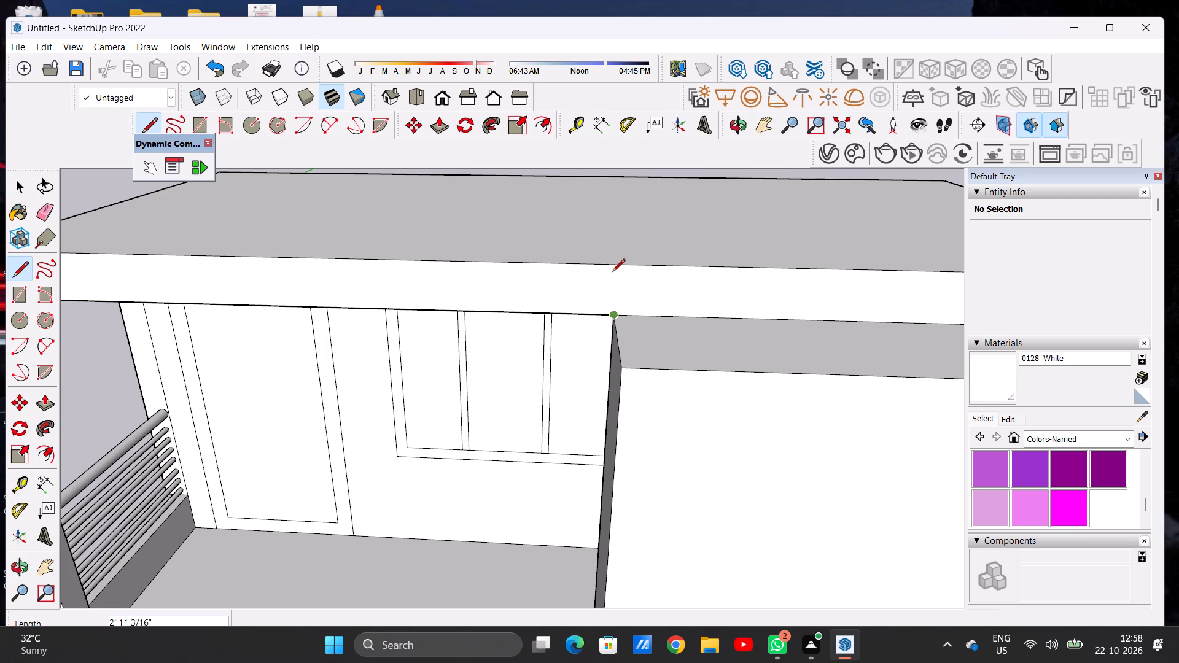
pyautogui.click(613, 263)
pyautogui.press('space')
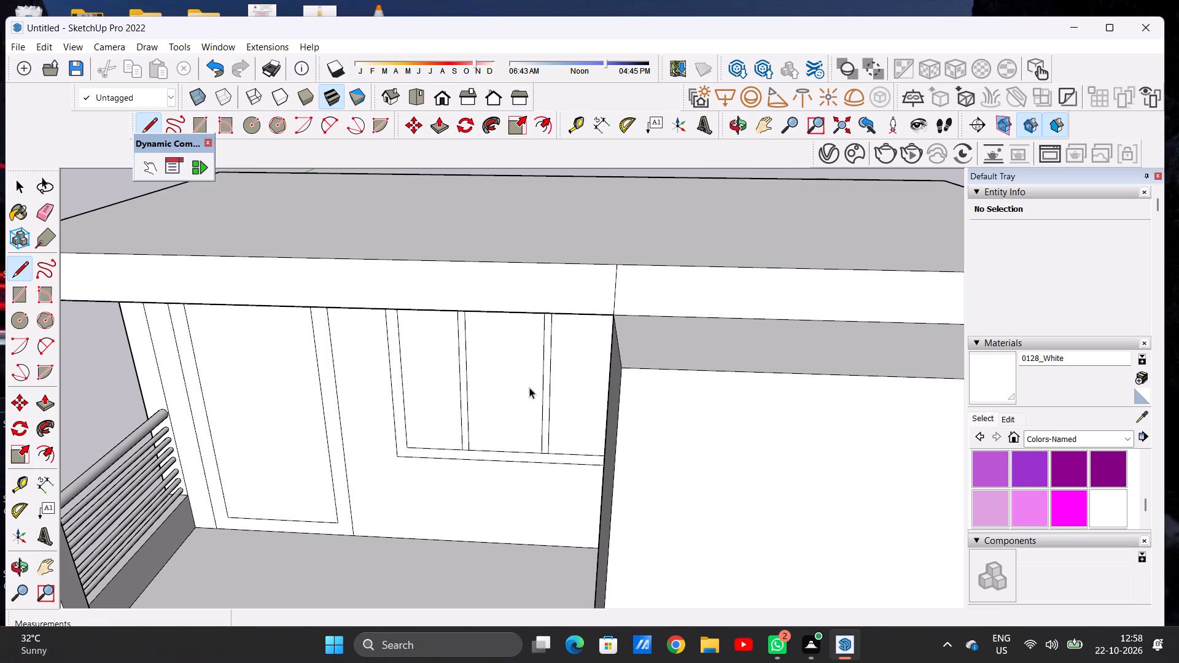
pyautogui.scroll(-10, 526, 393)
pyautogui.moveTo(302, 392); pyautogui.dragTo(532, 383, button='middle')
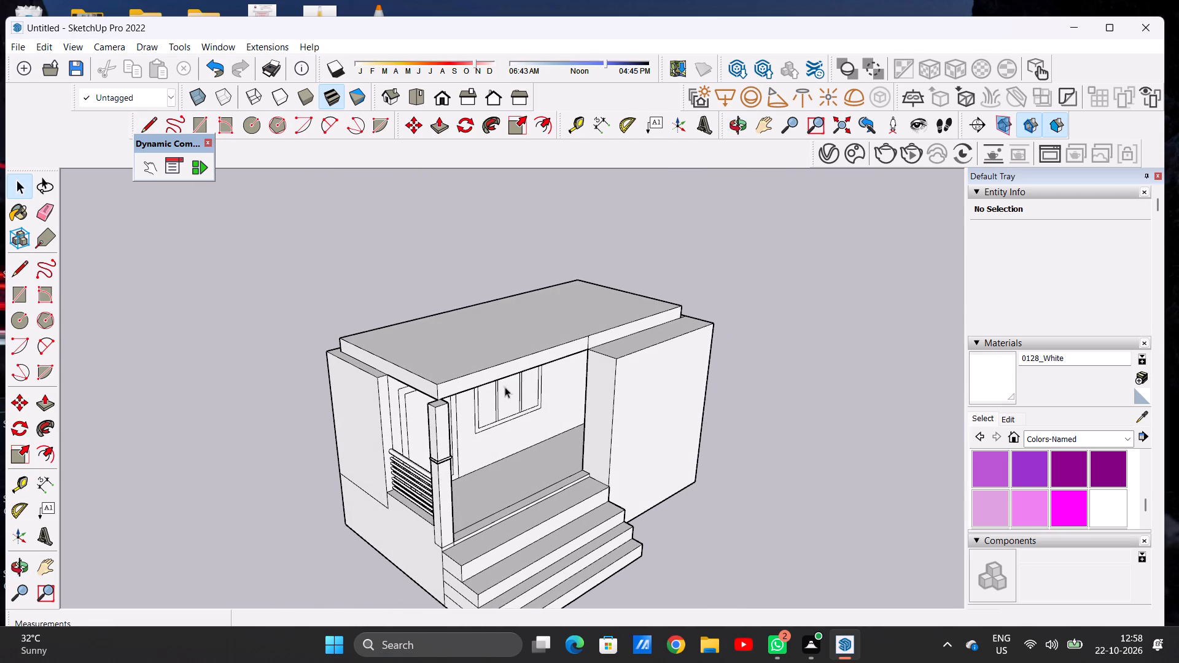
# Push/Pull the porch portion of the roof slab's front face outward about 1' 4 13/16" to form a front overhang.
pyautogui.scroll(10, 447, 398)
pyautogui.press('p')
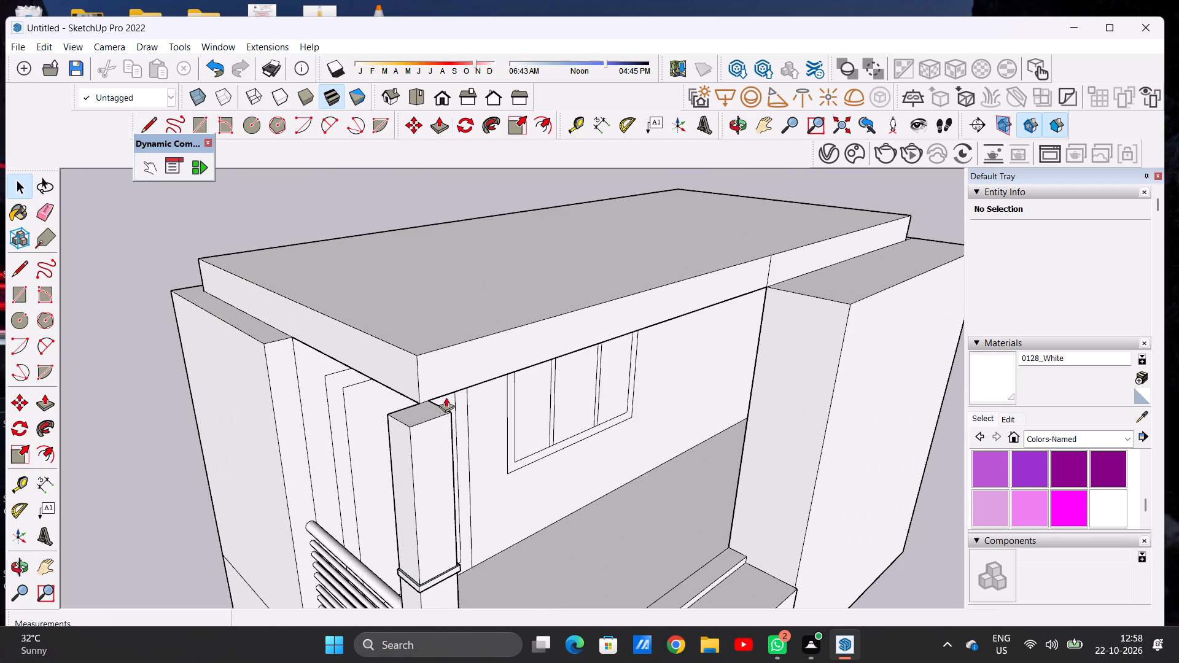
pyautogui.click(423, 381)
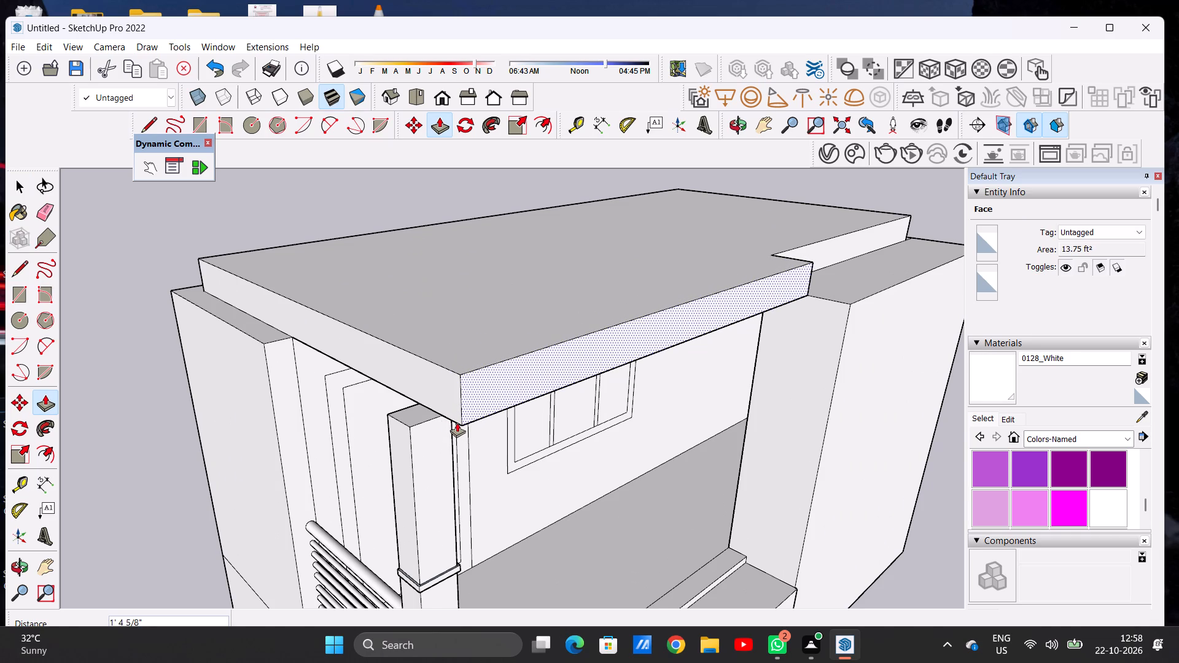
pyautogui.click(457, 422)
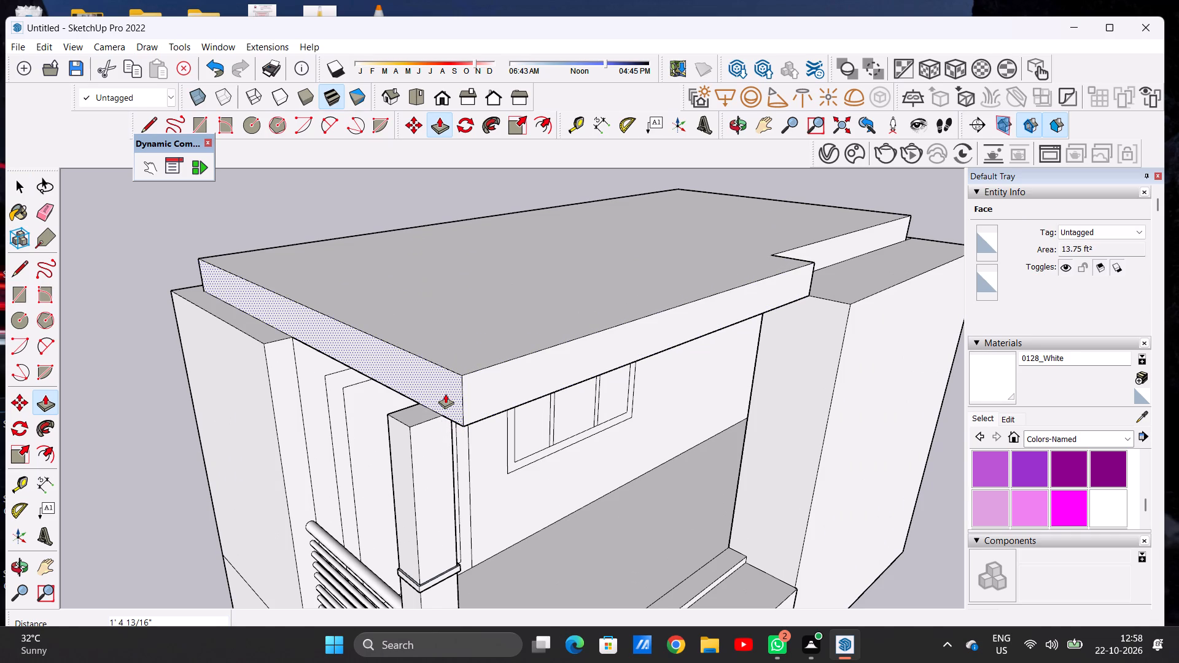
# Extend the roof slab's railing-side face 9" to the wall's outer face and about 7 11/16" further as an overhang.
pyautogui.click(445, 394)
pyautogui.click(411, 429)
pyautogui.click(413, 406)
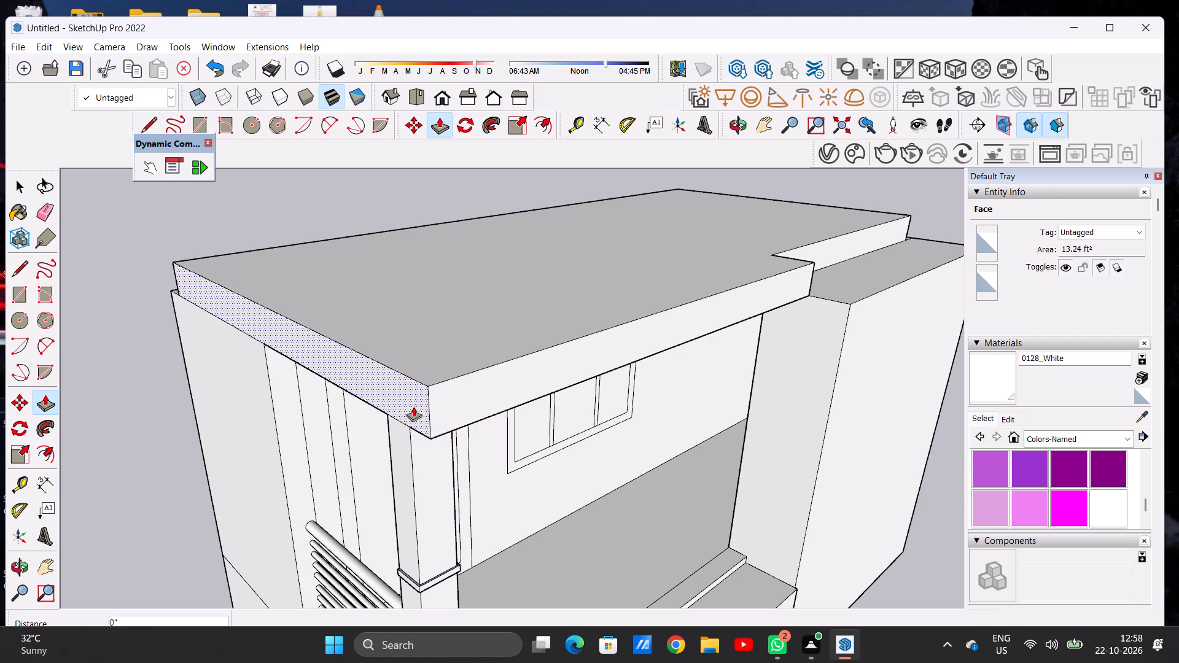
pyautogui.click(386, 425)
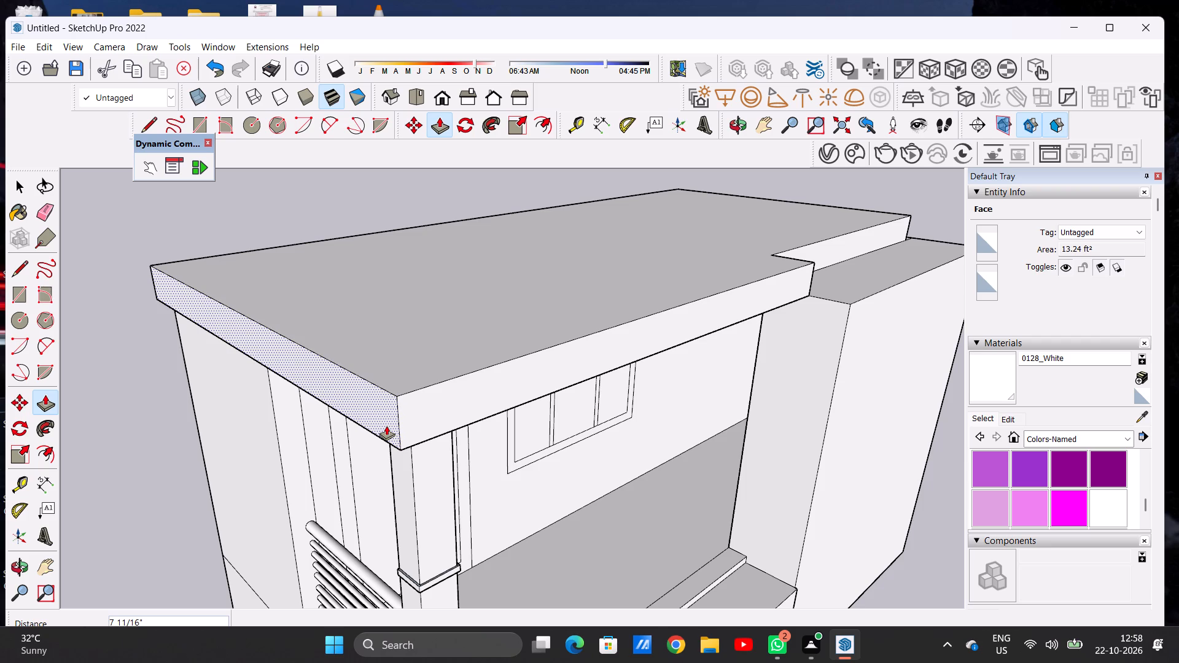
pyautogui.press('space')
# Examine the roof slab's overhang and its junction with the walls from the front and the railing side.
pyautogui.scroll(-3, 387, 419)
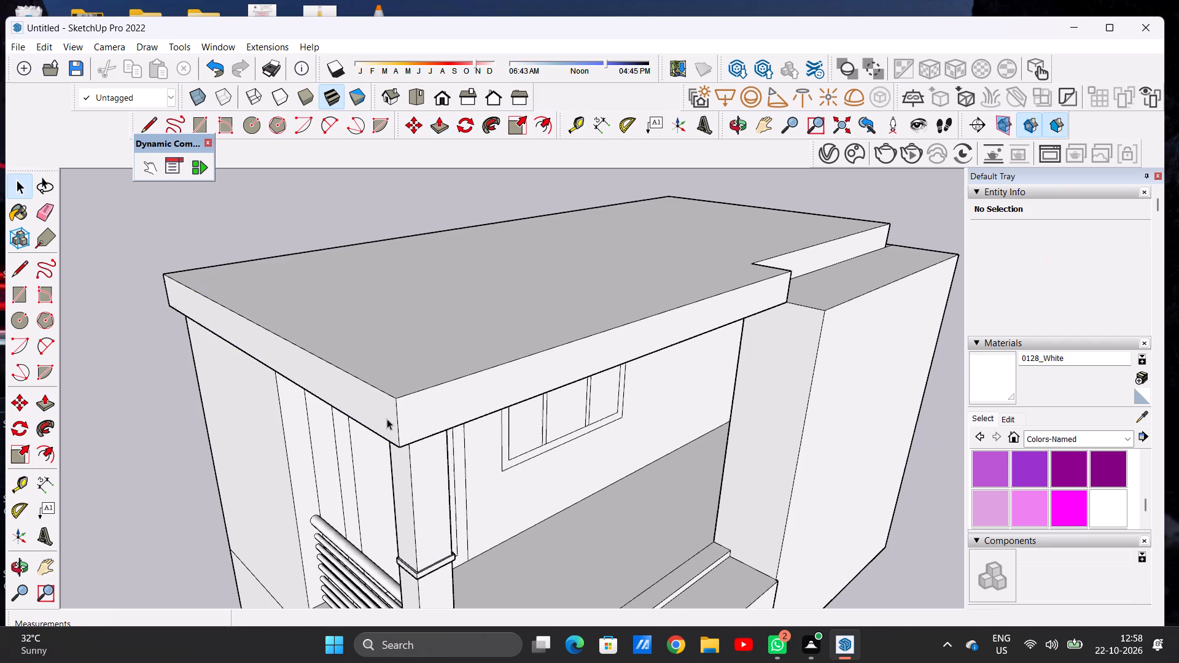
pyautogui.scroll(-10, 387, 419)
pyautogui.moveTo(428, 438); pyautogui.dragTo(125, 370, button='middle')
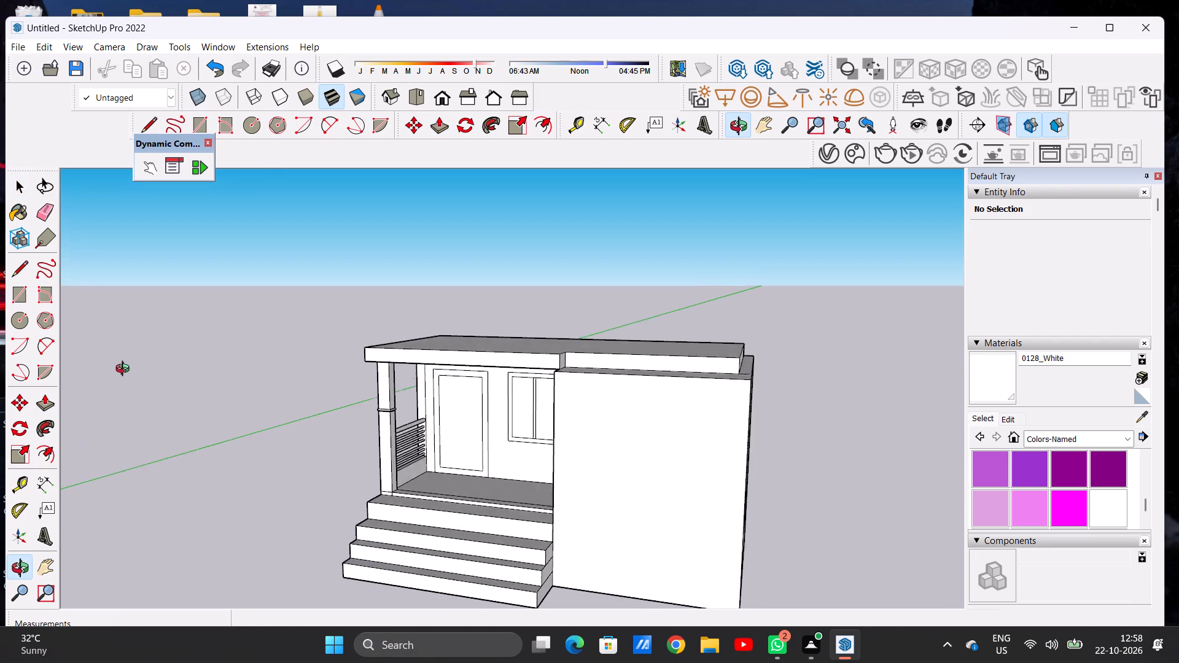
pyautogui.moveTo(125, 370); pyautogui.dragTo(458, 382, button='middle')
pyautogui.scroll(-6, 458, 382)
pyautogui.scroll(6, 370, 440)
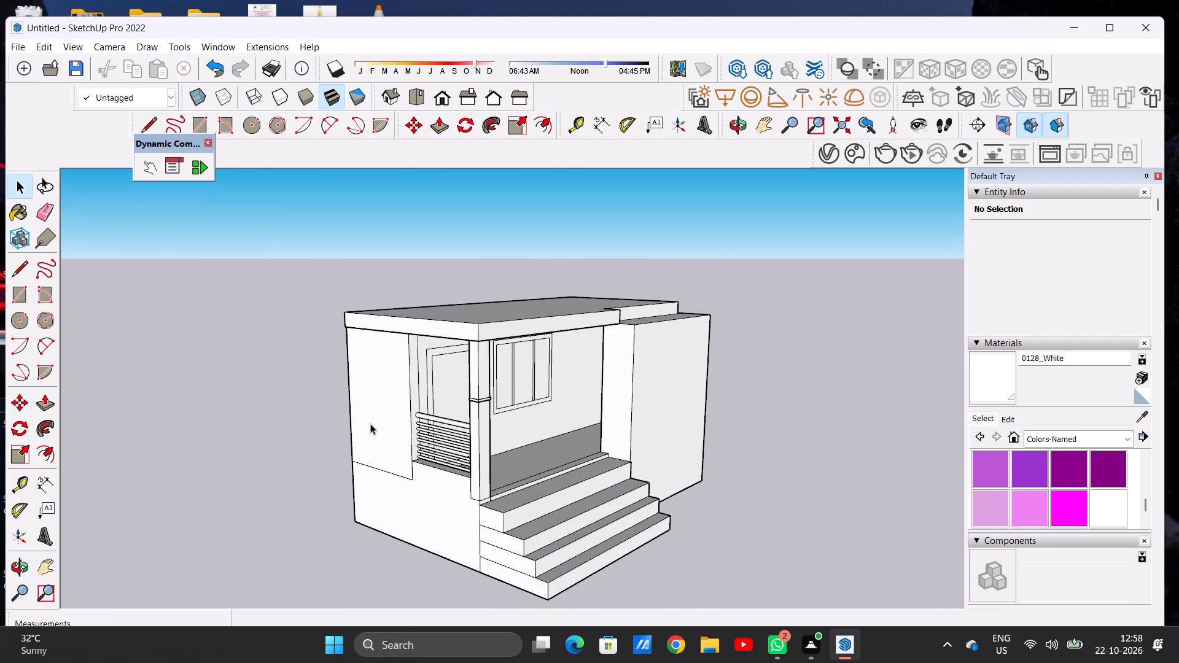
pyautogui.moveTo(368, 413); pyautogui.dragTo(579, 407, button='middle')
pyautogui.scroll(2, 384, 402)
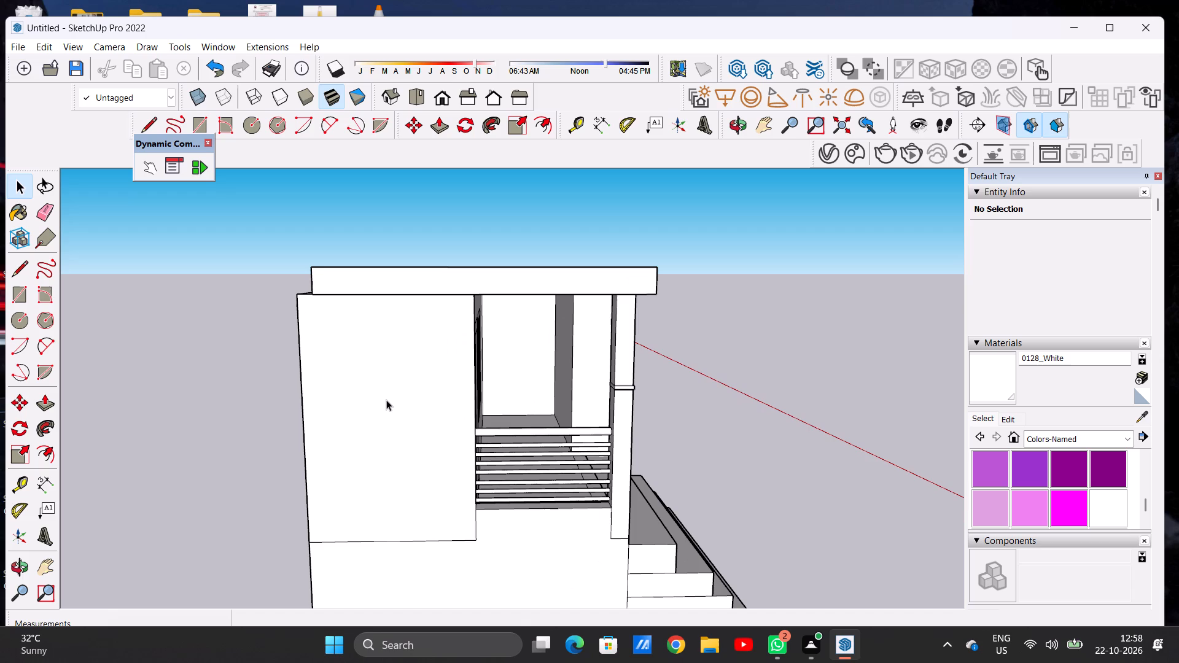
pyautogui.scroll(3, 386, 400)
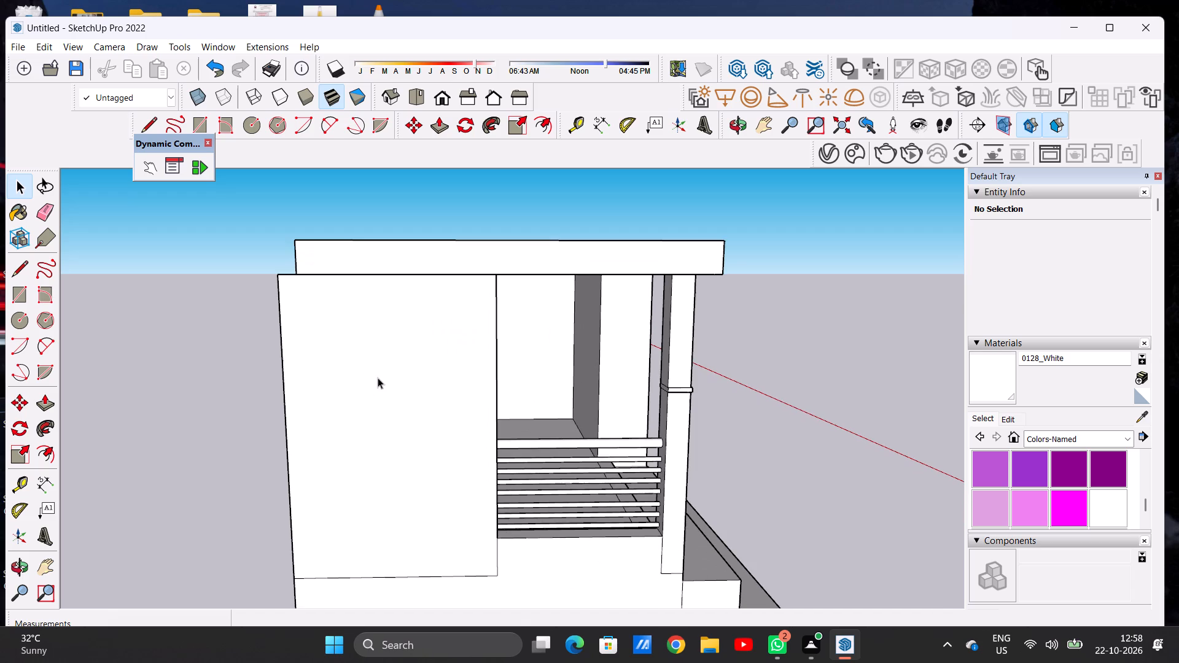
pyautogui.scroll(-5, 378, 378)
pyautogui.moveTo(376, 345); pyautogui.dragTo(396, 428, button='middle')
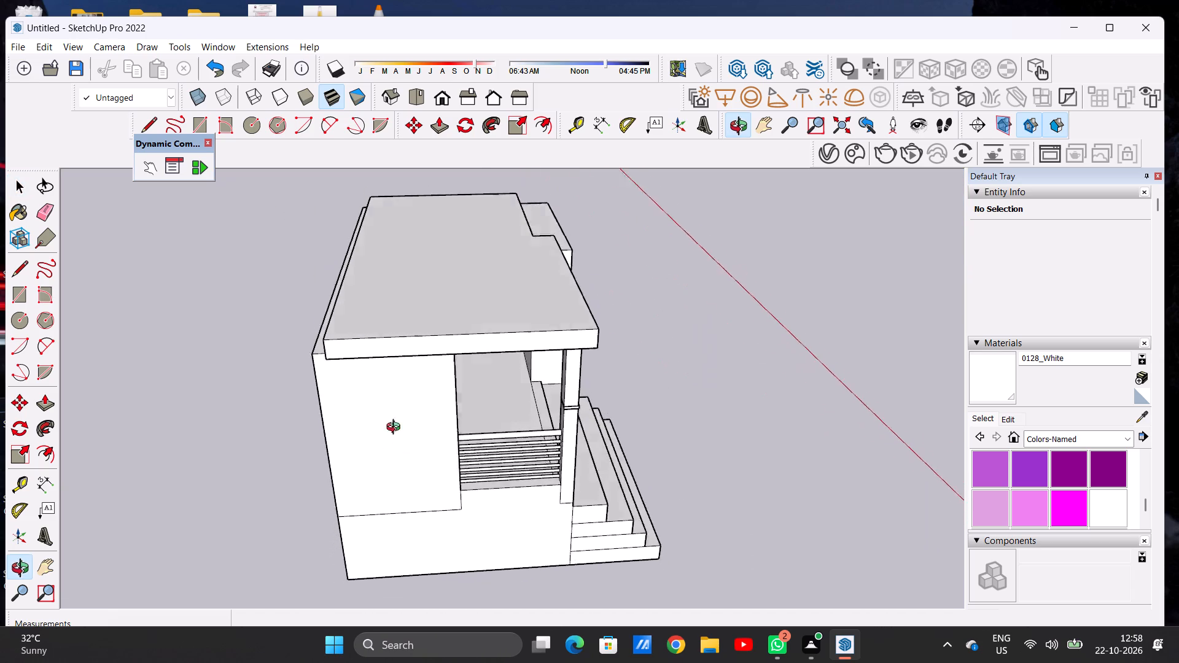
pyautogui.moveTo(396, 428); pyautogui.dragTo(400, 330, button='middle')
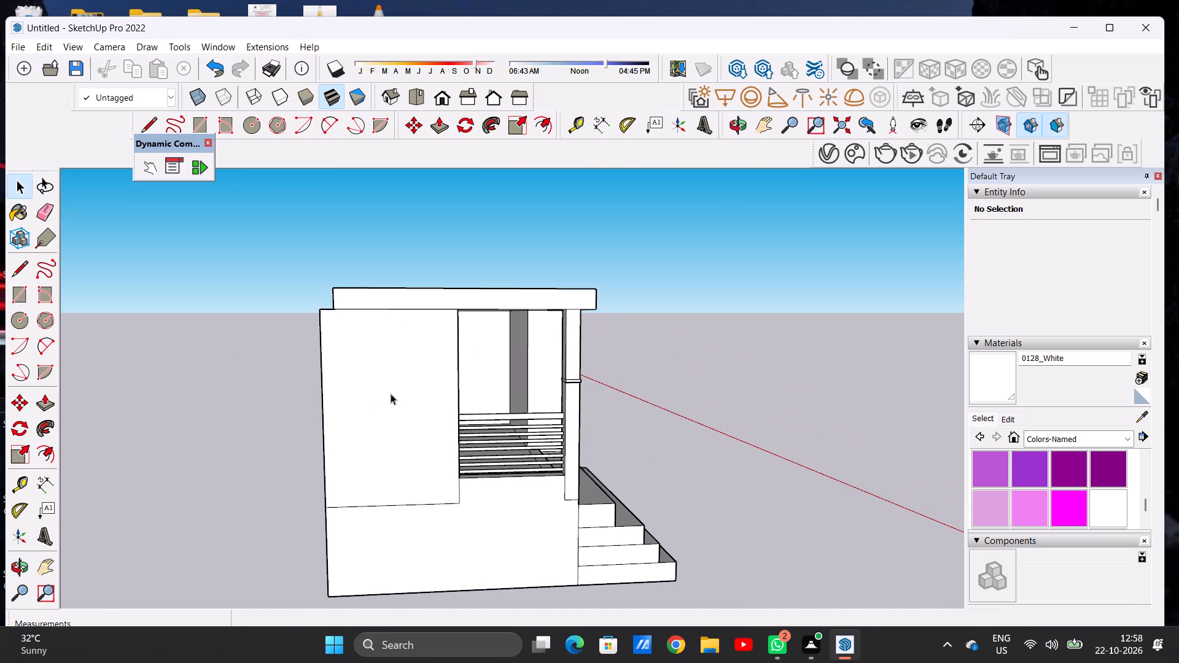
pyautogui.scroll(-2, 396, 414)
# Push/Pull the roof slab's rear face outward 9" to line up with the rear wall's outer face.
pyautogui.moveTo(351, 369); pyautogui.dragTo(500, 464, button='middle')
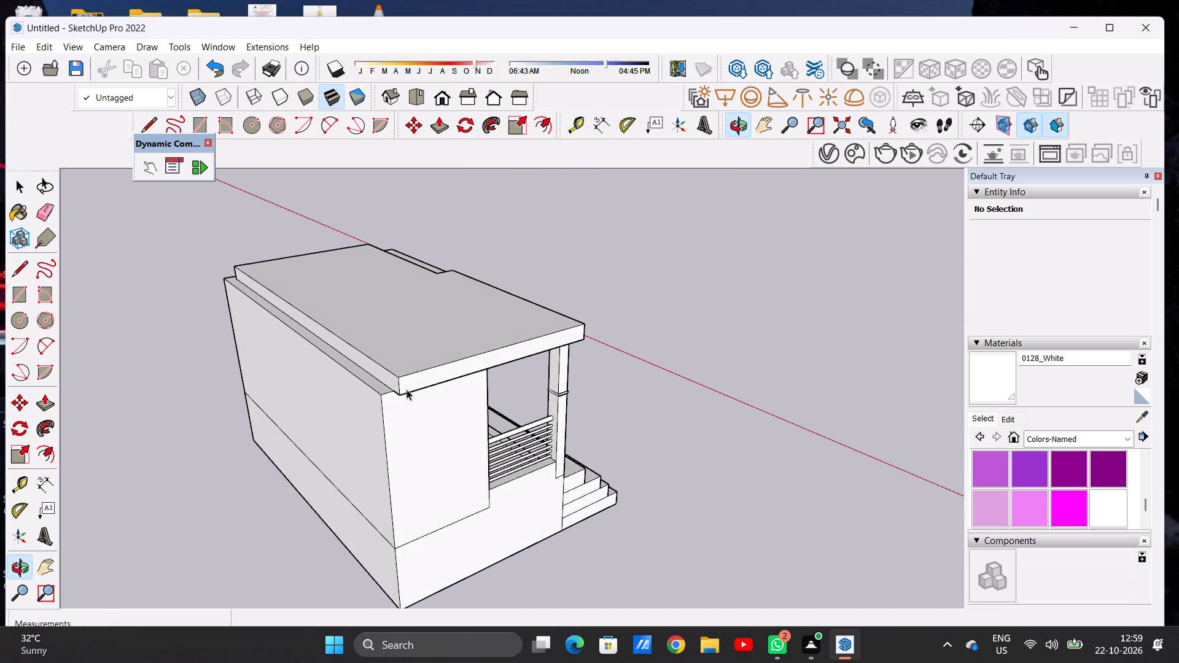
pyautogui.scroll(7, 394, 384)
pyautogui.moveTo(257, 299); pyautogui.dragTo(425, 365, button='middle')
pyautogui.scroll(-2, 462, 293)
pyautogui.scroll(1, 462, 293)
pyautogui.scroll(-11, 462, 293)
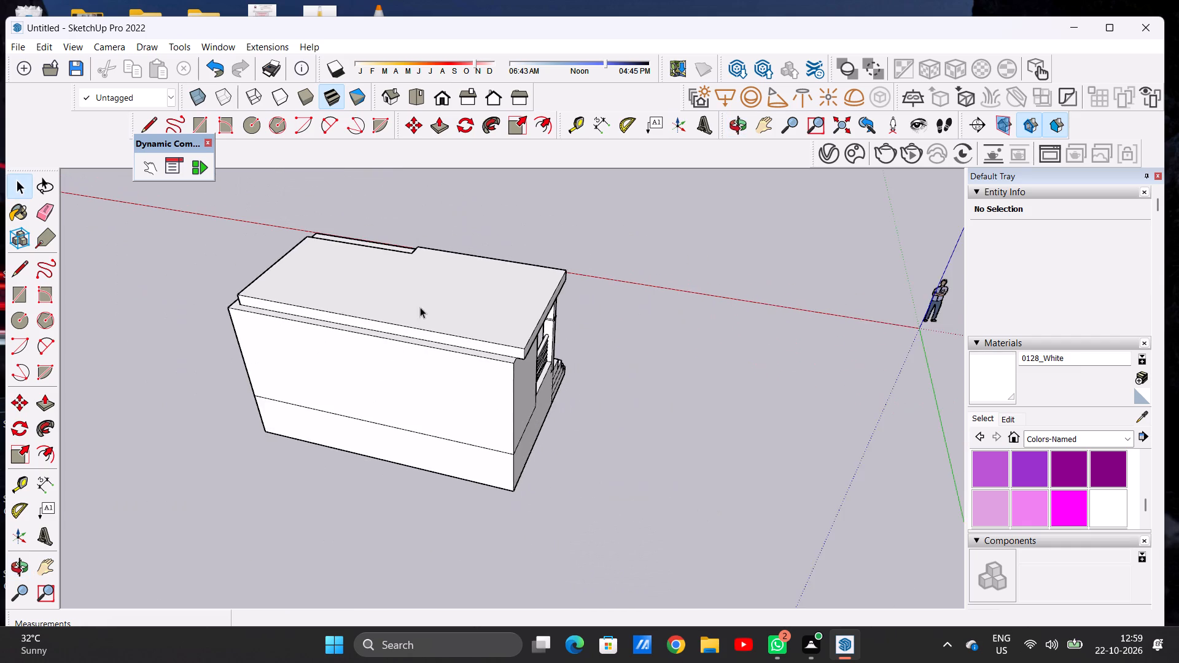
pyautogui.scroll(1, 258, 317)
pyautogui.moveTo(387, 321); pyautogui.dragTo(296, 328, button='middle')
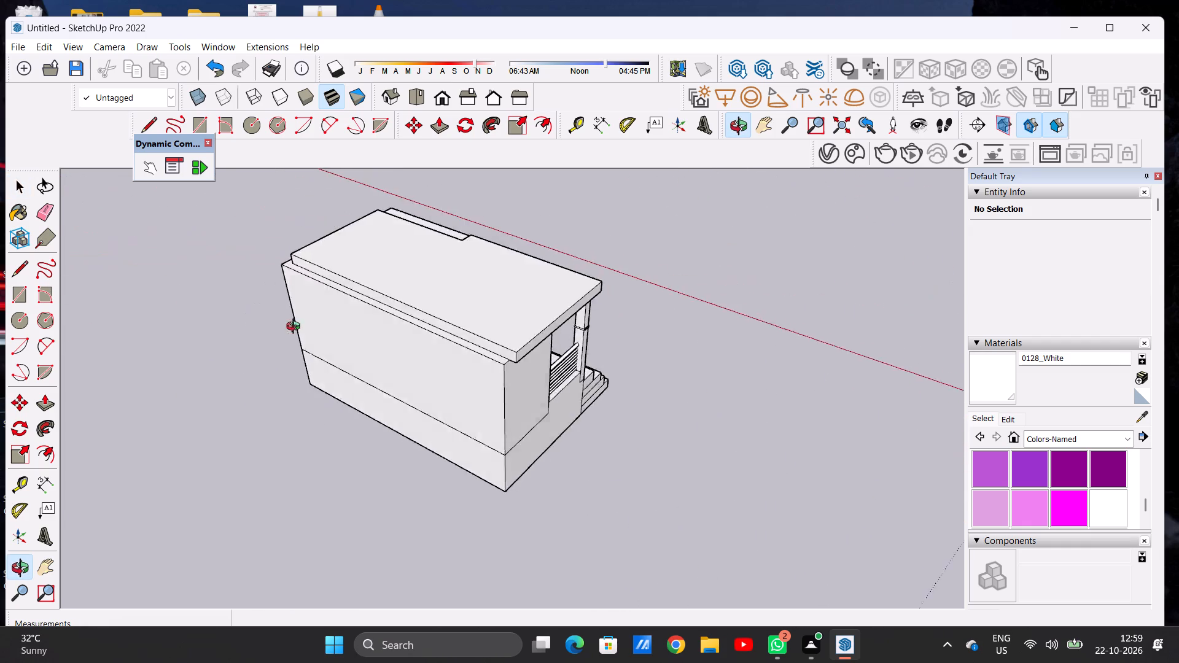
pyautogui.moveTo(296, 328); pyautogui.dragTo(119, 351, button='middle')
pyautogui.scroll(4, 432, 351)
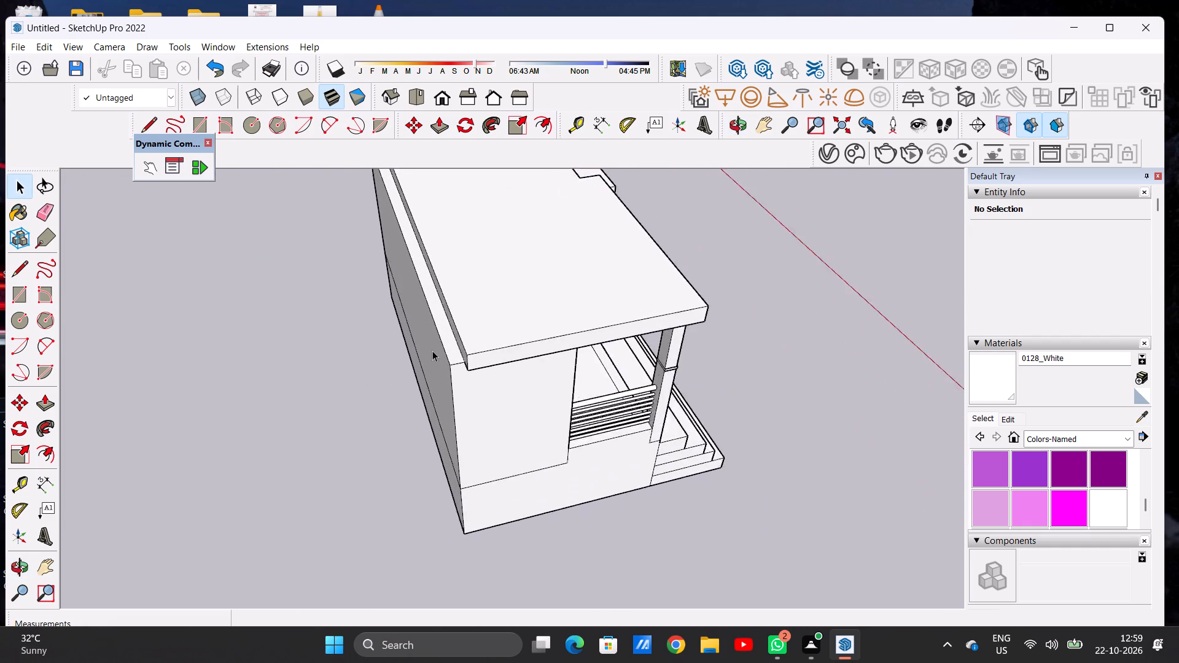
pyautogui.scroll(2, 432, 351)
pyautogui.scroll(-5, 460, 406)
pyautogui.moveTo(477, 395); pyautogui.dragTo(514, 339, button='middle')
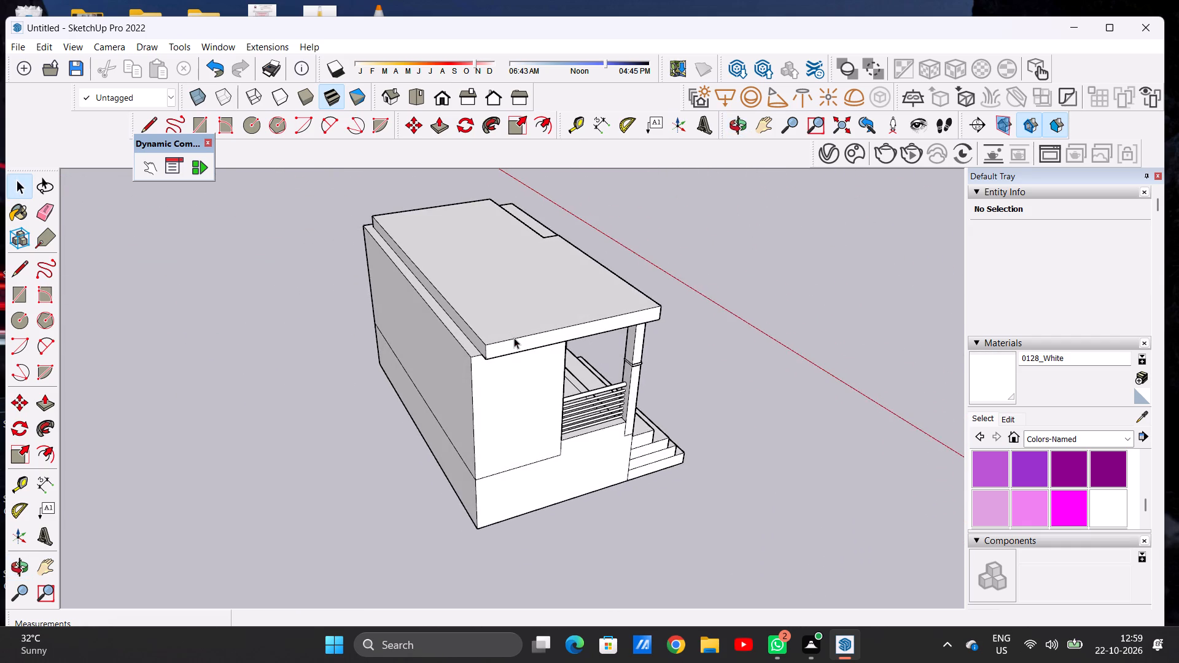
pyautogui.scroll(14, 509, 341)
pyautogui.press('p')
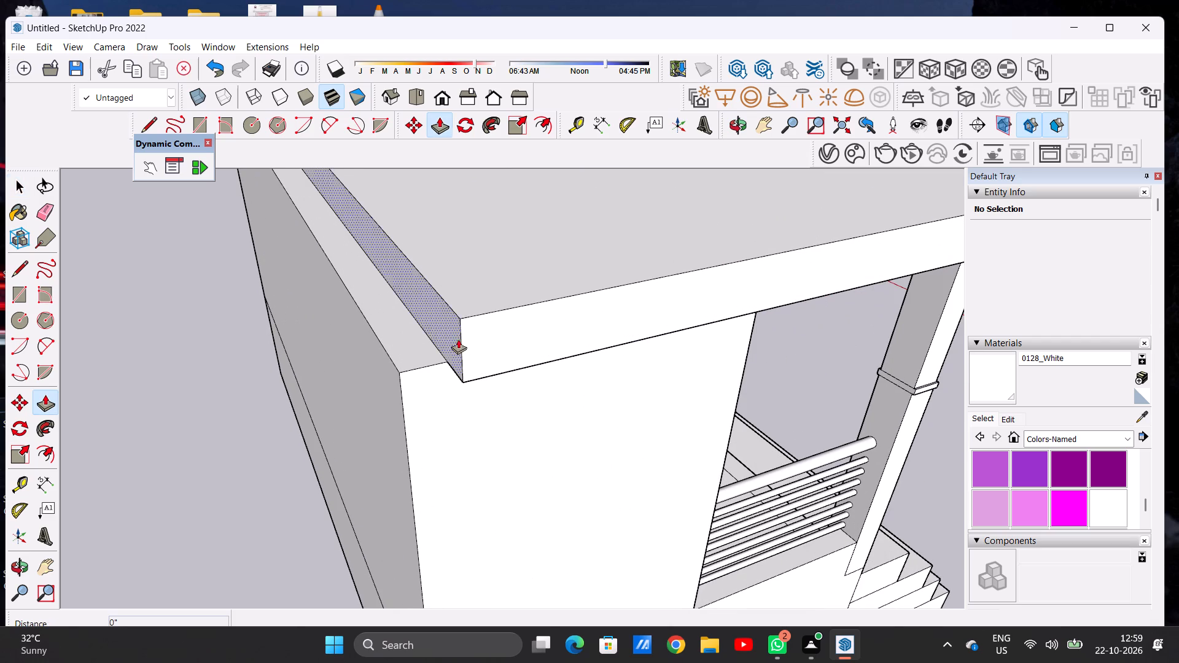
pyautogui.click(449, 335)
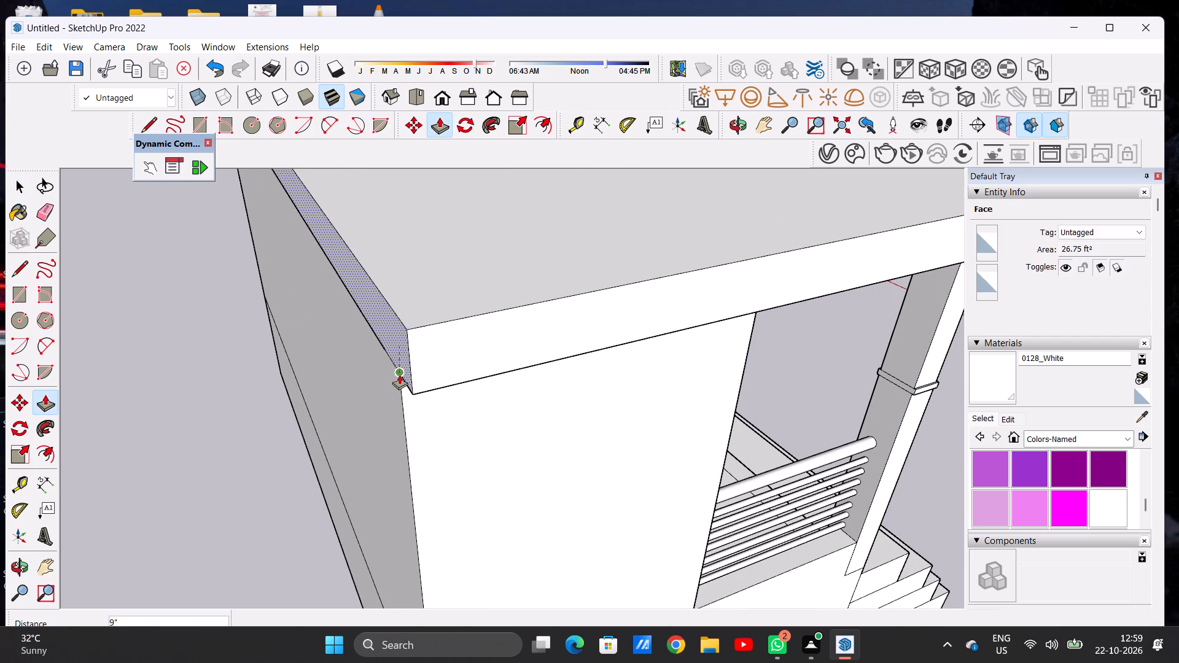
pyautogui.click(399, 374)
# Push/Pull the roof slab's end face opposite the railing side outward to line up with the side wall's outer face.
pyautogui.scroll(-20, 475, 396)
pyautogui.scroll(-2, 475, 396)
pyautogui.moveTo(328, 346); pyautogui.dragTo(386, 355, button='middle')
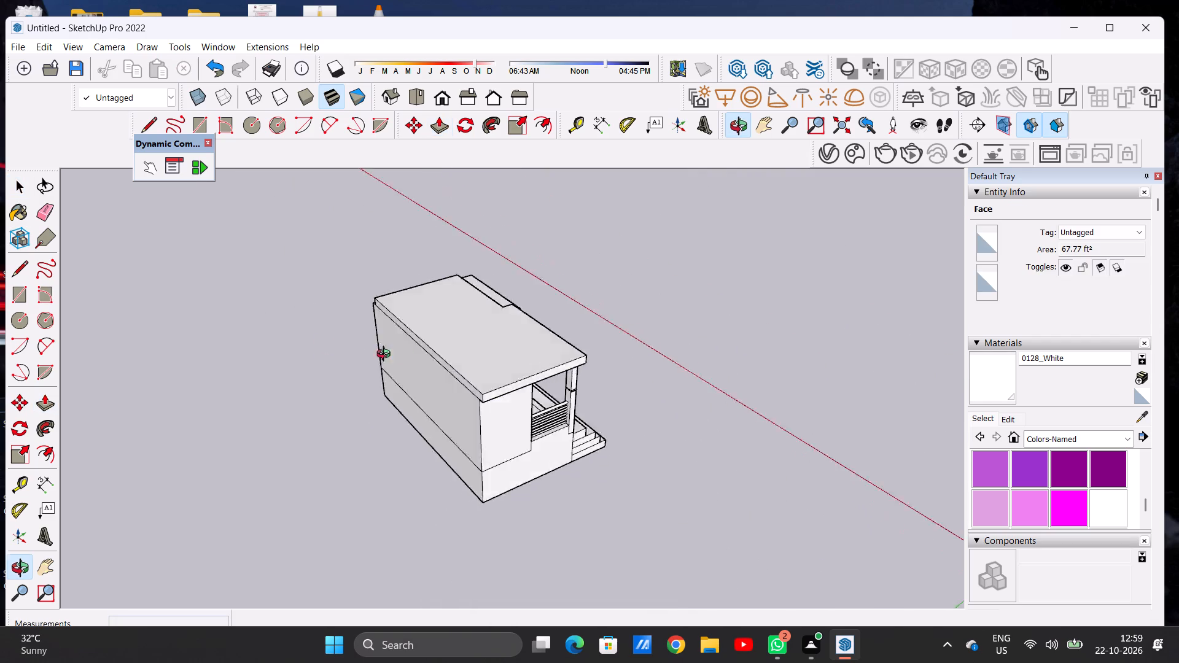
pyautogui.moveTo(386, 355); pyautogui.dragTo(613, 357, button='middle')
pyautogui.moveTo(260, 401); pyautogui.dragTo(543, 382, button='middle')
pyautogui.scroll(-3, 470, 389)
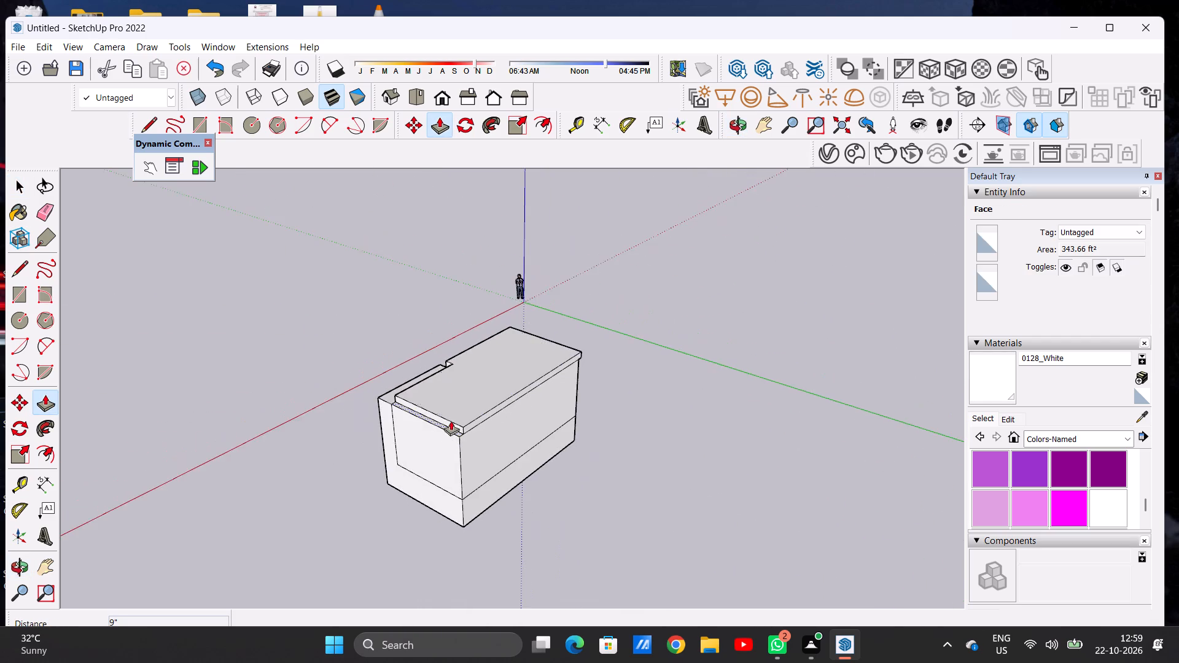
pyautogui.scroll(20, 451, 421)
pyautogui.scroll(2, 451, 421)
pyautogui.scroll(-2, 491, 421)
pyautogui.scroll(1, 491, 419)
pyautogui.scroll(-13, 491, 416)
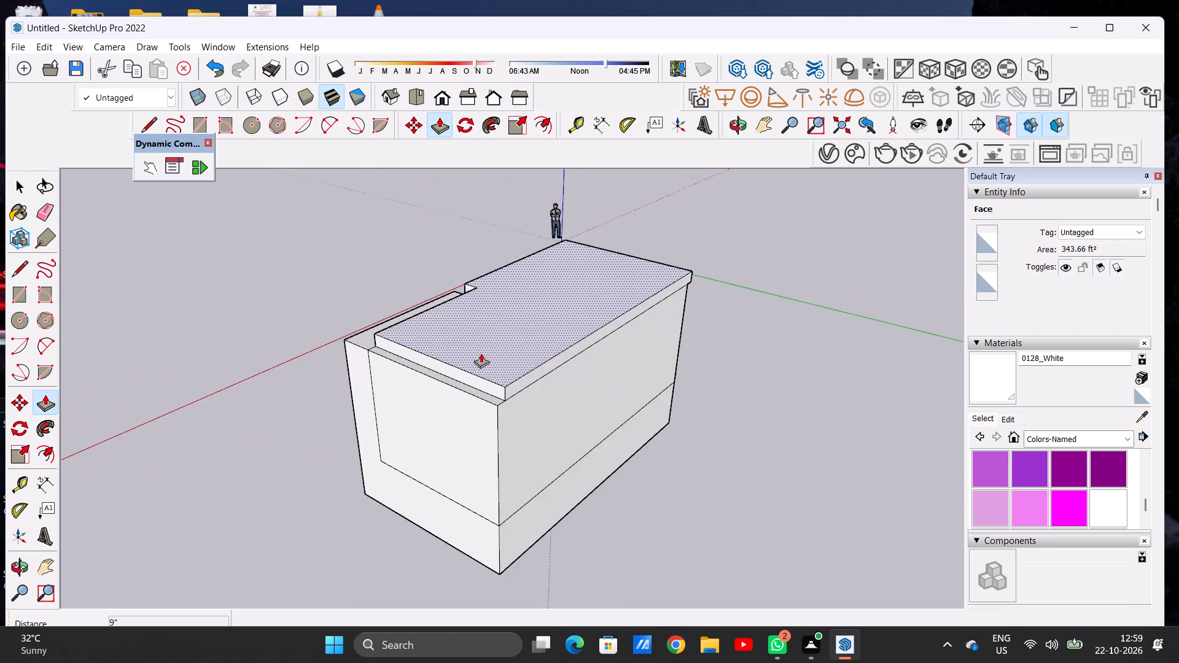
pyautogui.scroll(20, 476, 400)
pyautogui.click(539, 365)
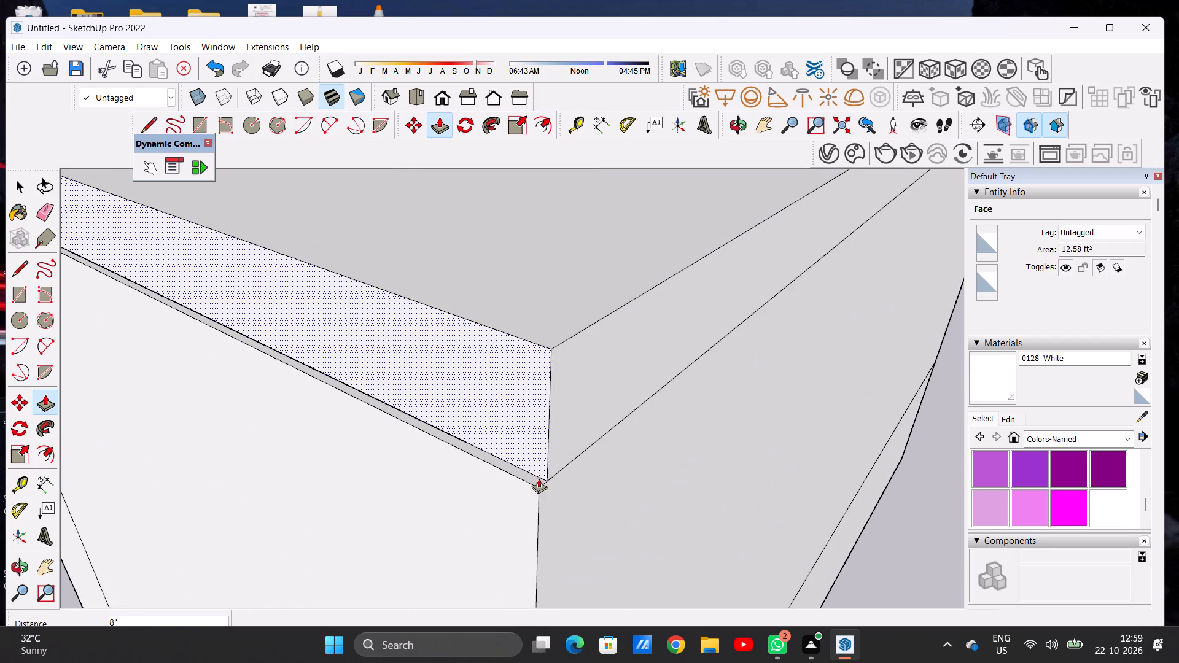
pyautogui.click(540, 492)
pyautogui.press('space')
# Examine the extended roof slab and the whole front elevation from above and at eye level.
pyautogui.scroll(-6, 491, 435)
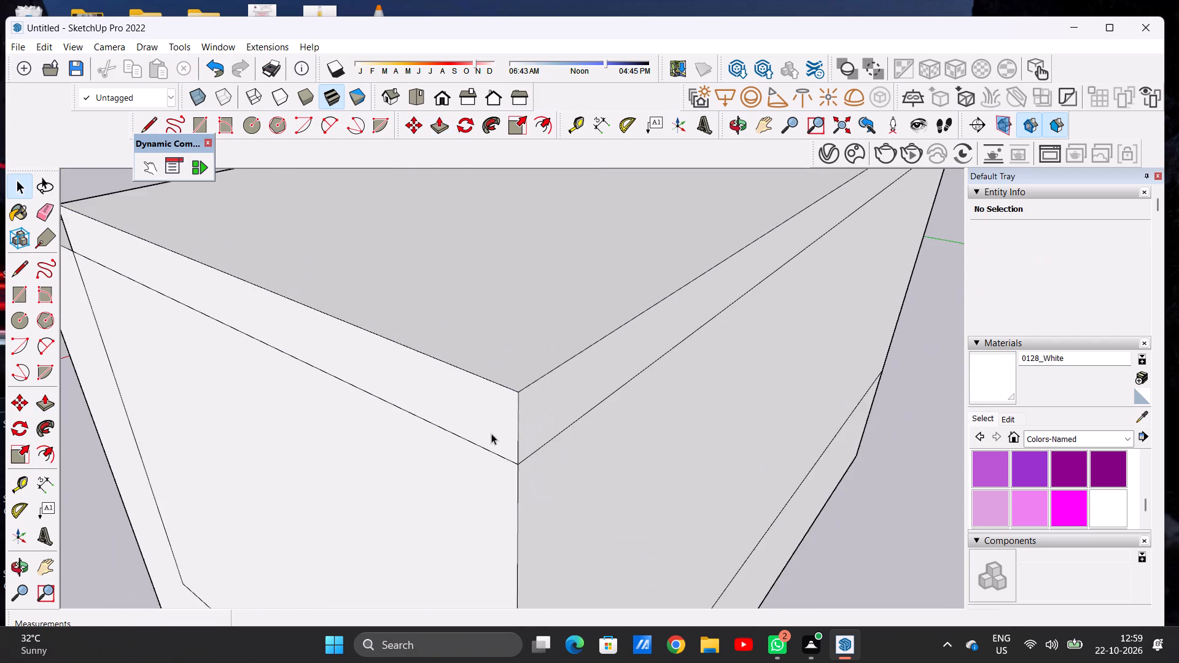
pyautogui.scroll(-7, 491, 433)
pyautogui.scroll(-14, 295, 408)
pyautogui.moveTo(474, 369); pyautogui.dragTo(111, 398, button='middle')
pyautogui.moveTo(520, 384); pyautogui.dragTo(0, 372, button='middle')
pyautogui.moveTo(486, 389); pyautogui.dragTo(126, 384, button='middle')
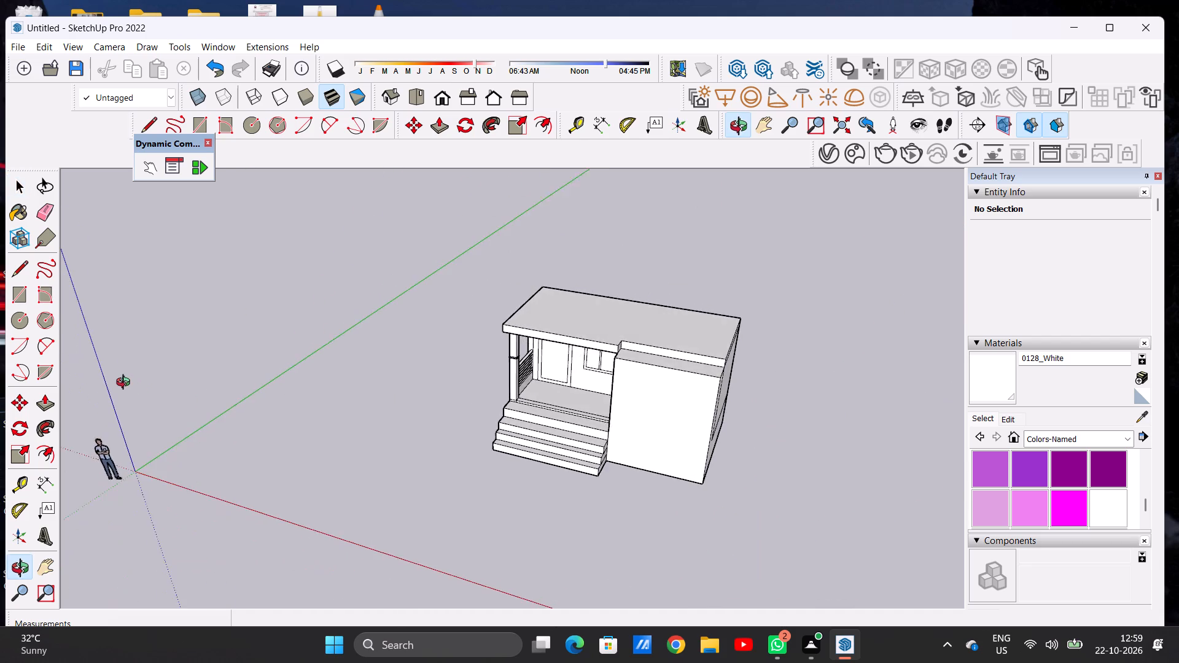
pyautogui.moveTo(126, 384); pyautogui.dragTo(229, 379, button='middle')
pyautogui.scroll(-3, 160, 376)
pyautogui.scroll(3, 579, 330)
pyautogui.scroll(-1, 579, 330)
pyautogui.scroll(3, 579, 330)
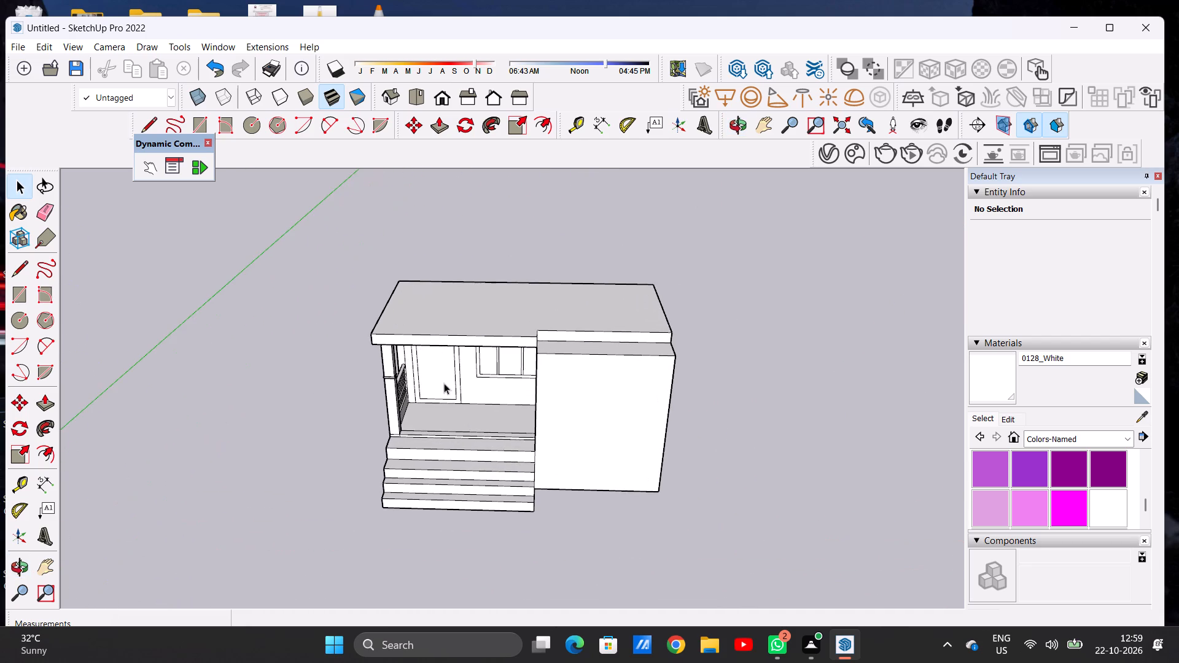
pyautogui.moveTo(443, 388); pyautogui.dragTo(445, 307, button='middle')
pyautogui.scroll(4, 466, 392)
pyautogui.scroll(-2, 466, 392)
pyautogui.scroll(1, 466, 392)
pyautogui.scroll(-2, 364, 384)
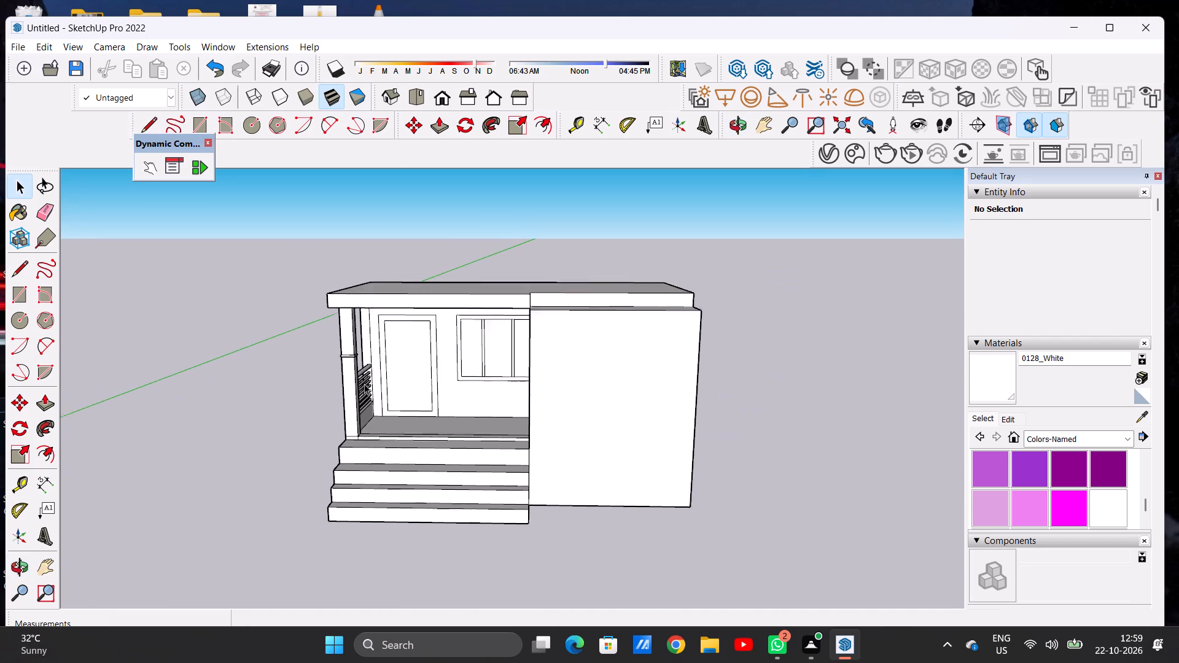
pyautogui.scroll(-3, 364, 384)
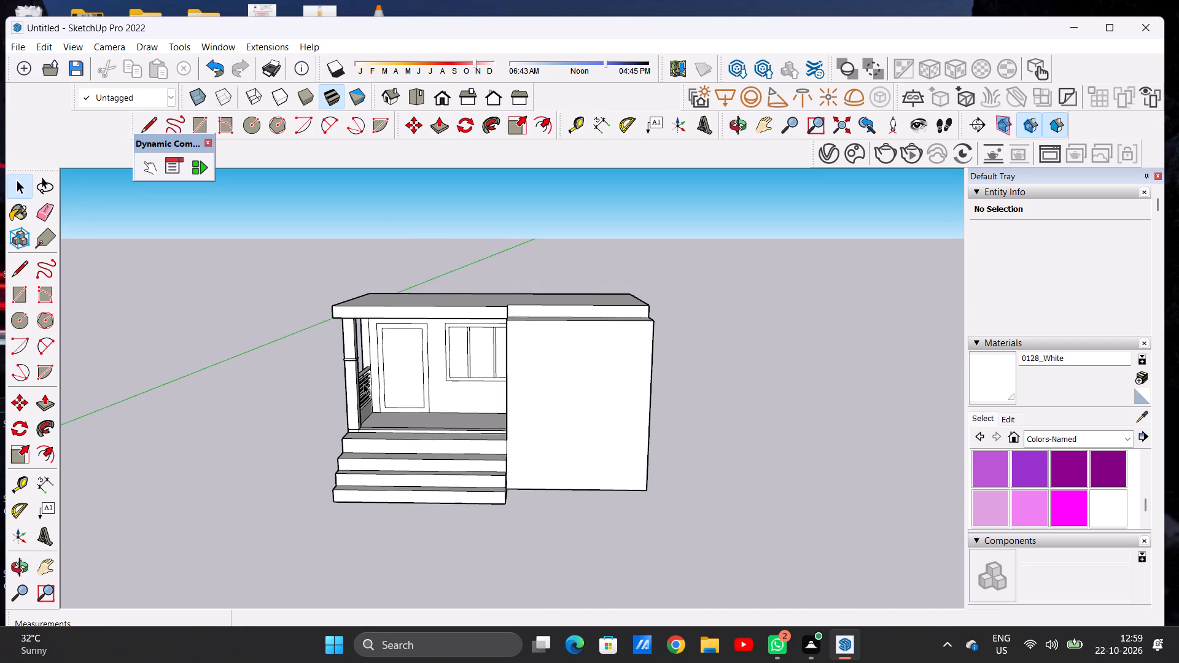
pyautogui.scroll(-3, 364, 384)
pyautogui.scroll(7, 481, 309)
pyautogui.moveTo(445, 305); pyautogui.dragTo(461, 464, button='middle')
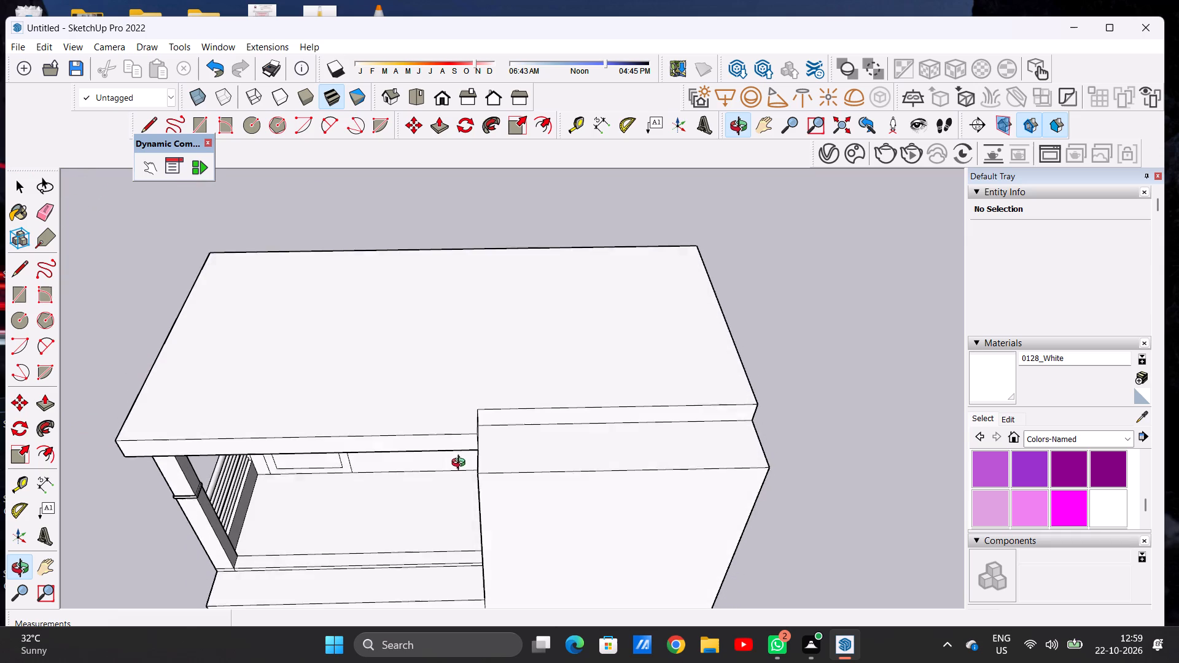
pyautogui.moveTo(461, 464); pyautogui.dragTo(459, 465, button='middle')
pyautogui.scroll(-7, 462, 398)
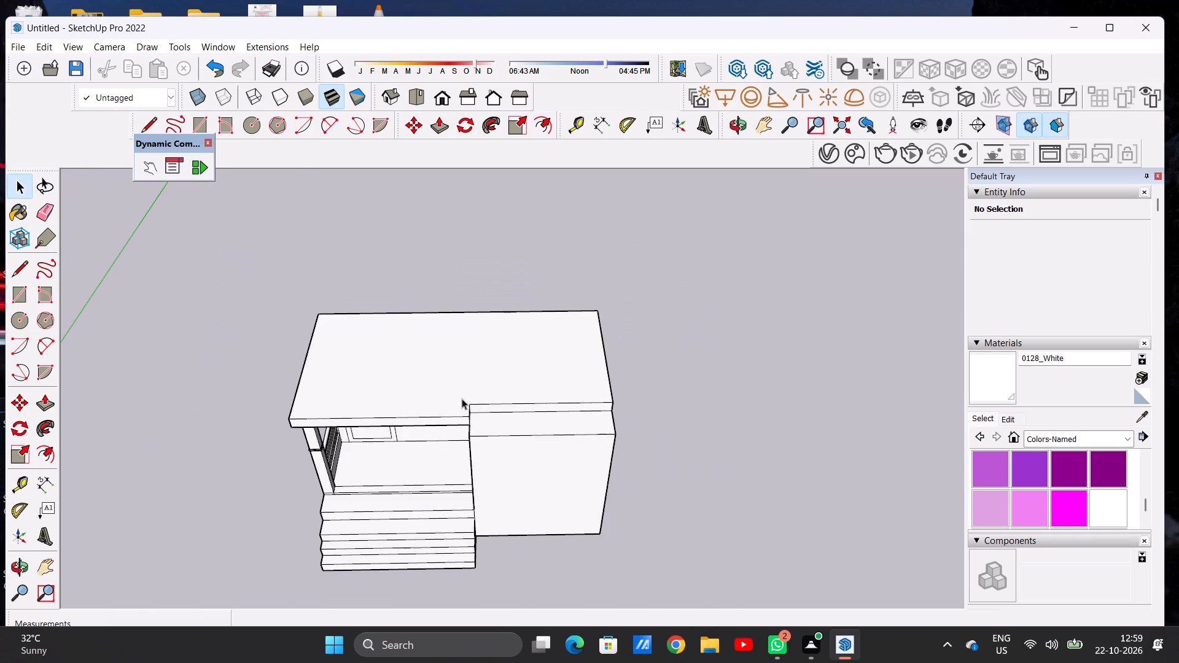
pyautogui.scroll(-3, 462, 398)
pyautogui.scroll(6, 529, 373)
pyautogui.scroll(-4, 528, 373)
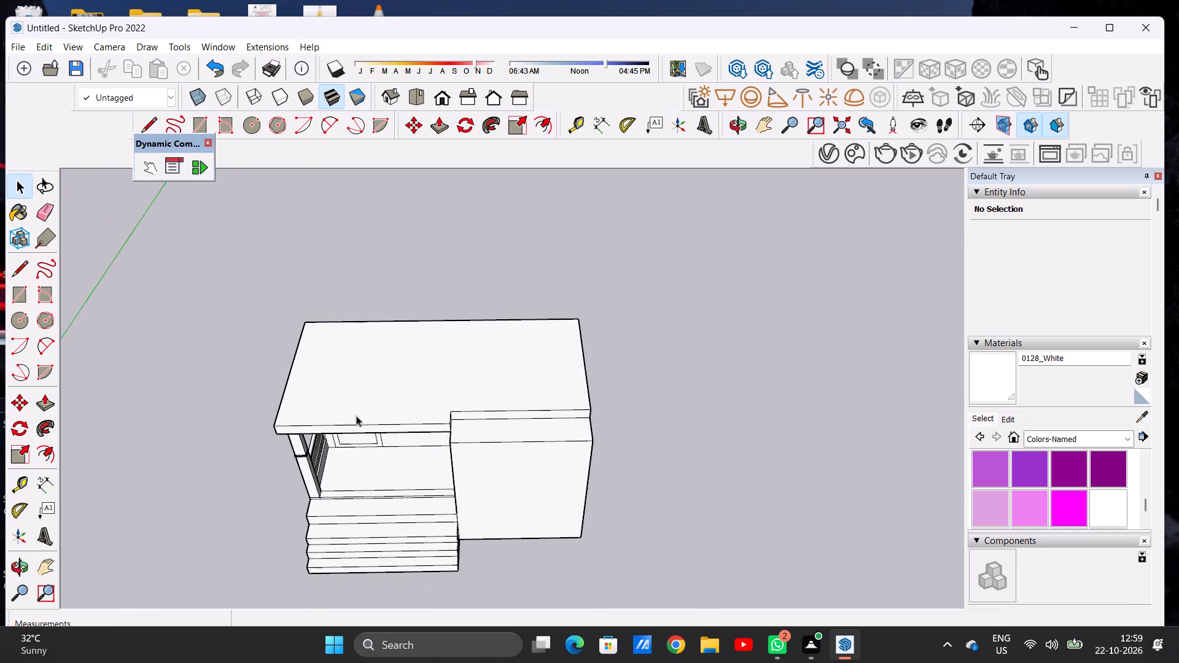
pyautogui.scroll(7, 356, 416)
pyautogui.moveTo(411, 428); pyautogui.dragTo(411, 294, button='middle')
pyautogui.scroll(-5, 408, 332)
pyautogui.moveTo(432, 448); pyautogui.dragTo(432, 389, button='middle')
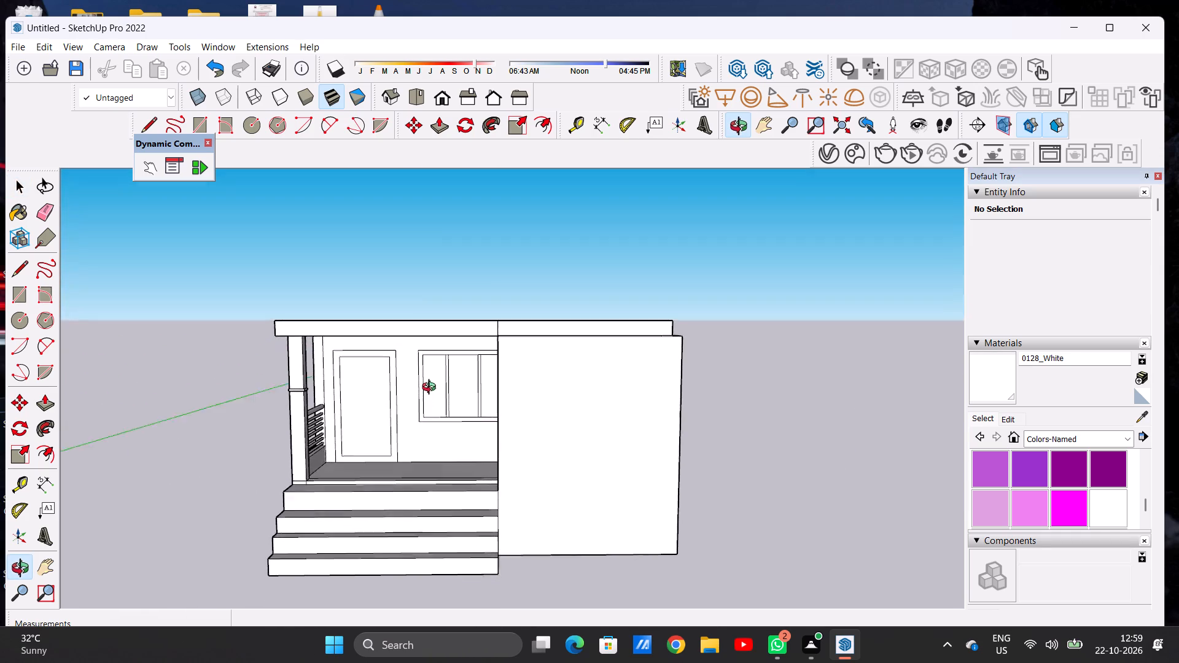
pyautogui.moveTo(432, 389); pyautogui.dragTo(429, 374, button='middle')
pyautogui.scroll(-6, 416, 375)
pyautogui.scroll(7, 430, 412)
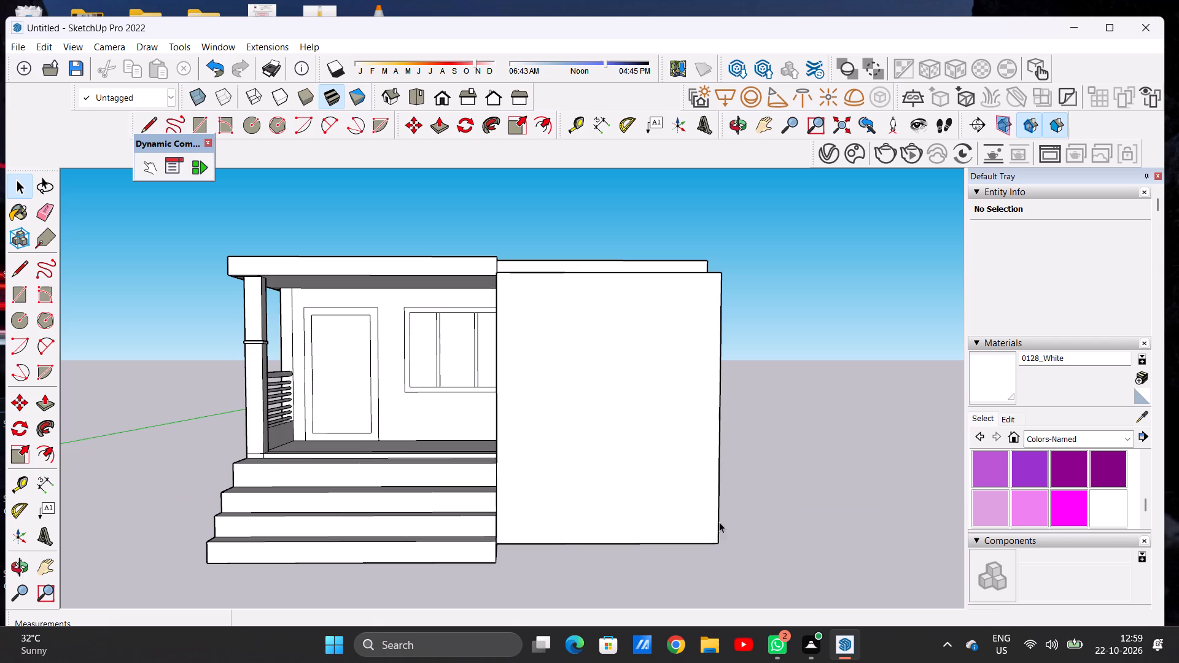
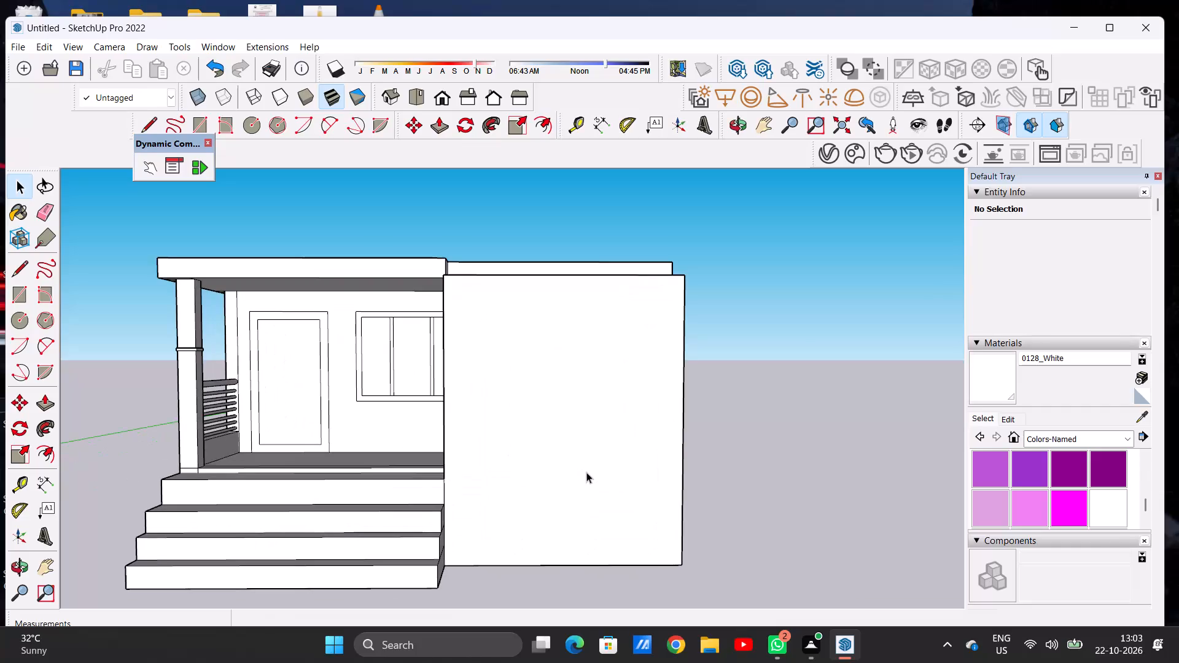
# Examine the front elevation, checking the porch, steps and roof slab edge at eye level from near and far.
pyautogui.scroll(-6, 488, 403)
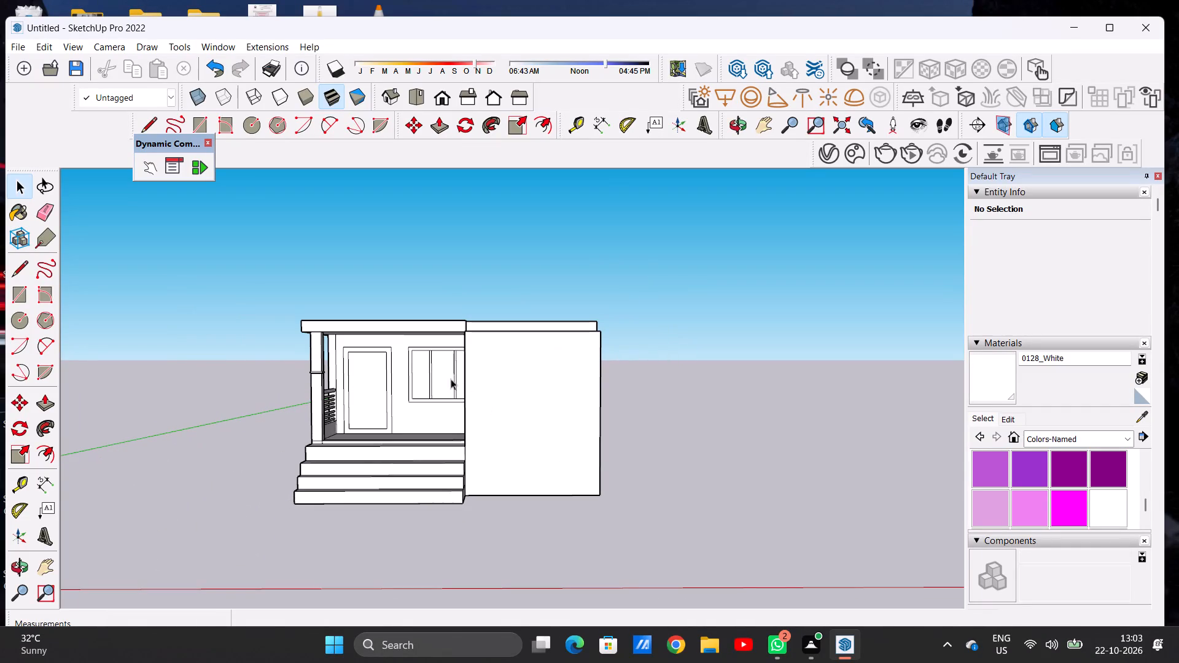
pyautogui.scroll(6, 1178, 662)
pyautogui.scroll(-7, 431, 317)
pyautogui.scroll(8, 464, 371)
pyautogui.moveTo(386, 339); pyautogui.dragTo(394, 390, button='middle')
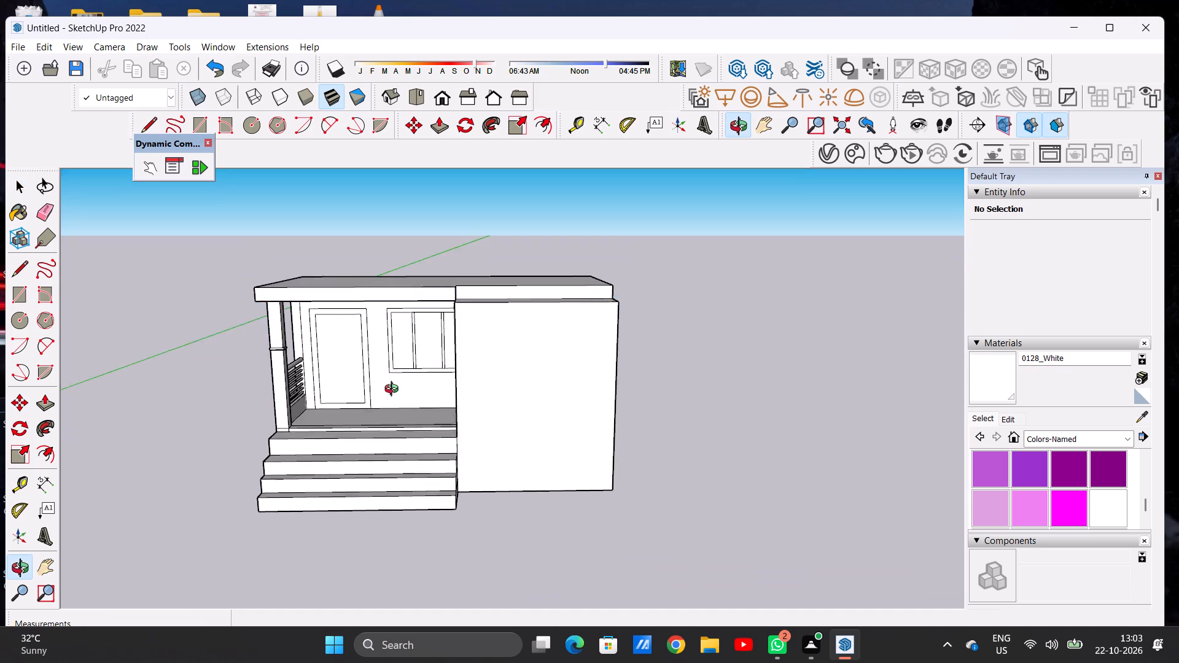
pyautogui.moveTo(394, 390); pyautogui.dragTo(387, 357, button='middle')
pyautogui.scroll(-5, 537, 424)
pyautogui.scroll(7, 413, 408)
pyautogui.scroll(-1, 385, 398)
pyautogui.scroll(5, 385, 398)
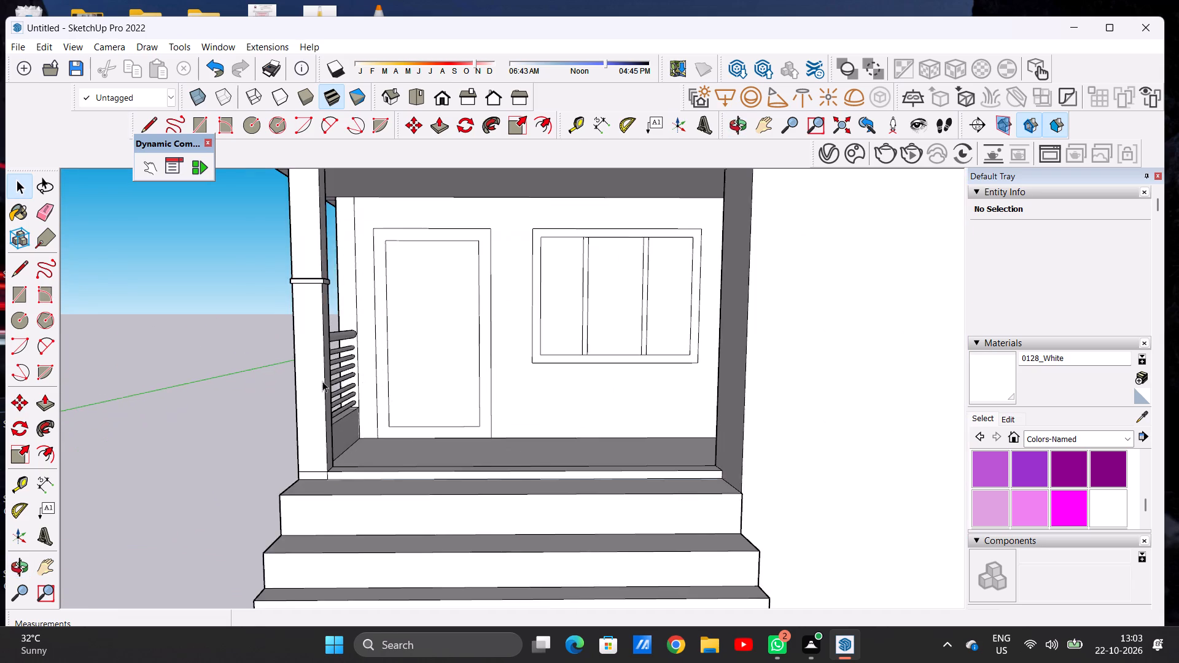
pyautogui.moveTo(345, 406); pyautogui.dragTo(325, 396, button='middle')
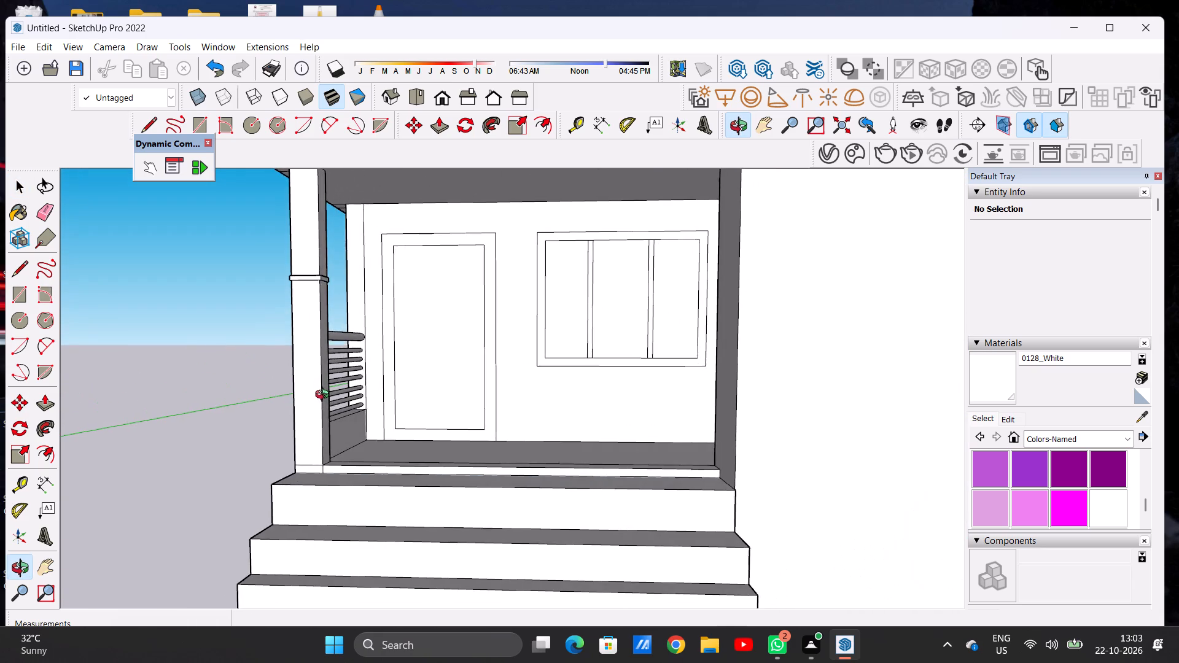
pyautogui.moveTo(325, 396); pyautogui.dragTo(324, 396, button='middle')
pyautogui.scroll(-9, 527, 382)
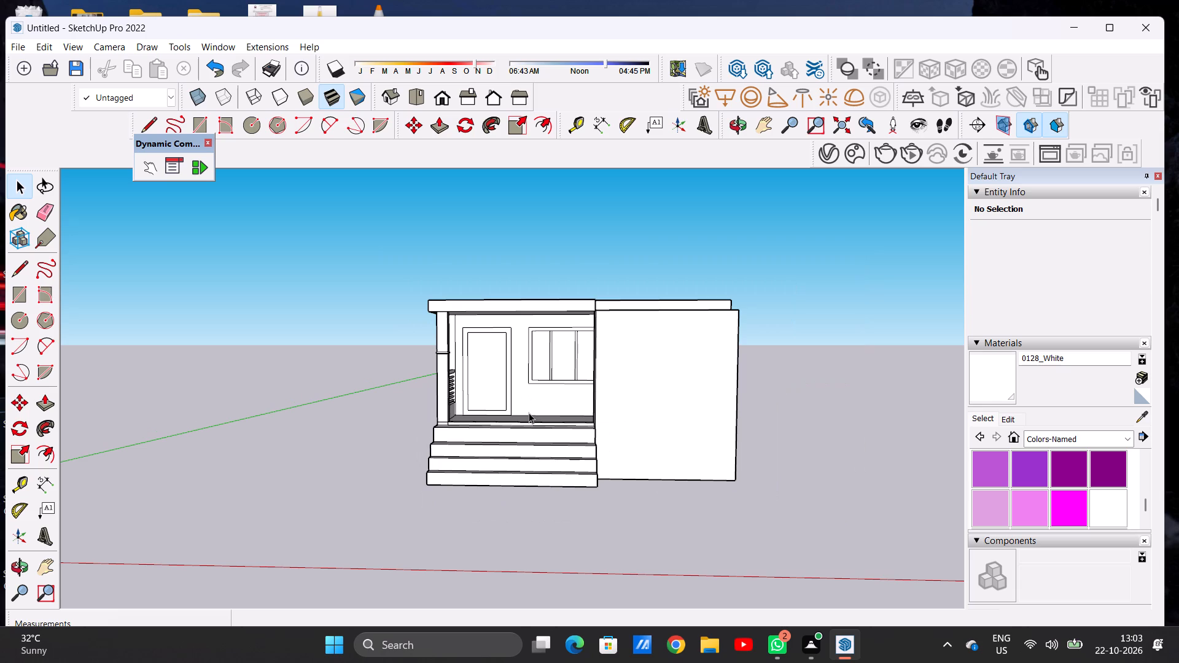
pyautogui.scroll(-3, 527, 453)
pyautogui.scroll(3, 557, 360)
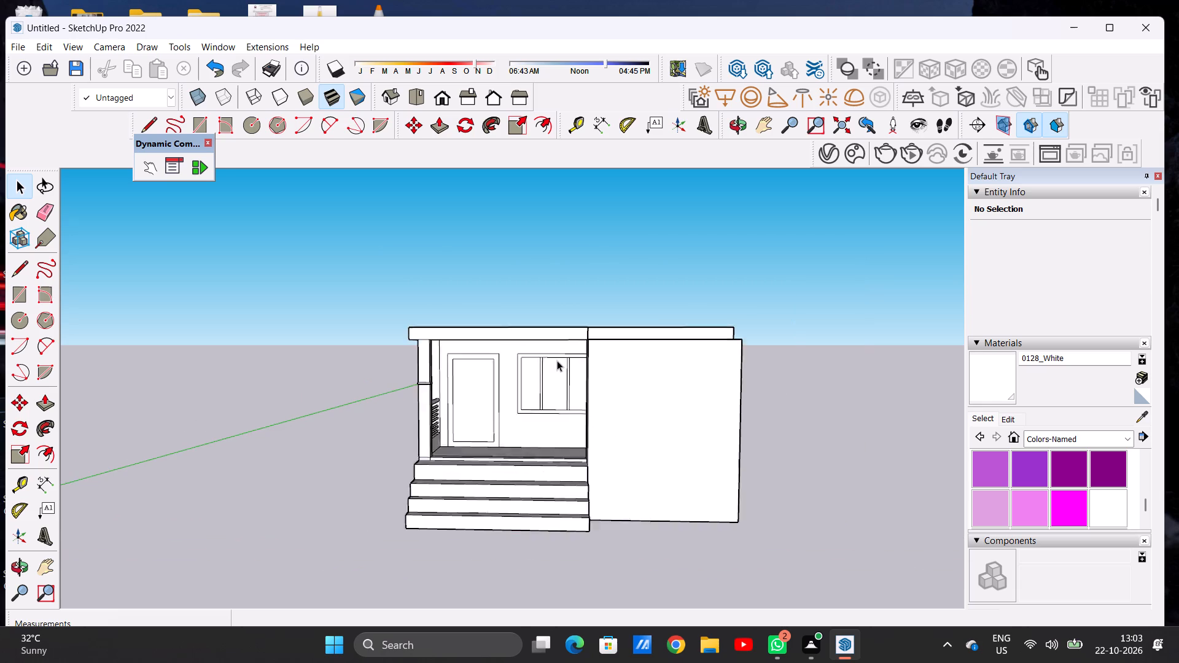
pyautogui.scroll(3, 557, 360)
# Examine the roof slab's top surface and the setback of its front edge above the projecting wall block.
pyautogui.moveTo(573, 323); pyautogui.dragTo(574, 474, button='middle')
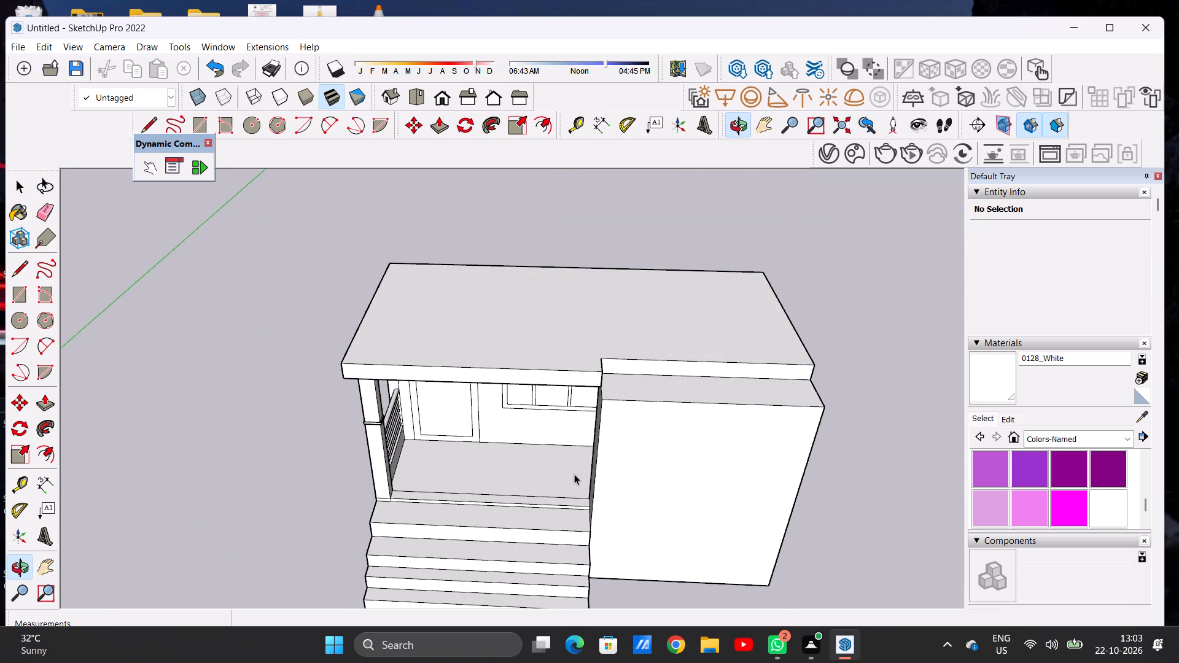
pyautogui.scroll(-3, 444, 390)
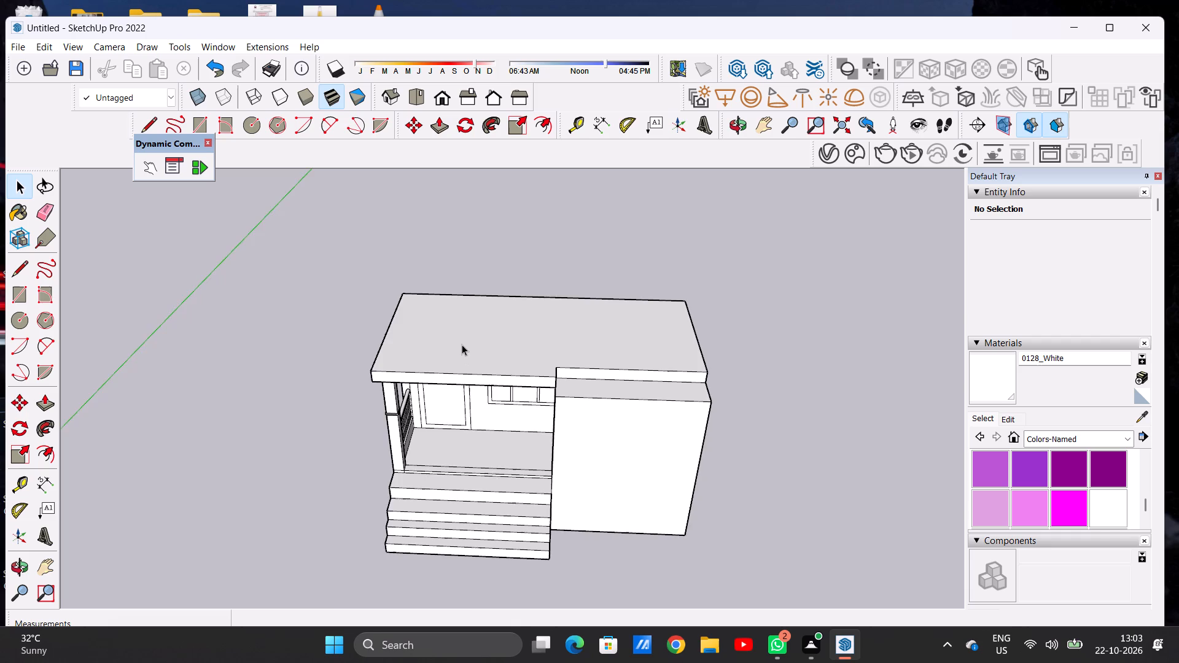
pyautogui.scroll(5, 462, 344)
pyautogui.moveTo(475, 306); pyautogui.dragTo(477, 451, button='middle')
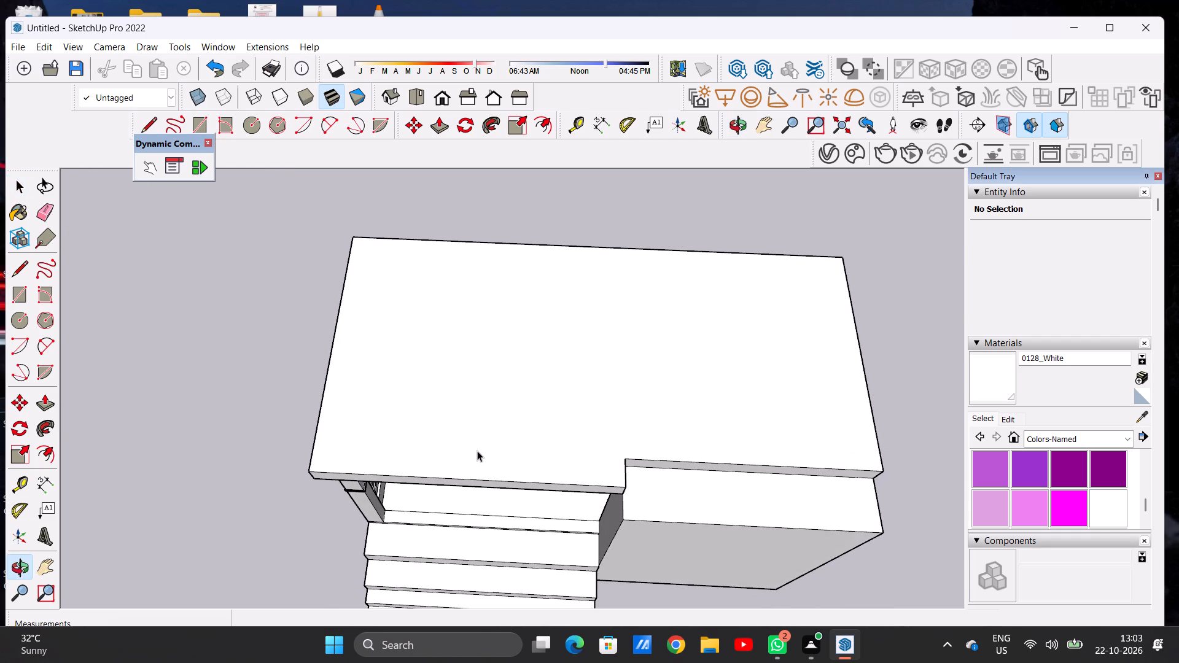
pyautogui.scroll(-1, 516, 389)
pyautogui.scroll(4, 517, 389)
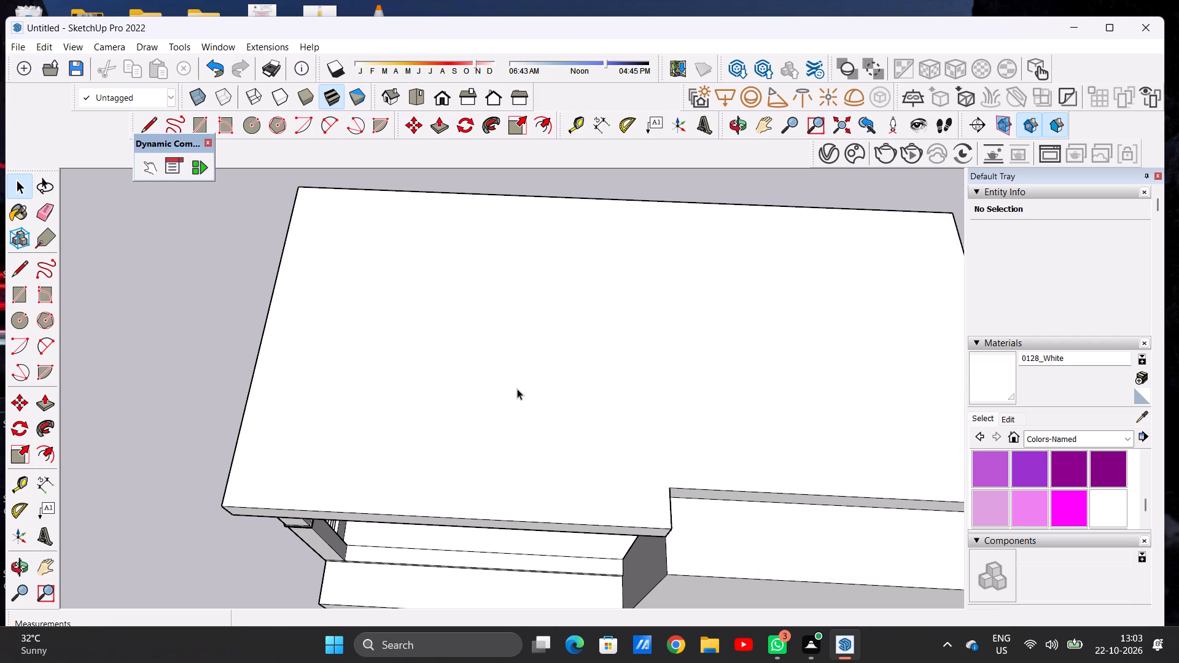
pyautogui.scroll(-11, 496, 362)
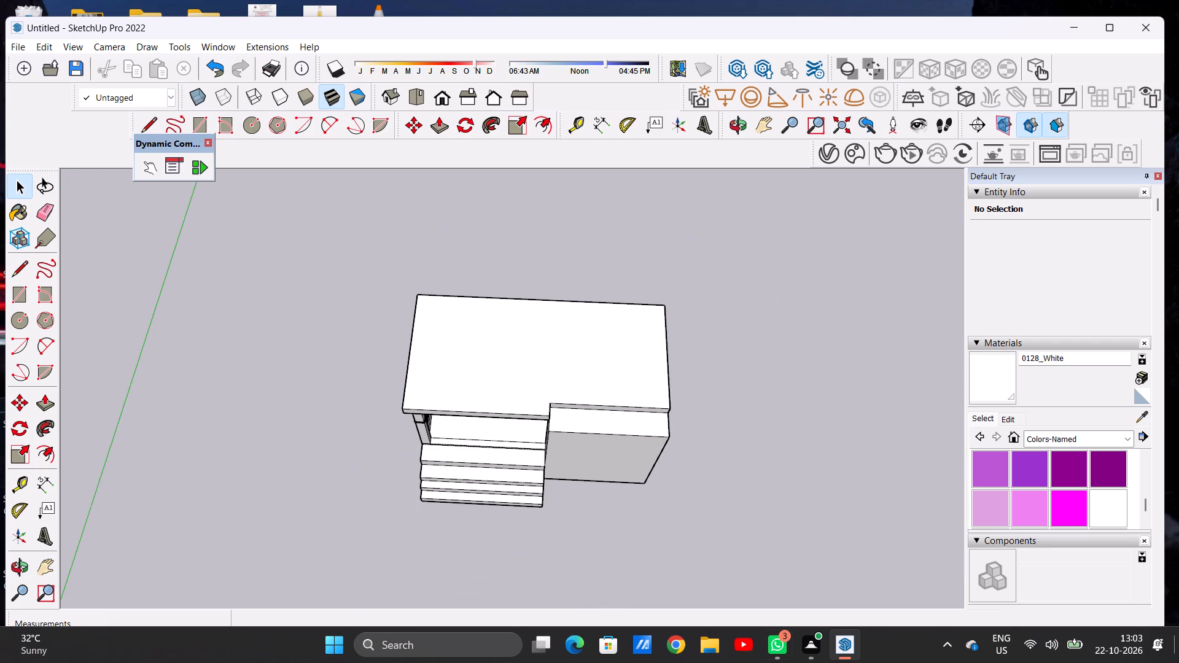
pyautogui.scroll(6, 1178, 662)
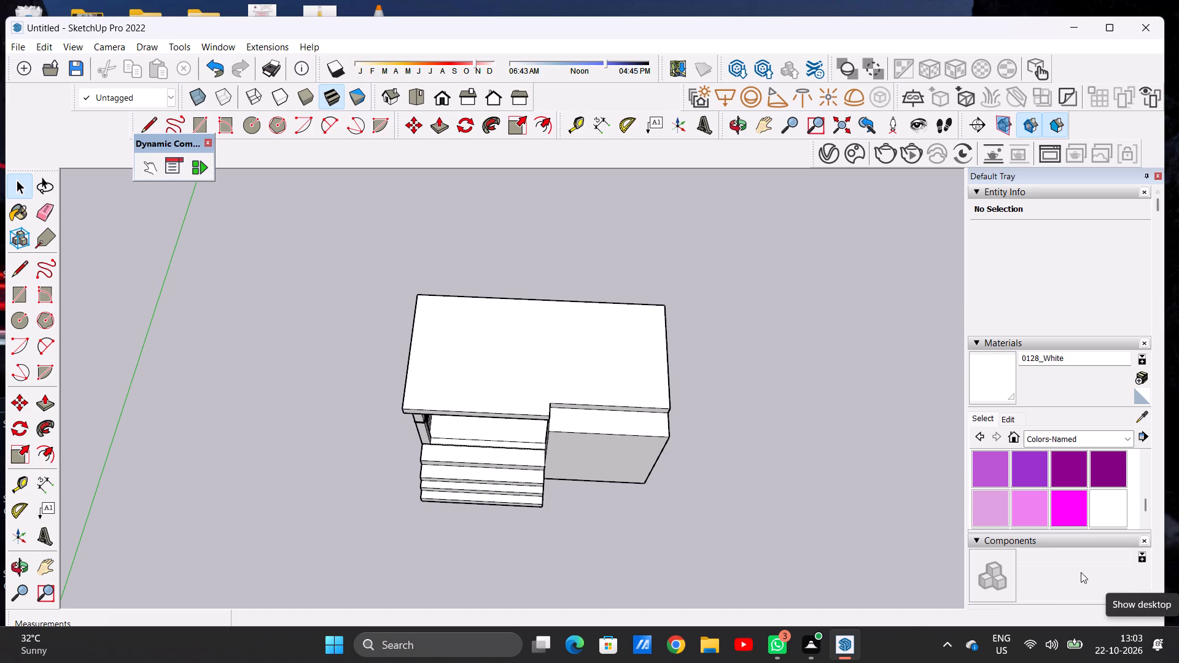
pyautogui.scroll(4, 484, 379)
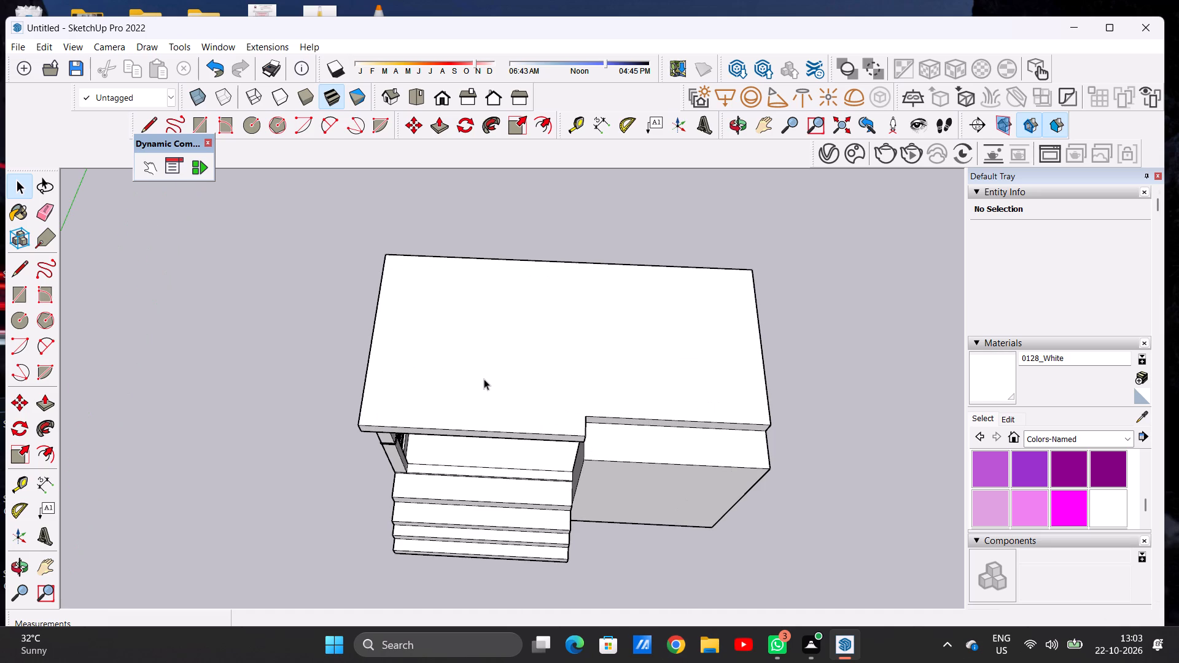
pyautogui.scroll(-12, 474, 366)
pyautogui.scroll(11, 510, 357)
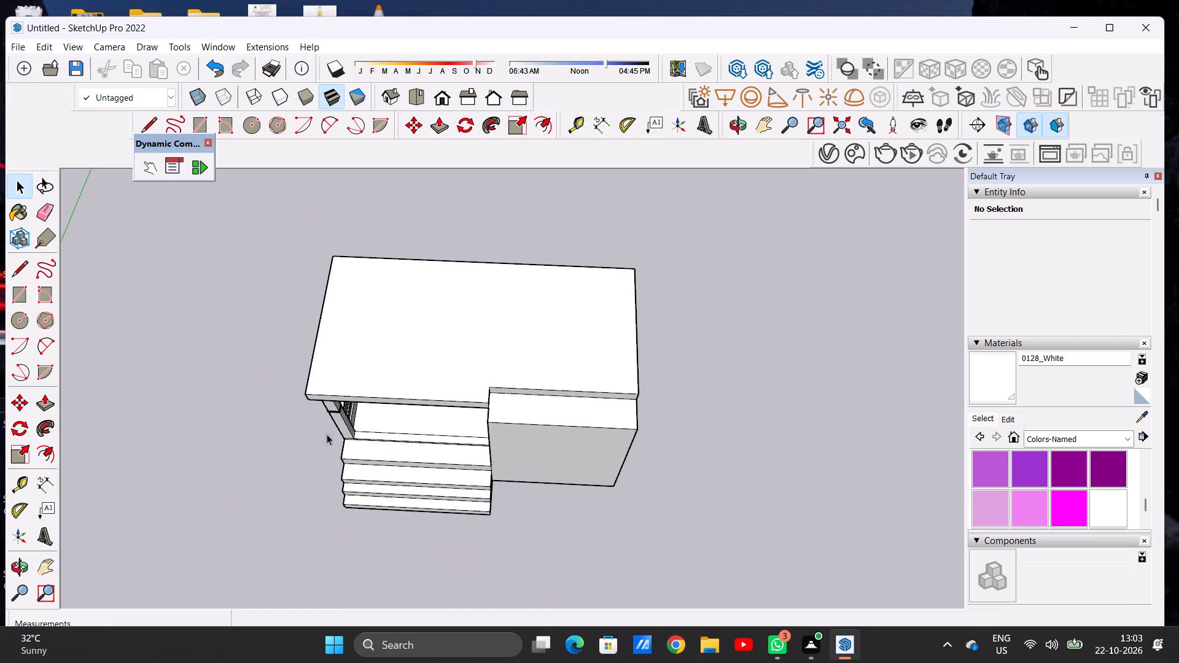
pyautogui.moveTo(336, 441); pyautogui.dragTo(308, 345, button='middle')
pyautogui.scroll(-3, 530, 378)
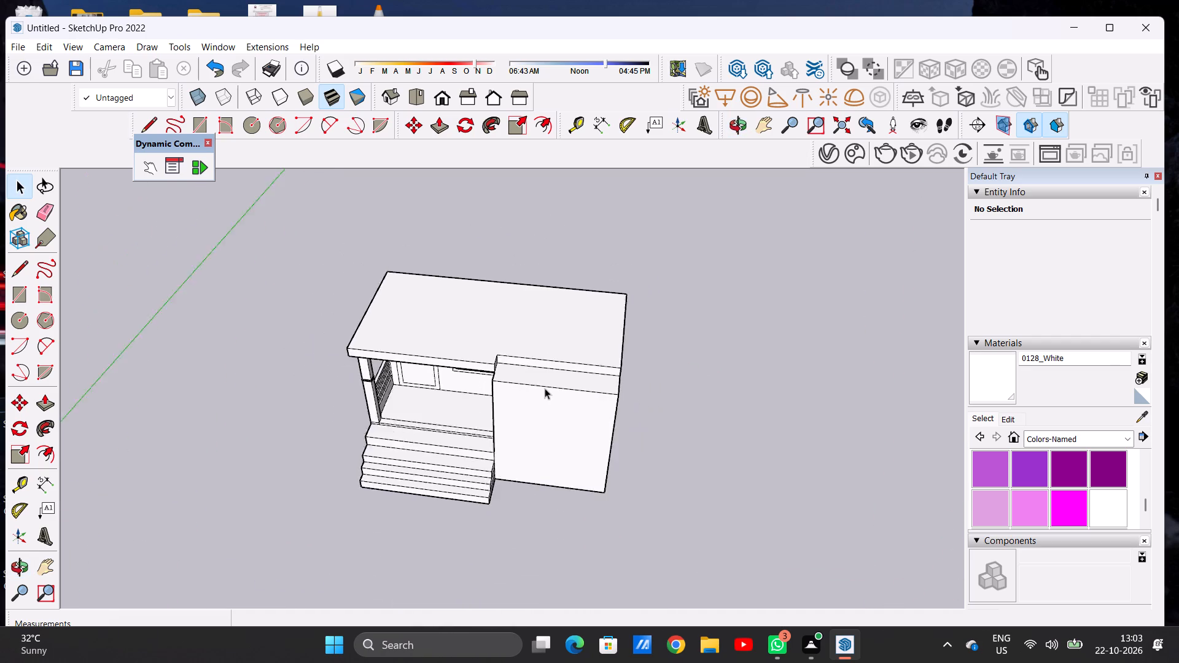
pyautogui.scroll(-2, 545, 388)
pyautogui.scroll(5, 469, 325)
pyautogui.moveTo(508, 337); pyautogui.dragTo(539, 475, button='middle')
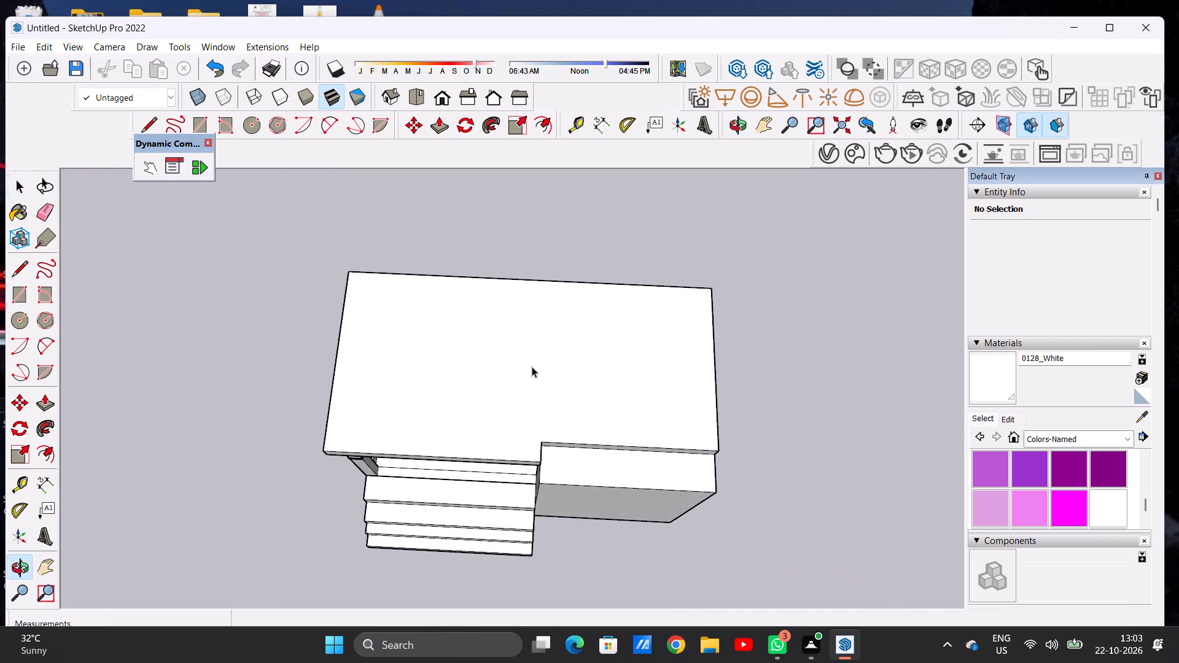
pyautogui.scroll(-5, 532, 366)
pyautogui.scroll(6, 519, 409)
pyautogui.scroll(-1, 519, 410)
pyautogui.scroll(1, 519, 410)
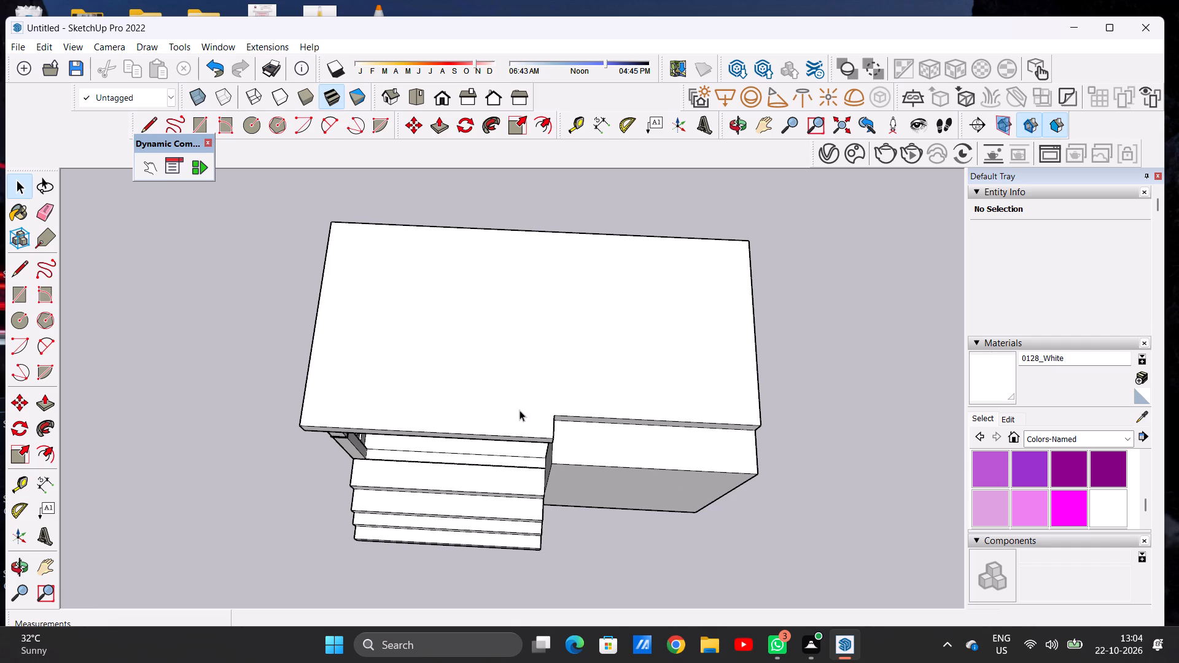
pyautogui.scroll(1, 518, 382)
pyautogui.scroll(-3, 487, 343)
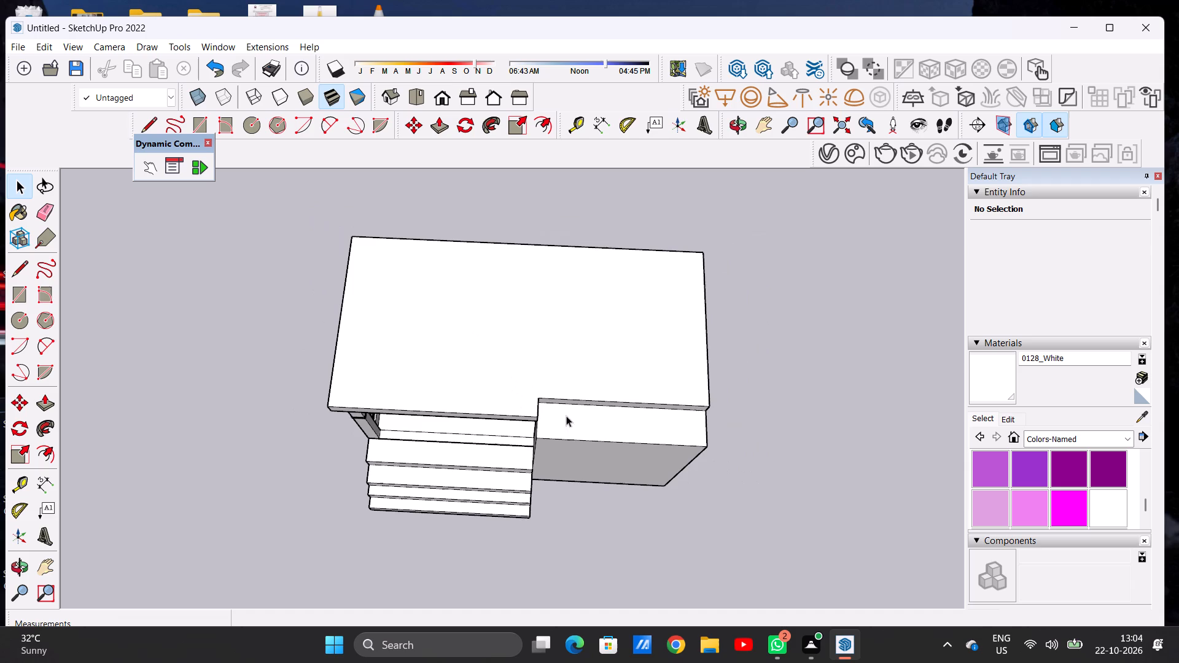
pyautogui.scroll(5, 536, 390)
pyautogui.scroll(-7, 438, 389)
pyautogui.moveTo(515, 416); pyautogui.dragTo(508, 403, button='middle')
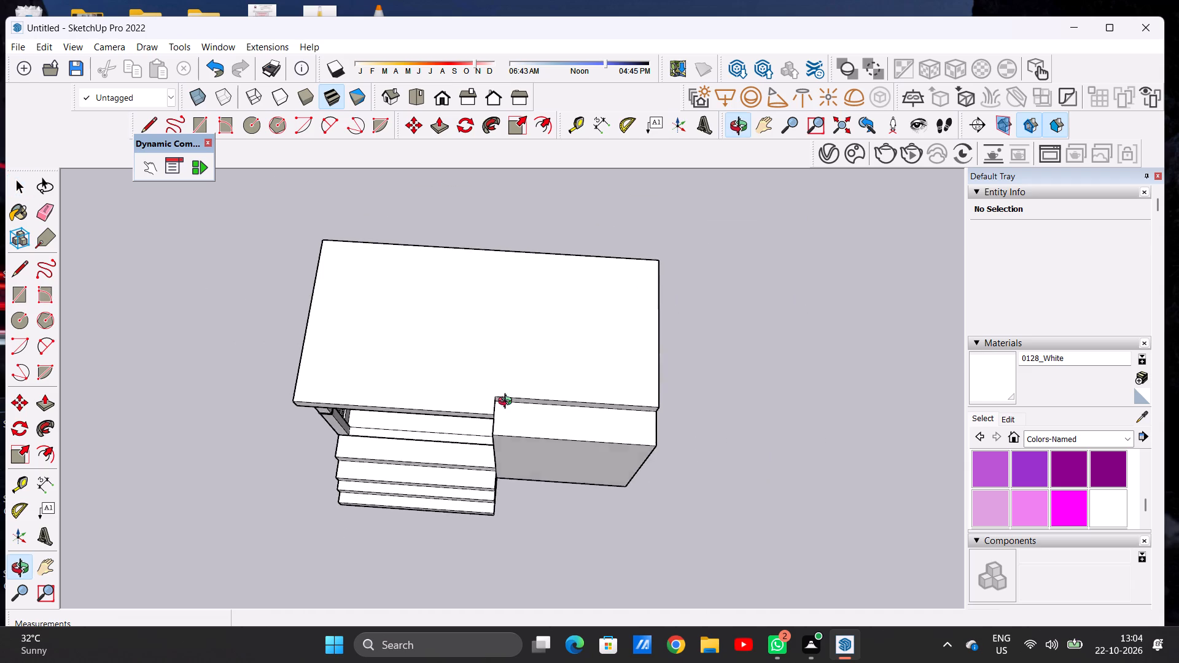
pyautogui.moveTo(508, 403); pyautogui.dragTo(508, 370, button='middle')
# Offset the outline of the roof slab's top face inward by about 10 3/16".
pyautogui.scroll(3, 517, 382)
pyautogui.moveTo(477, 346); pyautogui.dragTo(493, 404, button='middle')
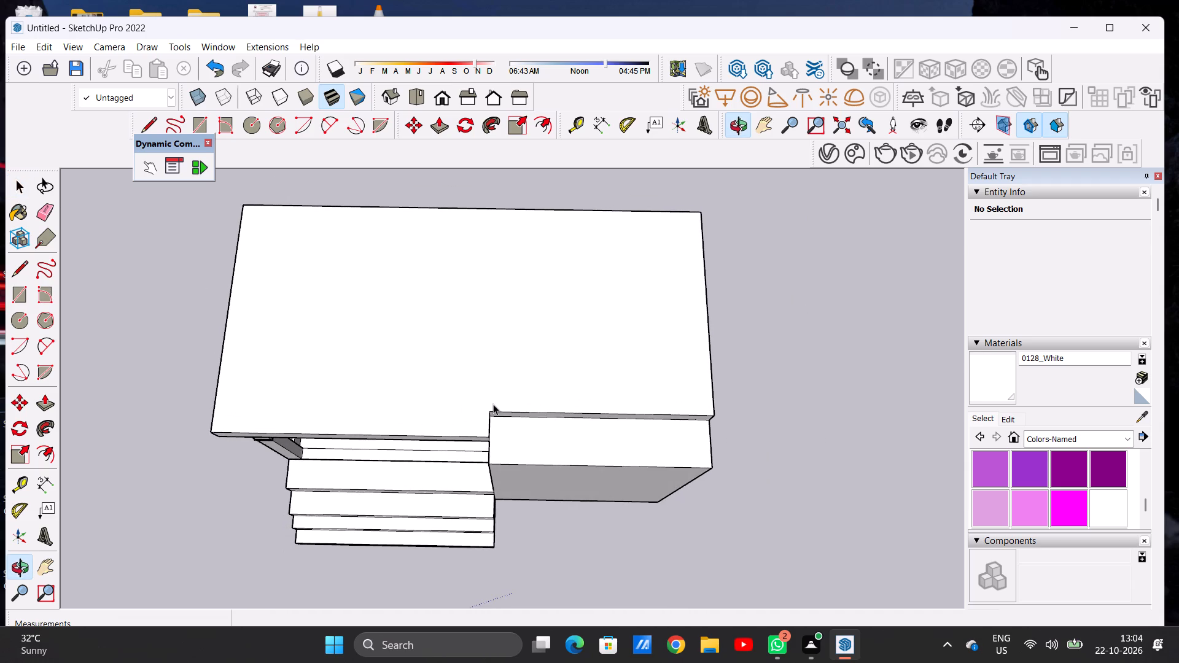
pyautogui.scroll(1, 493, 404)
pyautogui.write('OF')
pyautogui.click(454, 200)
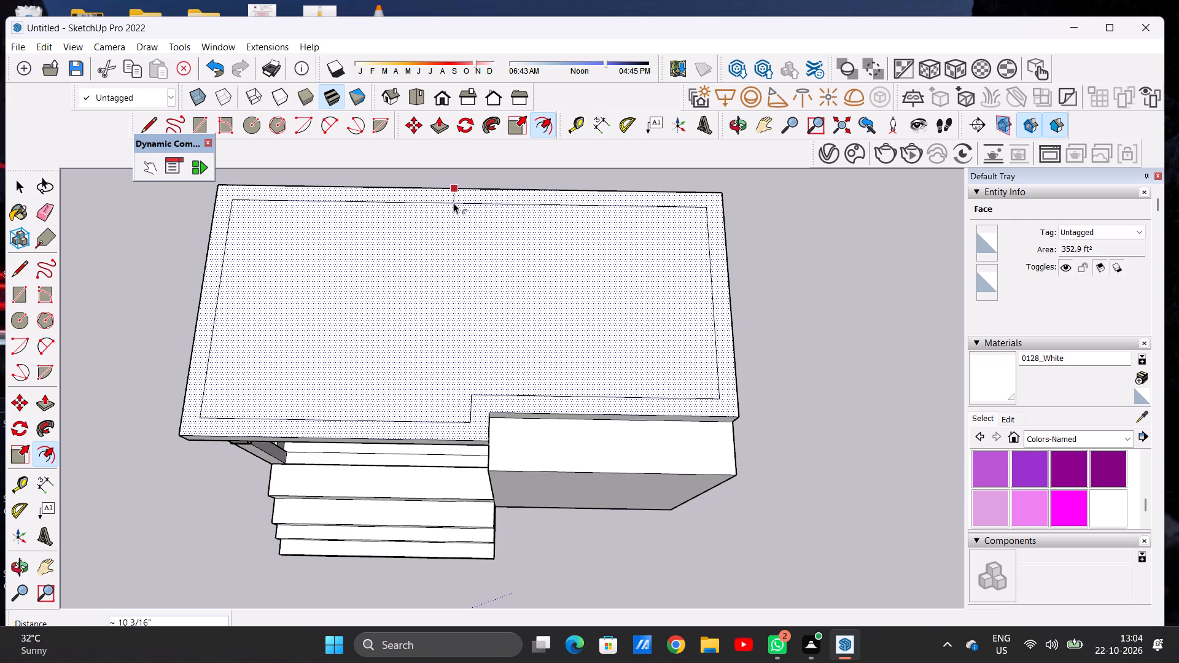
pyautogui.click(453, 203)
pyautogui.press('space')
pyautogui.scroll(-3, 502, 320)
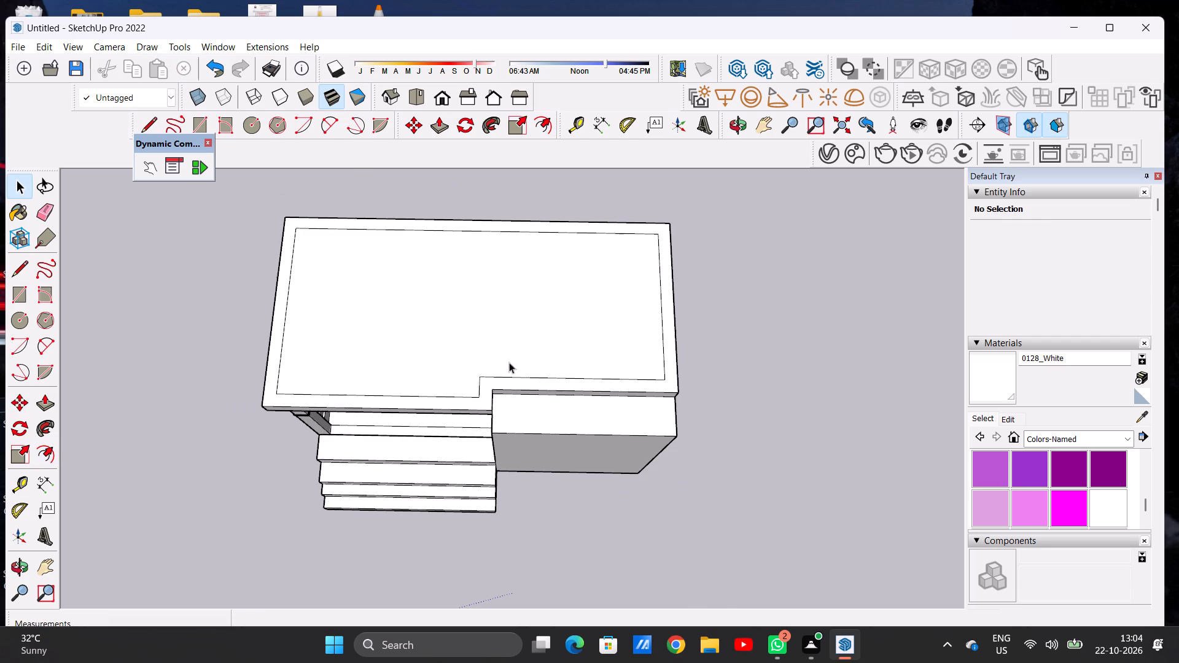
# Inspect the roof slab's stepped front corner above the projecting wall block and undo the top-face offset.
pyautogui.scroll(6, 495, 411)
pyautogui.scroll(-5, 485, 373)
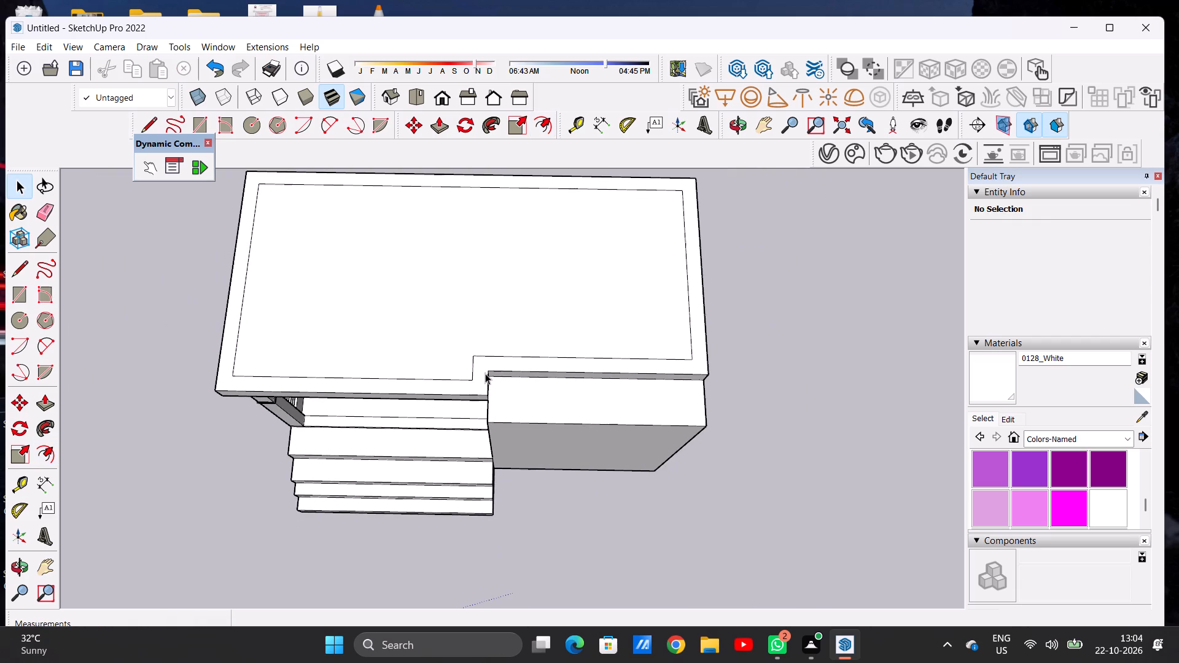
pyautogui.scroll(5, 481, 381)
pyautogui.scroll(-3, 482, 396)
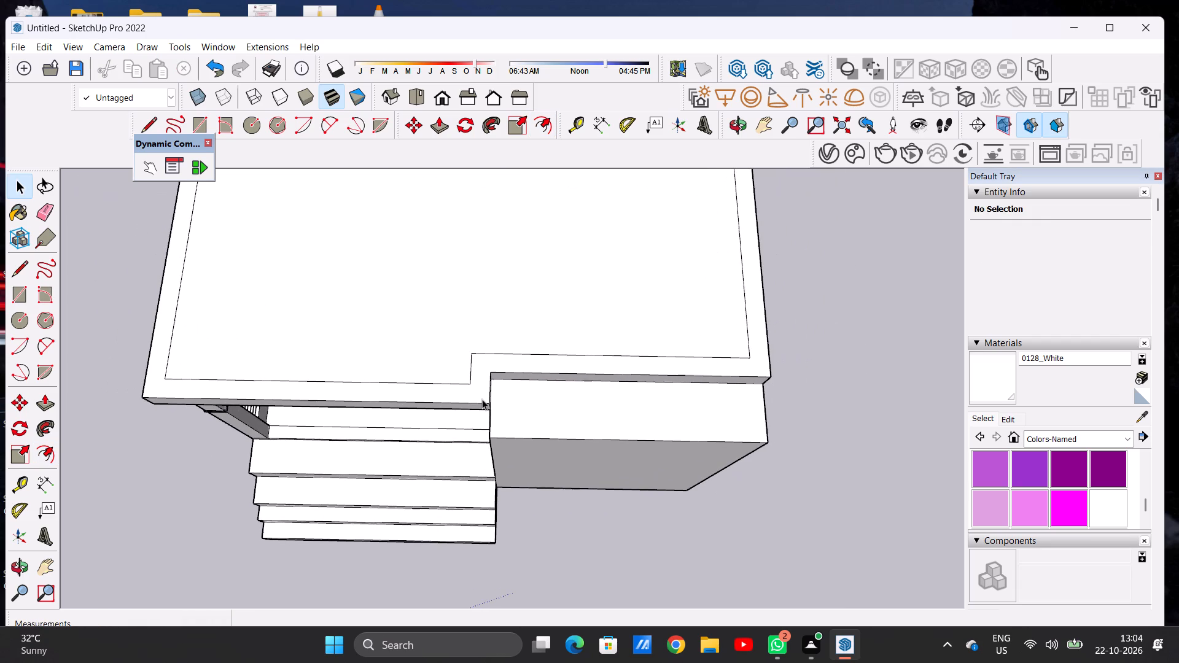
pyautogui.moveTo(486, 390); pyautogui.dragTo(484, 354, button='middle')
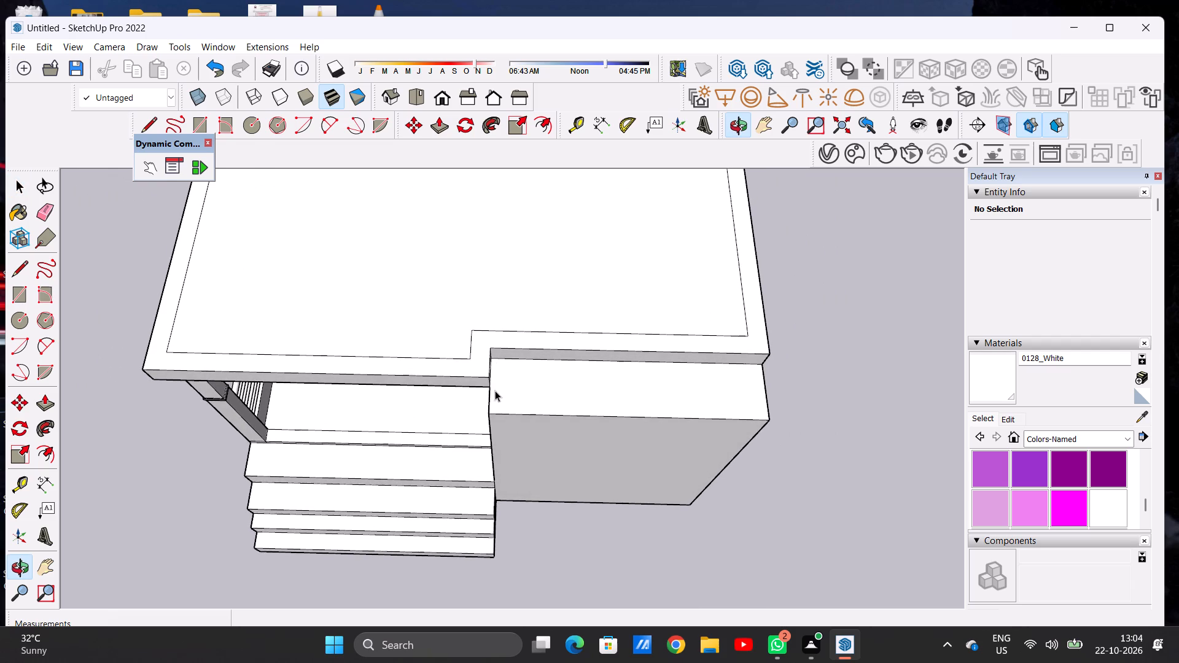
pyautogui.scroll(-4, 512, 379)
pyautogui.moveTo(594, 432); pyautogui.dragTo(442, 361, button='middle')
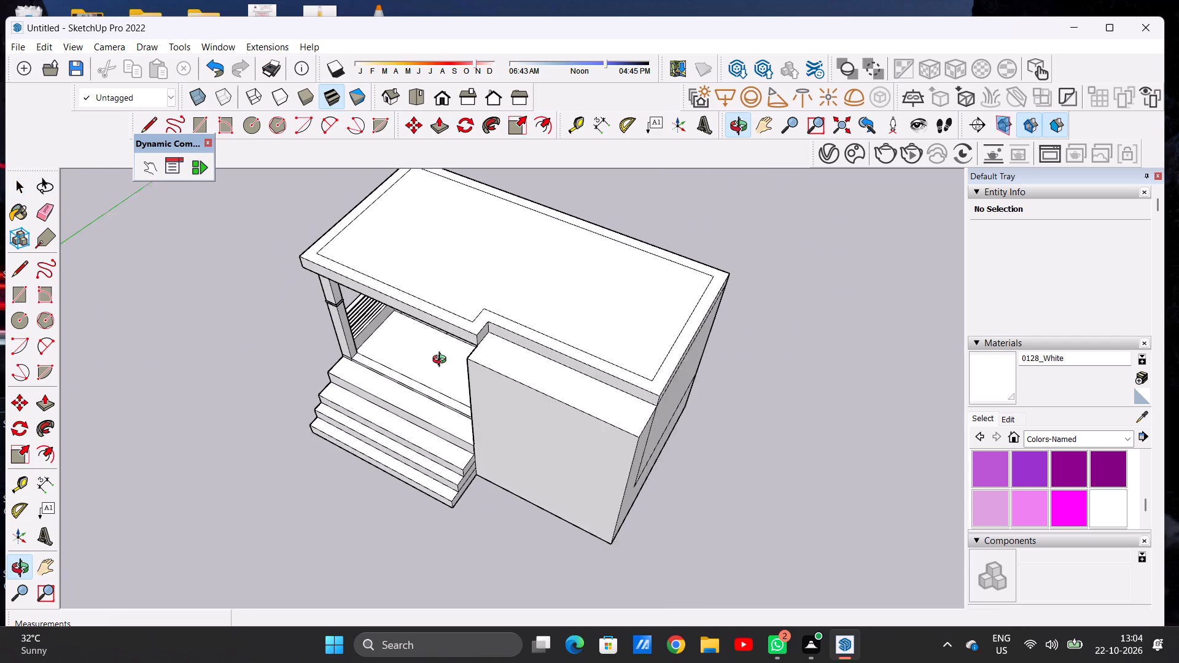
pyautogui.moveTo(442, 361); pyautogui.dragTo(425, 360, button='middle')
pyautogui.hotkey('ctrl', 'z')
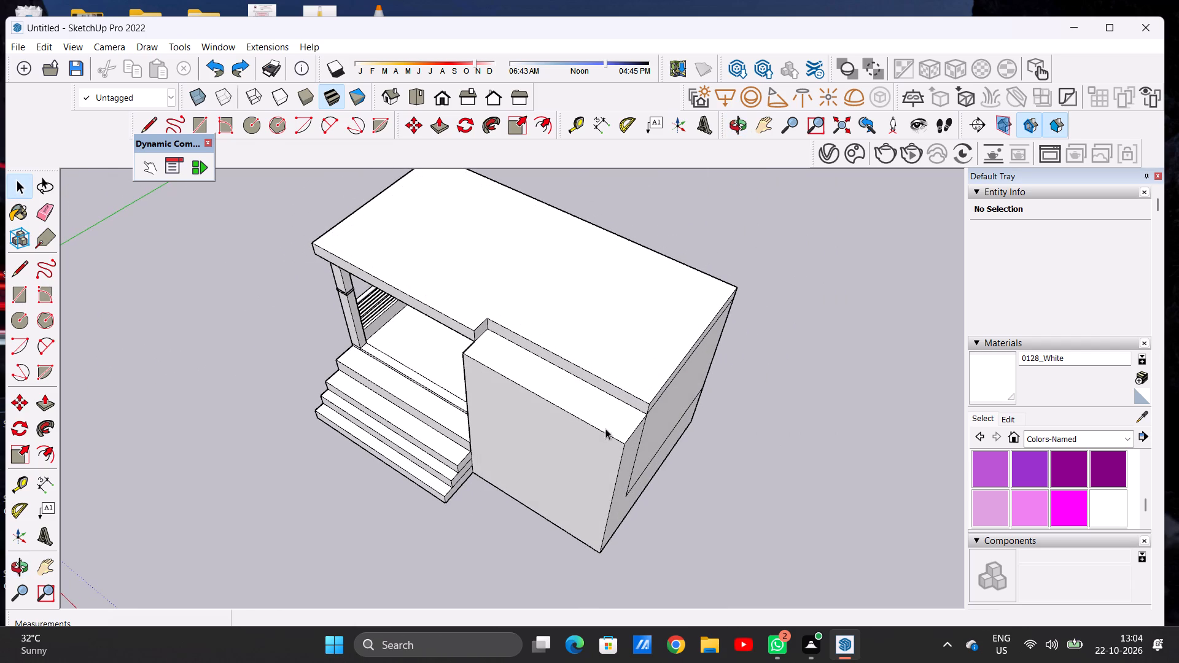
# Push/Pull the roof slab's recessed front face outward 2' 8" to the front face of the projecting wall block.
pyautogui.scroll(6, 663, 428)
pyautogui.press('p')
pyautogui.scroll(3, 610, 370)
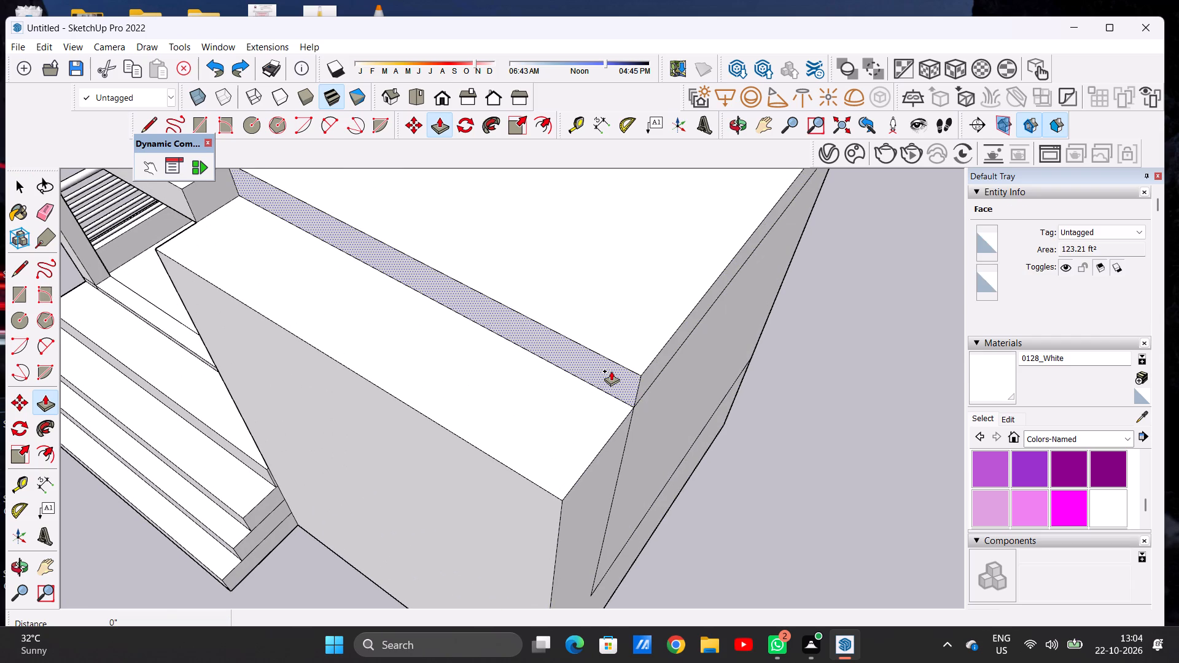
pyautogui.click(611, 371)
pyautogui.click(562, 503)
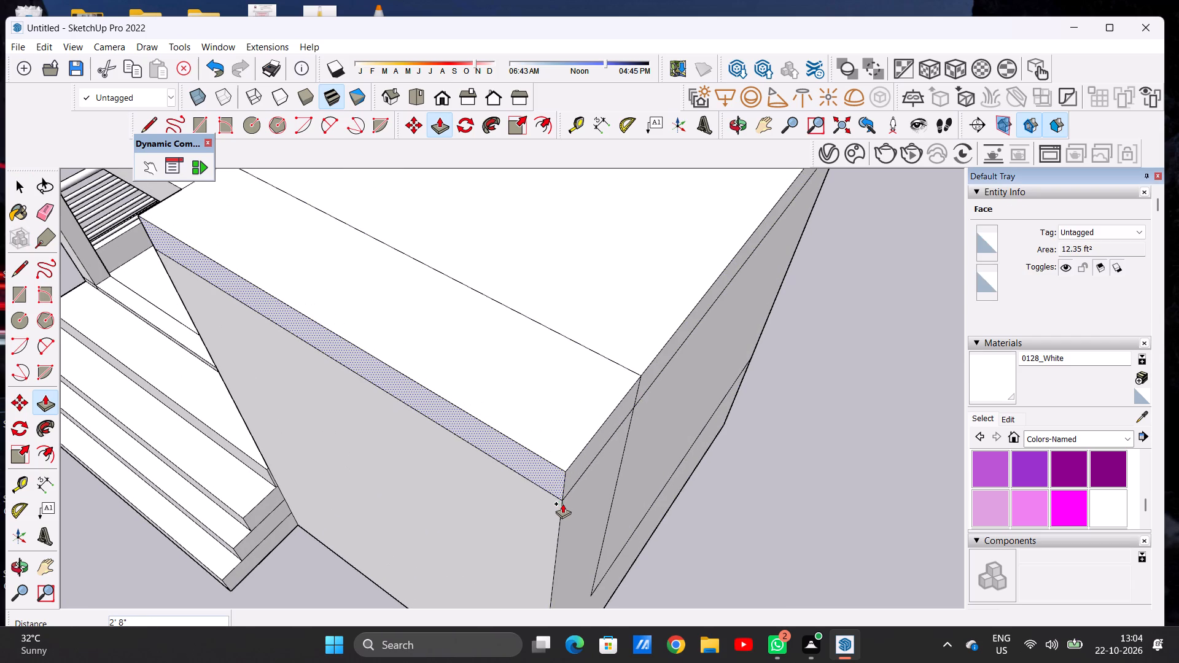
pyautogui.press('space')
# Draw a line across the extended slab top from the porch slab's front corner, parallel to the red axis, to the outer side edge.
pyautogui.scroll(-14, 542, 432)
pyautogui.moveTo(418, 387); pyautogui.dragTo(581, 402, button='middle')
pyautogui.scroll(4, 581, 402)
pyautogui.moveTo(516, 324); pyautogui.dragTo(524, 385, button='middle')
pyautogui.scroll(4, 525, 426)
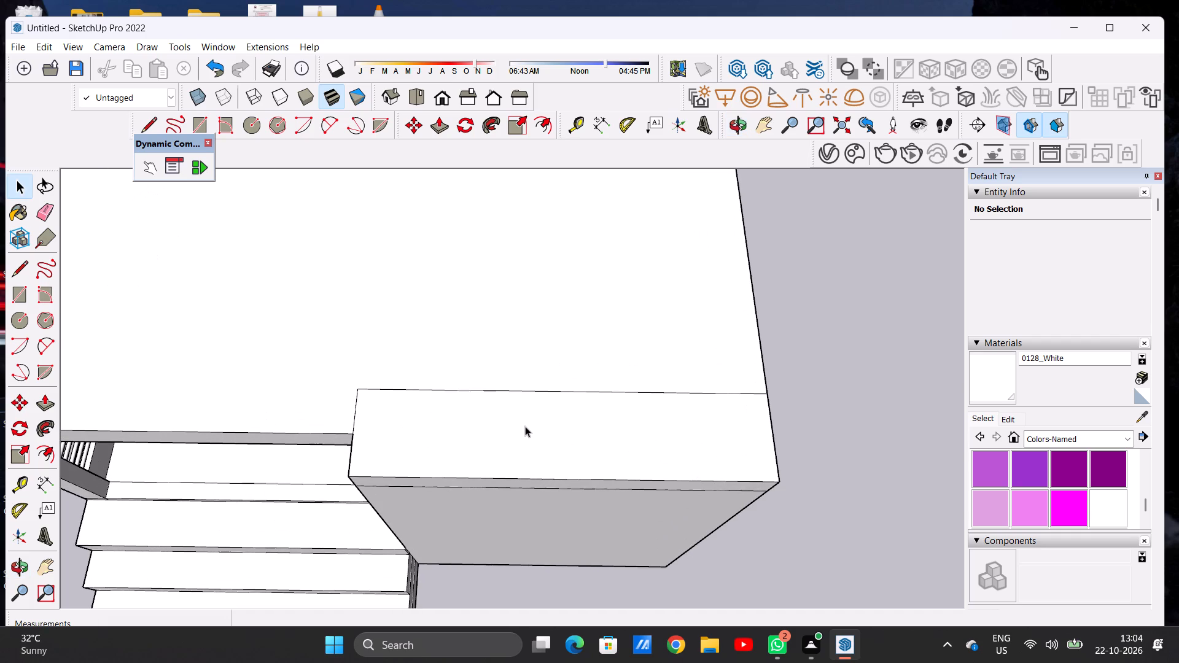
pyautogui.press('l')
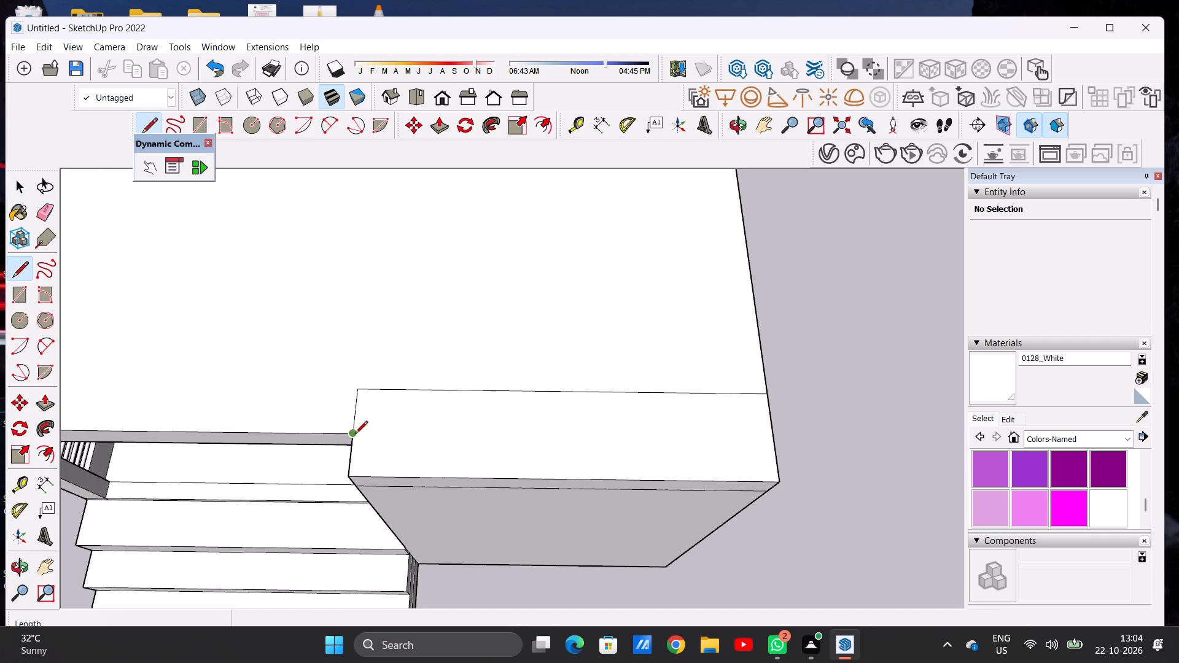
pyautogui.click(355, 435)
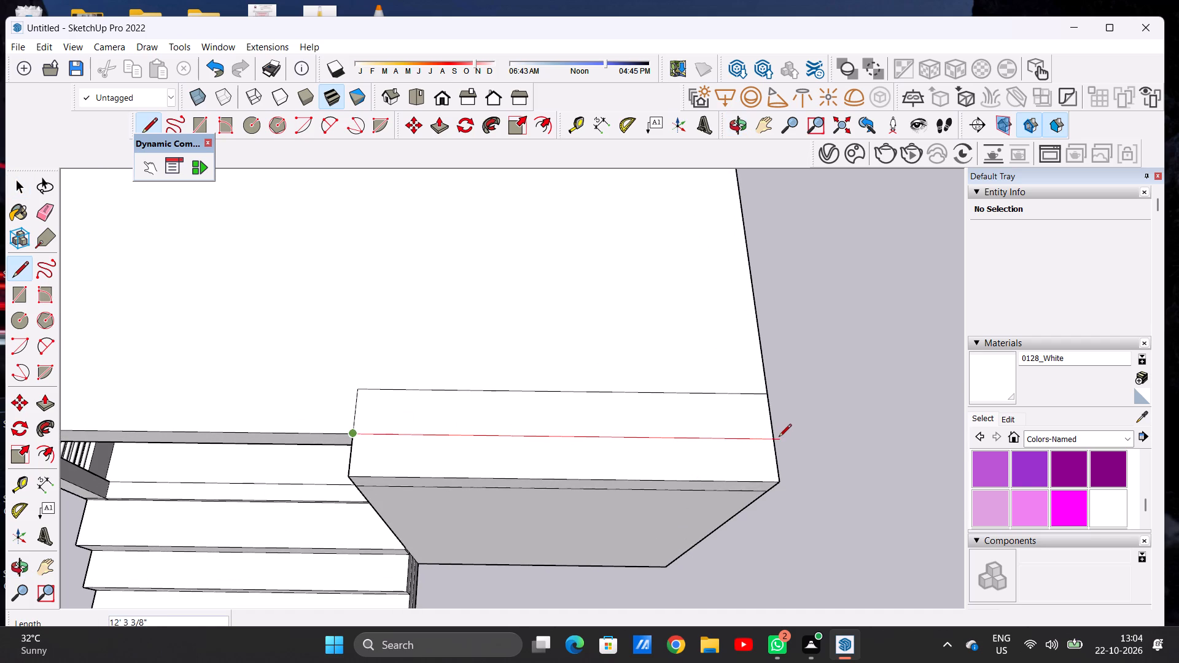
pyautogui.click(770, 439)
pyautogui.press('space')
# Erase the two edges of the old recess between the main roof slab top and the new dividing line.
pyautogui.scroll(2, 456, 410)
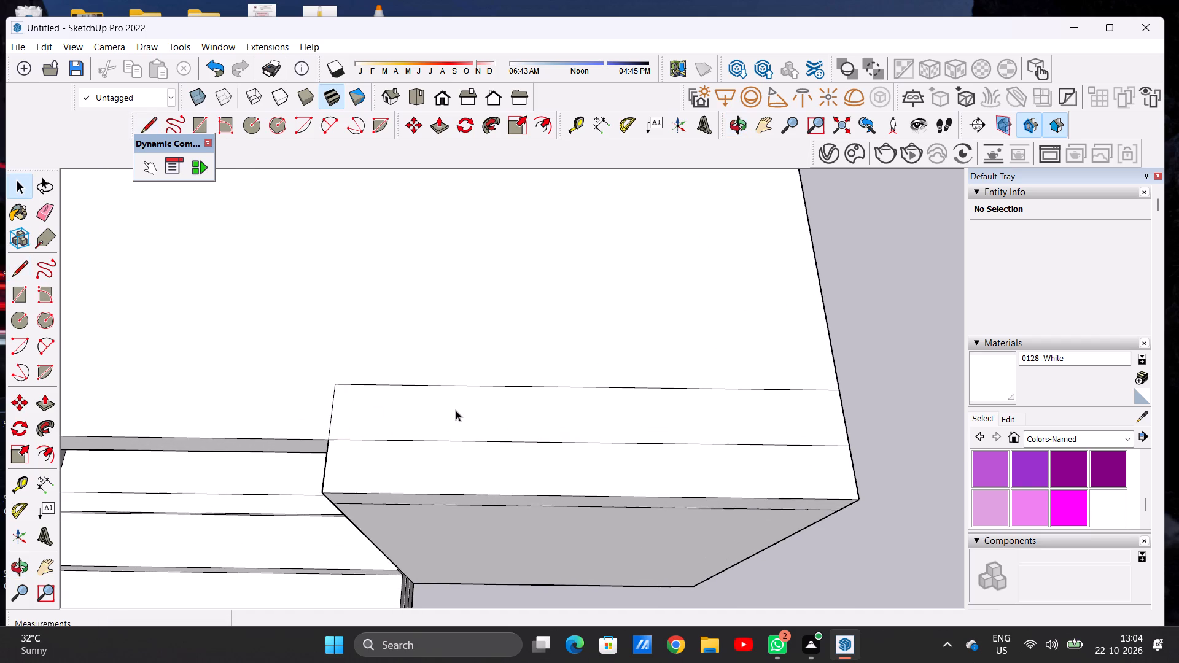
pyautogui.press('e')
pyautogui.moveTo(435, 355); pyautogui.dragTo(441, 392)
pyautogui.moveTo(332, 402); pyautogui.dragTo(345, 409)
pyautogui.press('space')
pyautogui.scroll(-8, 465, 394)
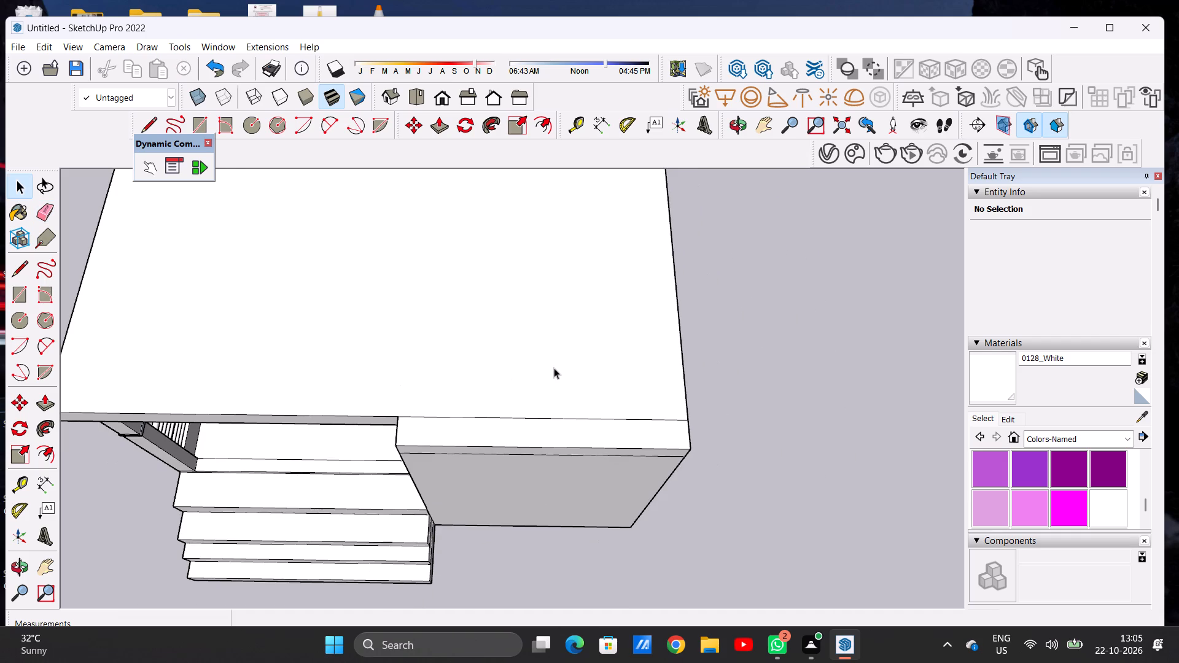
# Offset the main roof slab's top face inward about 8 3/4" to form a border around its perimeter.
pyautogui.scroll(1, 422, 421)
pyautogui.scroll(-1, 422, 421)
pyautogui.scroll(4, 422, 421)
pyautogui.scroll(-12, 537, 390)
pyautogui.scroll(2, 532, 355)
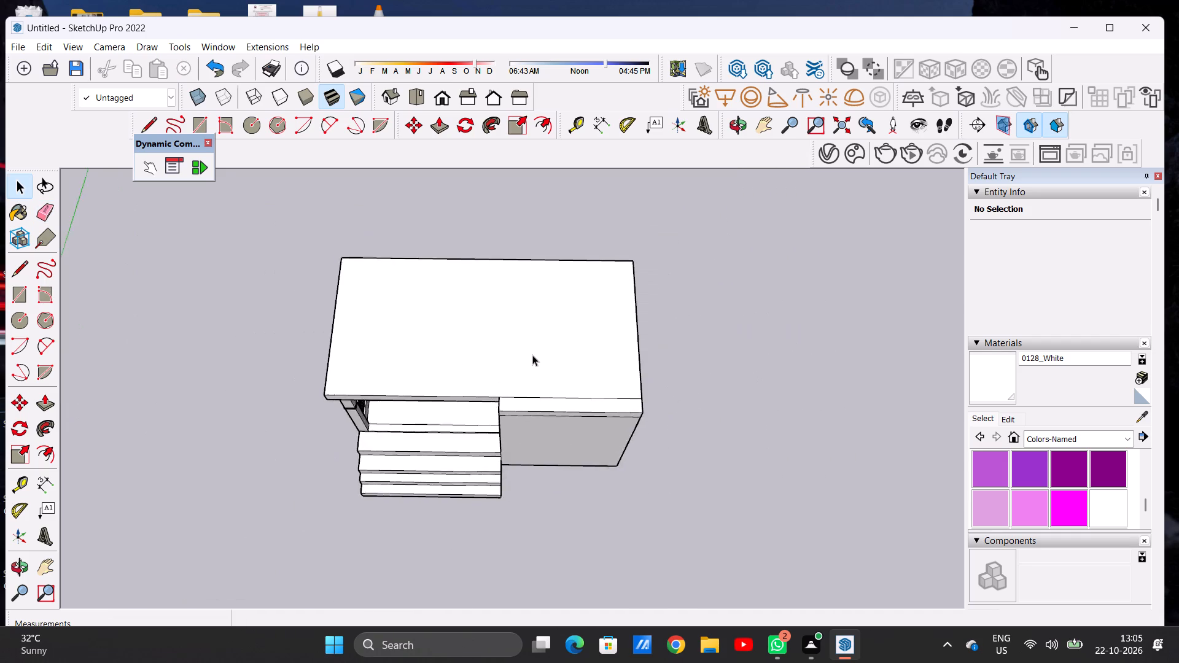
pyautogui.scroll(4, 532, 355)
pyautogui.write('OF')
pyautogui.click(435, 240)
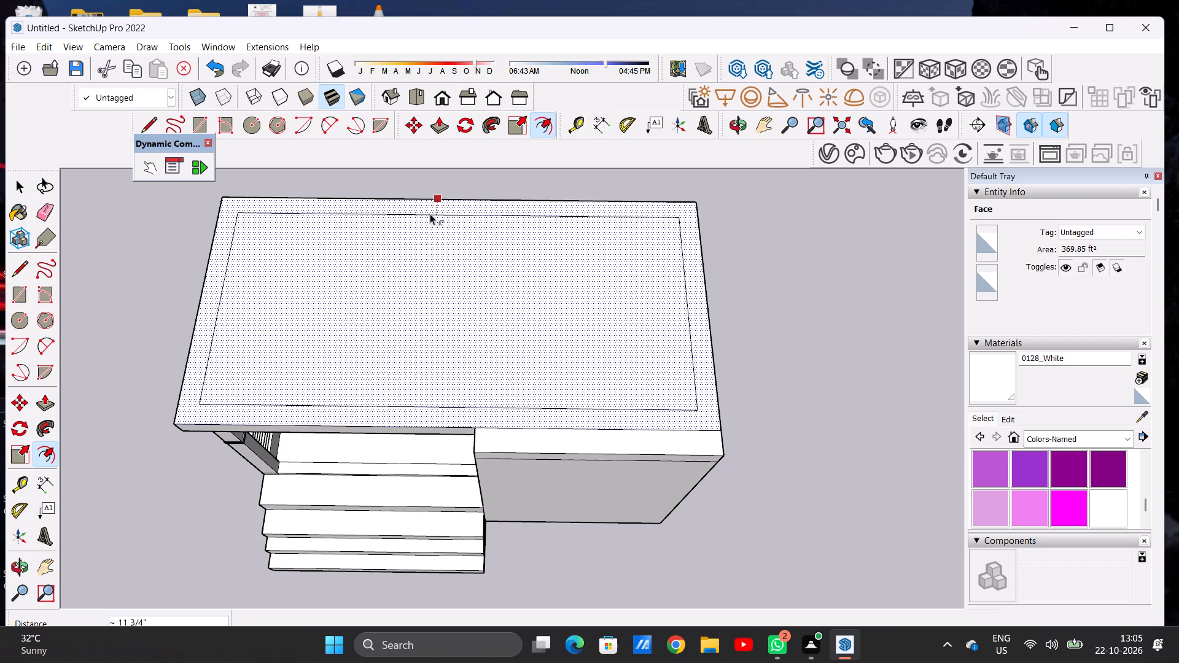
pyautogui.click(430, 210)
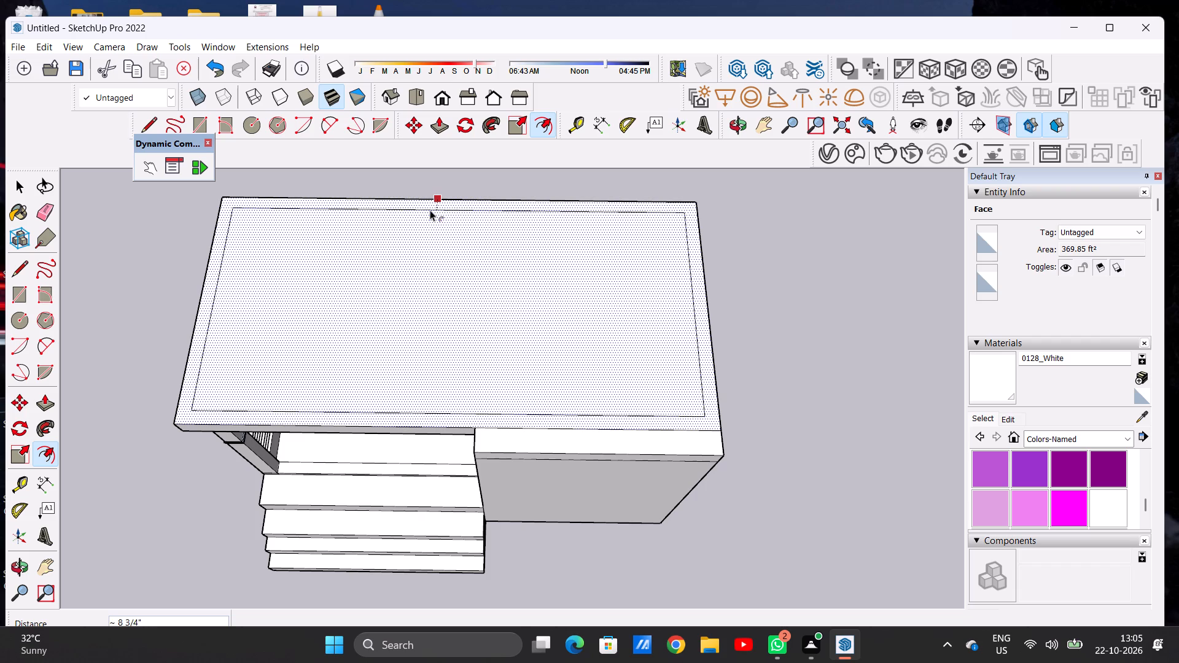
pyautogui.press('space')
# Examine the bordered roof top, the porch with its steps, and the projecting front wall block from several angles and distances.
pyautogui.scroll(-2, 549, 411)
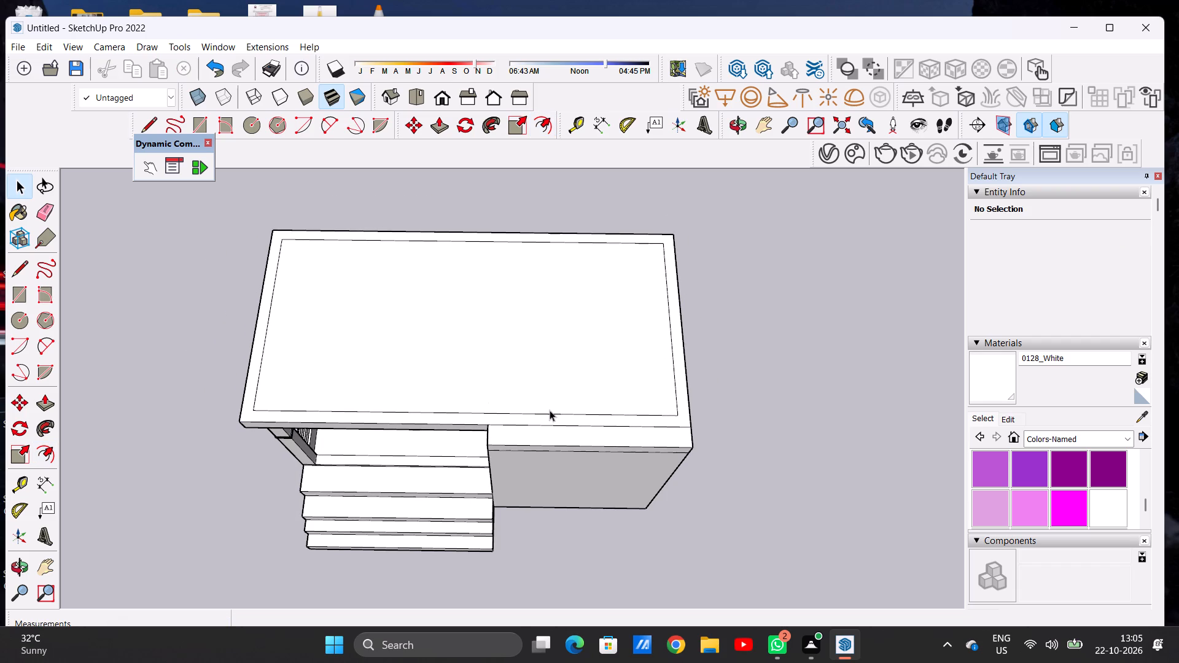
pyautogui.scroll(-6, 575, 369)
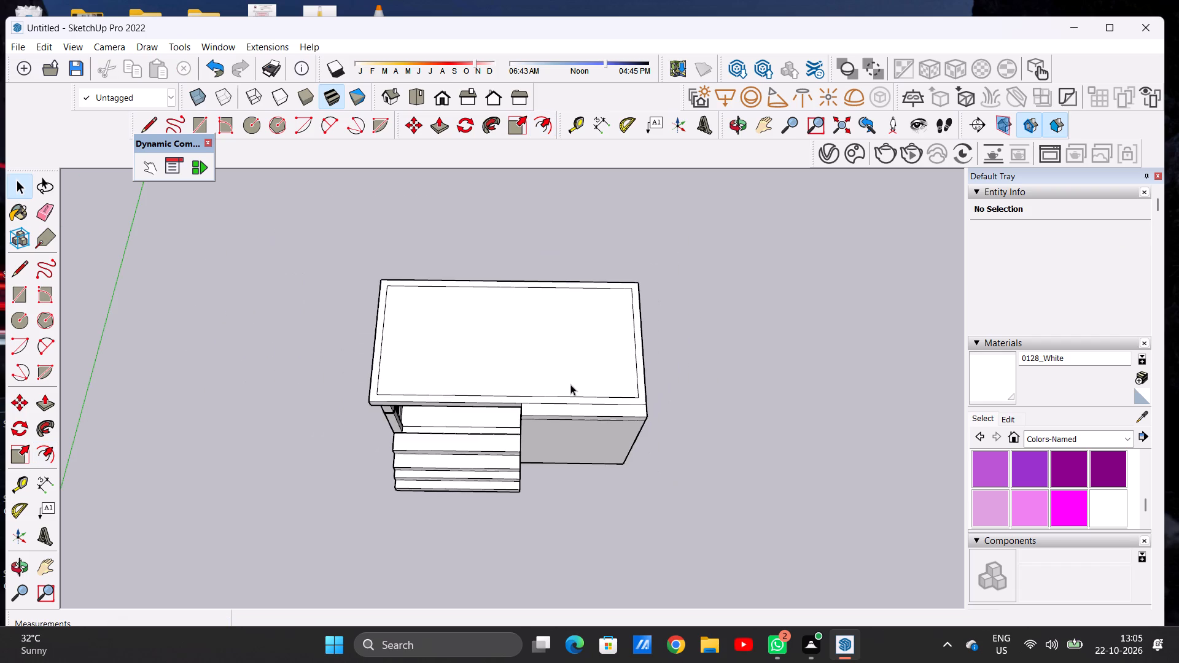
pyautogui.scroll(1, 459, 410)
pyautogui.scroll(-1, 459, 410)
pyautogui.scroll(6, 459, 410)
pyautogui.moveTo(488, 440); pyautogui.dragTo(497, 319, button='middle')
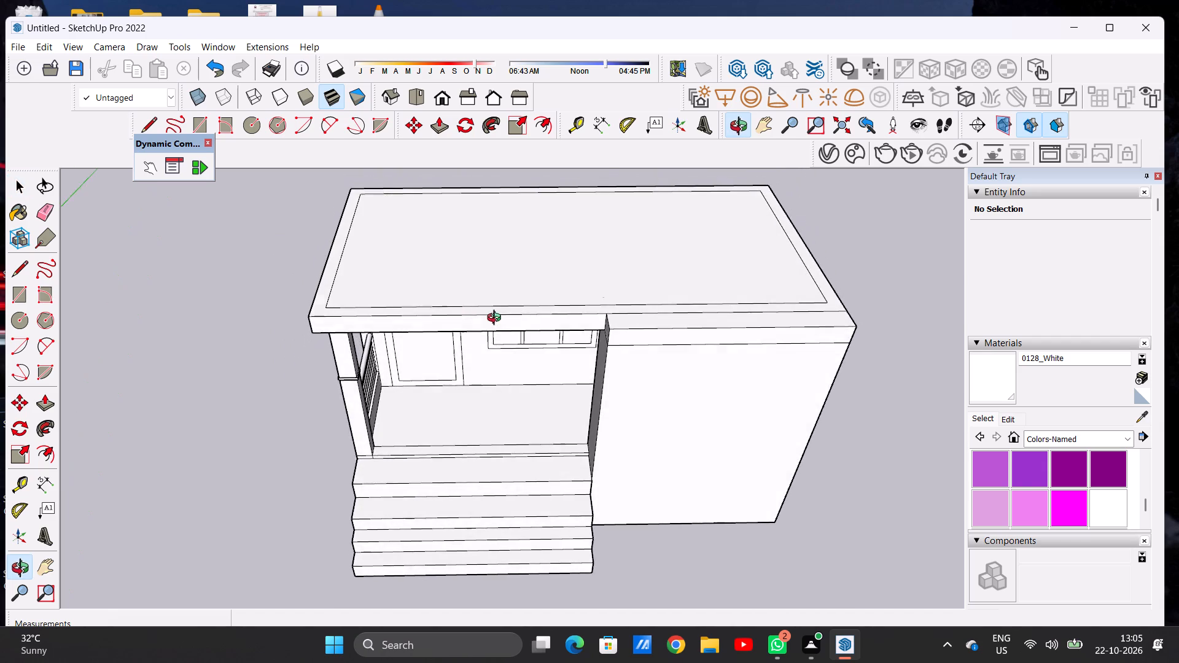
pyautogui.moveTo(497, 319); pyautogui.dragTo(513, 435, button='middle')
pyautogui.scroll(-6, 419, 424)
pyautogui.scroll(2, 433, 426)
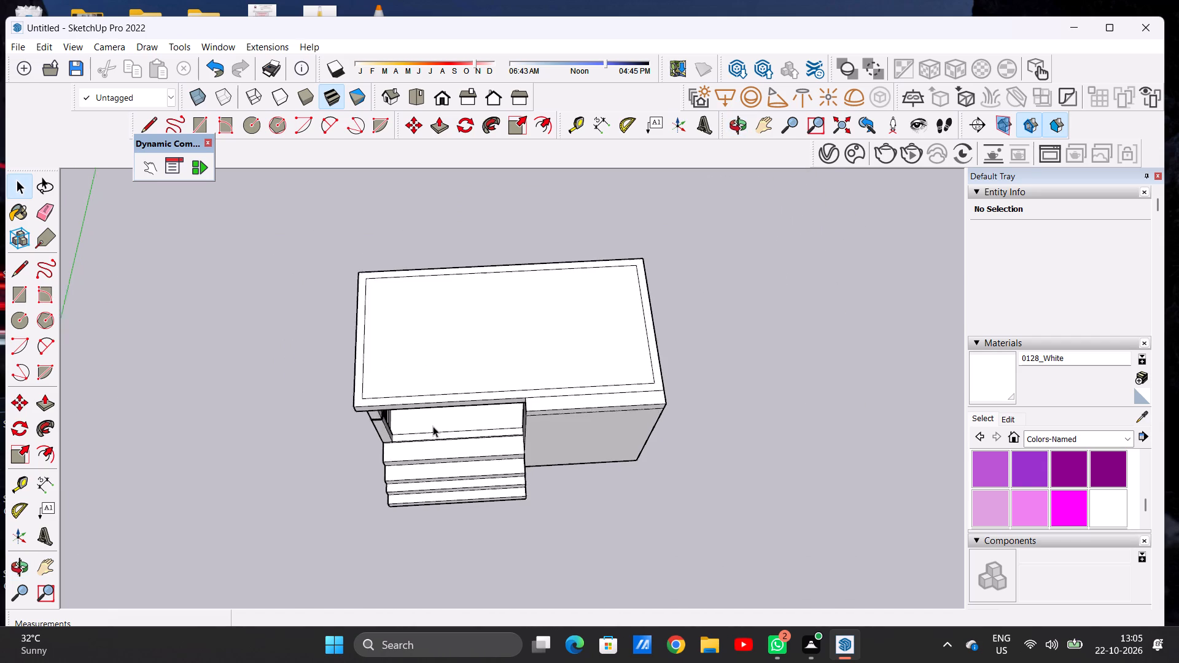
pyautogui.scroll(2, 433, 426)
pyautogui.scroll(-4, 433, 427)
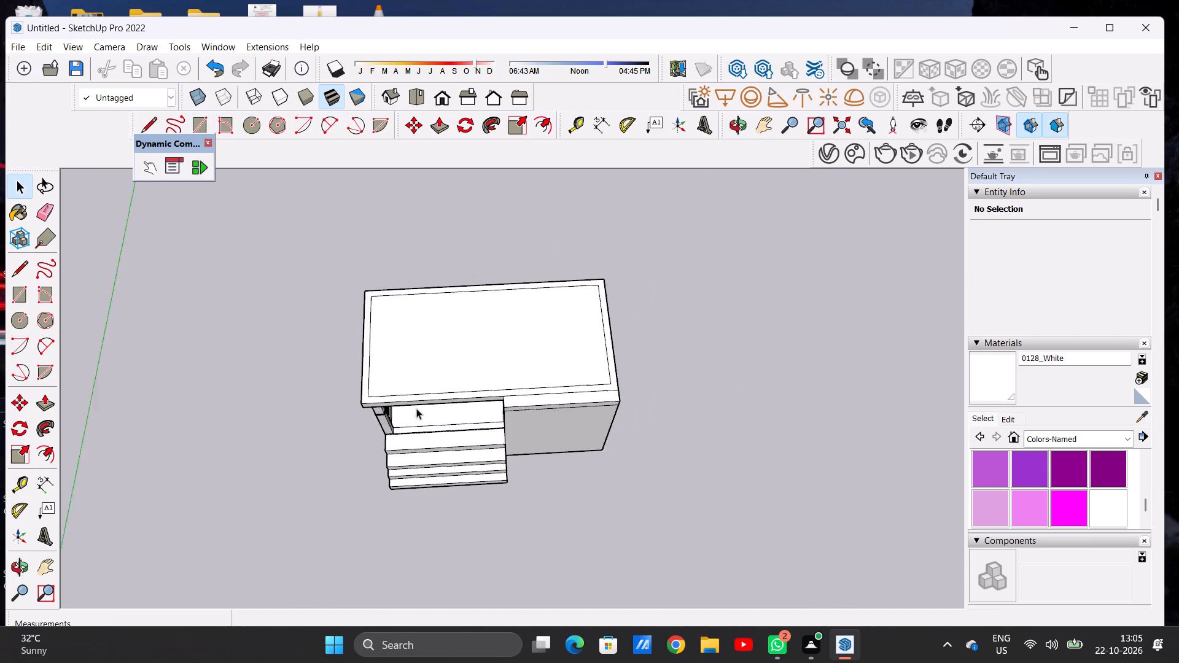
pyautogui.scroll(-2, 416, 408)
pyautogui.scroll(5, 446, 381)
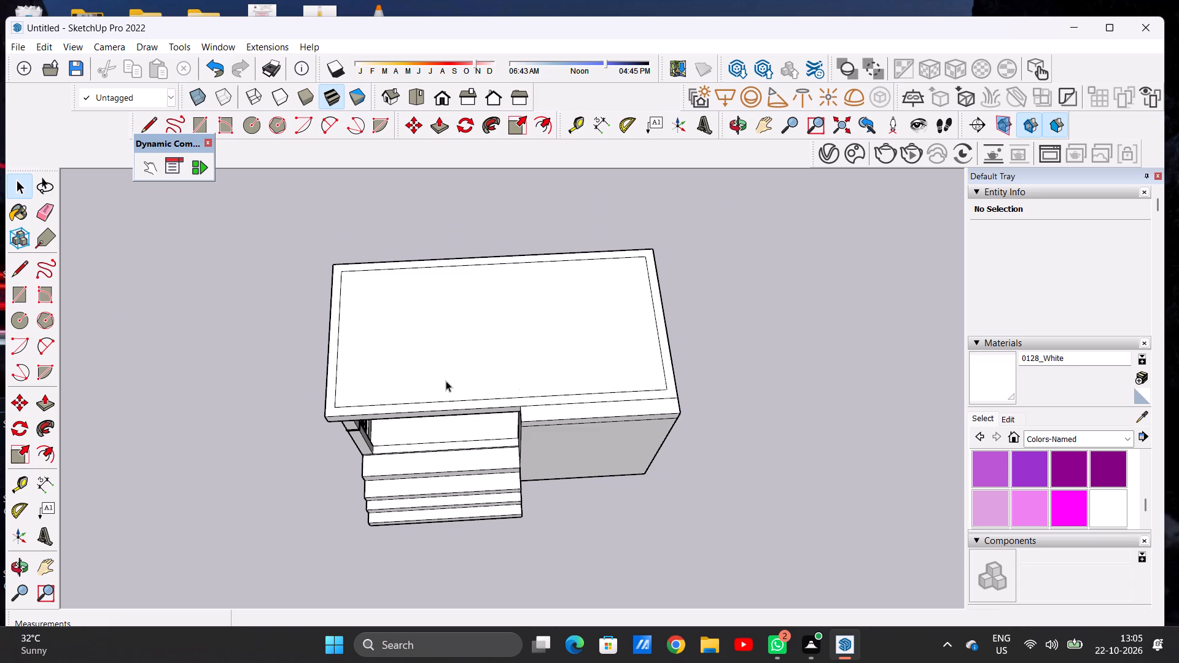
pyautogui.scroll(-6, 446, 381)
pyautogui.scroll(8, 409, 494)
pyautogui.scroll(-4, 409, 494)
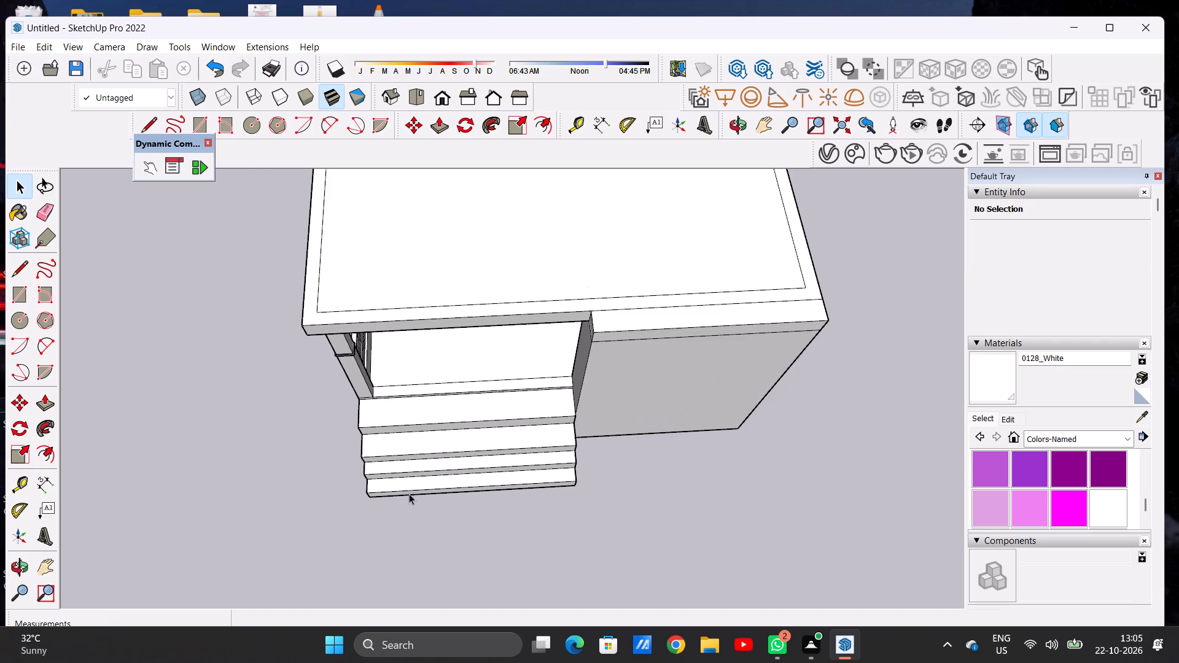
pyautogui.scroll(-6, 409, 494)
pyautogui.scroll(5, 409, 494)
pyautogui.scroll(-8, 409, 494)
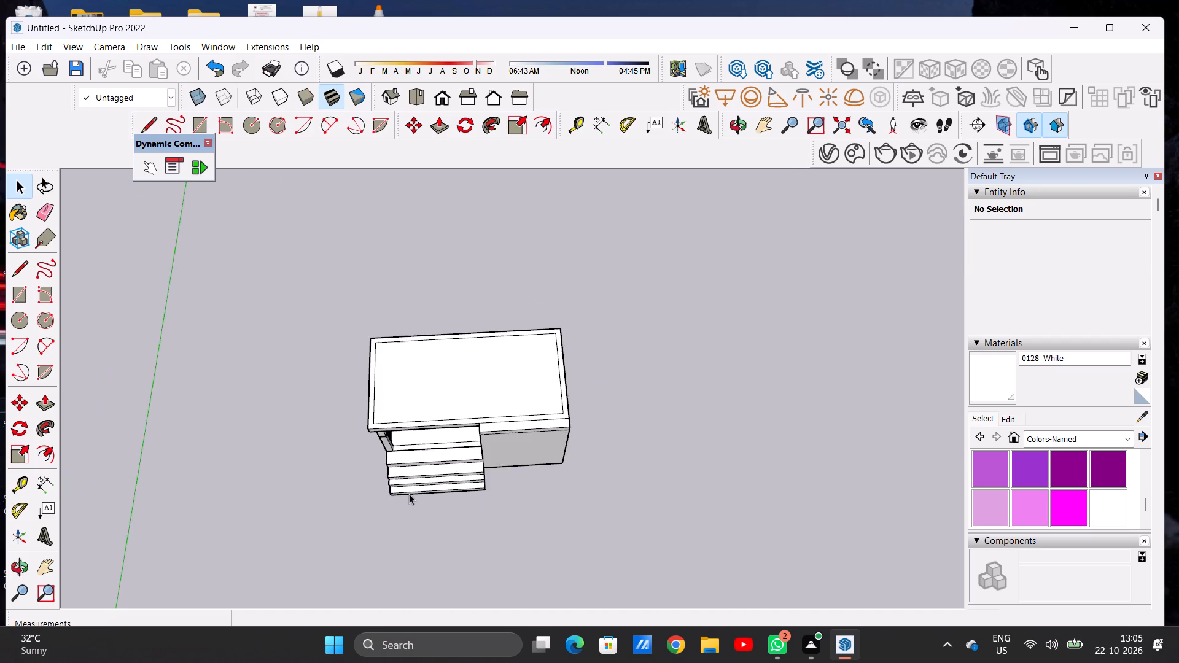
pyautogui.scroll(-2, 409, 494)
pyautogui.scroll(8, 412, 467)
pyautogui.moveTo(434, 451); pyautogui.dragTo(428, 400, button='middle')
pyautogui.scroll(5, 354, 326)
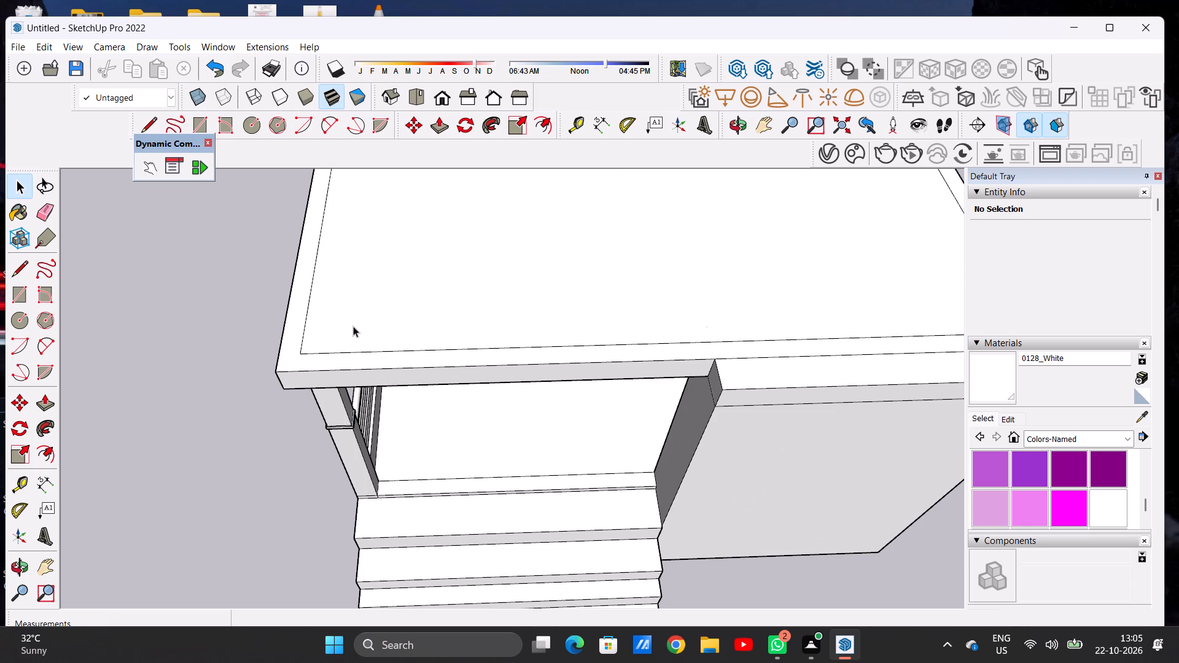
pyautogui.scroll(-4, 339, 319)
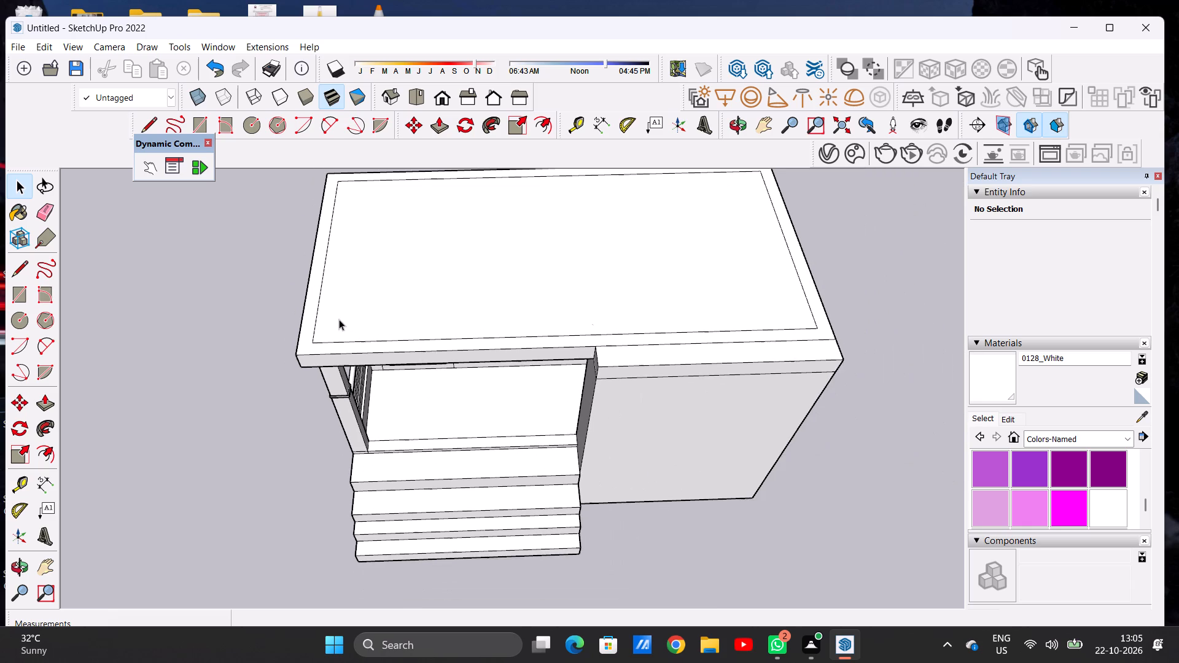
pyautogui.scroll(-4, 443, 336)
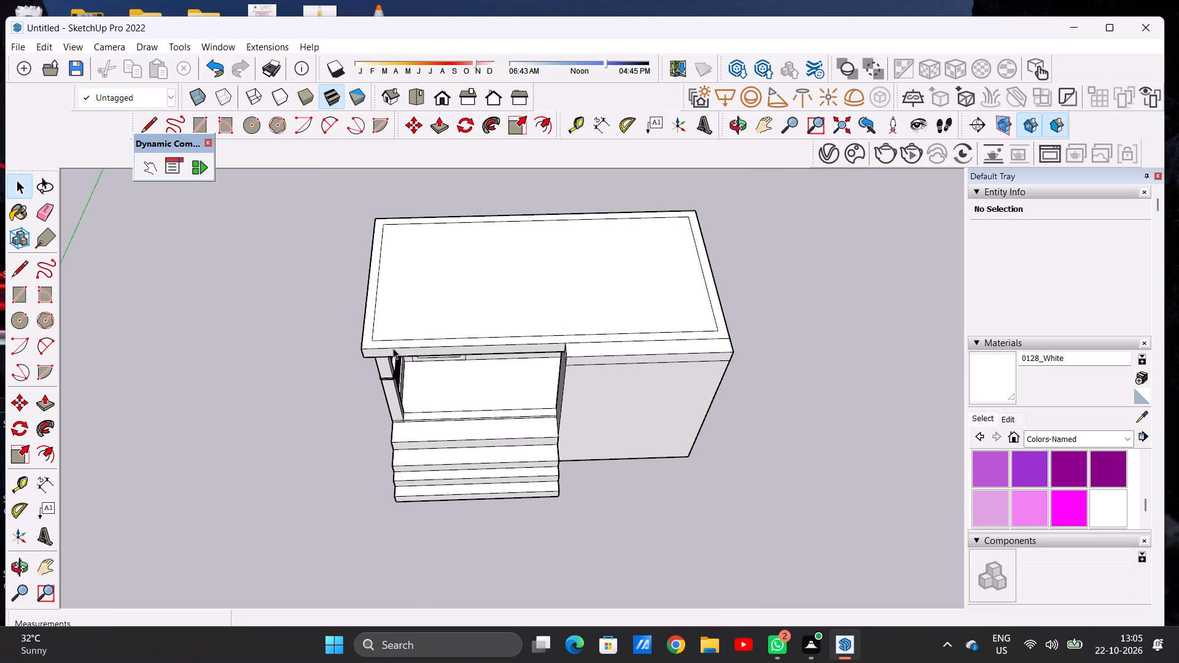
pyautogui.scroll(5, 393, 348)
pyautogui.scroll(-6, 393, 348)
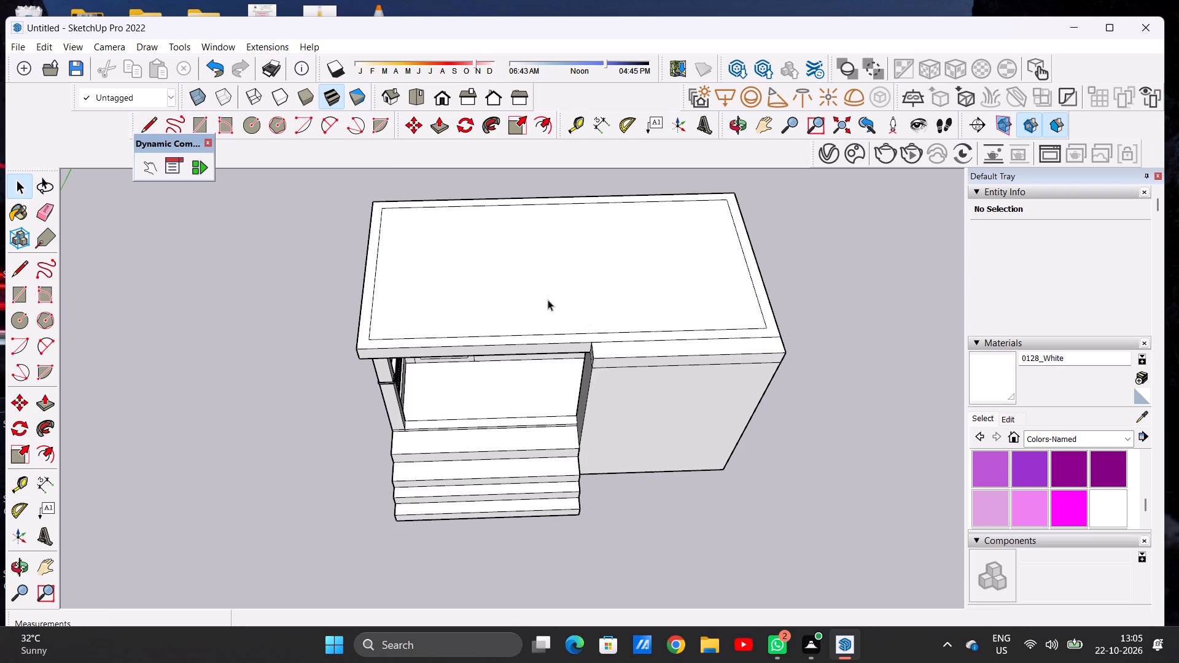
# Draw two closely spaced lines parallel to the red axis across the middle of the inner roof face, each about 25' 6" long.
pyautogui.press('l')
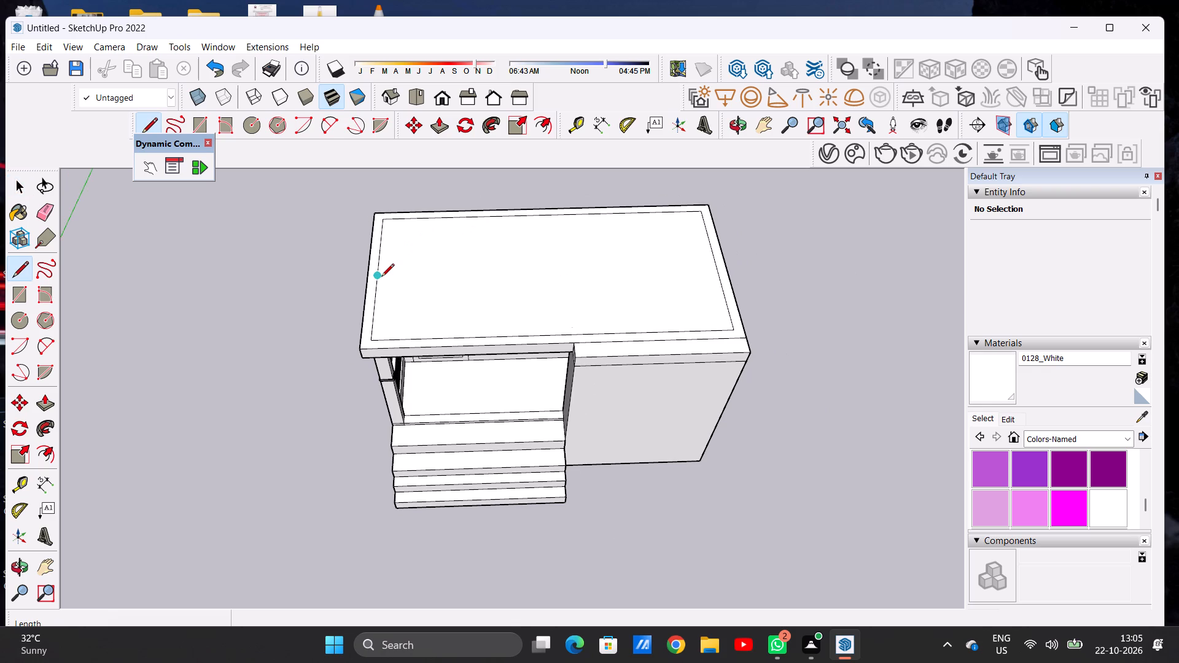
pyautogui.click(381, 277)
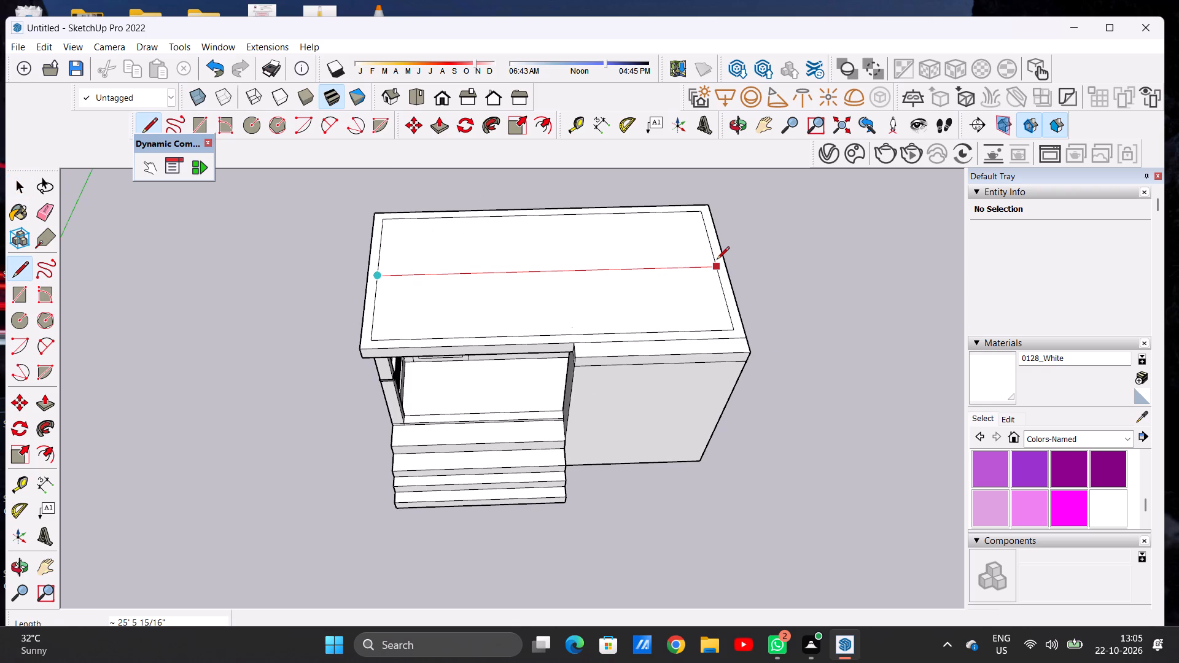
pyautogui.click(717, 260)
pyautogui.scroll(5, 717, 262)
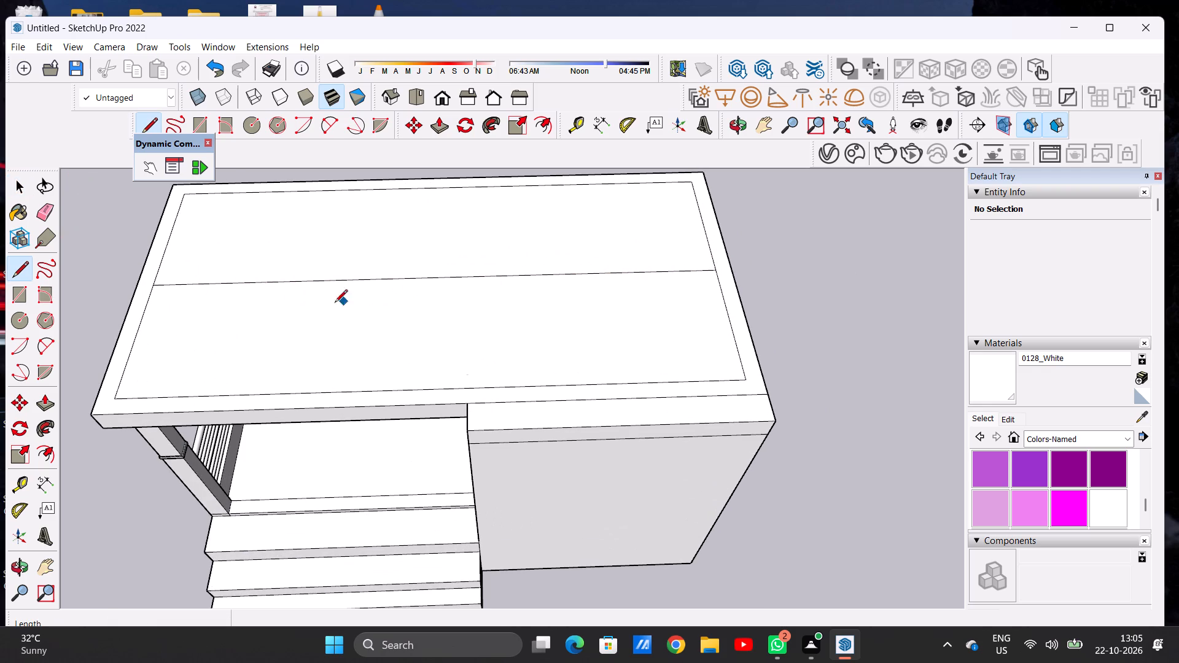
pyautogui.scroll(4, 187, 308)
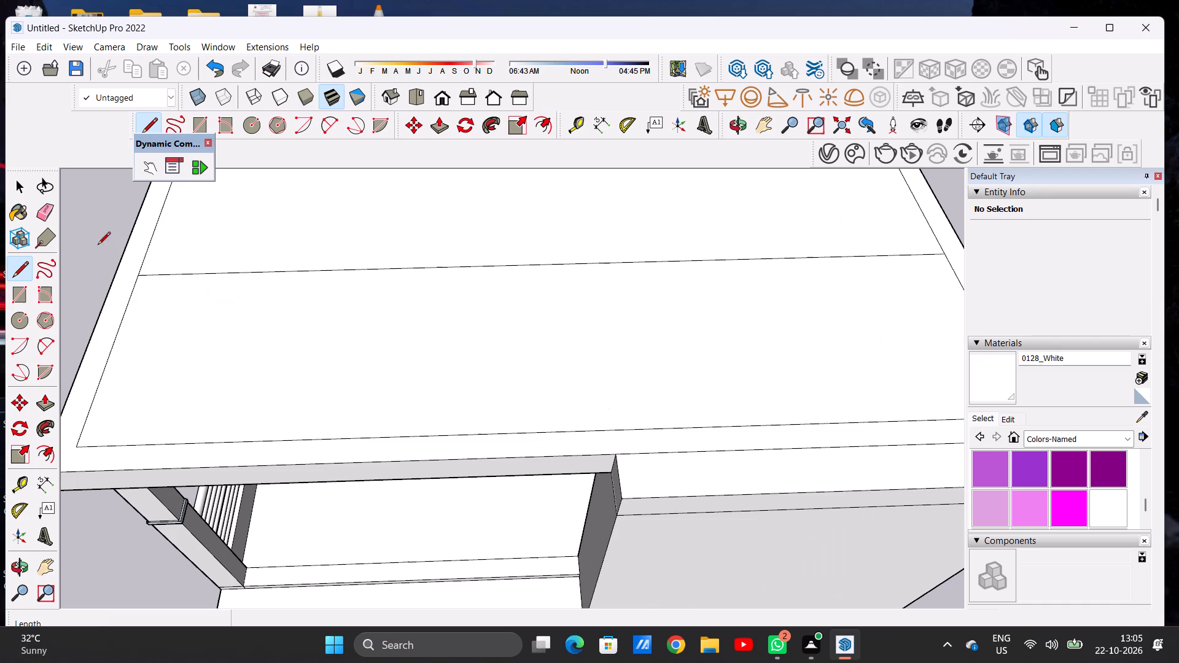
pyautogui.click(134, 291)
pyautogui.scroll(-15, 292, 320)
pyautogui.scroll(13, 357, 313)
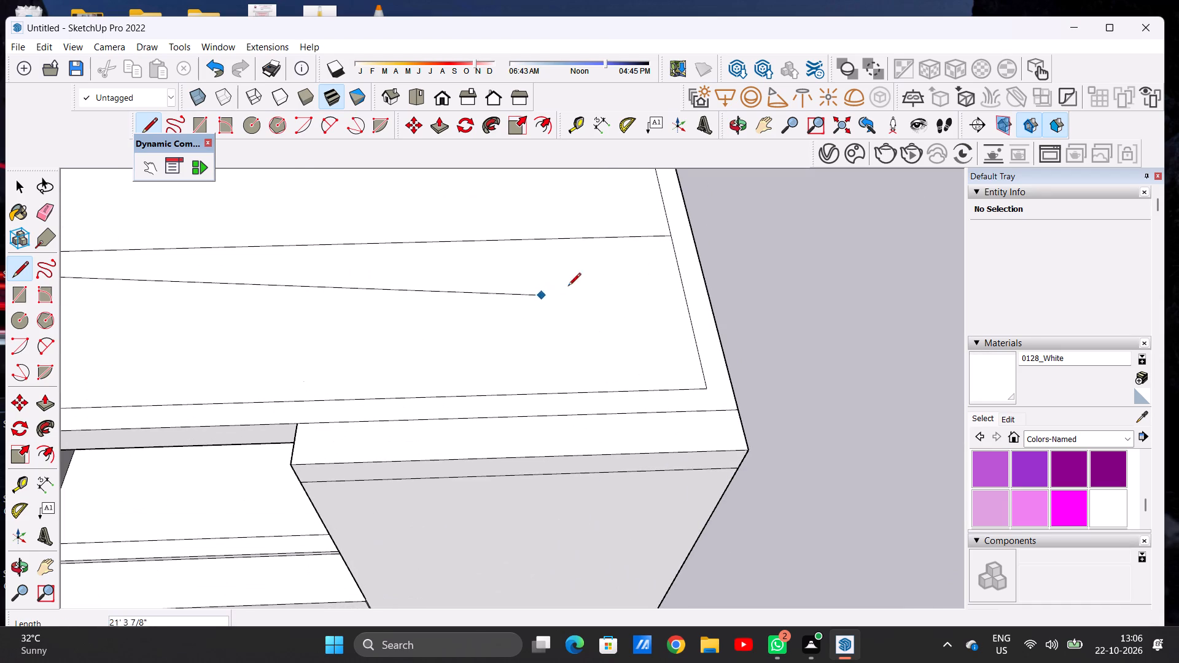
pyautogui.click(671, 246)
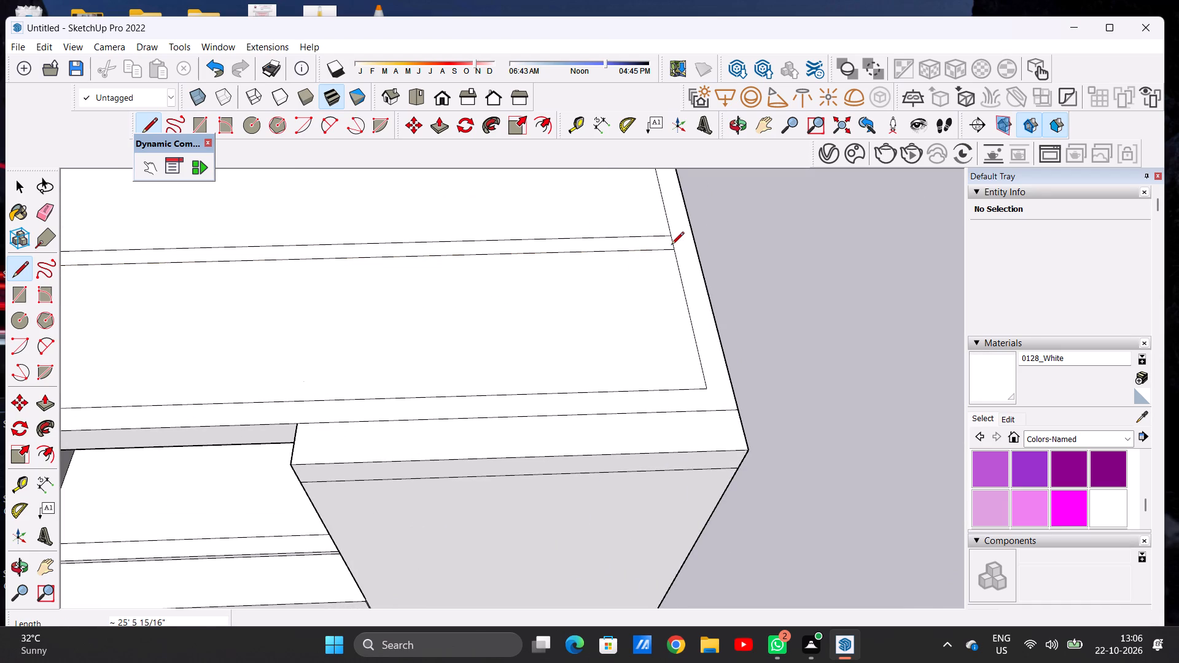
pyautogui.press('space')
# Examine the narrow strip across the roof top and where its ends meet the border, from the front and from above.
pyautogui.scroll(-12, 602, 331)
pyautogui.scroll(-9, 526, 356)
pyautogui.scroll(5, 355, 324)
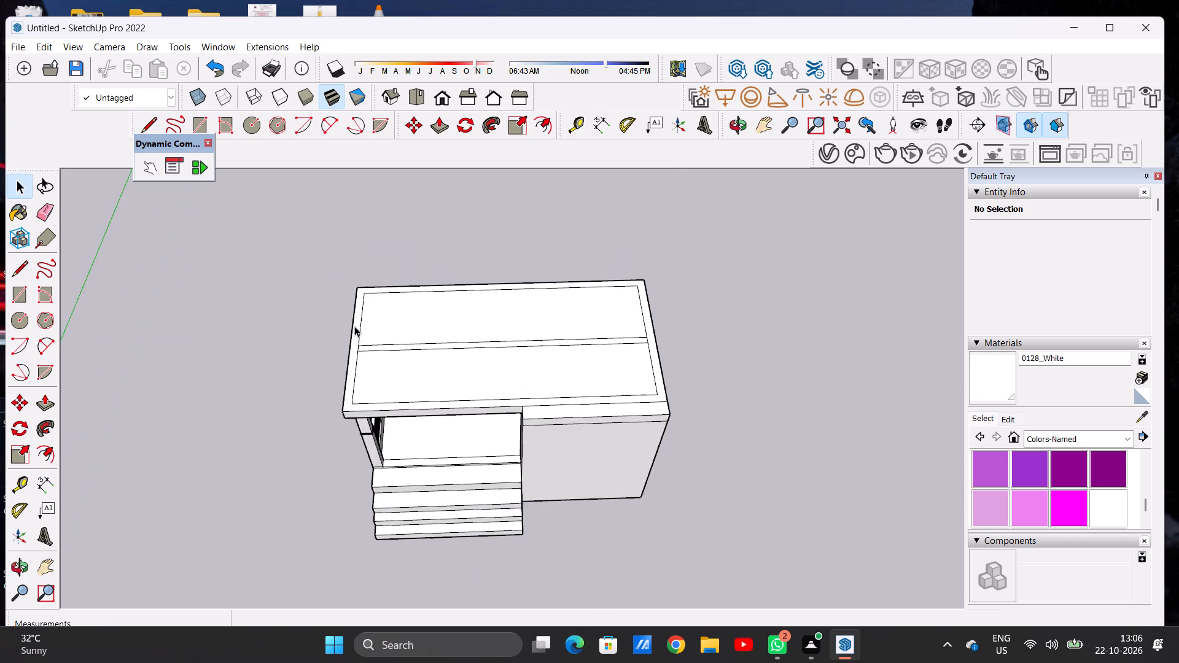
pyautogui.moveTo(548, 432); pyautogui.dragTo(536, 374, button='middle')
pyautogui.scroll(4, 1178, 662)
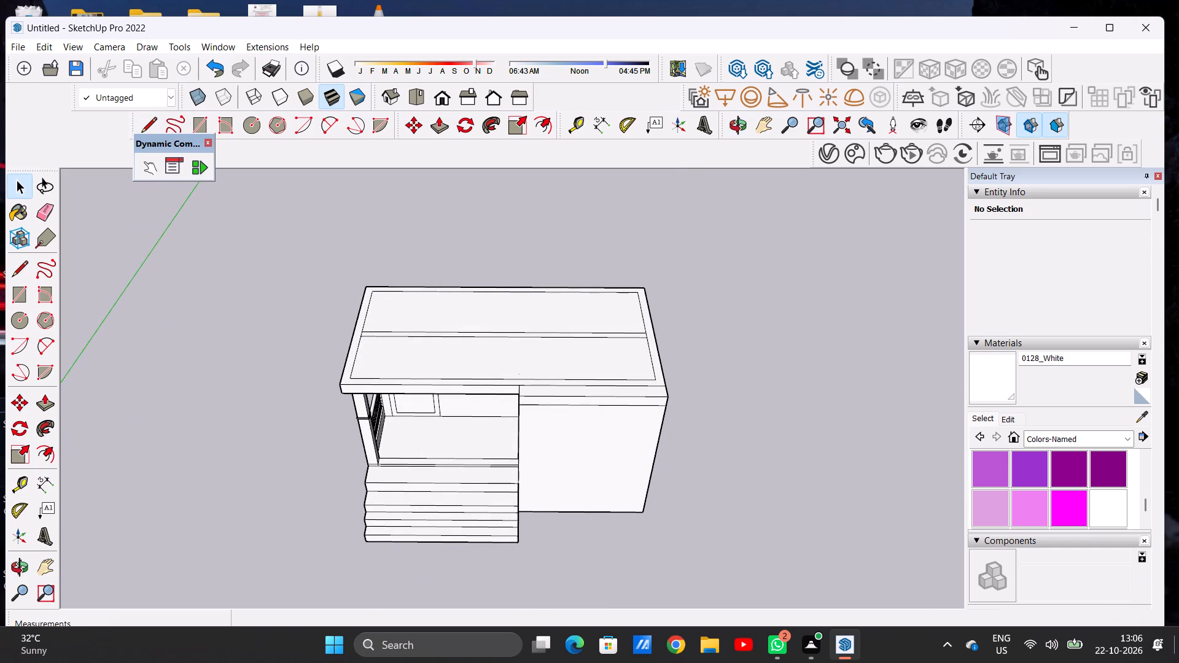
pyautogui.scroll(-7, 610, 451)
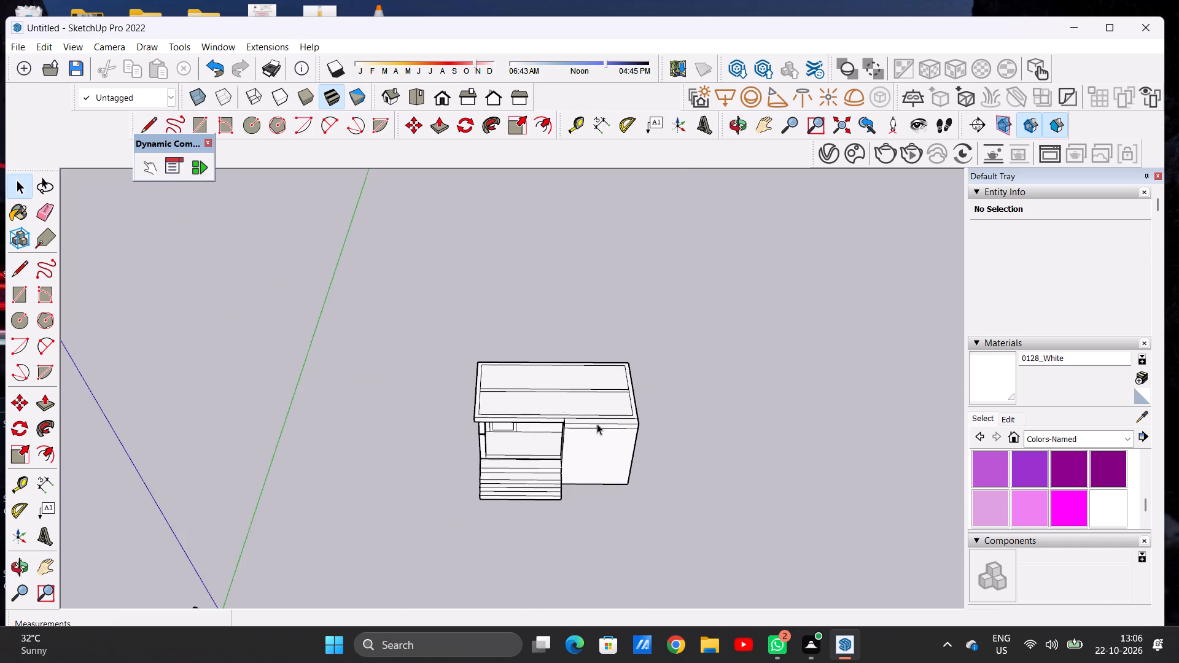
pyautogui.scroll(12, 602, 408)
pyautogui.moveTo(664, 395); pyautogui.dragTo(650, 399, button='middle')
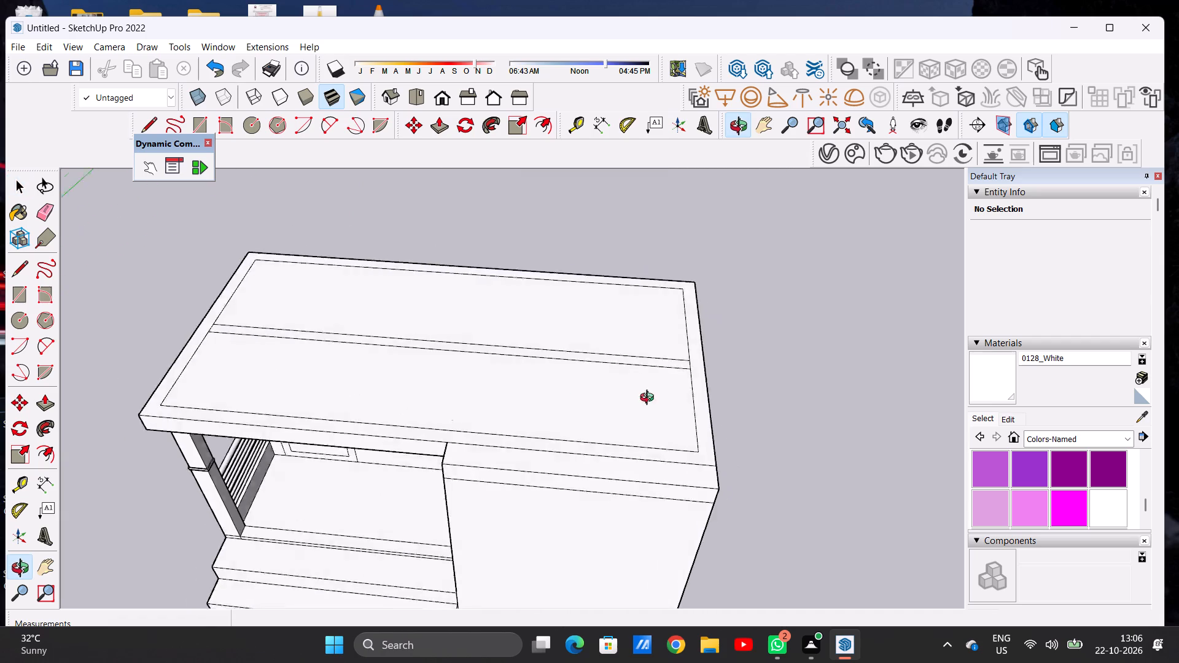
pyautogui.moveTo(650, 399); pyautogui.dragTo(679, 395, button='middle')
pyautogui.scroll(-6, 682, 396)
pyautogui.scroll(8, 682, 396)
pyautogui.moveTo(658, 341); pyautogui.dragTo(647, 407, button='middle')
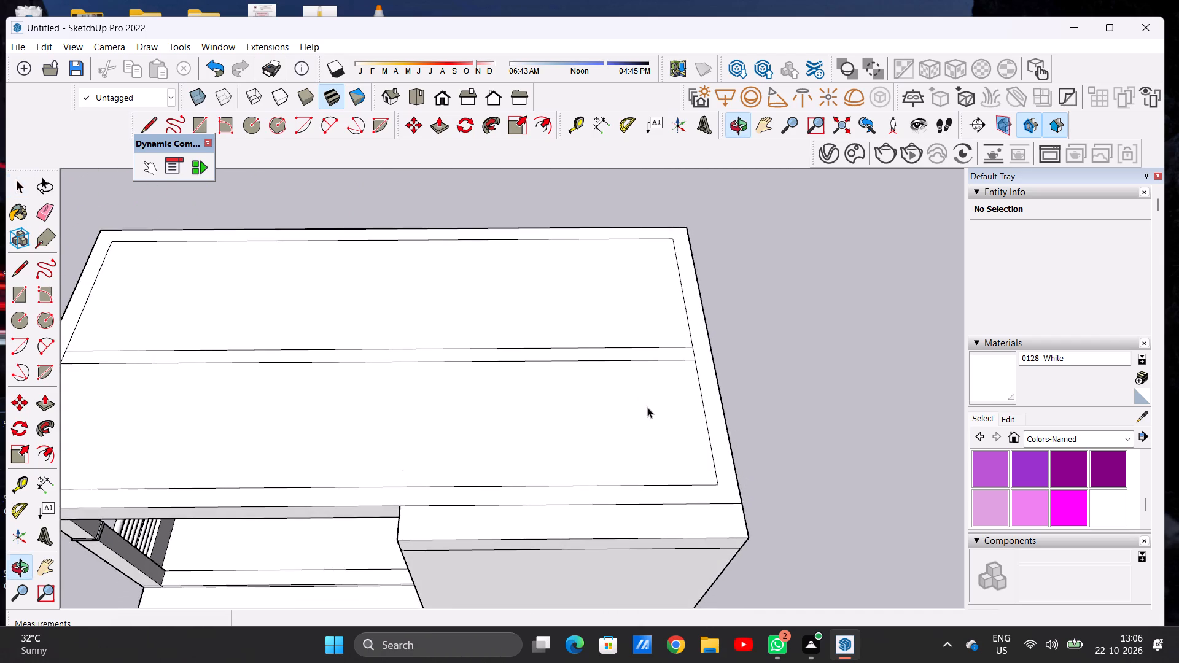
pyautogui.scroll(-1, 683, 352)
pyautogui.scroll(1, 683, 352)
pyautogui.scroll(-6, 683, 352)
pyautogui.scroll(7, 689, 354)
# Extend the strip's front line across the border to the outer slab edge at both ends, parallel to the red axis.
pyautogui.press('l')
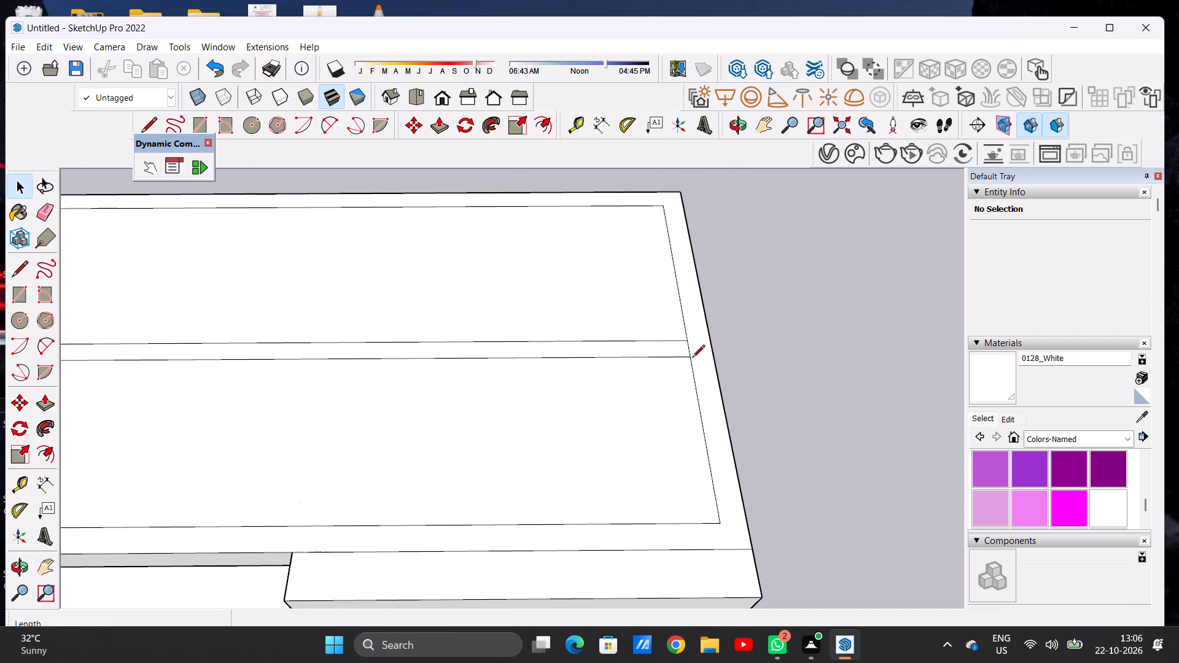
pyautogui.click(693, 359)
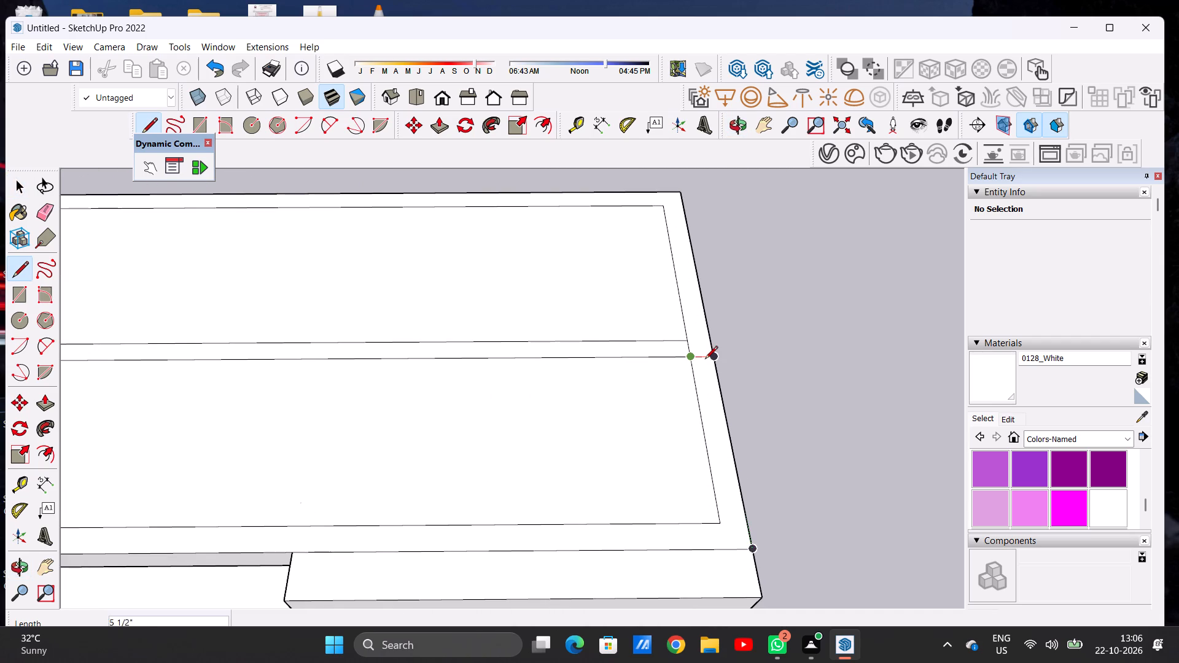
pyautogui.click(714, 352)
pyautogui.scroll(-11, 715, 399)
pyautogui.scroll(10, 361, 406)
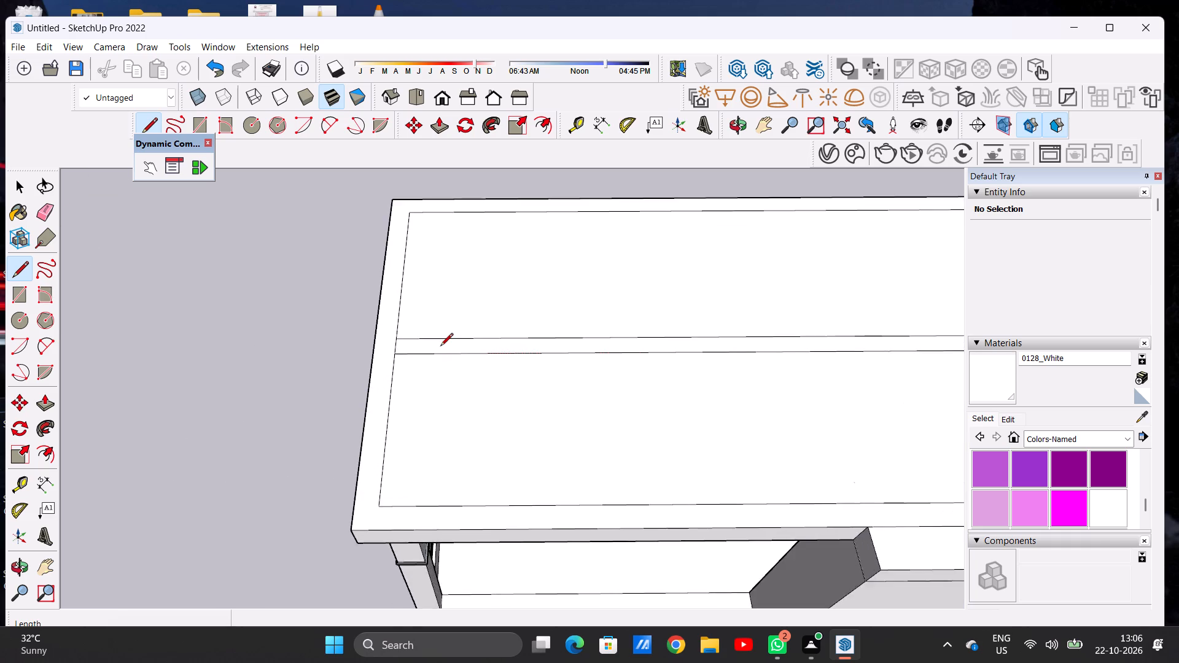
pyautogui.scroll(3, 440, 347)
pyautogui.click(361, 358)
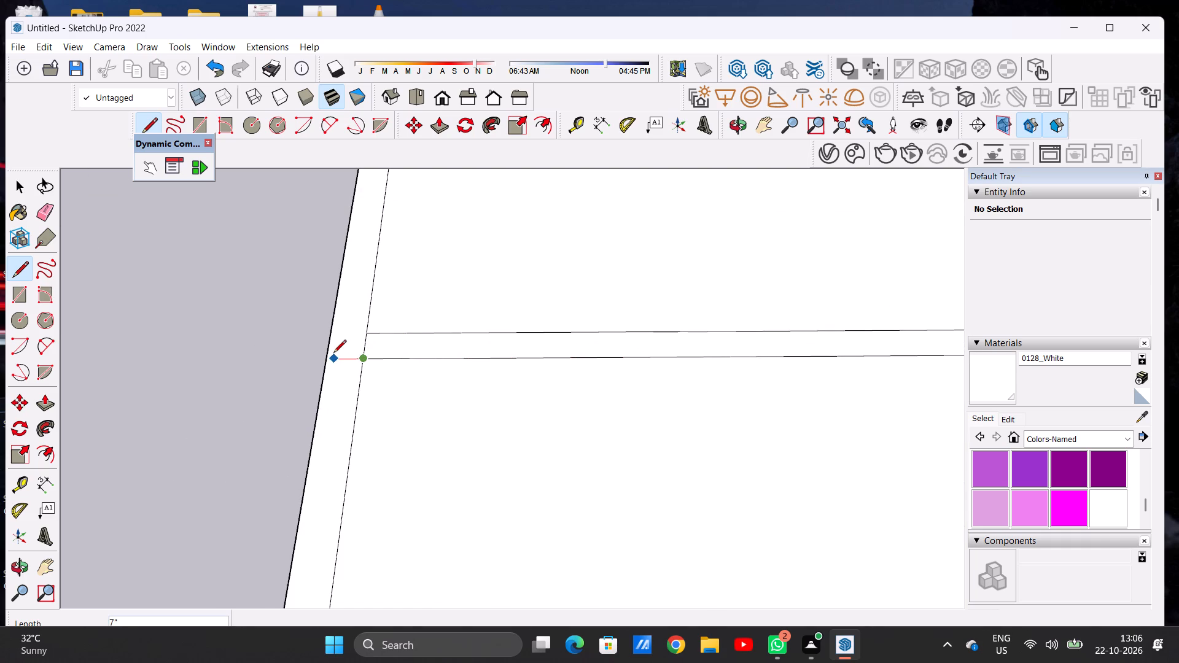
pyautogui.click(332, 354)
pyautogui.press('space')
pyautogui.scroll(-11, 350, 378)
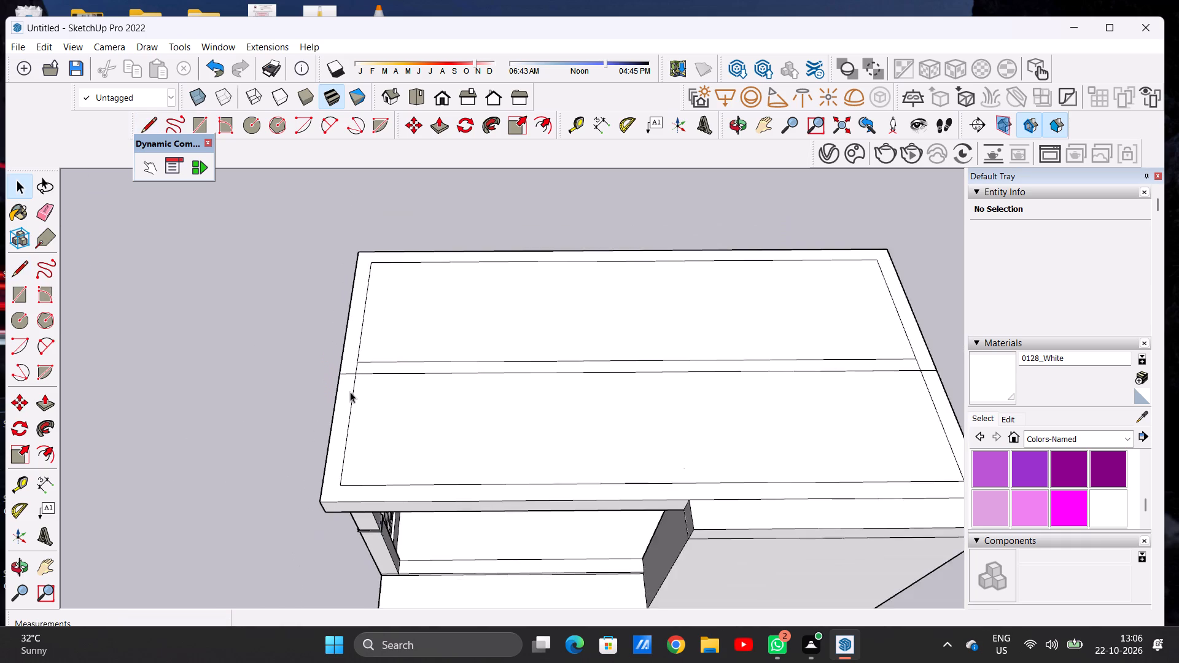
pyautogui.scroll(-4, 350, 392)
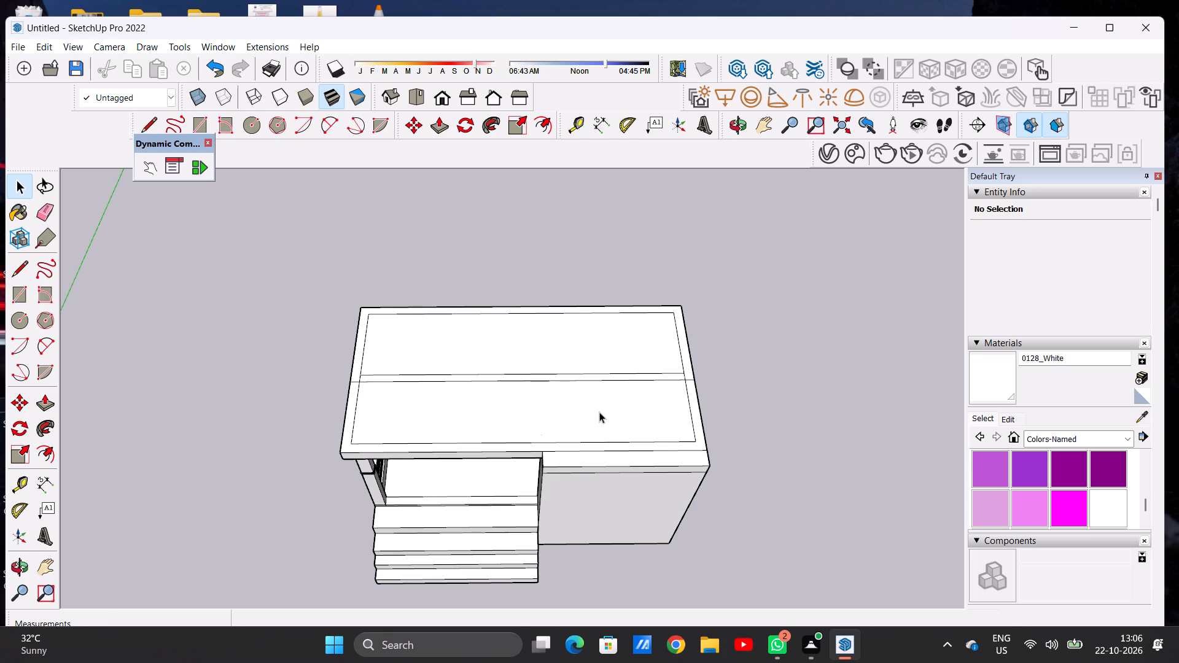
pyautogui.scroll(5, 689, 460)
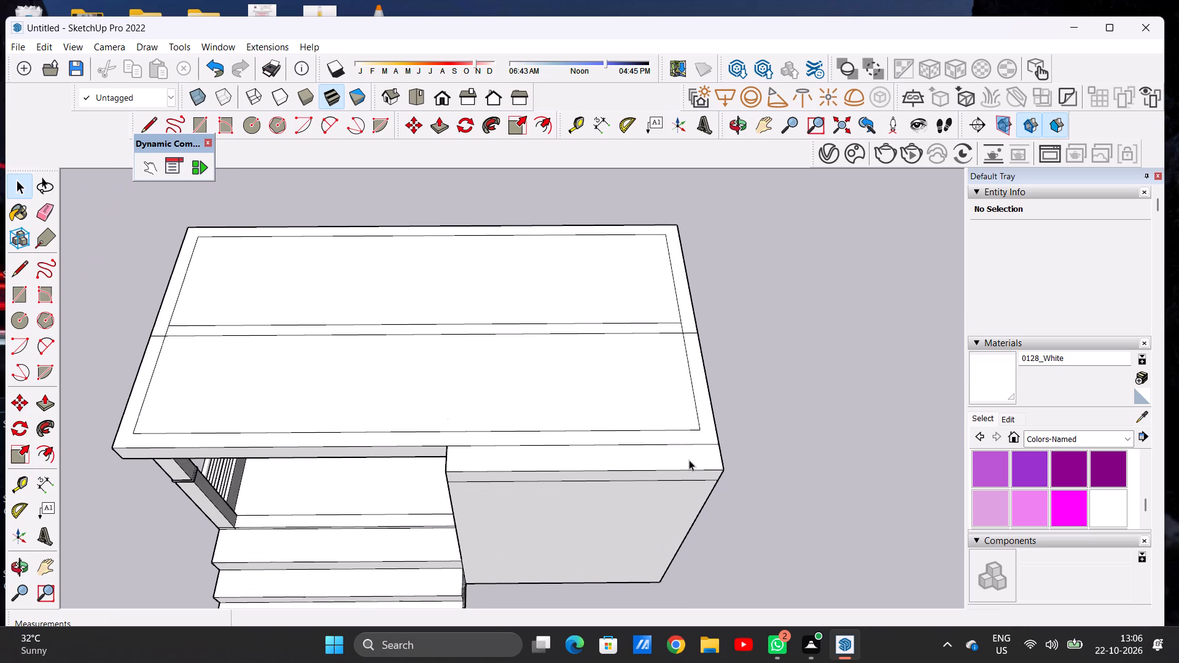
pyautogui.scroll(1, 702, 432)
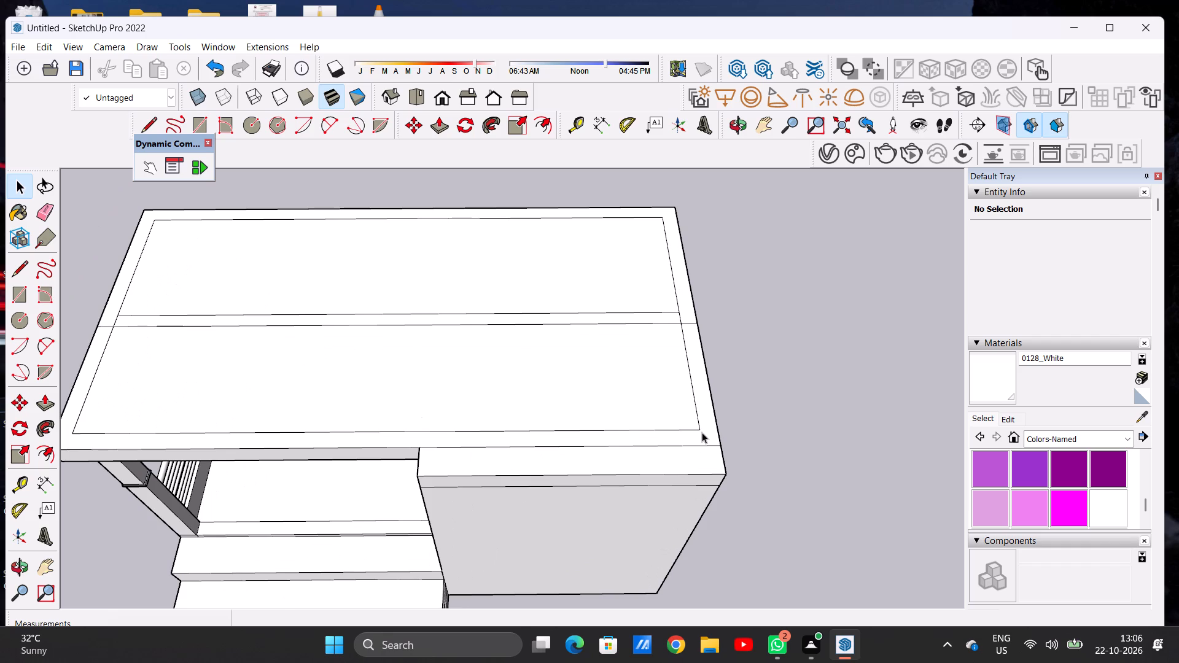
# Extend the inner border's front line from its corner above the front wall block to the outer slab edge.
pyautogui.scroll(-3, 702, 432)
pyautogui.scroll(4, 702, 432)
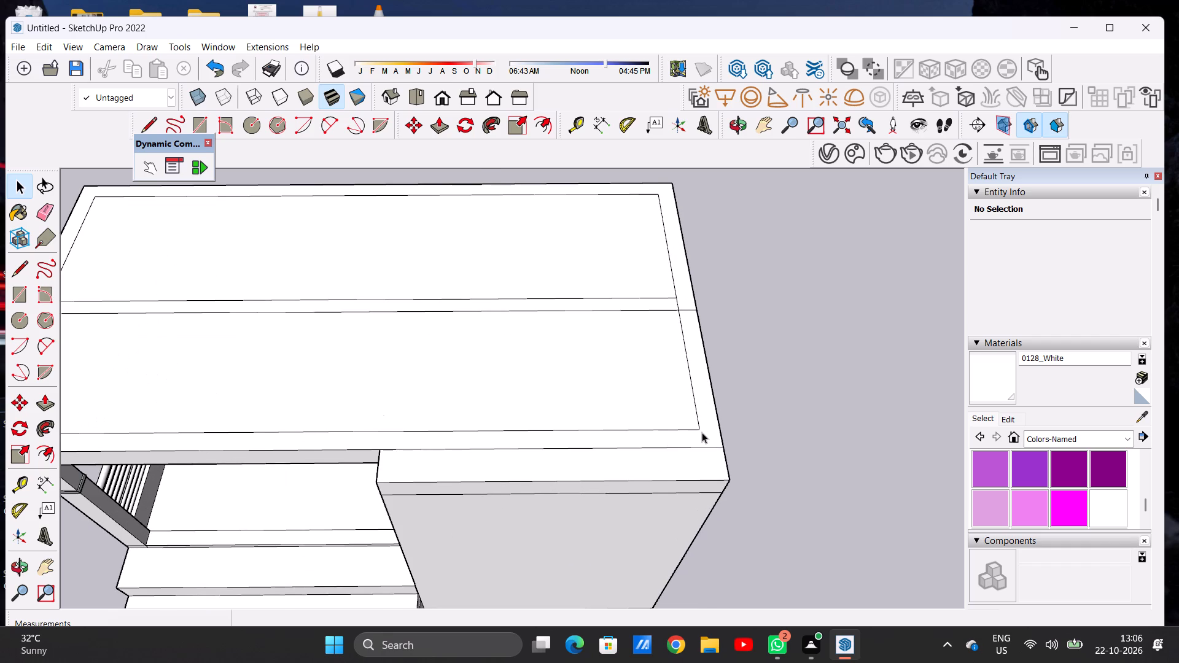
pyautogui.press('l')
pyautogui.click(701, 431)
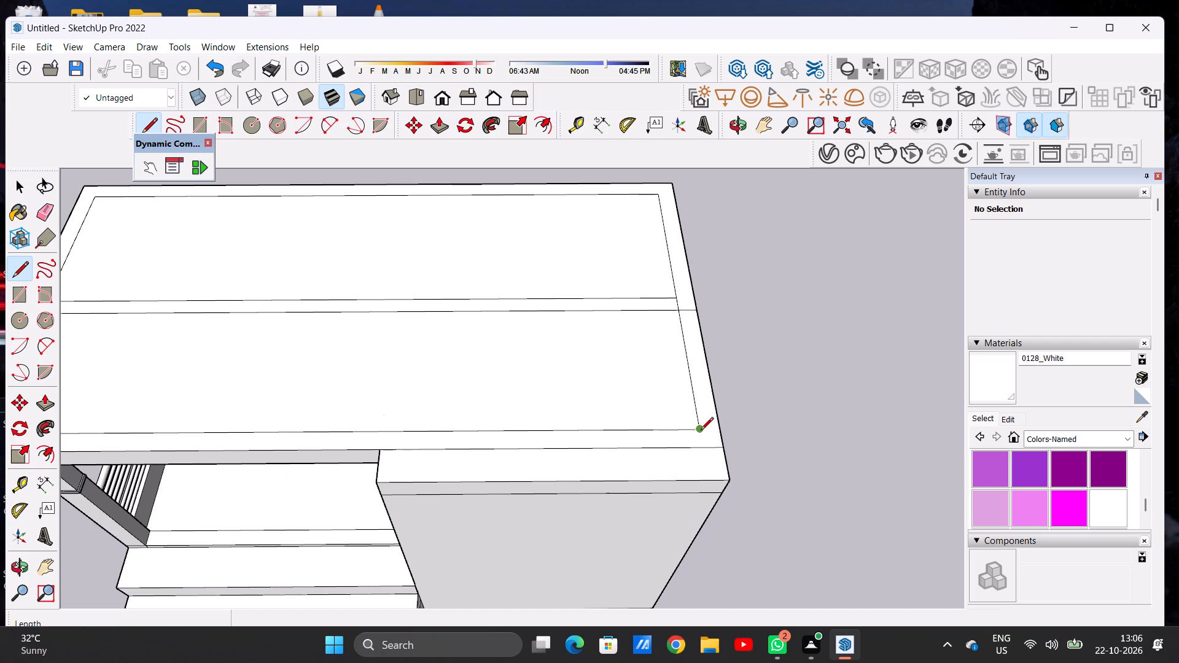
pyautogui.click(726, 424)
pyautogui.scroll(-1, 527, 424)
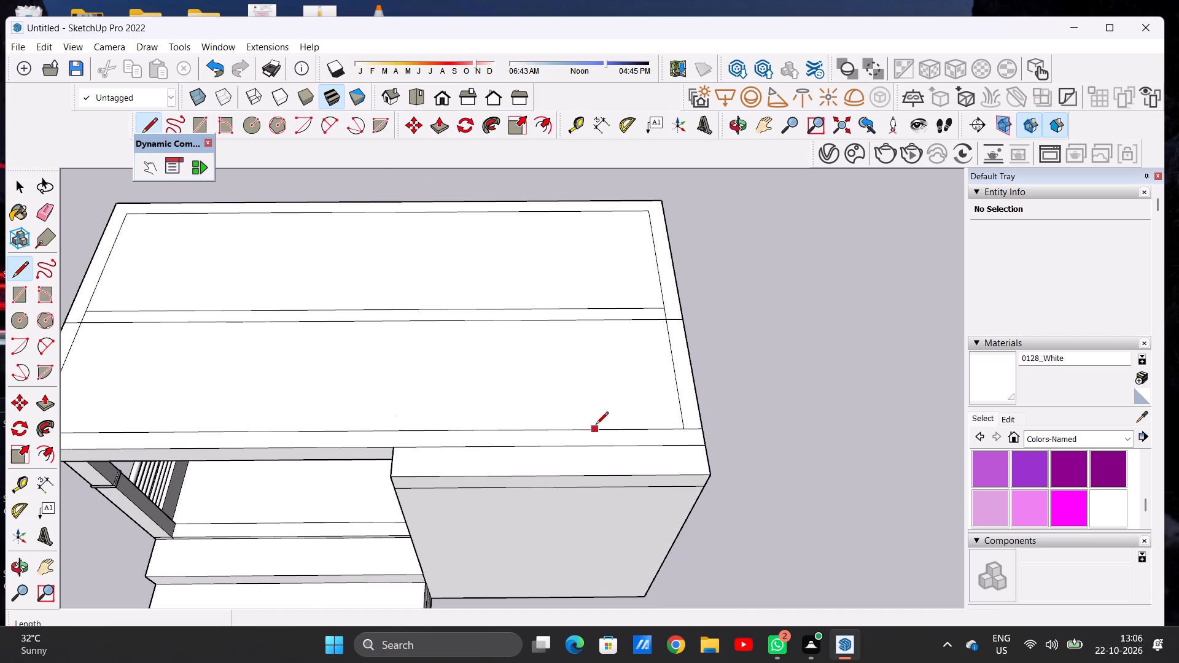
pyautogui.scroll(5, 752, 433)
pyautogui.scroll(7, 677, 428)
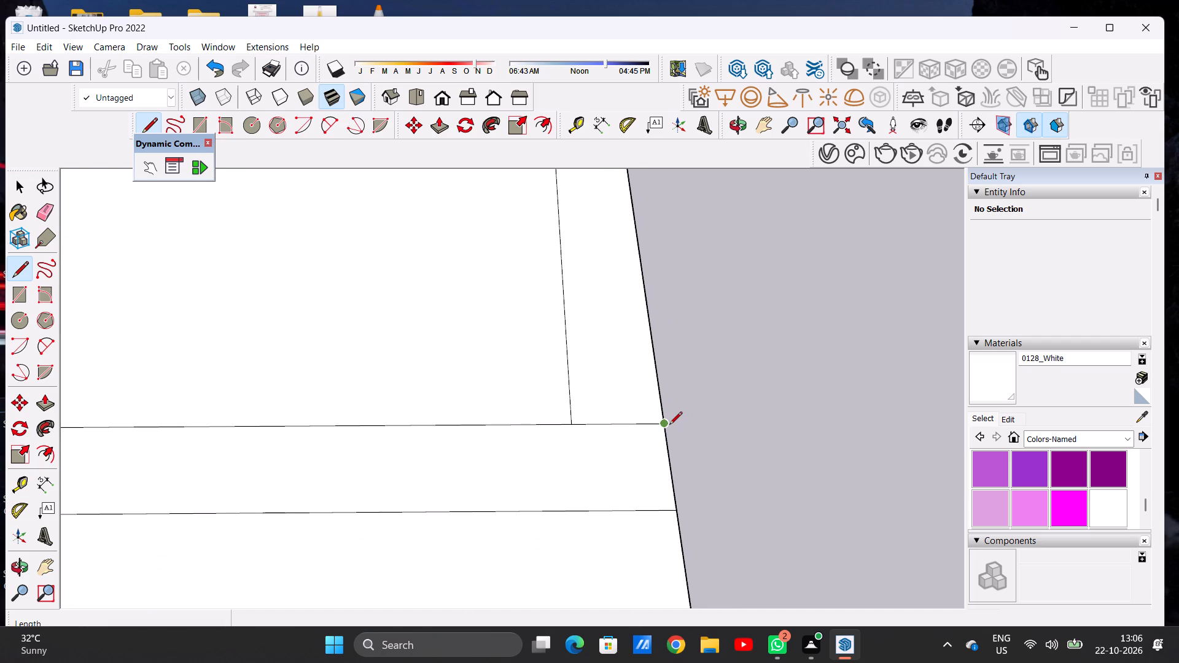
pyautogui.press('space')
# Draw a short line across the front border, from the front block's inside corner beside the porch to the inner border line.
pyautogui.press('l')
pyautogui.scroll(-13, 591, 445)
pyautogui.scroll(1, 633, 440)
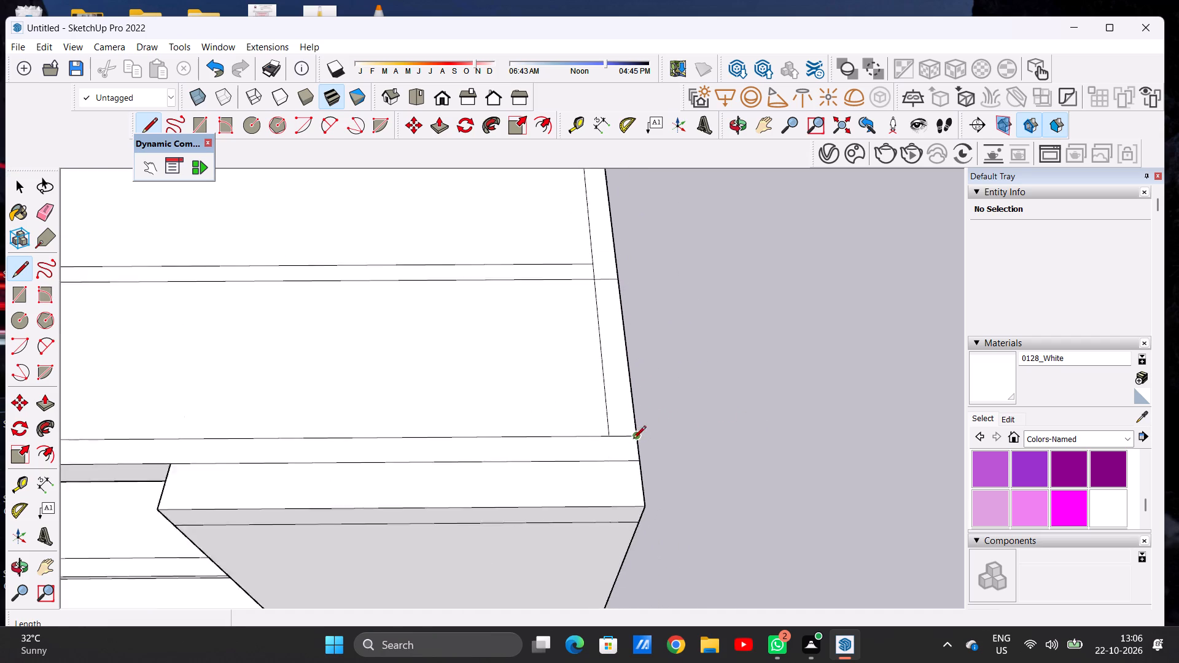
pyautogui.scroll(-7, 660, 436)
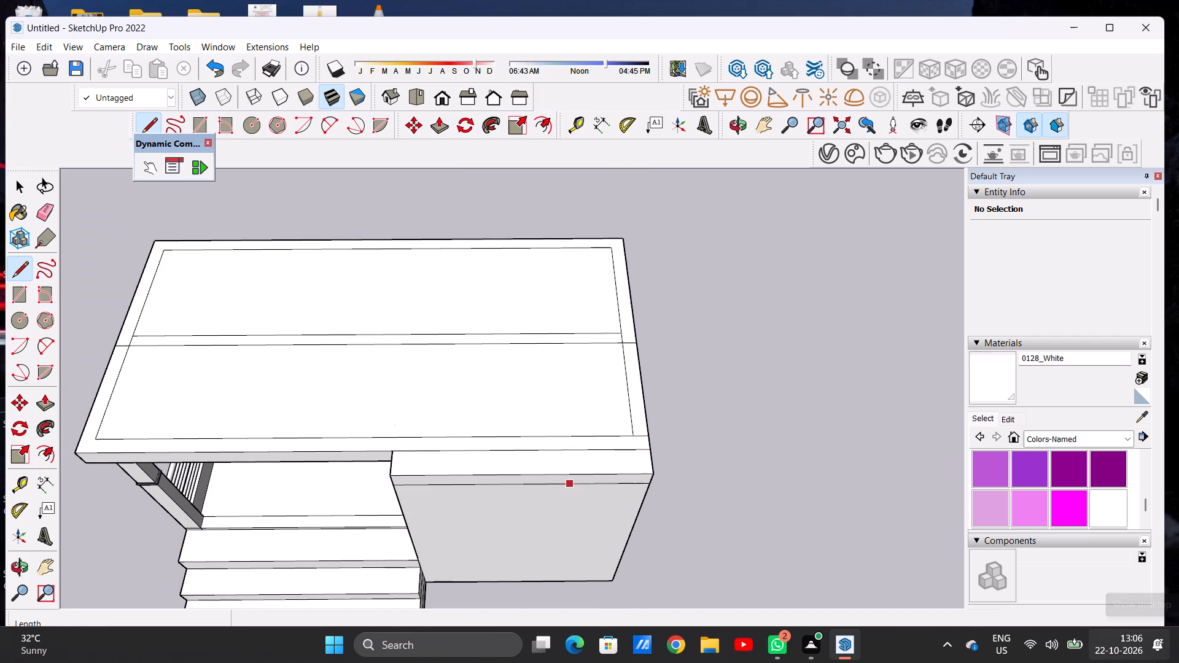
pyautogui.scroll(9, 396, 445)
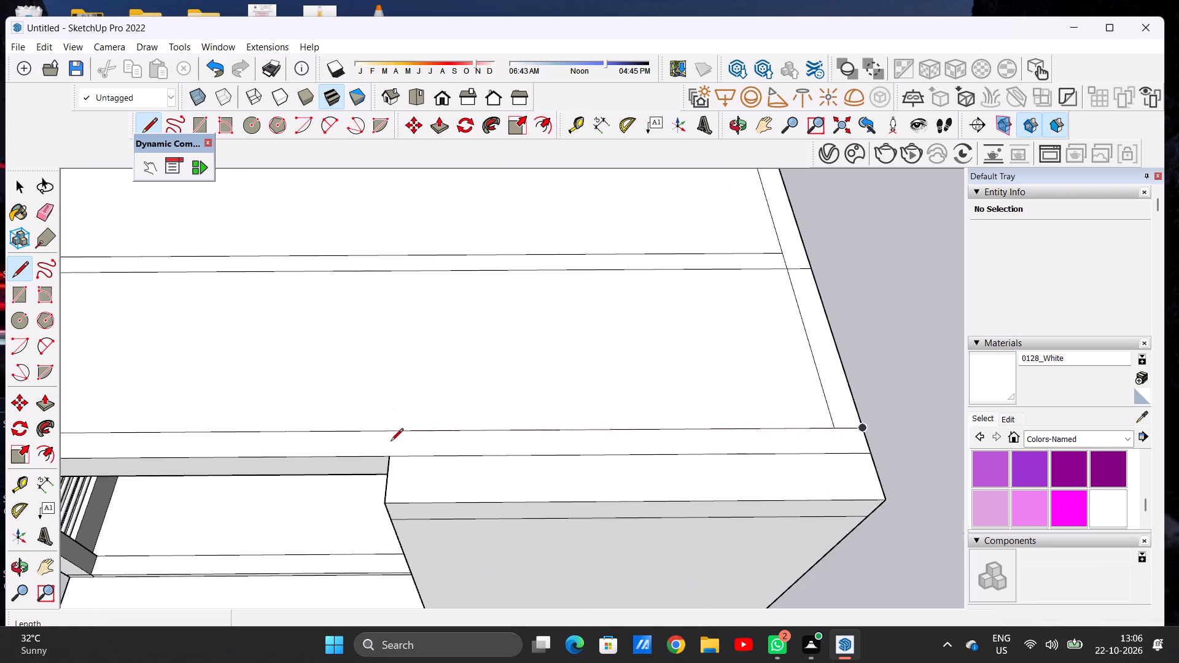
pyautogui.scroll(2, 391, 442)
pyautogui.click(385, 468)
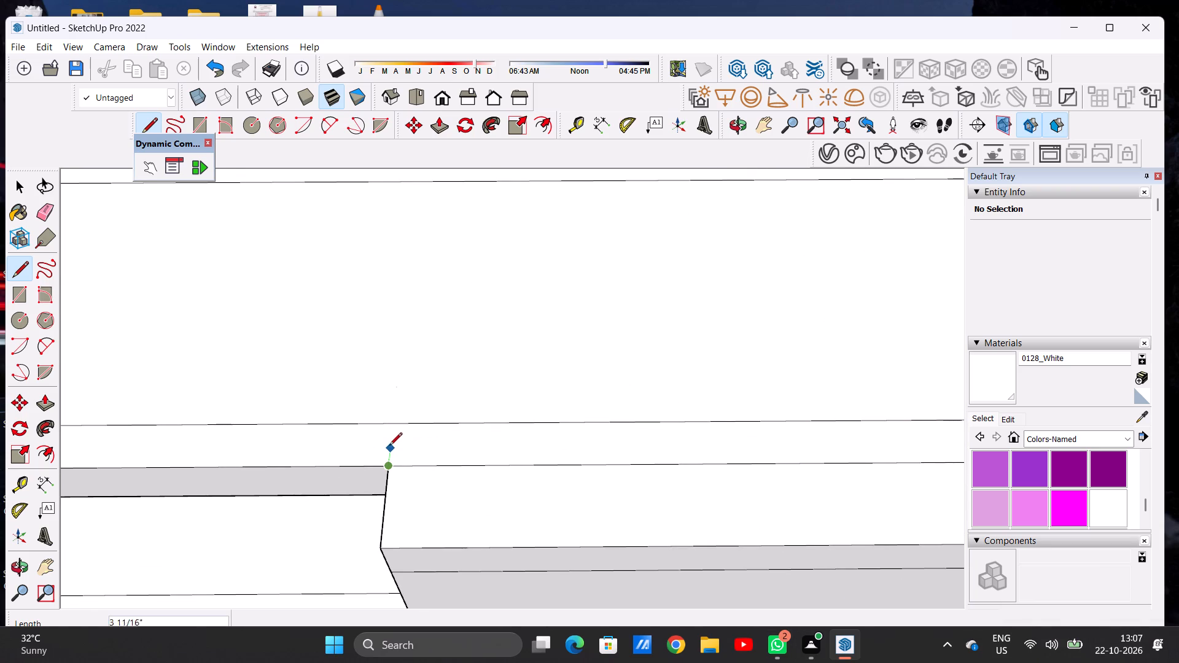
pyautogui.click(395, 424)
pyautogui.press('space')
pyautogui.press('space')
# Examine the divided roof slab, the porch and the front wall block from the front and from the porch side.
pyautogui.scroll(-7, 435, 452)
pyautogui.scroll(-4, 562, 427)
pyautogui.scroll(-4, 615, 420)
pyautogui.scroll(-2, 534, 406)
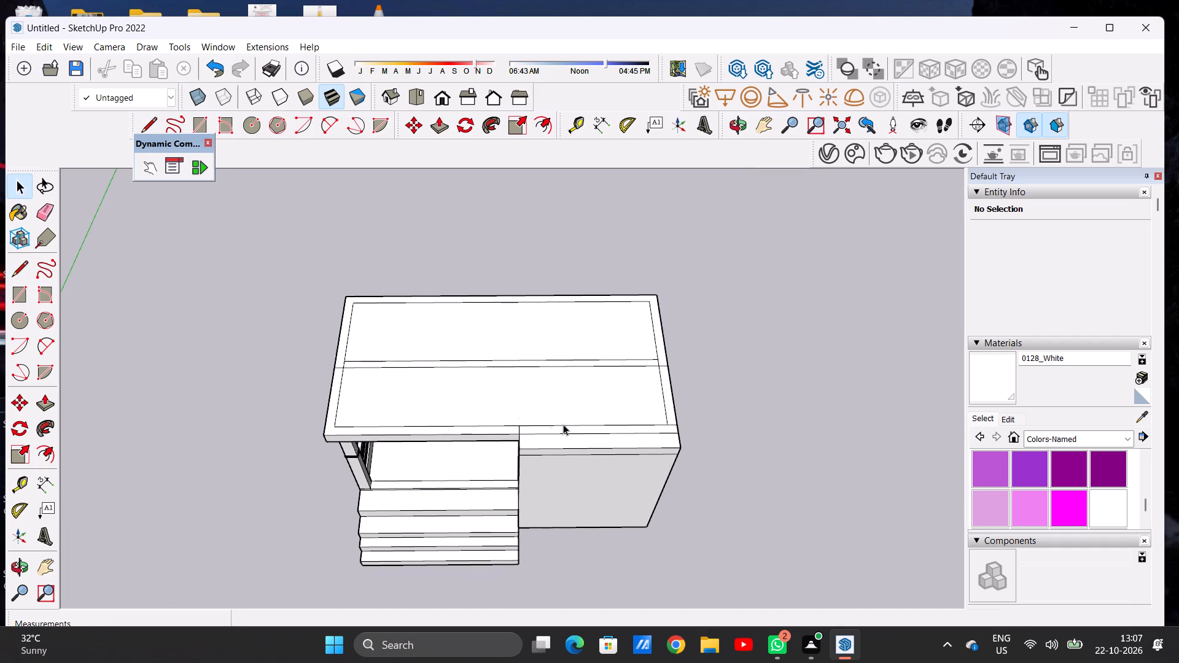
pyautogui.scroll(3, 677, 405)
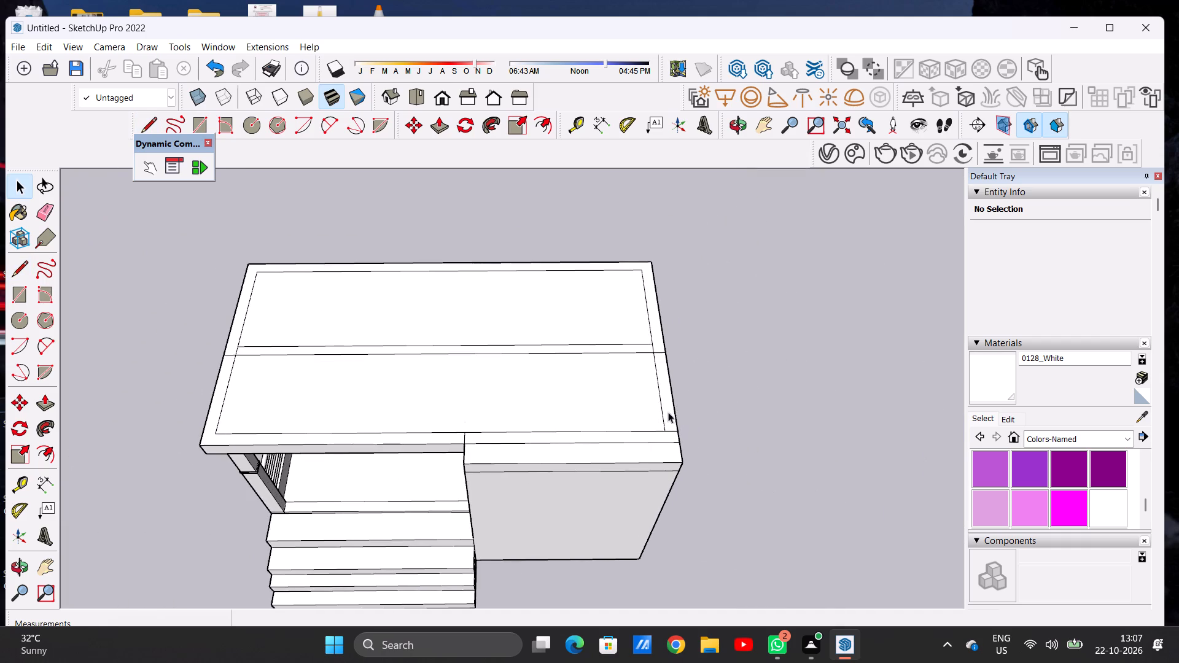
pyautogui.moveTo(635, 460); pyautogui.dragTo(636, 401, button='middle')
pyautogui.scroll(-3, 634, 447)
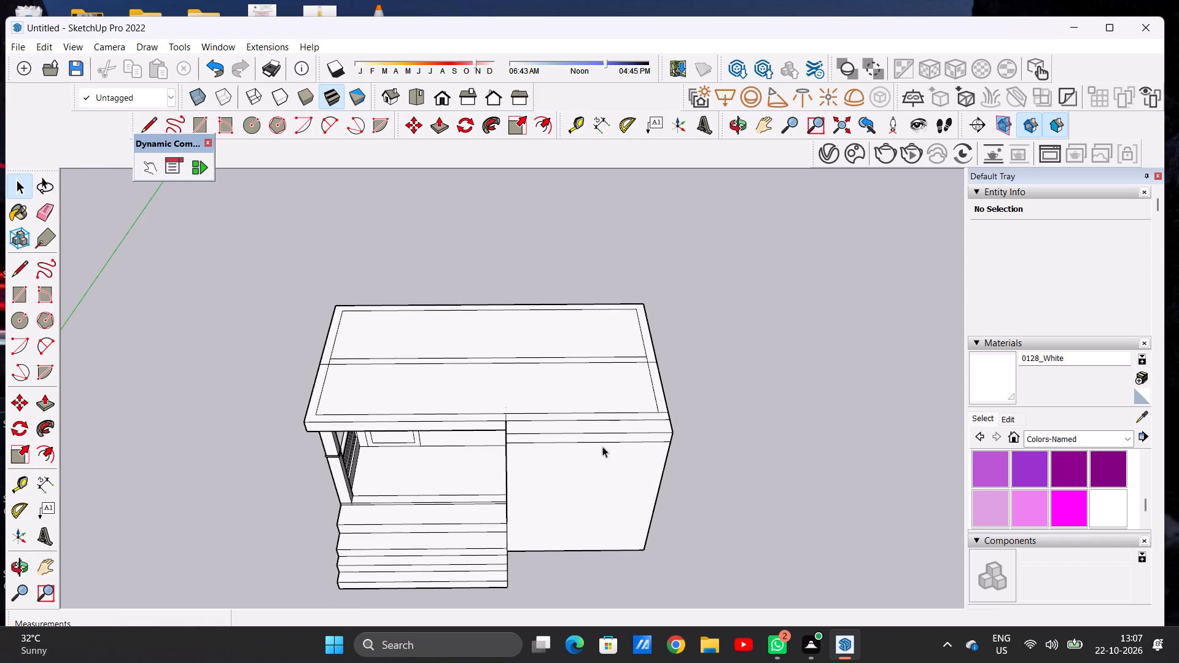
pyautogui.scroll(-2, 596, 402)
pyautogui.moveTo(403, 444); pyautogui.dragTo(559, 365, button='middle')
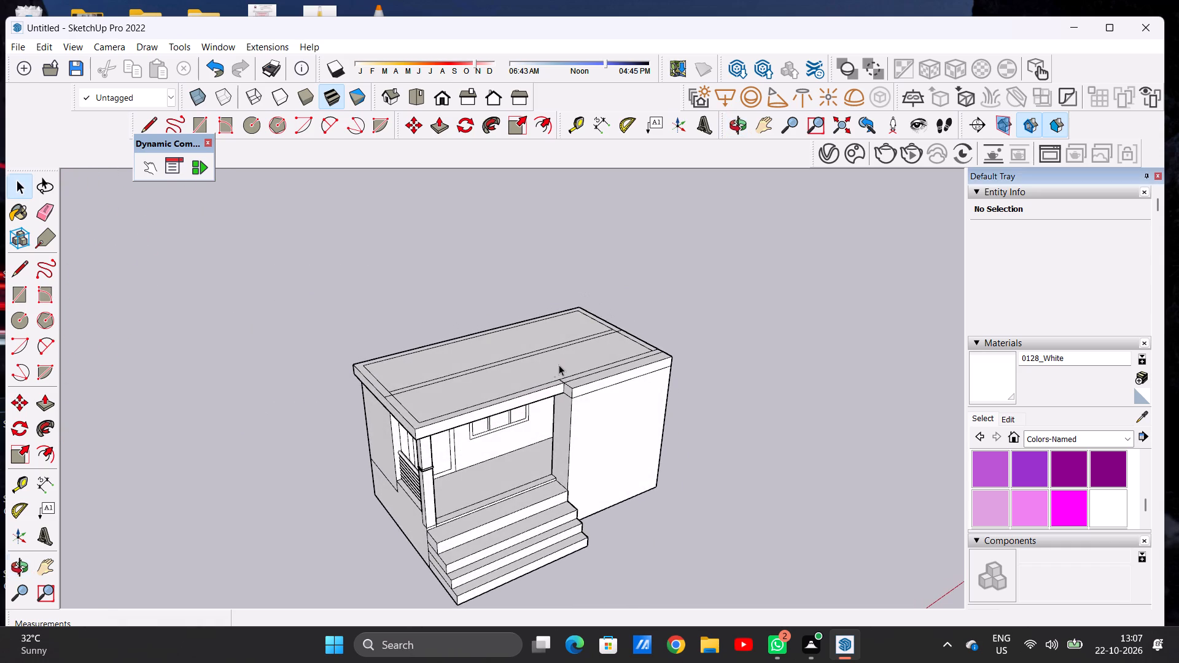
pyautogui.scroll(4, 505, 411)
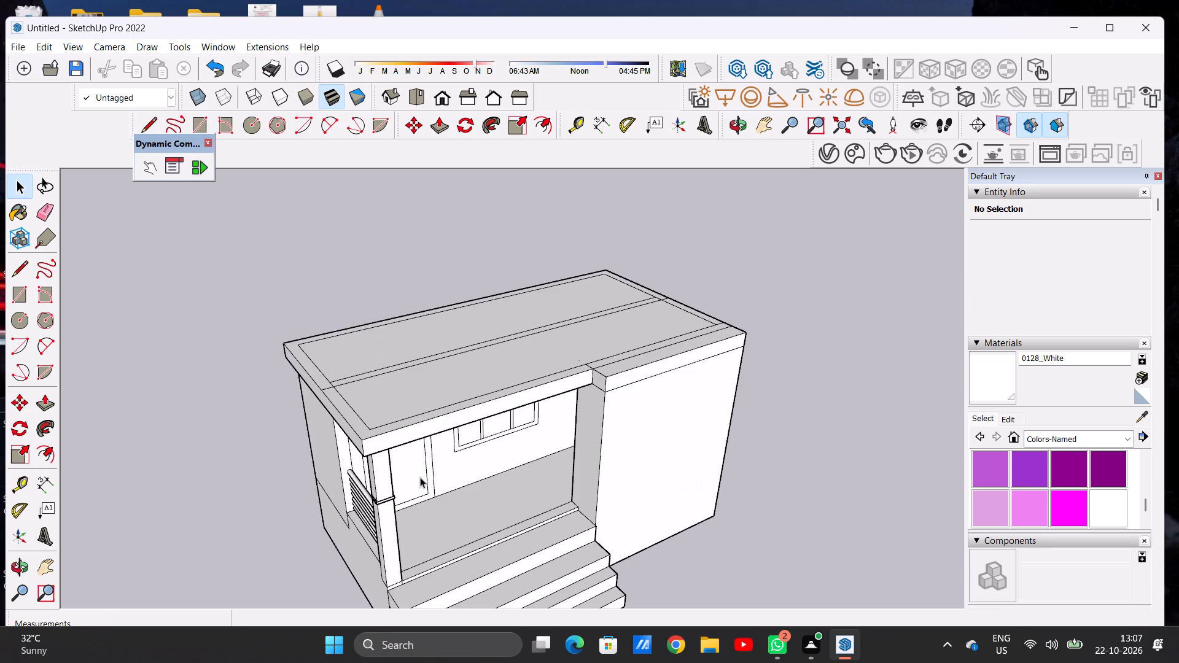
pyautogui.scroll(-2, 410, 497)
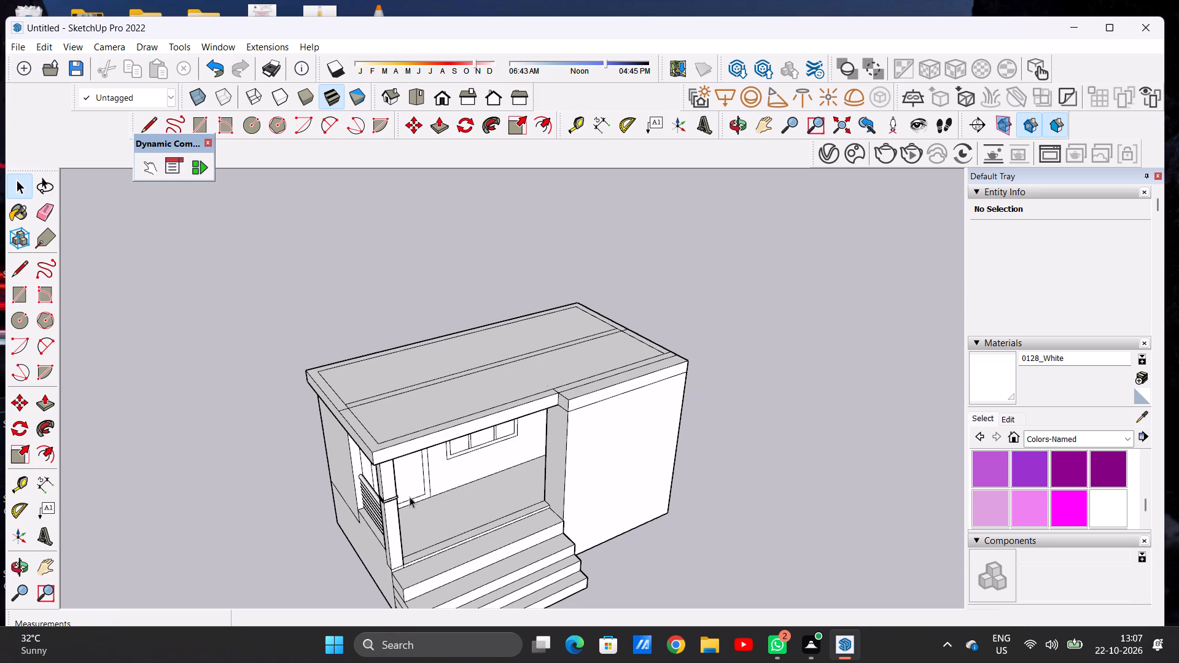
pyautogui.scroll(-1, 410, 433)
pyautogui.scroll(4, 410, 433)
pyautogui.moveTo(387, 473); pyautogui.dragTo(386, 514, button='middle')
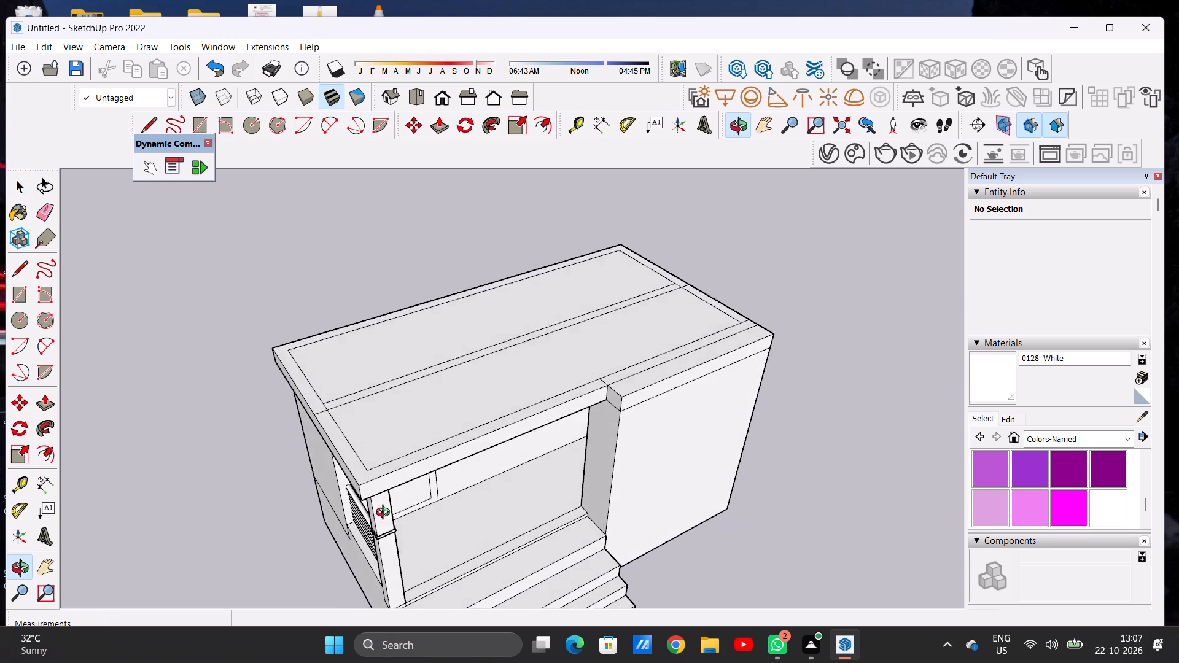
pyautogui.moveTo(386, 514); pyautogui.dragTo(385, 515, button='middle')
# Push/Pull the slab's front edge face above the porch outward by 10 3/8".
pyautogui.scroll(5, 404, 483)
pyautogui.press('p')
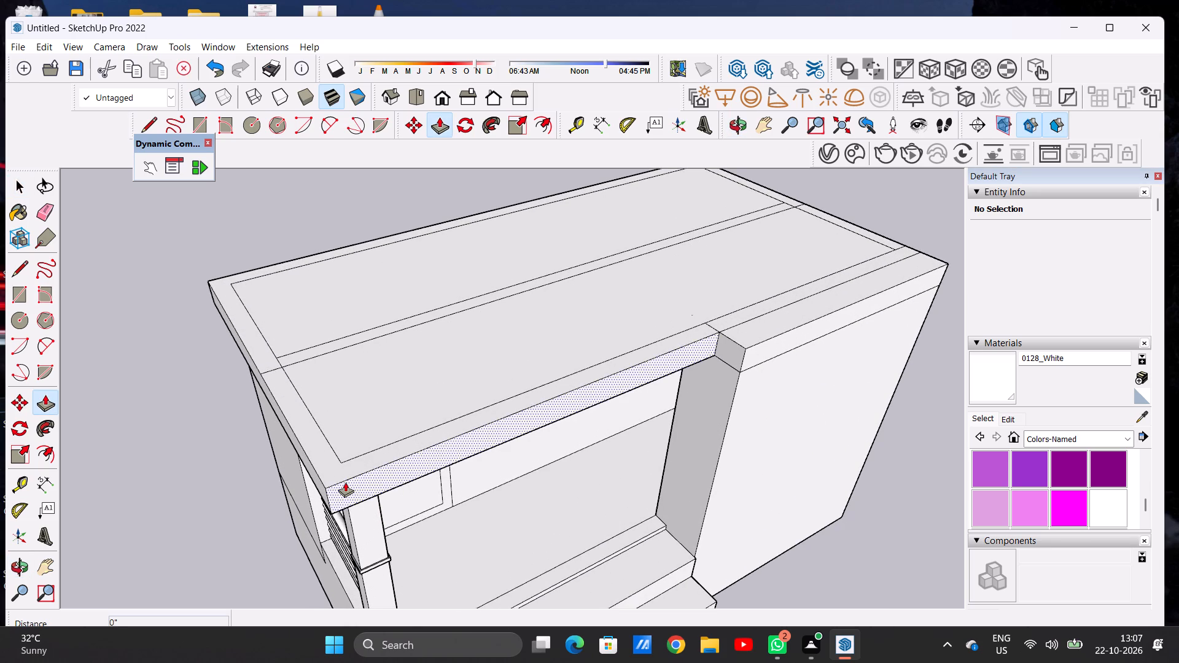
pyautogui.click(346, 479)
pyautogui.press('space')
pyautogui.write('P')
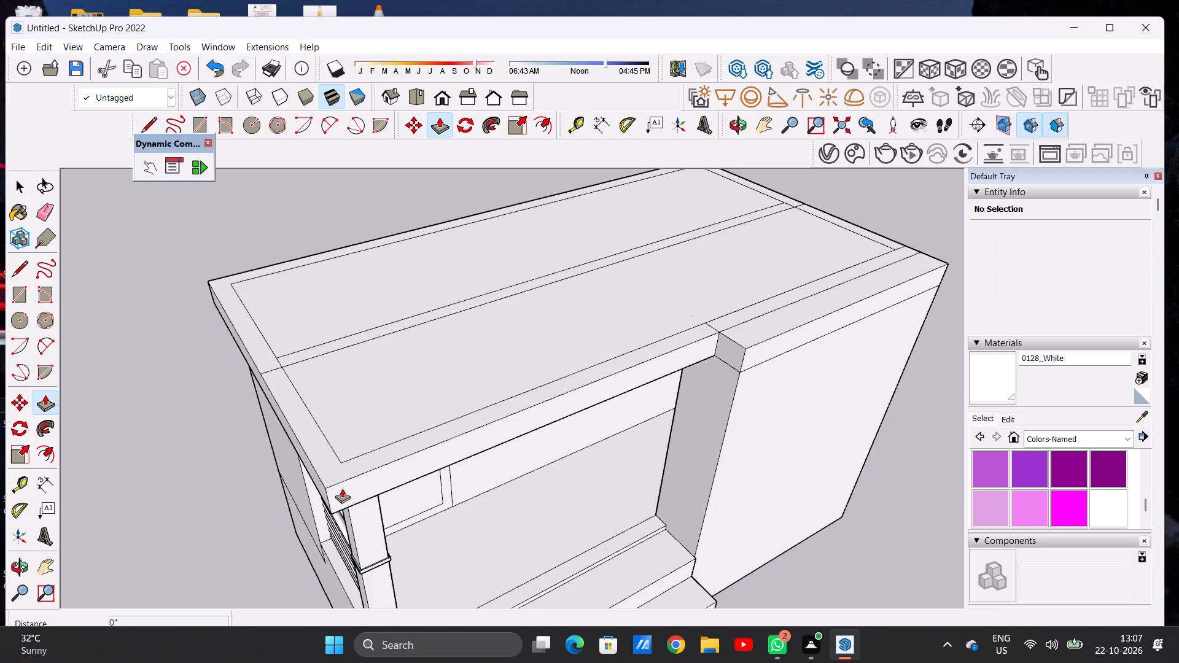
pyautogui.click(344, 485)
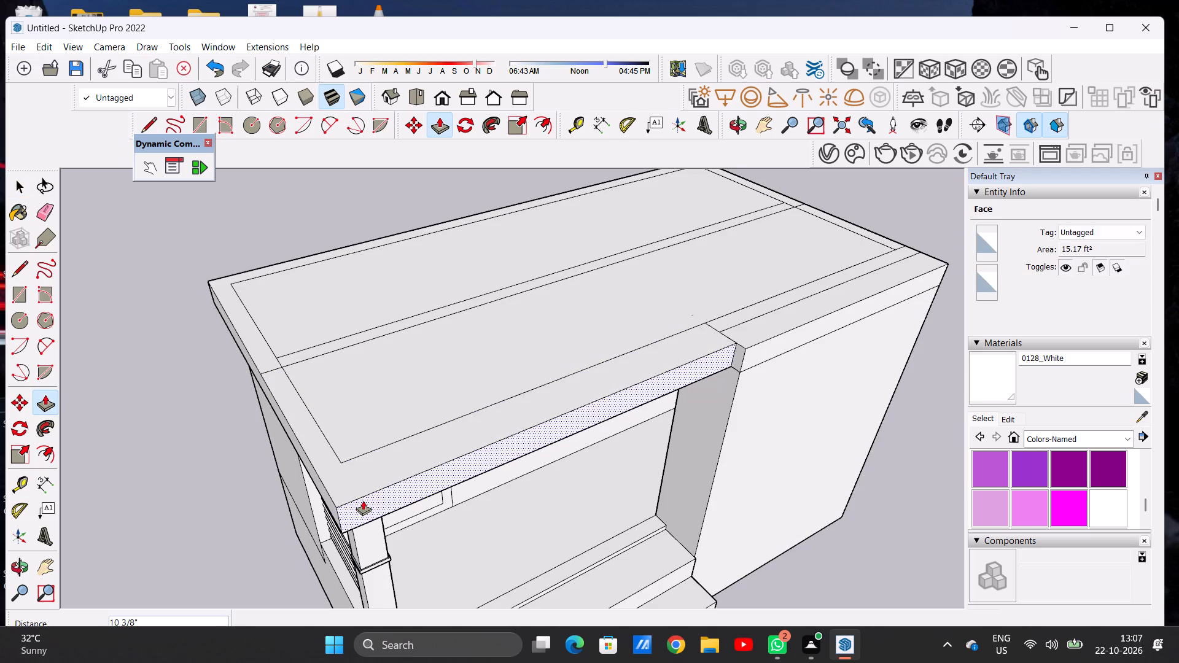
pyautogui.click(363, 500)
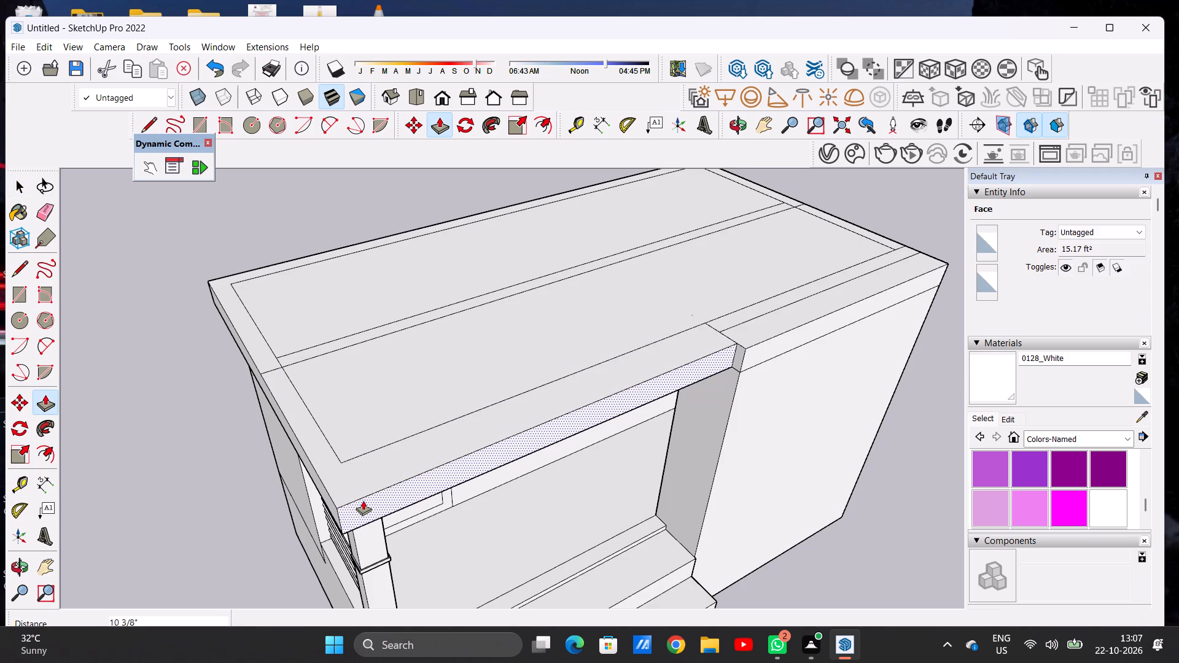
pyautogui.press('space')
pyautogui.scroll(-6, 346, 489)
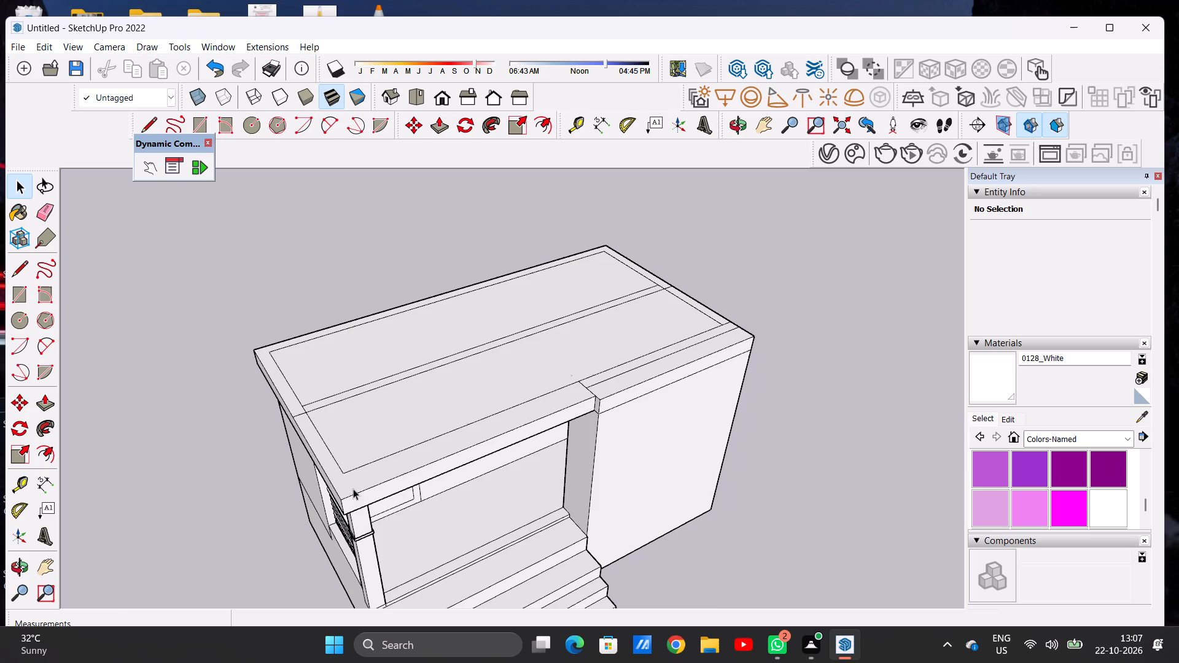
# Examine the roof slab's front overhang above the porch and where it meets the front wall block.
pyautogui.moveTo(532, 467); pyautogui.dragTo(452, 488, button='middle')
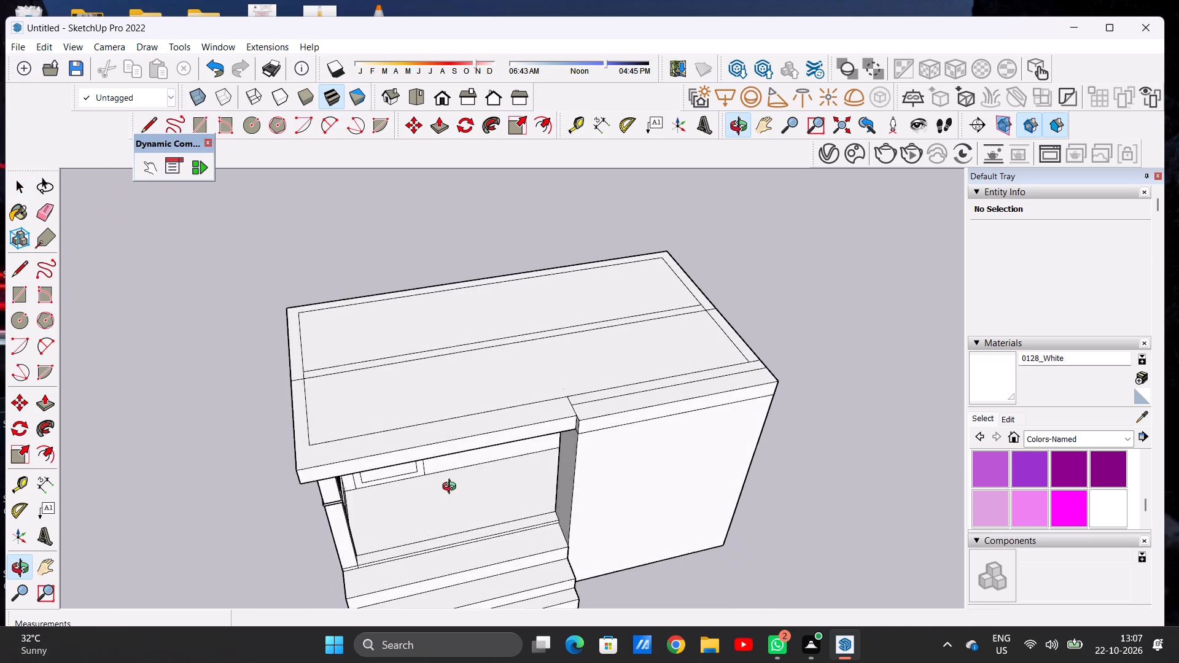
pyautogui.moveTo(452, 488); pyautogui.dragTo(471, 500, button='middle')
pyautogui.scroll(2, 551, 424)
pyautogui.scroll(-1, 551, 424)
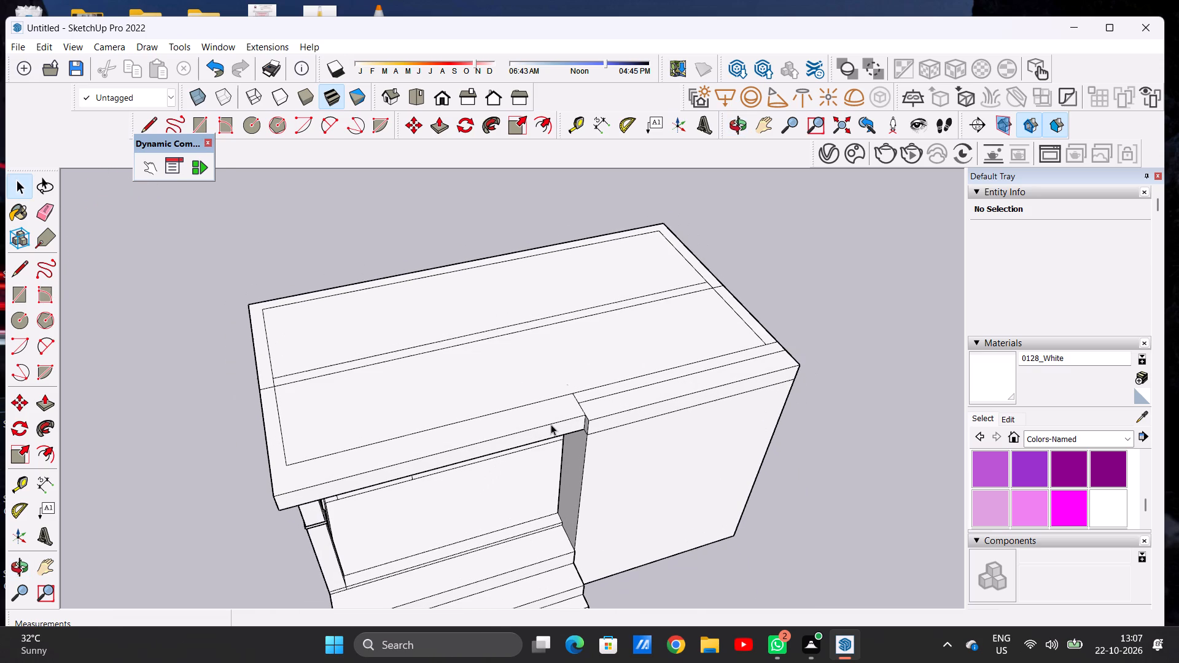
pyautogui.scroll(-4, 513, 500)
pyautogui.scroll(-2, 438, 483)
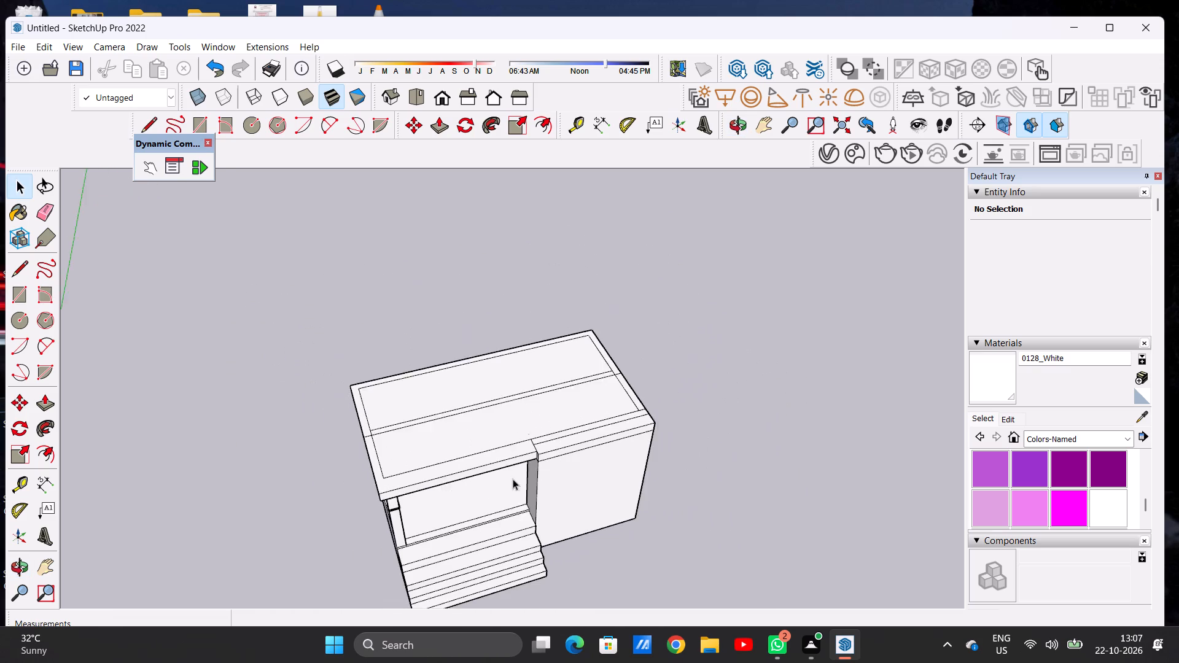
pyautogui.scroll(-2, 513, 479)
pyautogui.moveTo(599, 462); pyautogui.dragTo(528, 398, button='middle')
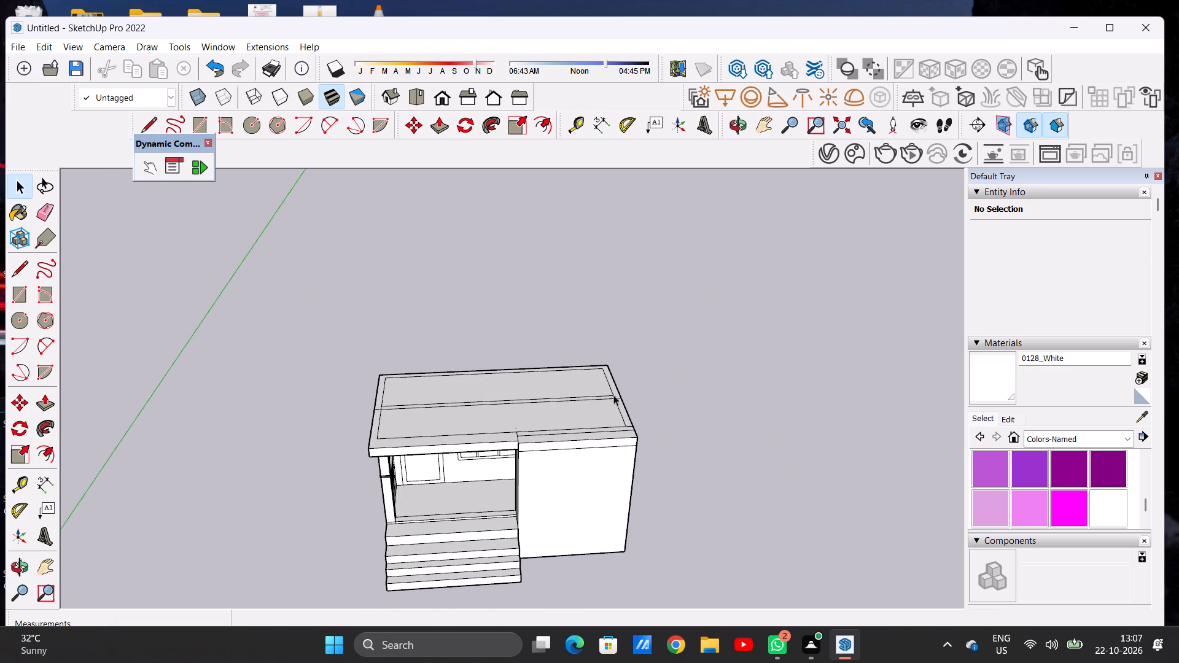
# Push/Pull the U-shaped rear part of the roof border, behind the cross strip's front line, up 10' to form first-floor walls.
pyautogui.scroll(1, 637, 395)
pyautogui.scroll(-1, 637, 395)
pyautogui.scroll(1, 637, 395)
pyautogui.scroll(-1, 637, 395)
pyautogui.scroll(7, 637, 395)
pyautogui.press('p')
pyautogui.scroll(6, 609, 388)
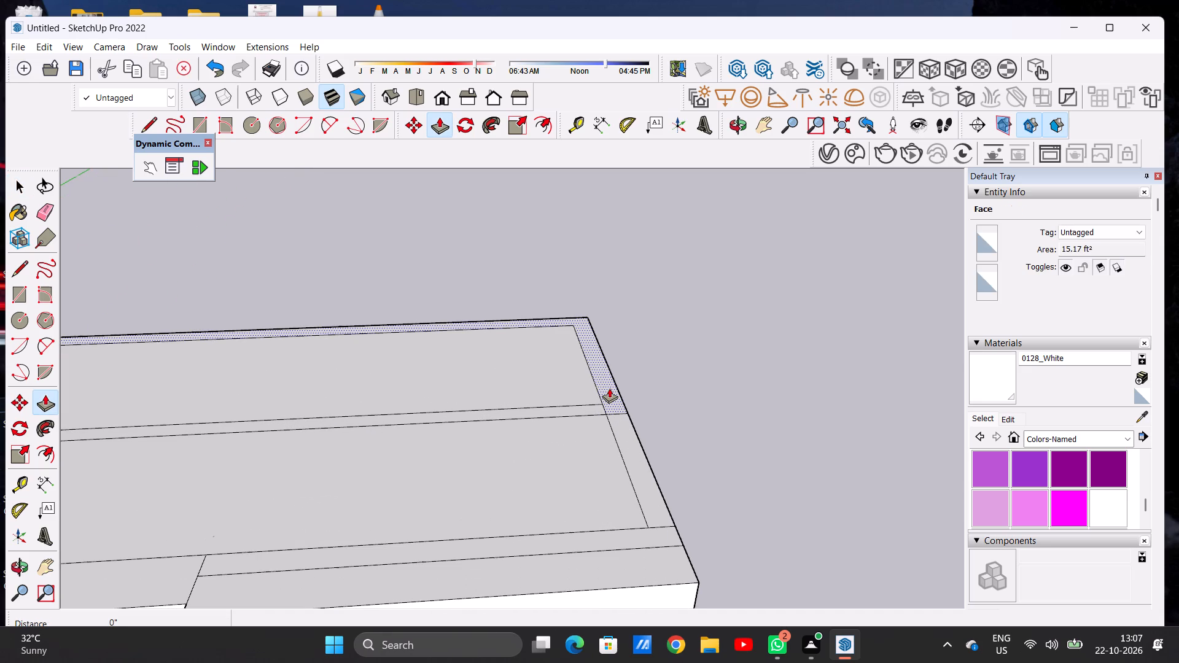
pyautogui.click(609, 388)
pyautogui.scroll(-10, 618, 359)
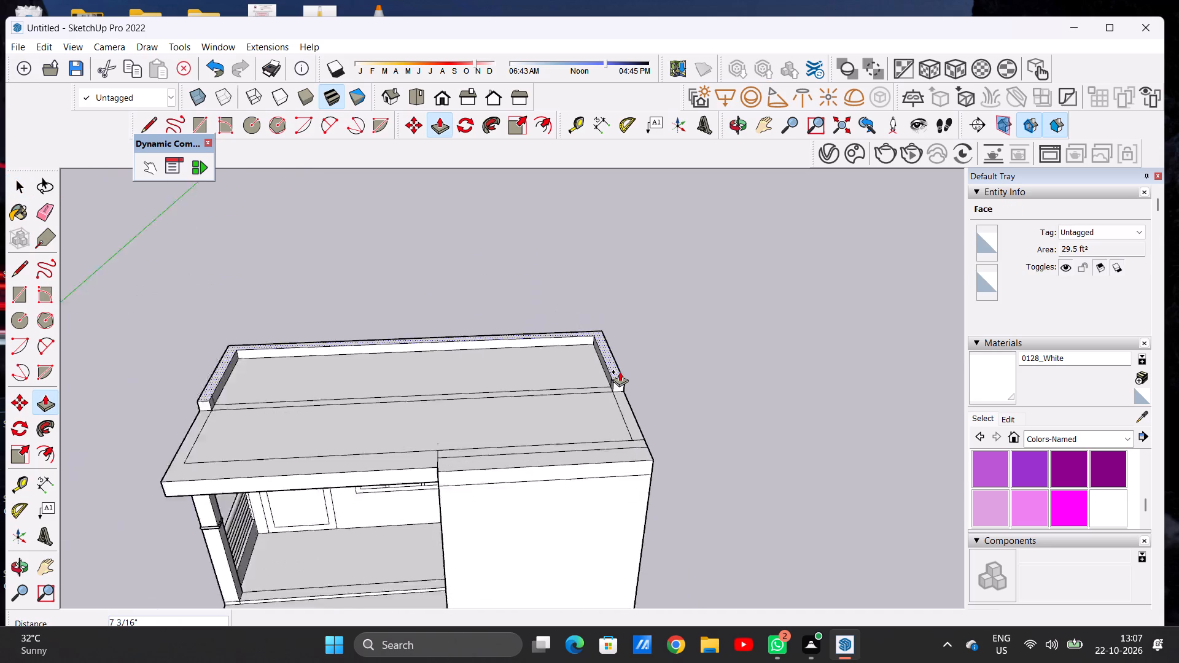
pyautogui.scroll(-3, 620, 371)
pyautogui.write("10'")
pyautogui.press('Return')
pyautogui.press('space')
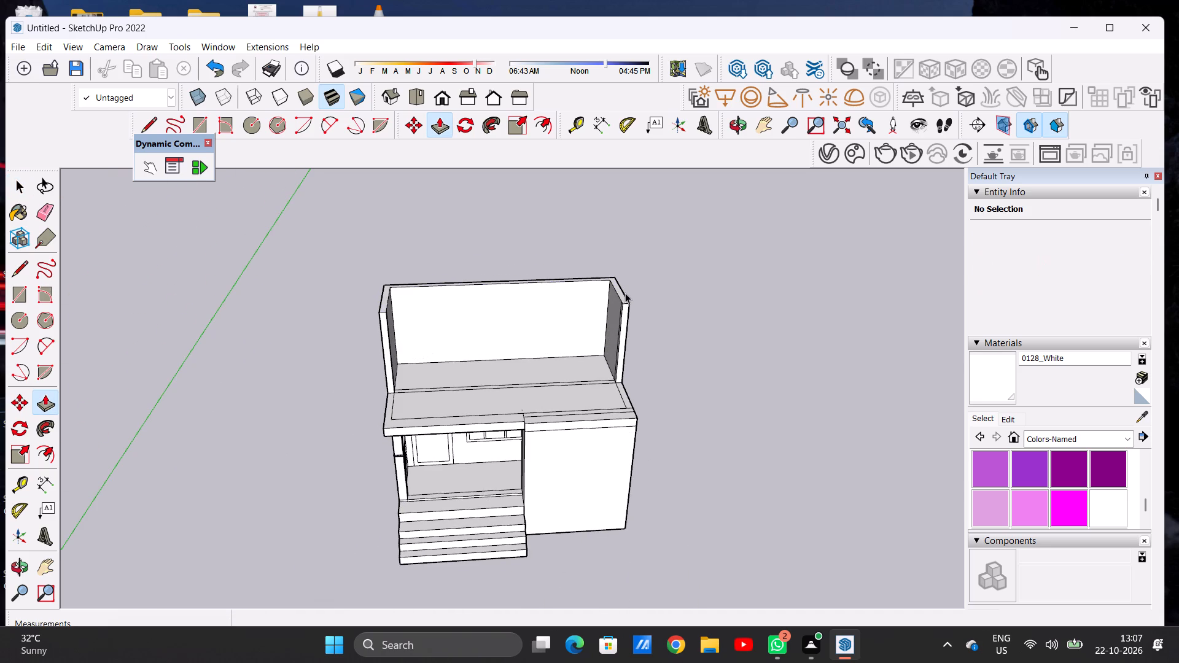
# Push/Pull the end face of the first-floor side wall on the front block's side forward 5' 6" to the inner border's front line.
pyautogui.scroll(-4, 467, 414)
pyautogui.scroll(8, 561, 407)
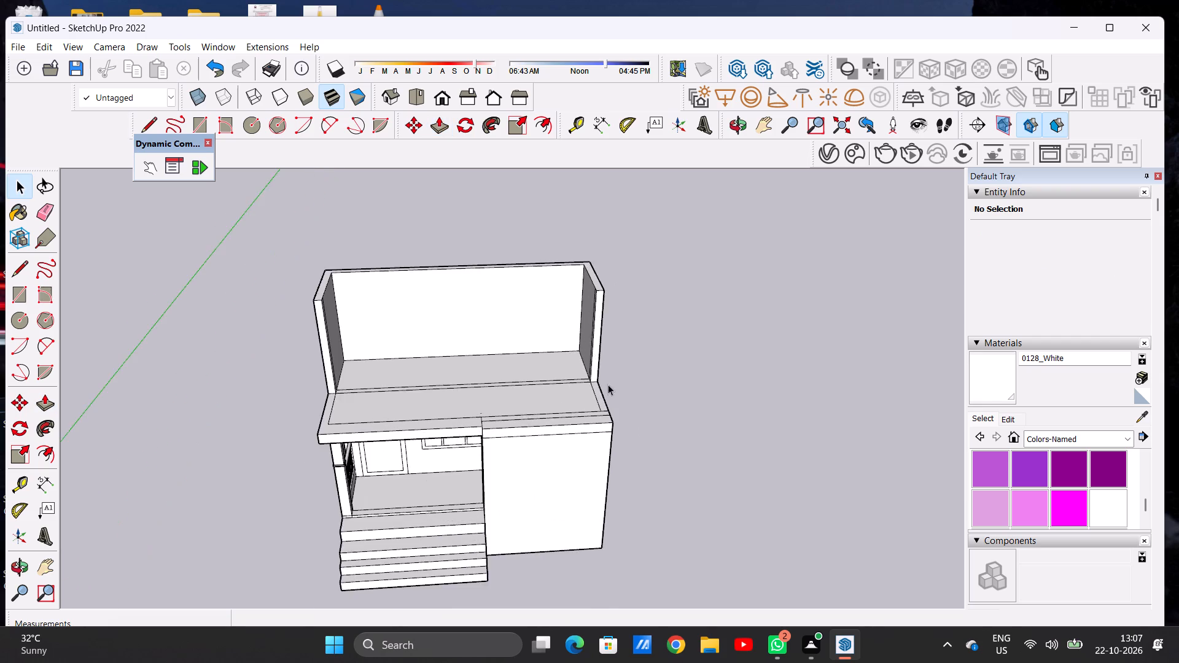
pyautogui.scroll(4, 608, 384)
pyautogui.moveTo(596, 396); pyautogui.dragTo(482, 435, button='middle')
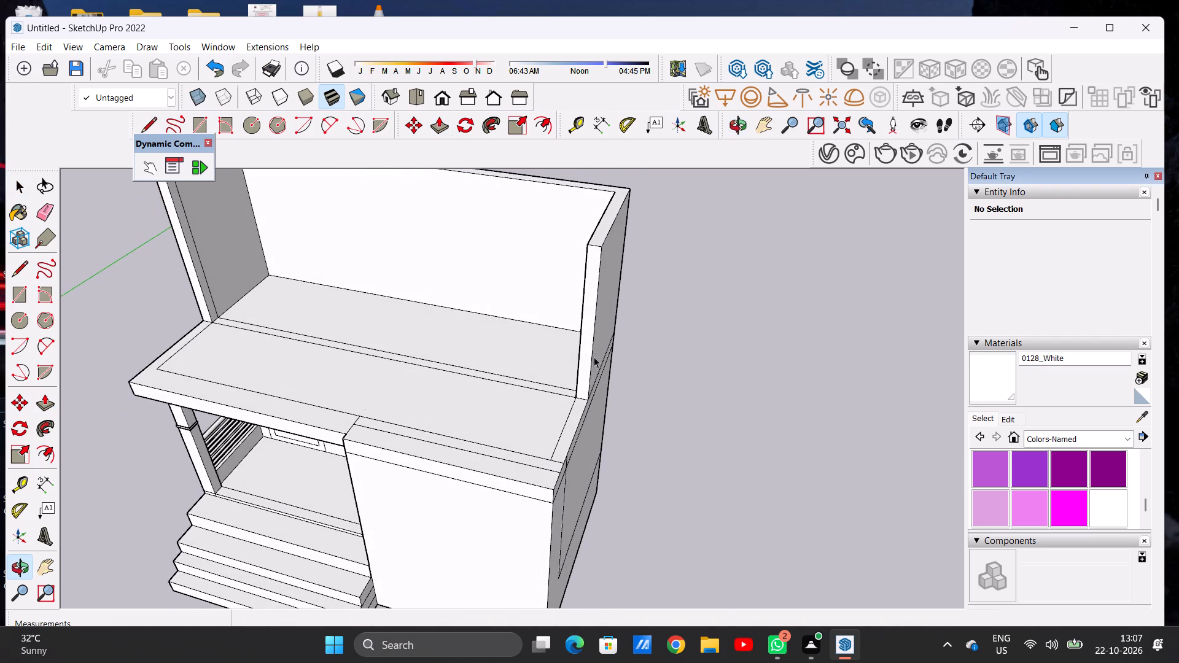
pyautogui.scroll(2, 581, 357)
pyautogui.press('p')
pyautogui.click(588, 343)
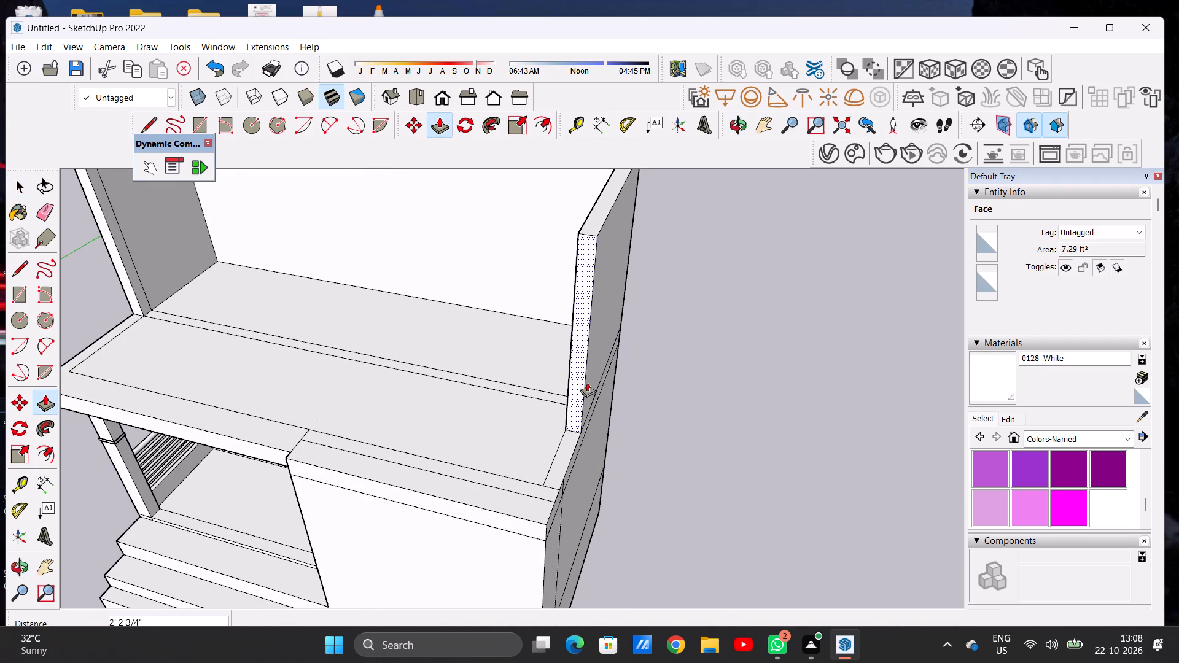
pyautogui.click(559, 490)
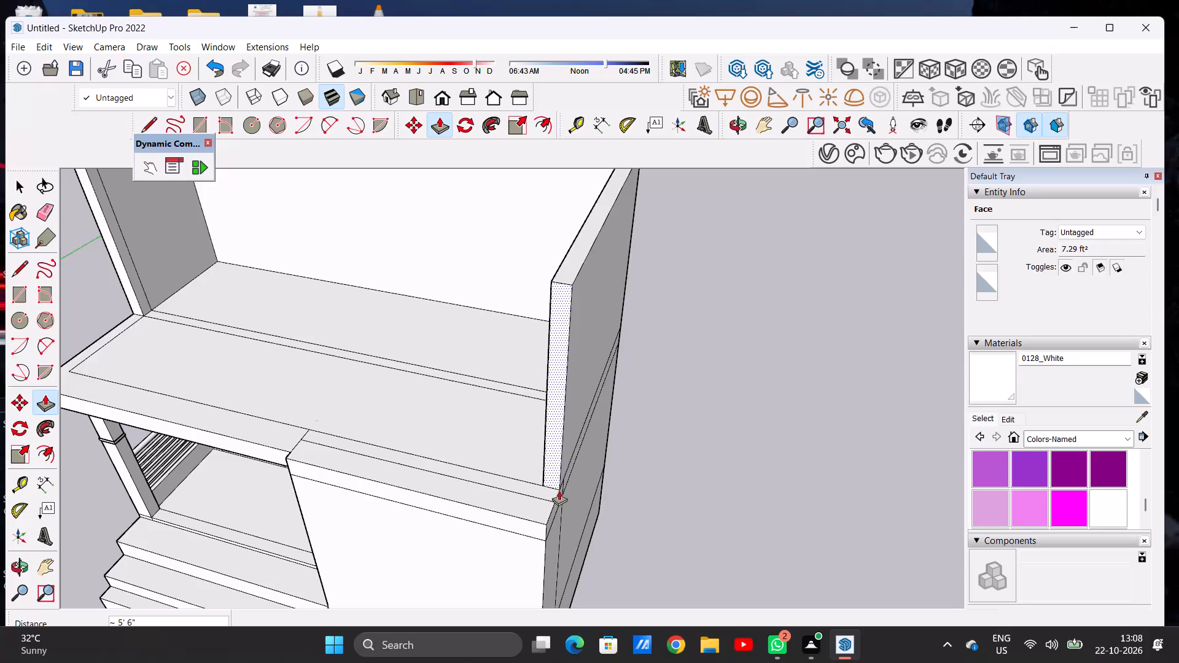
pyautogui.press('space')
pyautogui.scroll(-2, 523, 505)
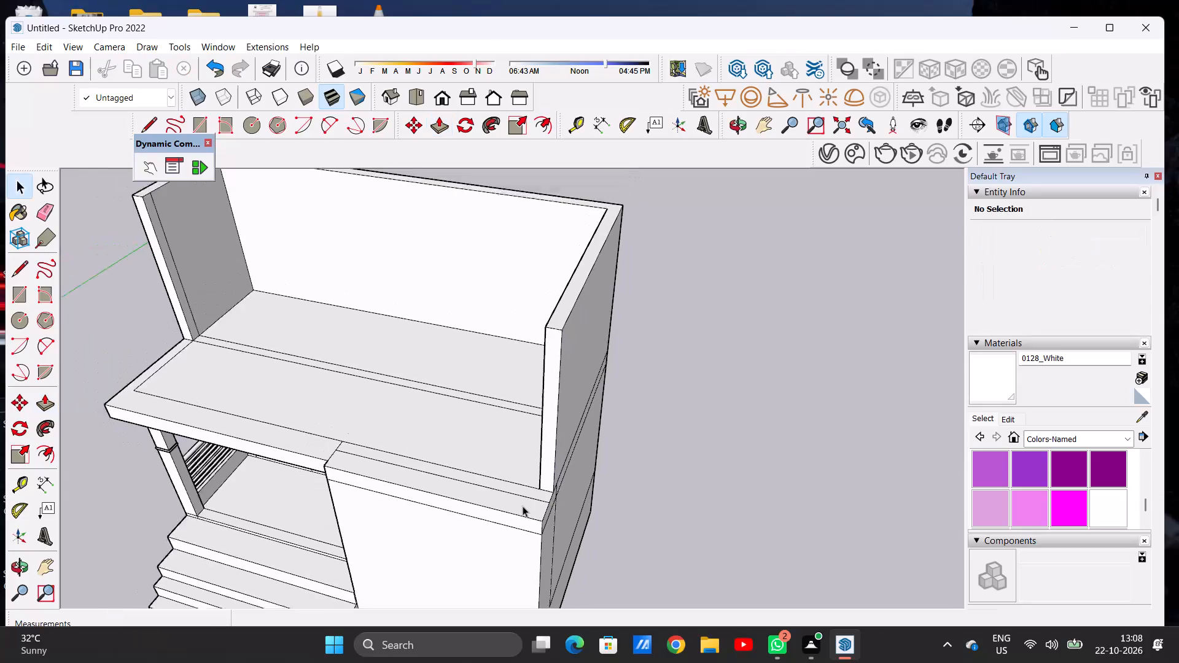
pyautogui.scroll(-2, 523, 506)
pyautogui.scroll(7, 504, 498)
pyautogui.moveTo(481, 467); pyautogui.dragTo(630, 460, button='middle')
pyautogui.scroll(-2, 630, 460)
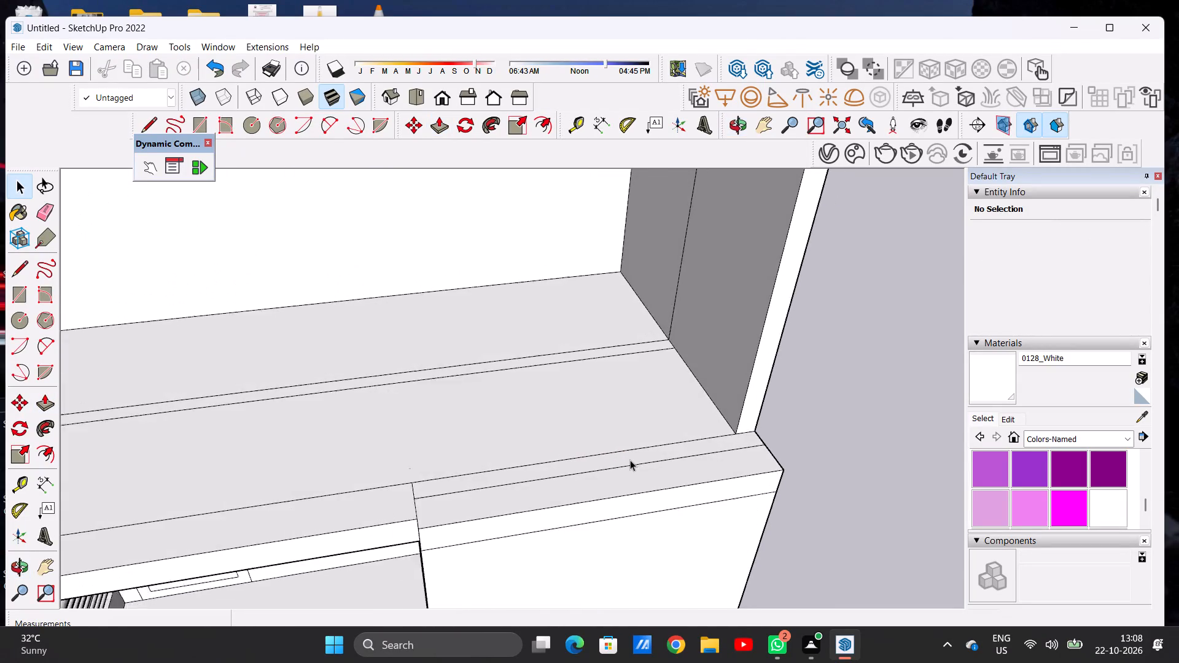
# Push/Pull the cross strip between the first-floor side walls up 10' to form the front wall level with the side wall tops.
pyautogui.scroll(-14, 630, 460)
pyautogui.scroll(1, 599, 452)
pyautogui.moveTo(594, 448); pyautogui.dragTo(556, 463, button='middle')
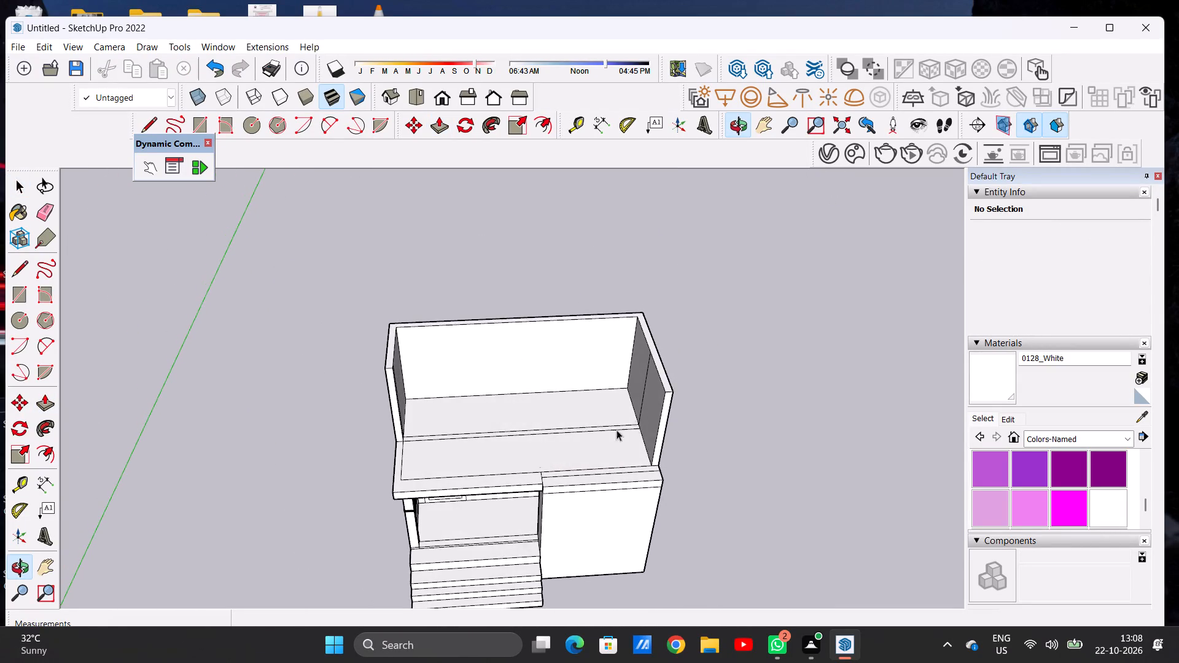
pyautogui.scroll(8, 637, 421)
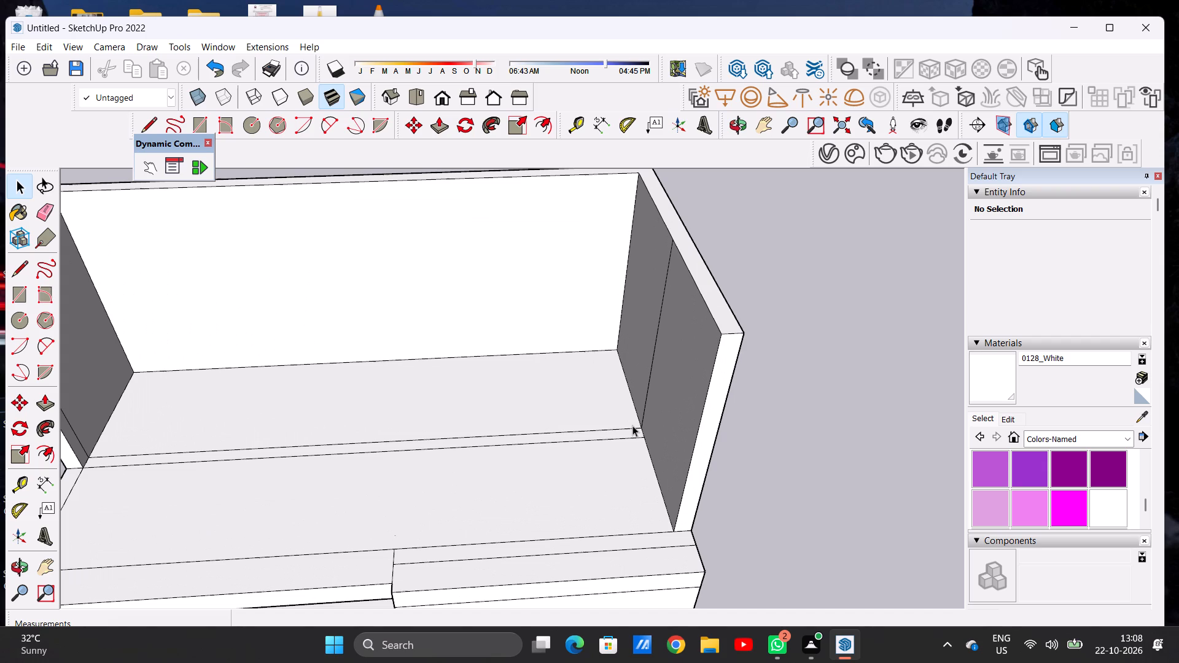
pyautogui.press('p')
pyautogui.scroll(4, 632, 425)
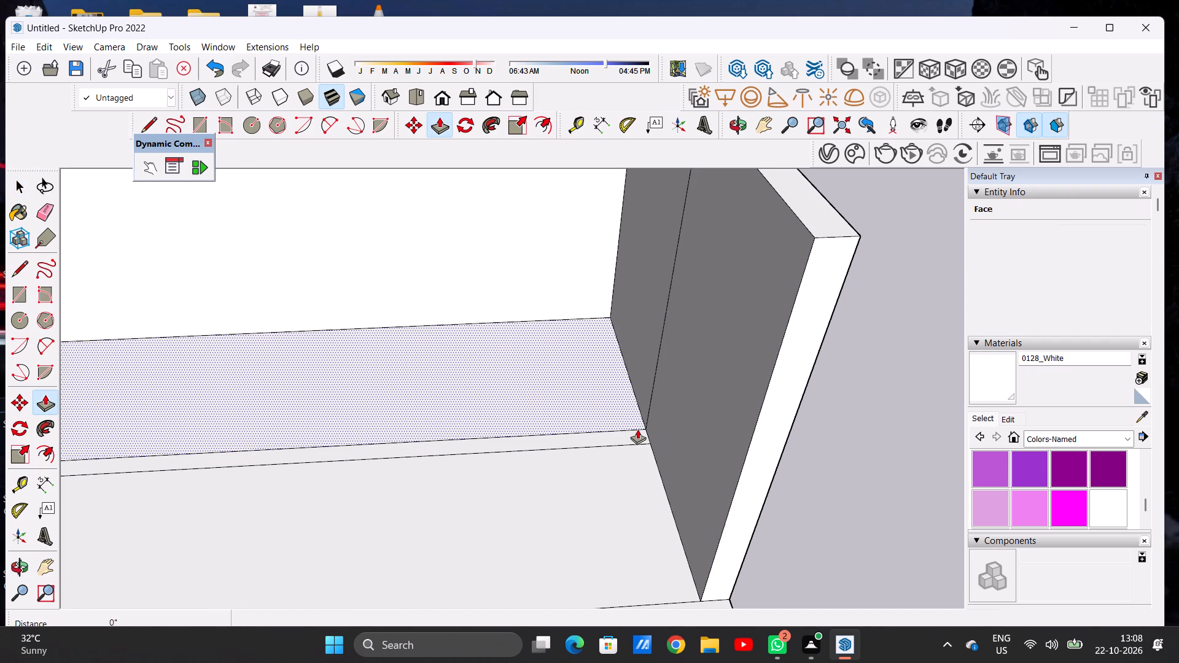
pyautogui.click(636, 433)
pyautogui.scroll(-2, 656, 357)
pyautogui.scroll(1, 656, 360)
pyautogui.scroll(-10, 656, 360)
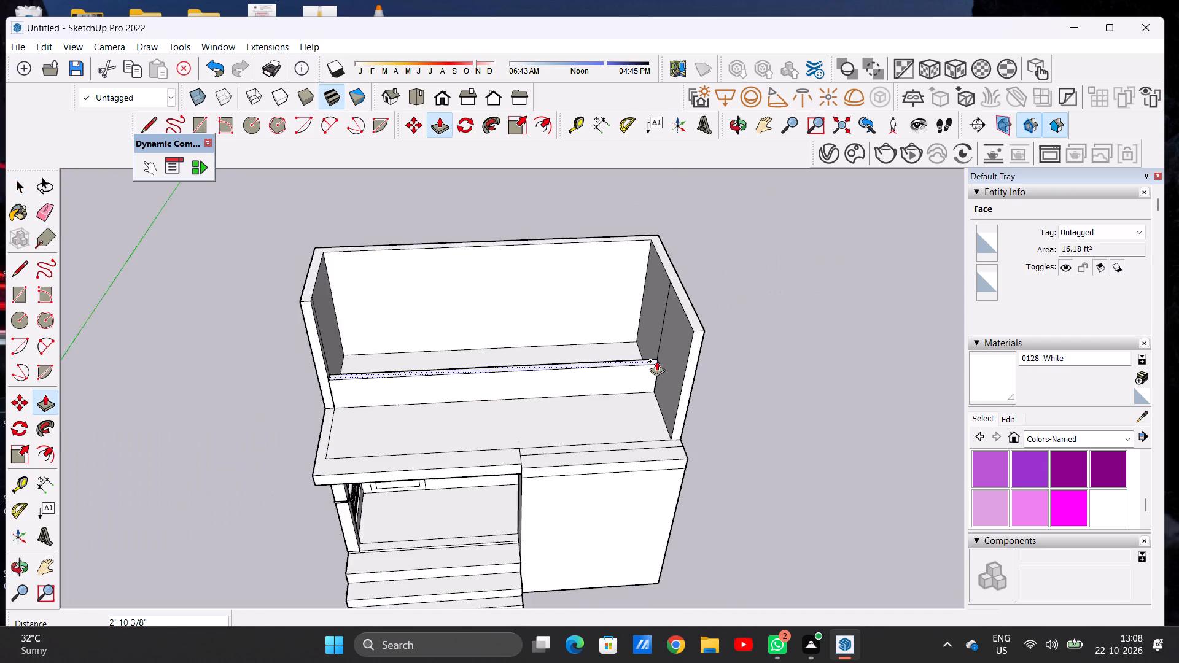
pyautogui.scroll(-4, 656, 361)
pyautogui.scroll(1, 670, 320)
pyautogui.scroll(-1, 671, 319)
pyautogui.scroll(2, 671, 319)
pyautogui.scroll(-1, 671, 319)
pyautogui.scroll(13, 671, 319)
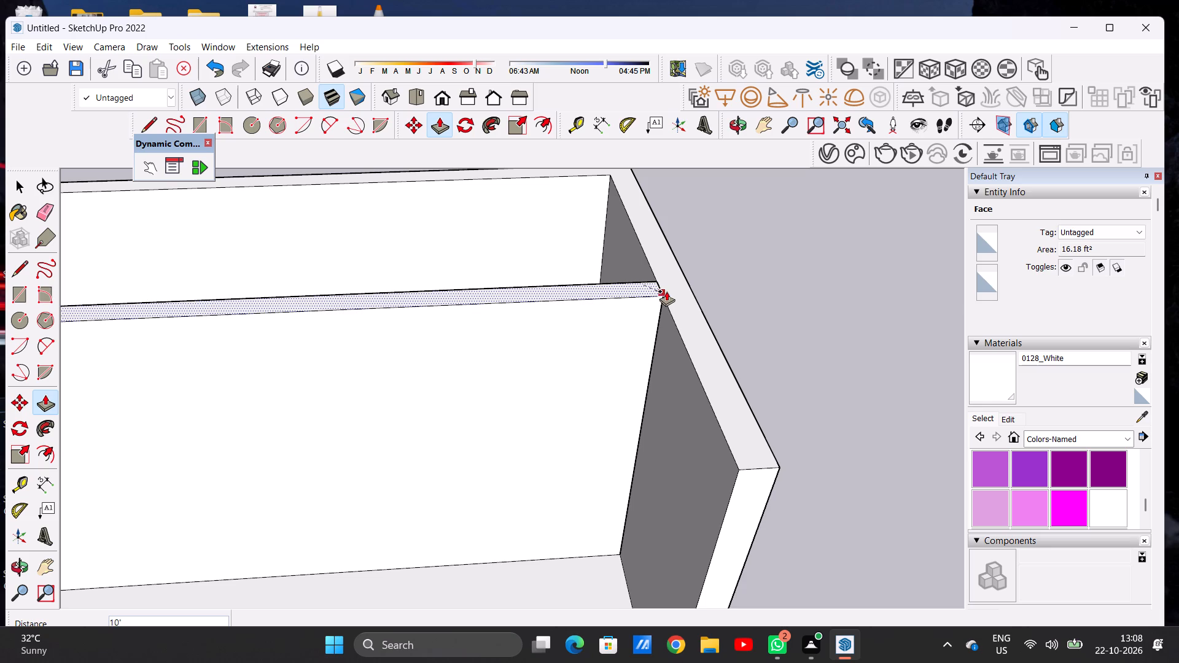
pyautogui.click(660, 282)
pyautogui.press('space')
# Examine the first-floor walls and the roof slab above the porch from the front and the porch side.
pyautogui.scroll(-6, 628, 387)
pyautogui.scroll(1, 629, 397)
pyautogui.scroll(-10, 629, 397)
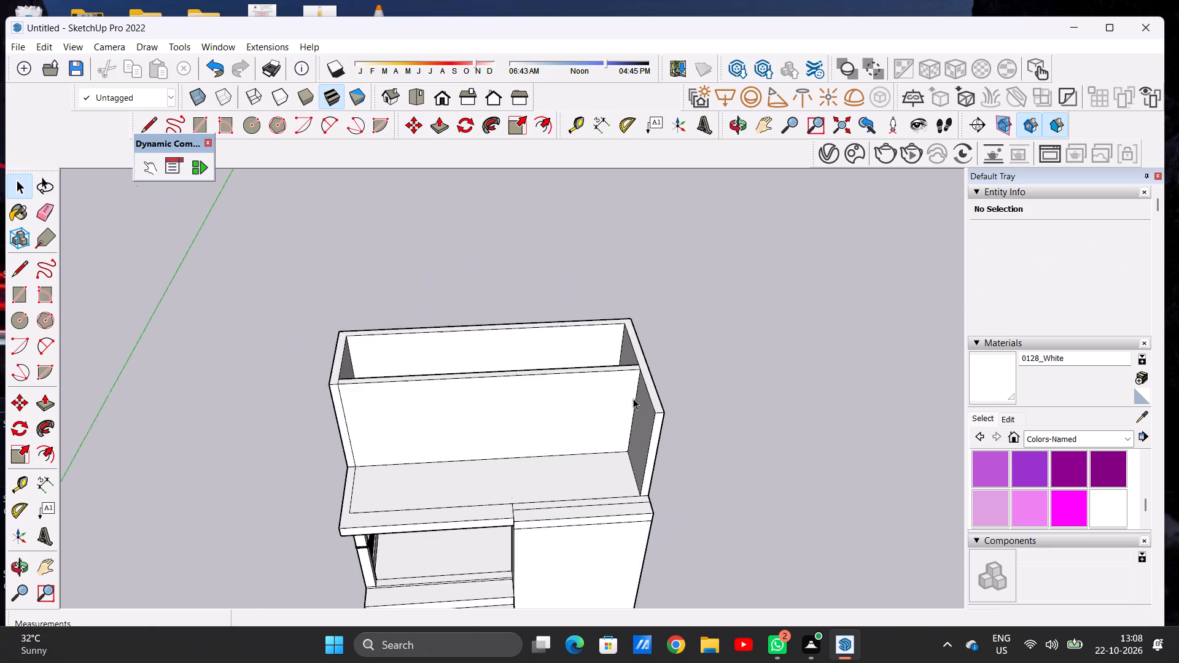
pyautogui.scroll(-2, 633, 398)
pyautogui.scroll(-4, 463, 426)
pyautogui.moveTo(479, 425); pyautogui.dragTo(480, 367, button='middle')
pyautogui.scroll(2, 477, 424)
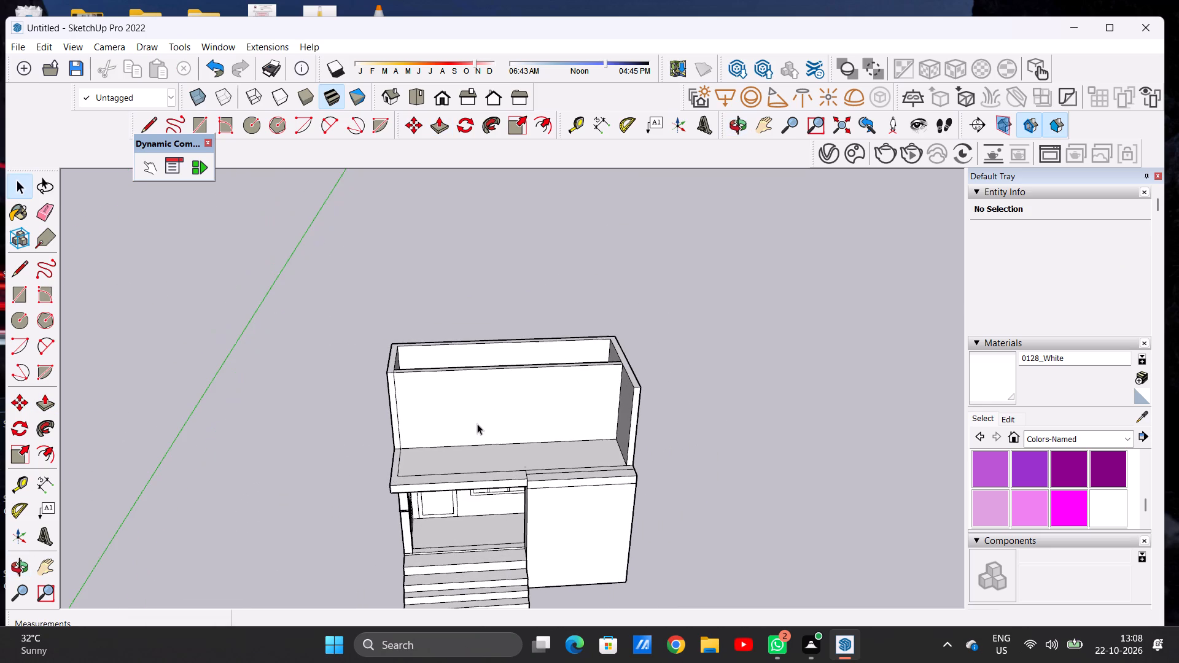
pyautogui.moveTo(469, 391); pyautogui.dragTo(469, 340, button='middle')
pyautogui.scroll(2, 534, 438)
pyautogui.scroll(-1, 535, 439)
pyautogui.scroll(1, 535, 439)
pyautogui.scroll(-2, 525, 430)
pyautogui.scroll(1, 525, 430)
pyautogui.scroll(-2, 525, 430)
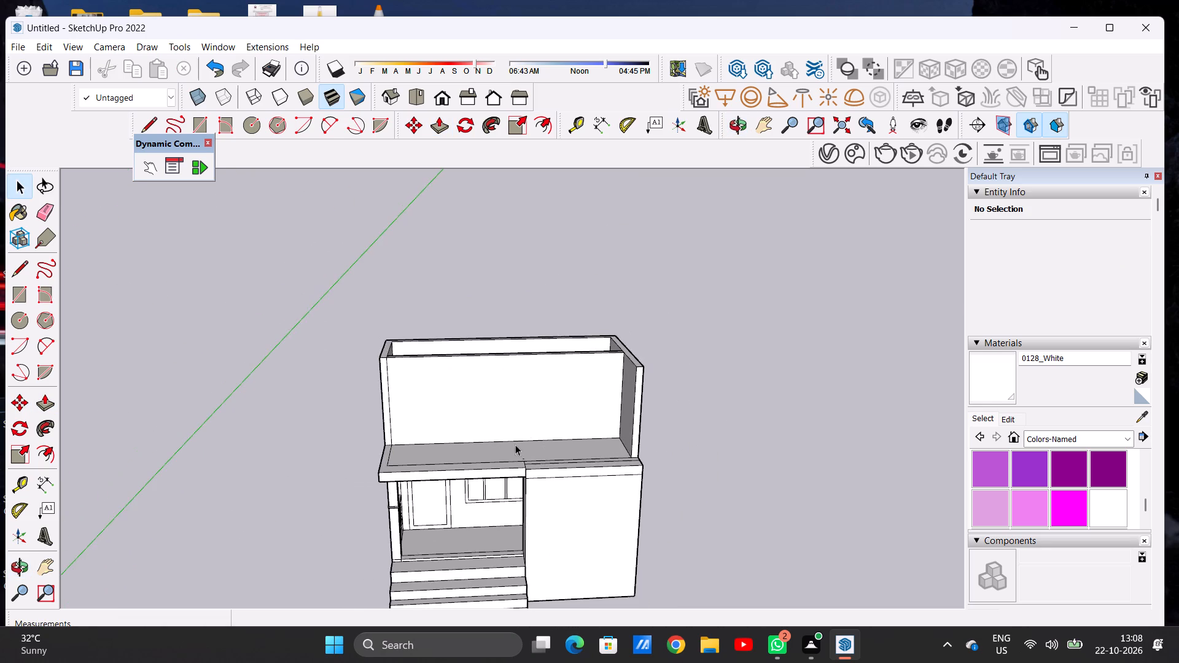
pyautogui.moveTo(512, 453); pyautogui.dragTo(504, 416, button='middle')
pyautogui.scroll(-4, 495, 416)
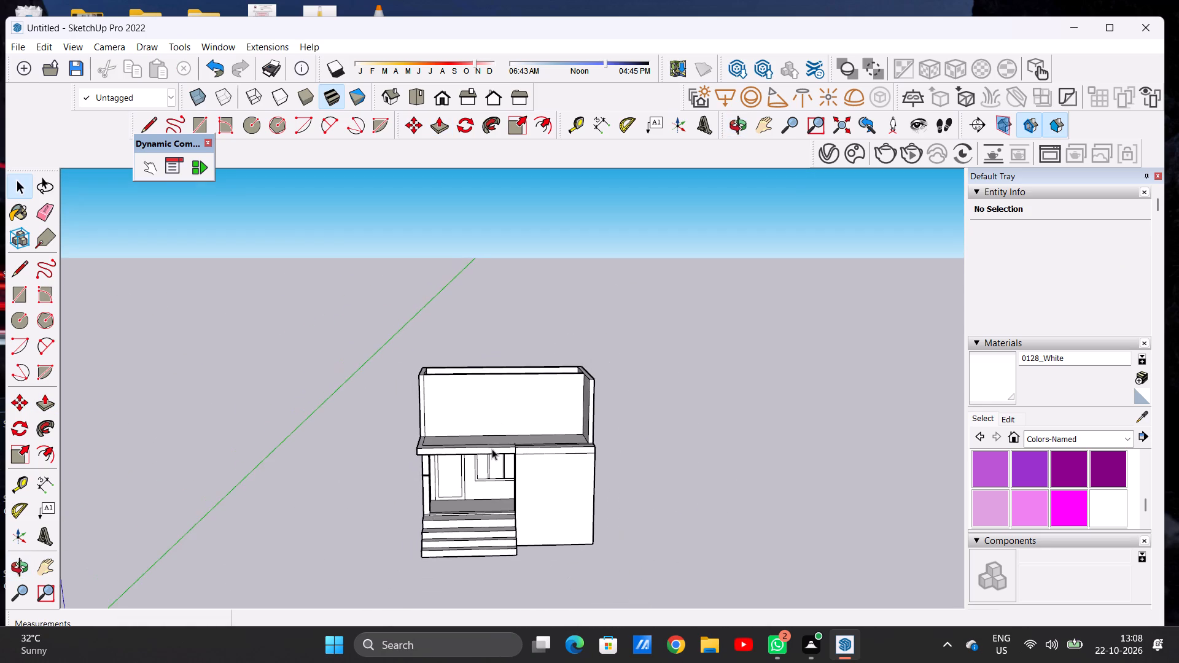
pyautogui.scroll(9, 492, 450)
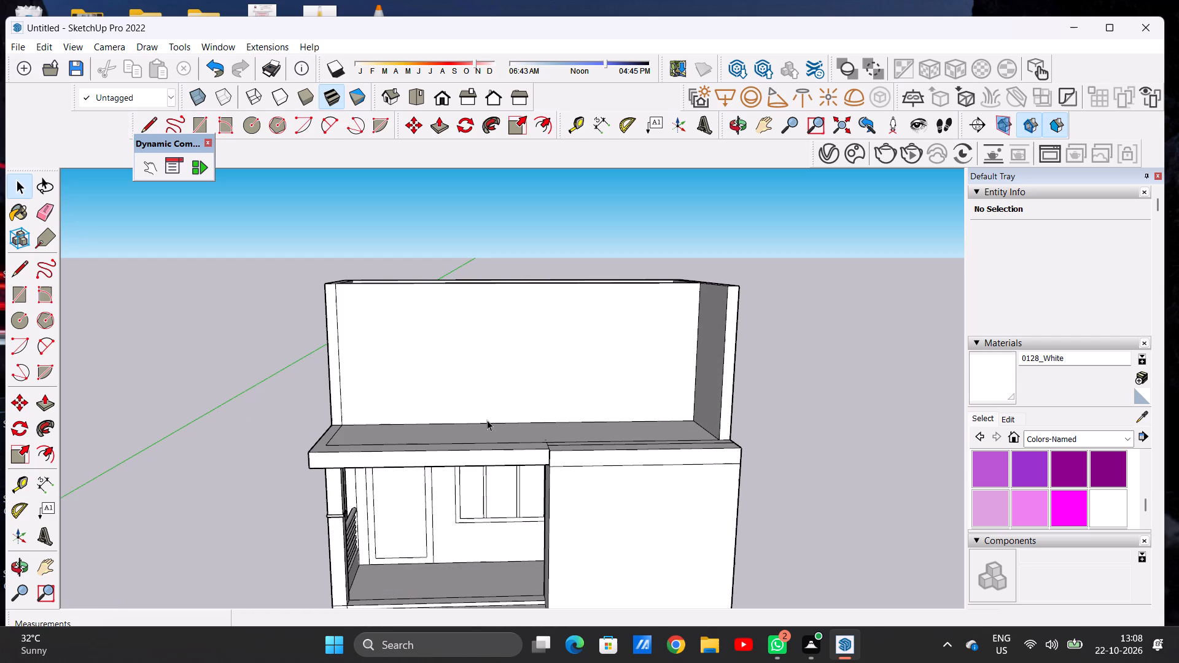
pyautogui.scroll(-2, 487, 420)
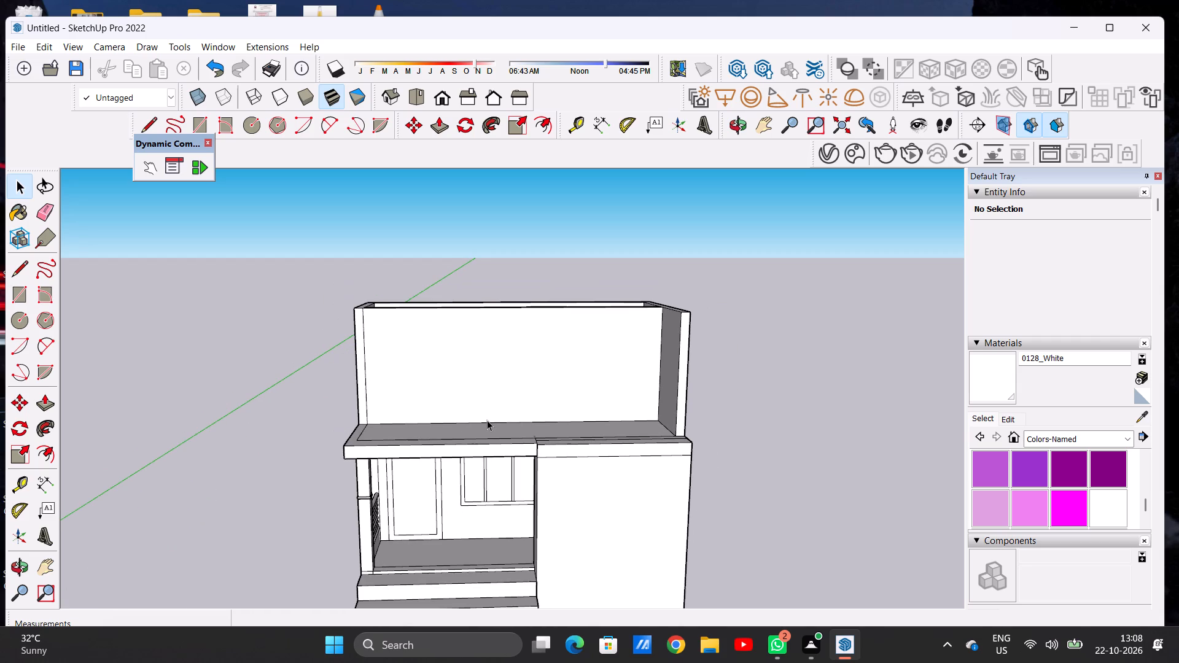
pyautogui.scroll(-2, 488, 422)
pyautogui.moveTo(430, 431); pyautogui.dragTo(651, 436, button='middle')
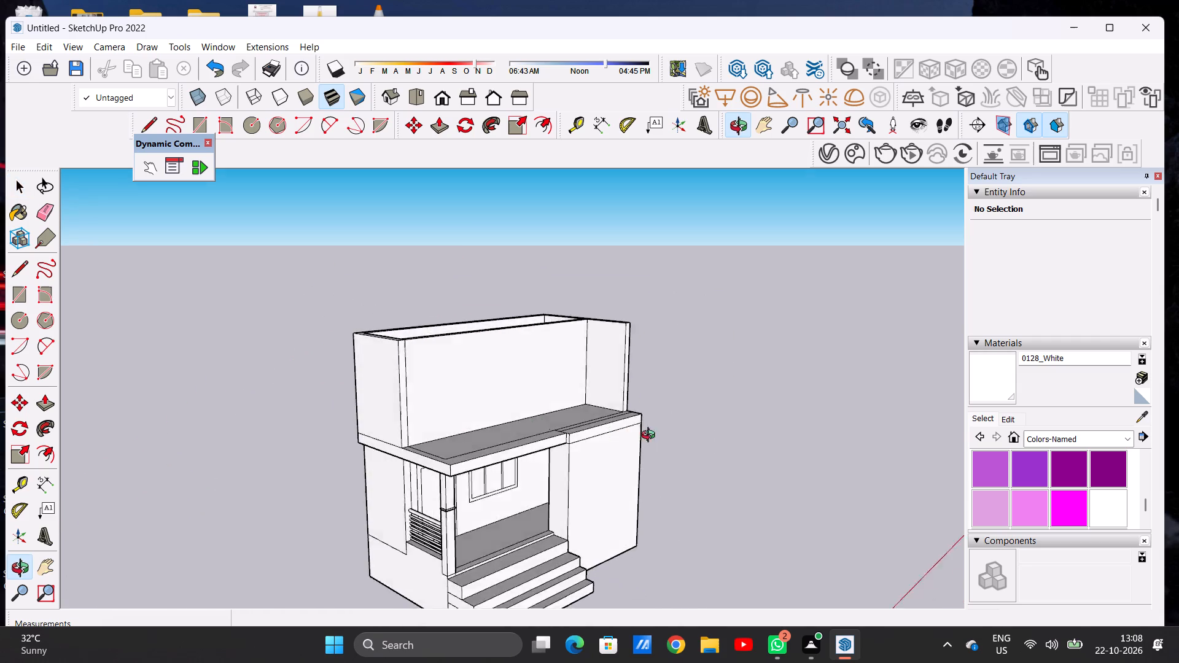
pyautogui.moveTo(651, 436); pyautogui.dragTo(695, 443, button='middle')
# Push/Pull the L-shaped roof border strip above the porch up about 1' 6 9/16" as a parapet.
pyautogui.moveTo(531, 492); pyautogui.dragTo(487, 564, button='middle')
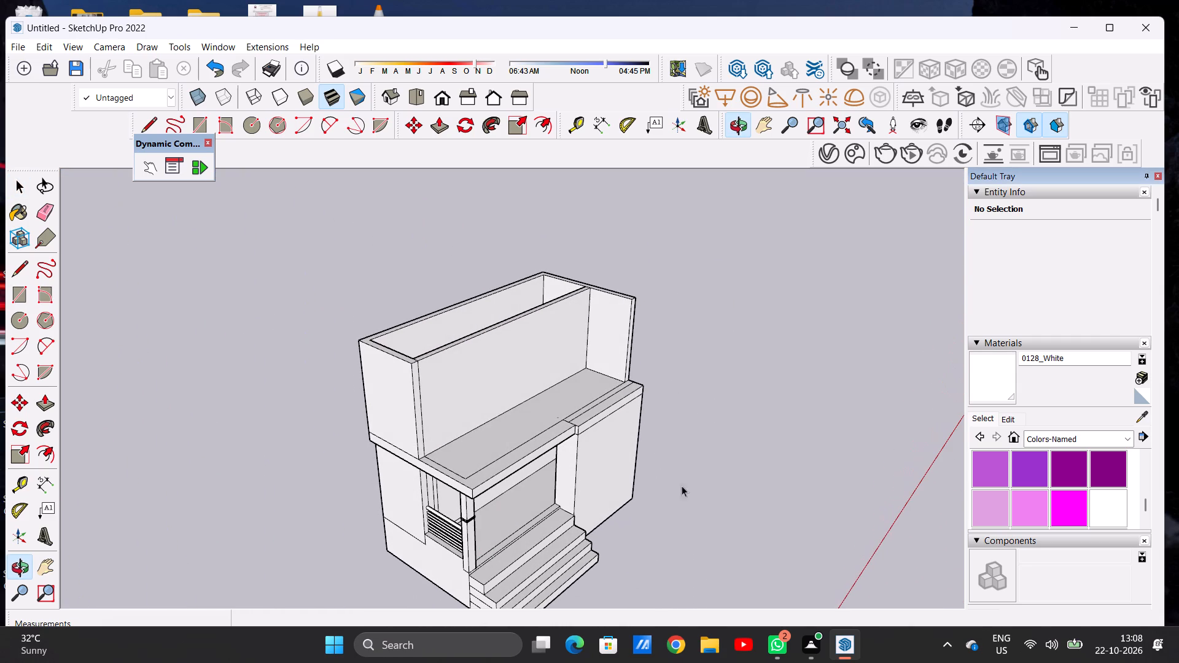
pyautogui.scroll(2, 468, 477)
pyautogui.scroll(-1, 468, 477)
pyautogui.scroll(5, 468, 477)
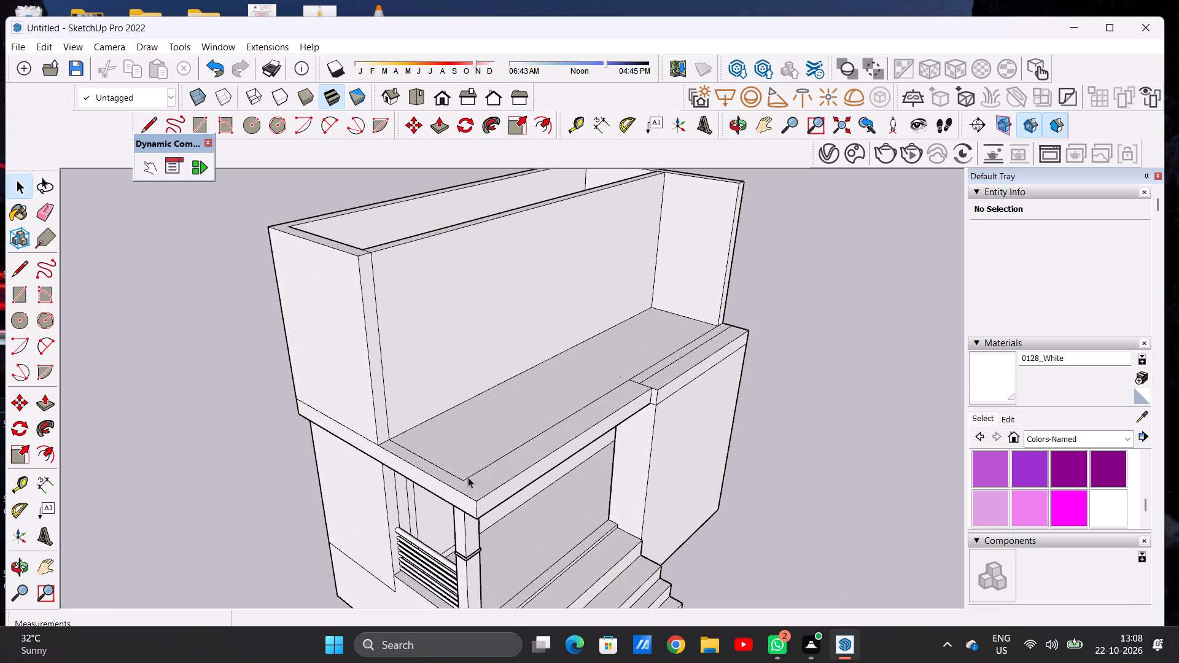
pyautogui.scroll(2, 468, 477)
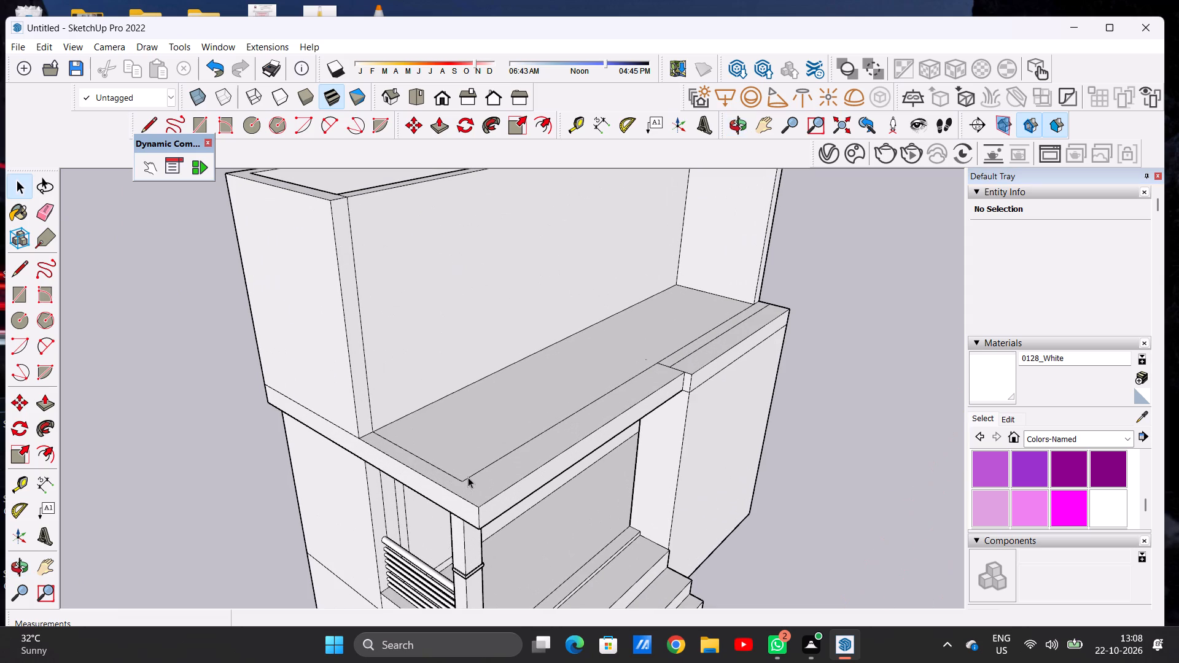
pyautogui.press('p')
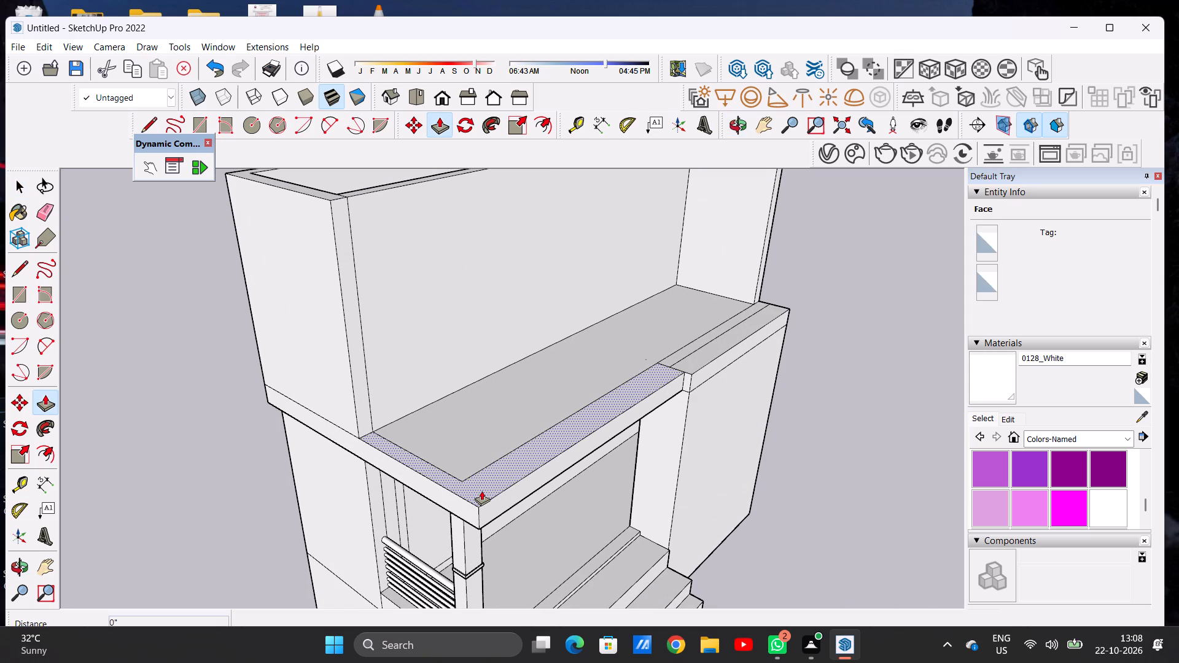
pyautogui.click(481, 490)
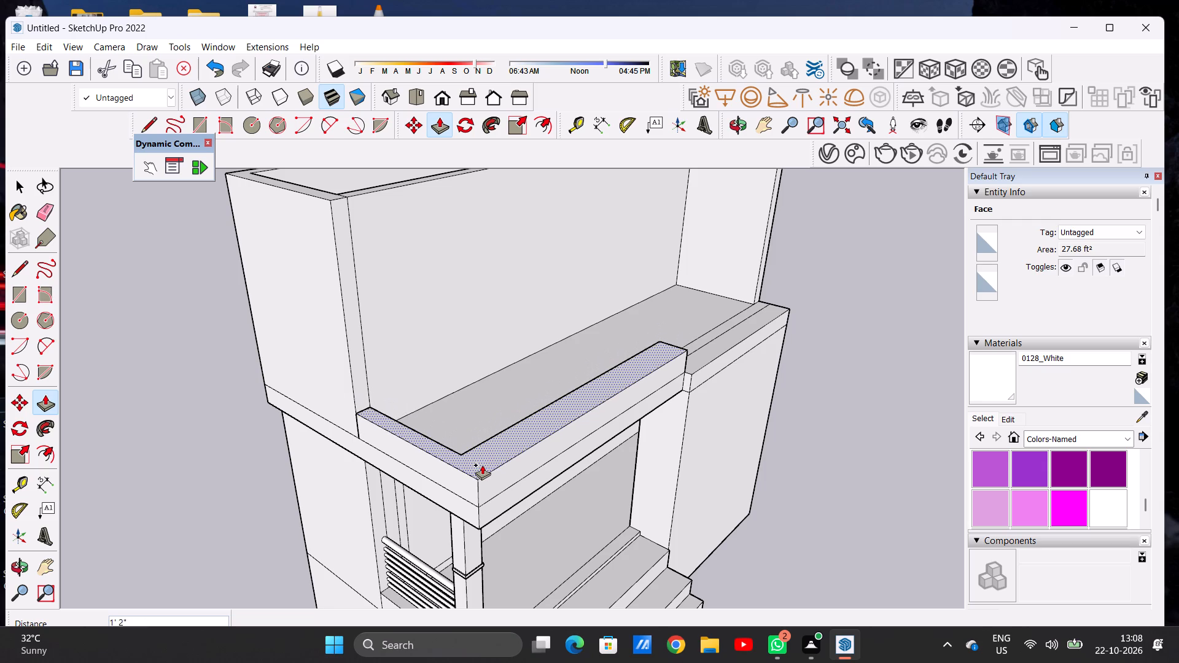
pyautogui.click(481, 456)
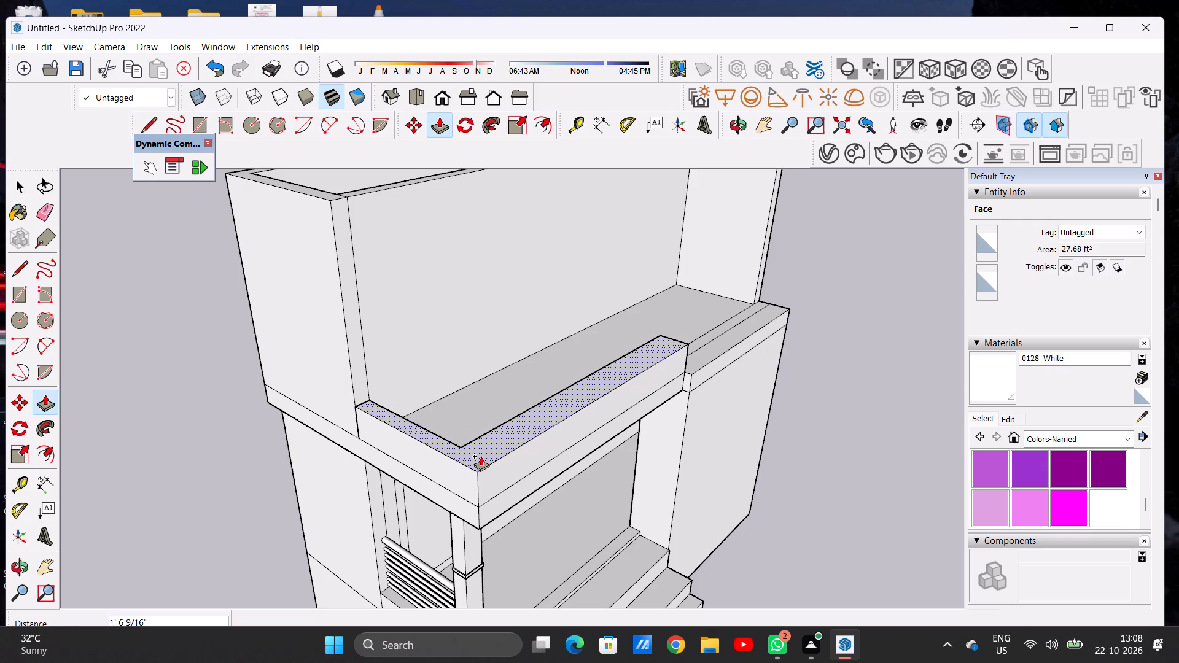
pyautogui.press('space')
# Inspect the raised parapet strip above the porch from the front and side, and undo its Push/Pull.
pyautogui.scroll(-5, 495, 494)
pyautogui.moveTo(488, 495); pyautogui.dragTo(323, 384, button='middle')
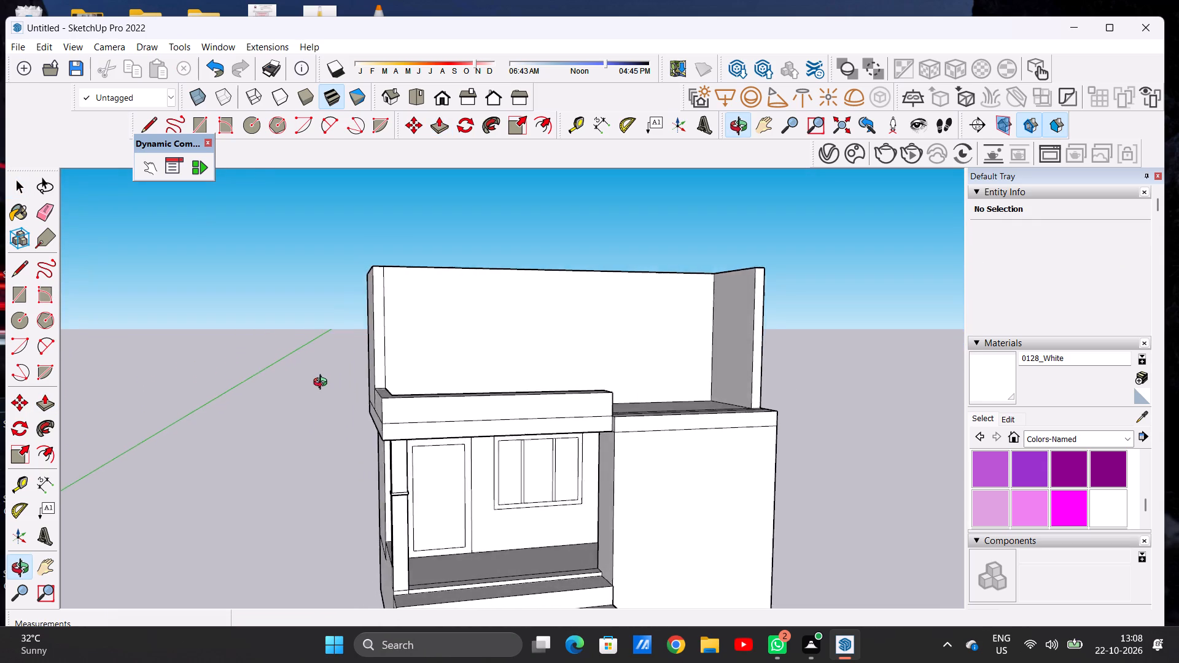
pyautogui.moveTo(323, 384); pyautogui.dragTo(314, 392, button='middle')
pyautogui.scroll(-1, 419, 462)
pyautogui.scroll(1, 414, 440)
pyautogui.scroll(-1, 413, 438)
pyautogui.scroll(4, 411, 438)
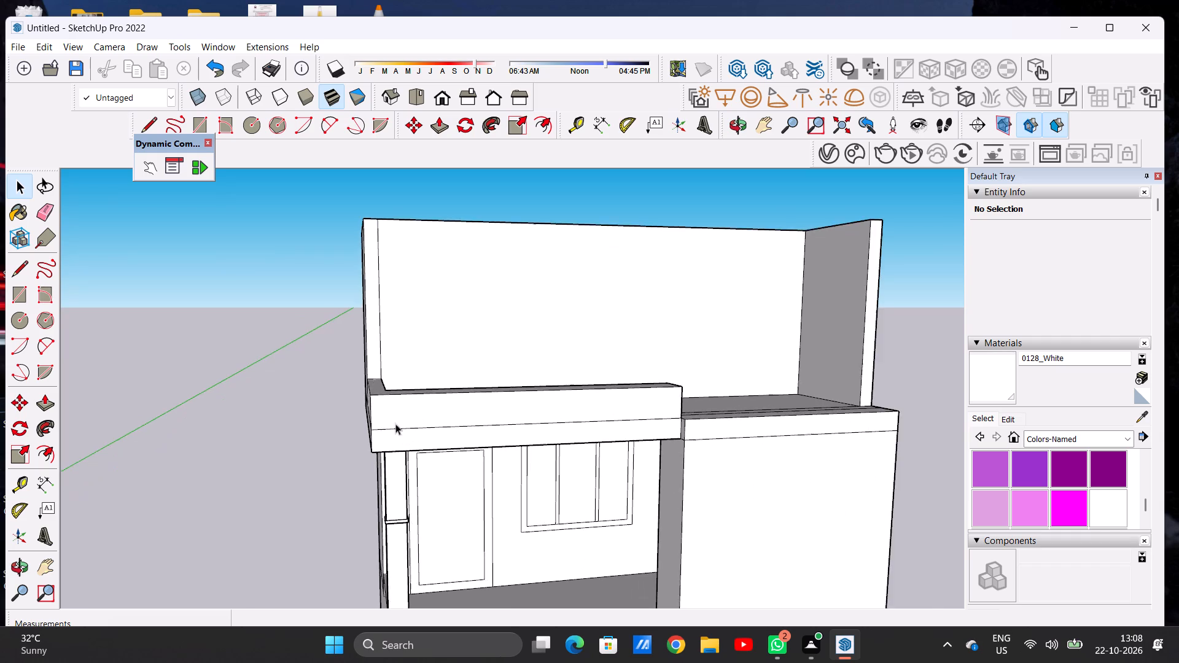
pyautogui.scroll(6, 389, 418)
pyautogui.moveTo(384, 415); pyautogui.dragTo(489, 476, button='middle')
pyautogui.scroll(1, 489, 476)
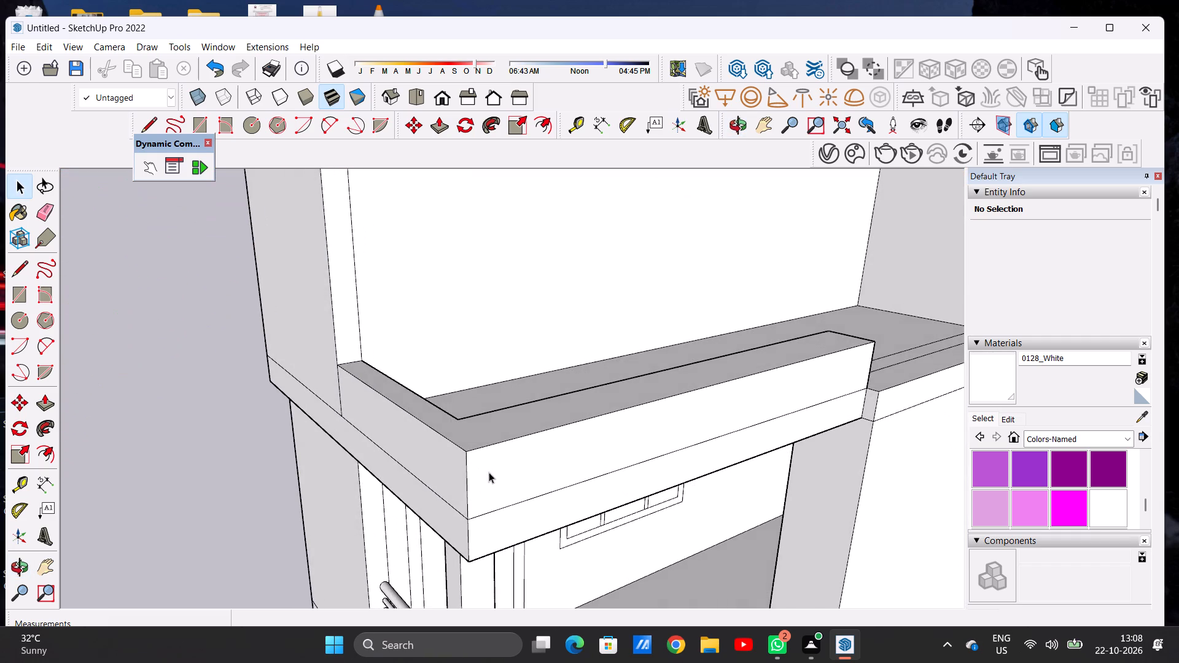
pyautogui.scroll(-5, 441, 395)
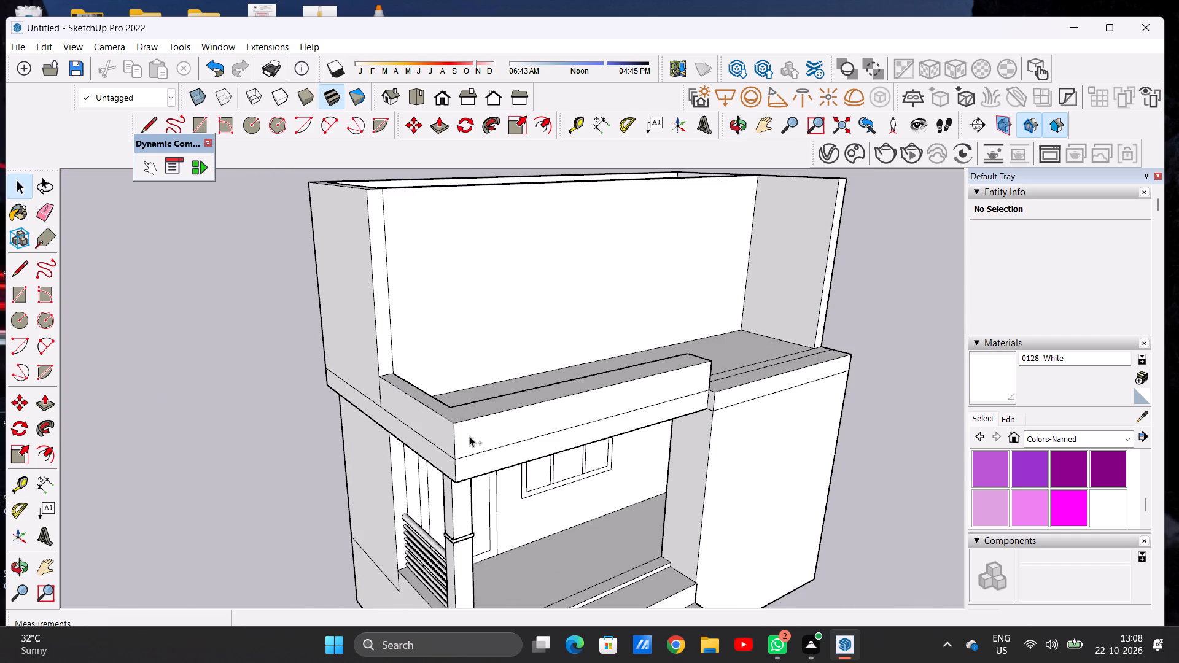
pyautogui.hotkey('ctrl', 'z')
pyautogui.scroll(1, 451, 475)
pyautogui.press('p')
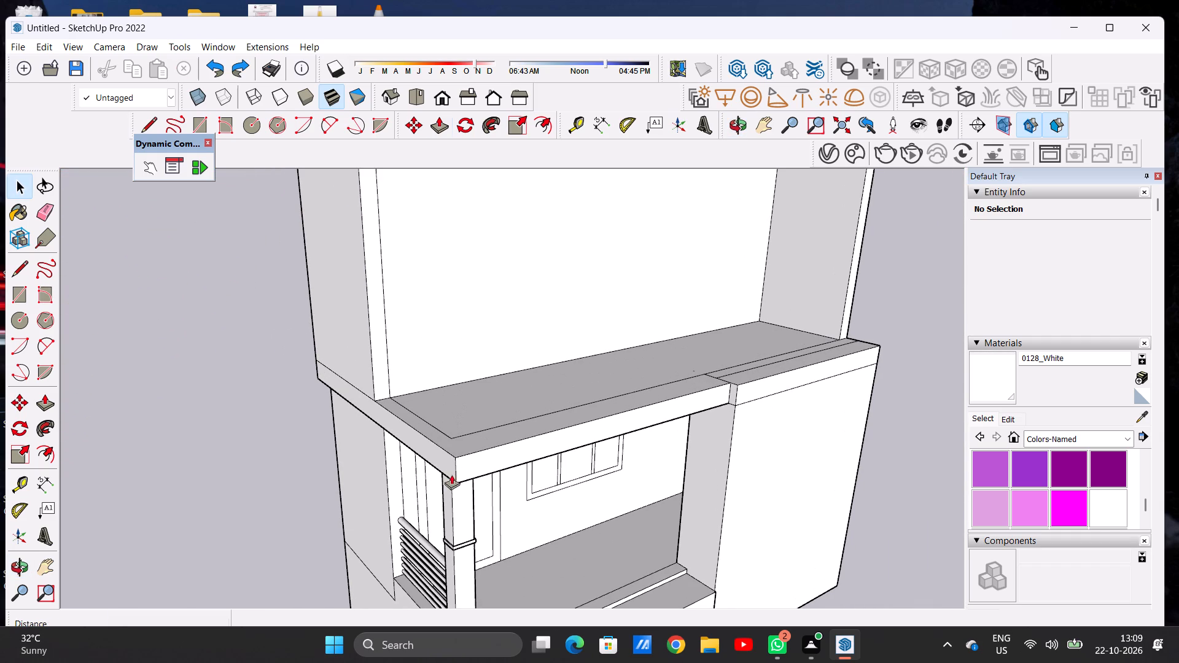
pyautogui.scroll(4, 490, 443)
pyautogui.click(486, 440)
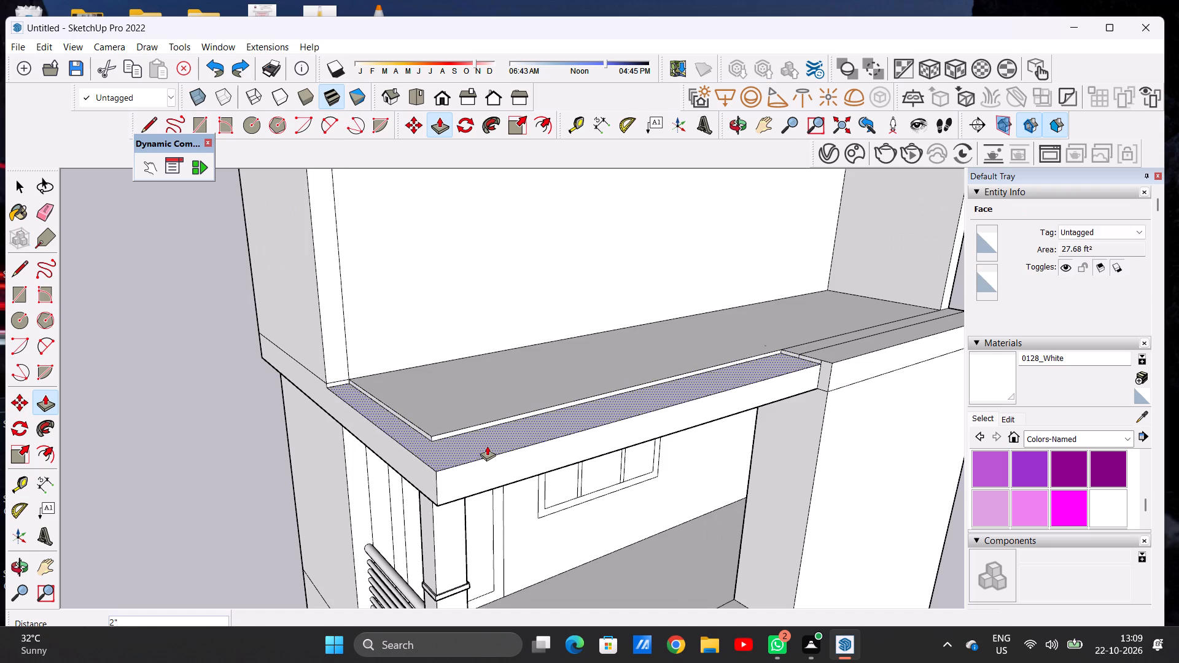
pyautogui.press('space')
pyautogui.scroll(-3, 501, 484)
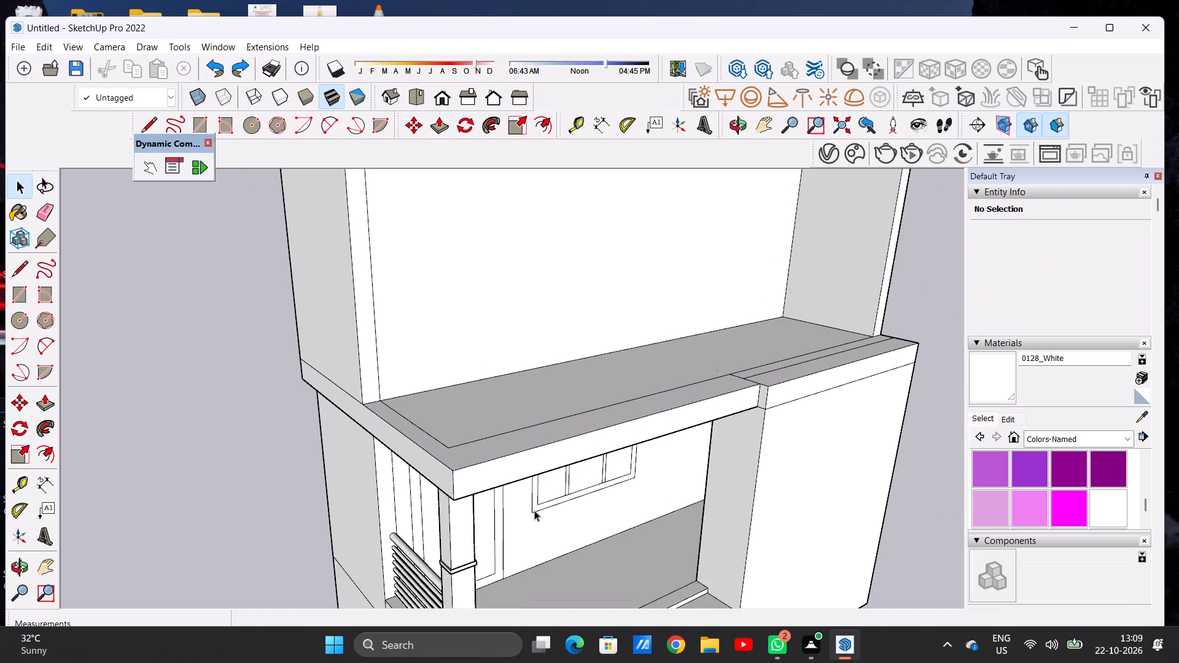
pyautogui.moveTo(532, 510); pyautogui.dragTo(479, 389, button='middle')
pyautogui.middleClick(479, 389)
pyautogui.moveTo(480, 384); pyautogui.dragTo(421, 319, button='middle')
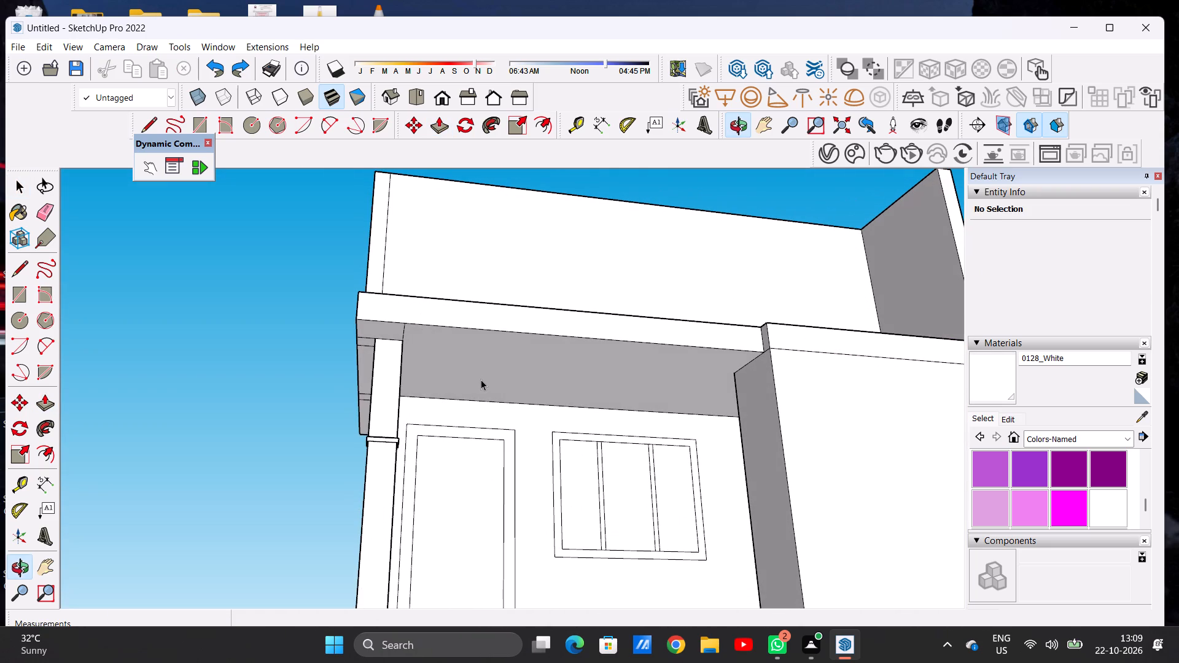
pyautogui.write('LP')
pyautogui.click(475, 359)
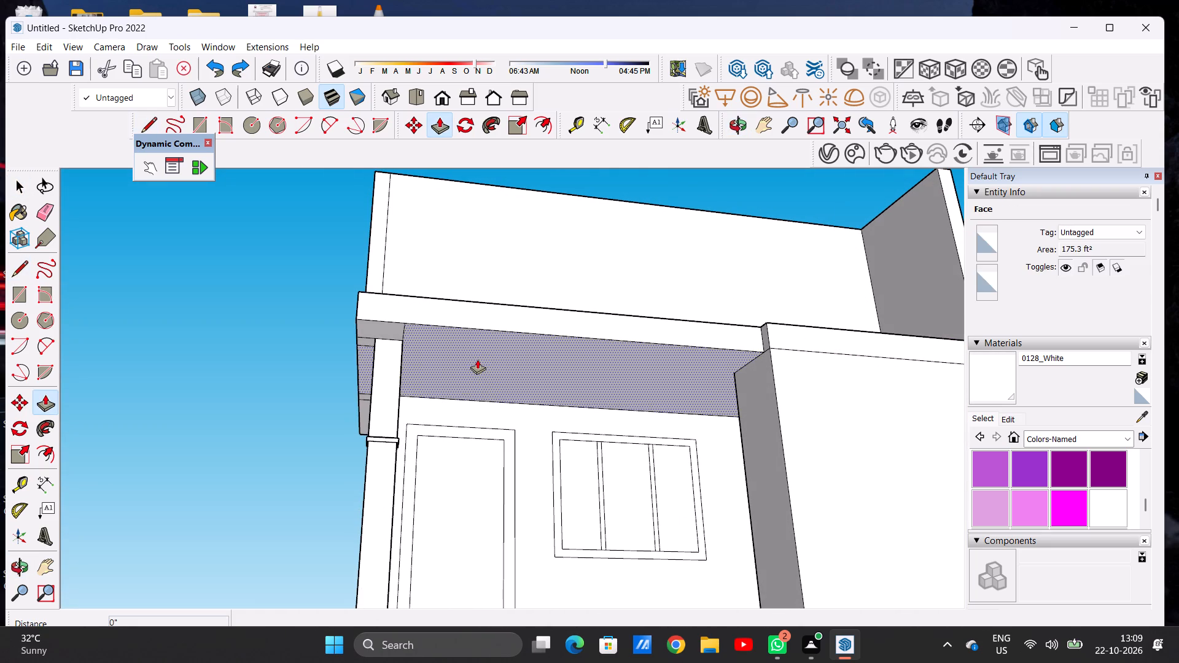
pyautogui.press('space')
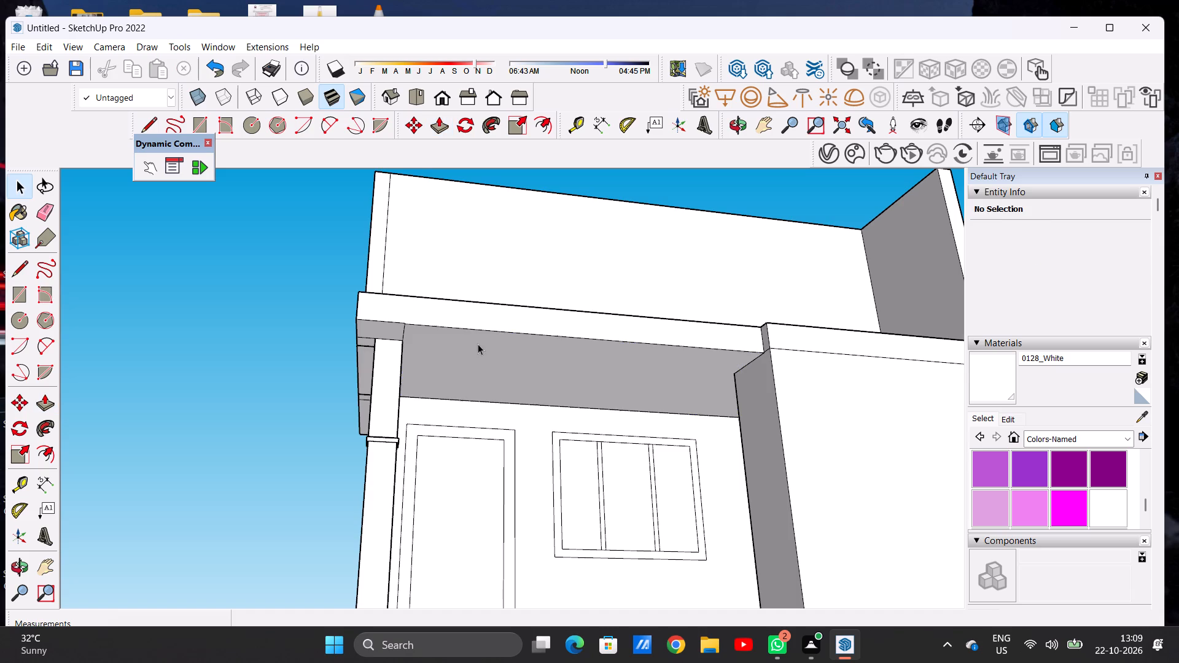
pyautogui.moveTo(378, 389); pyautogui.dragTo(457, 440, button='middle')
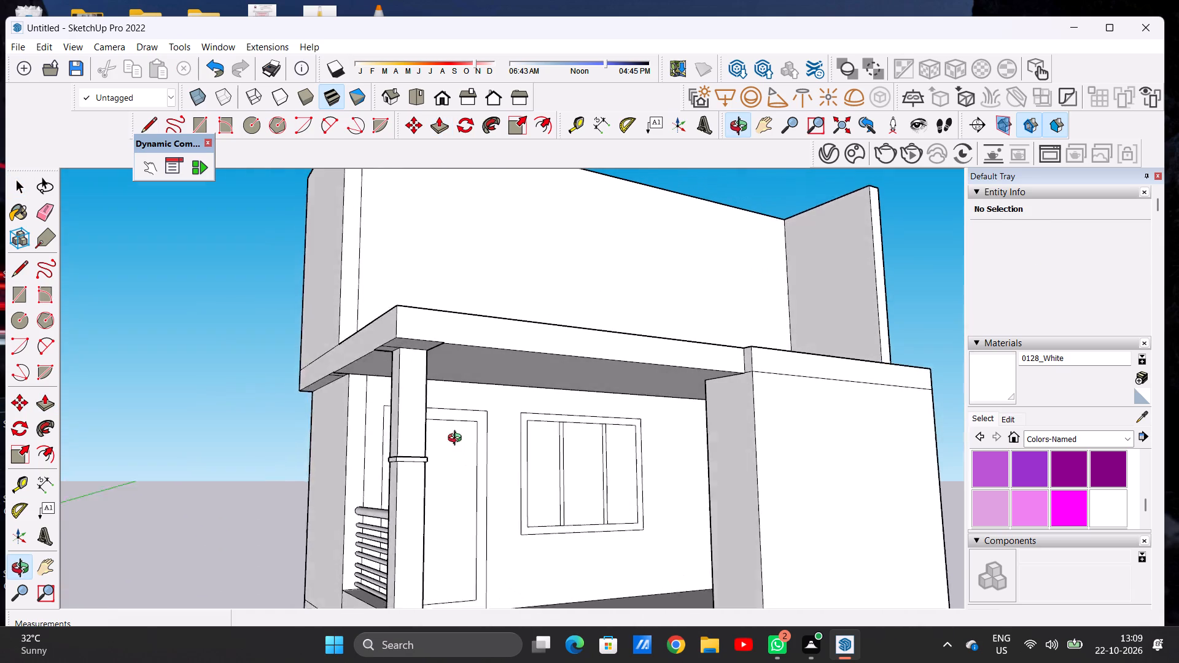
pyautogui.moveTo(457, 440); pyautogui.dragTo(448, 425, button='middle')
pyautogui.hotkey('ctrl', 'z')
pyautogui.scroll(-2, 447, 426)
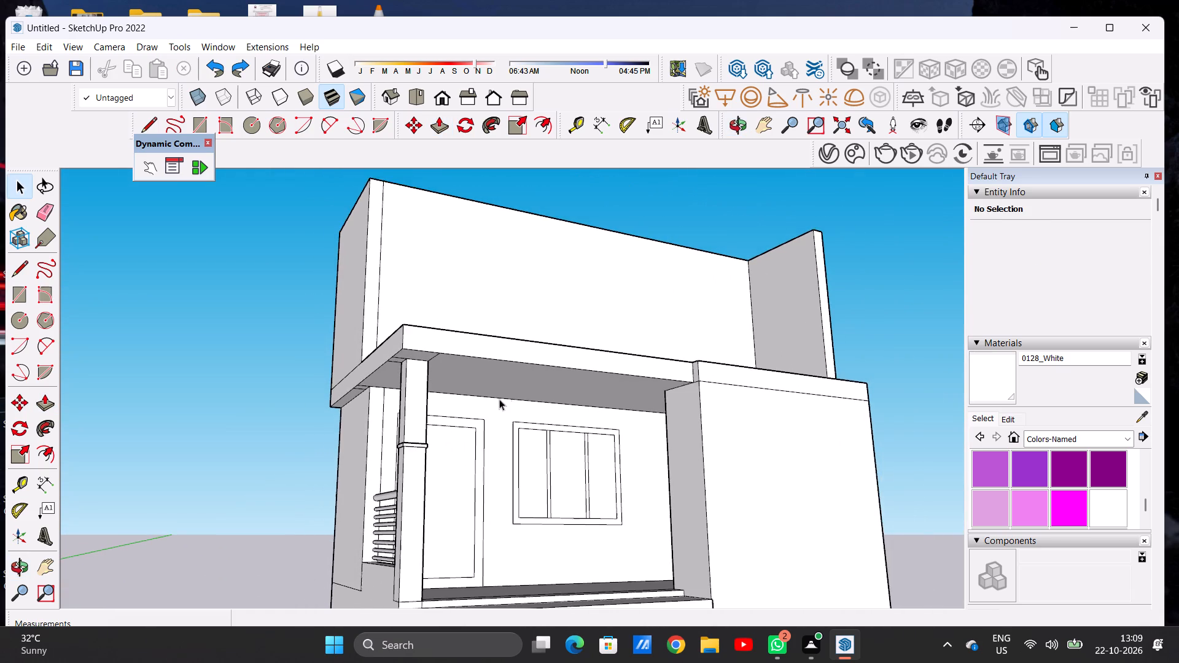
# Push/Pull the porch ceiling face on the slab's underside upward by 3 3/8" to recess it behind the slab's edge beam.
pyautogui.scroll(2, 521, 391)
pyautogui.moveTo(521, 391); pyautogui.dragTo(421, 347, button='middle')
pyautogui.press('p')
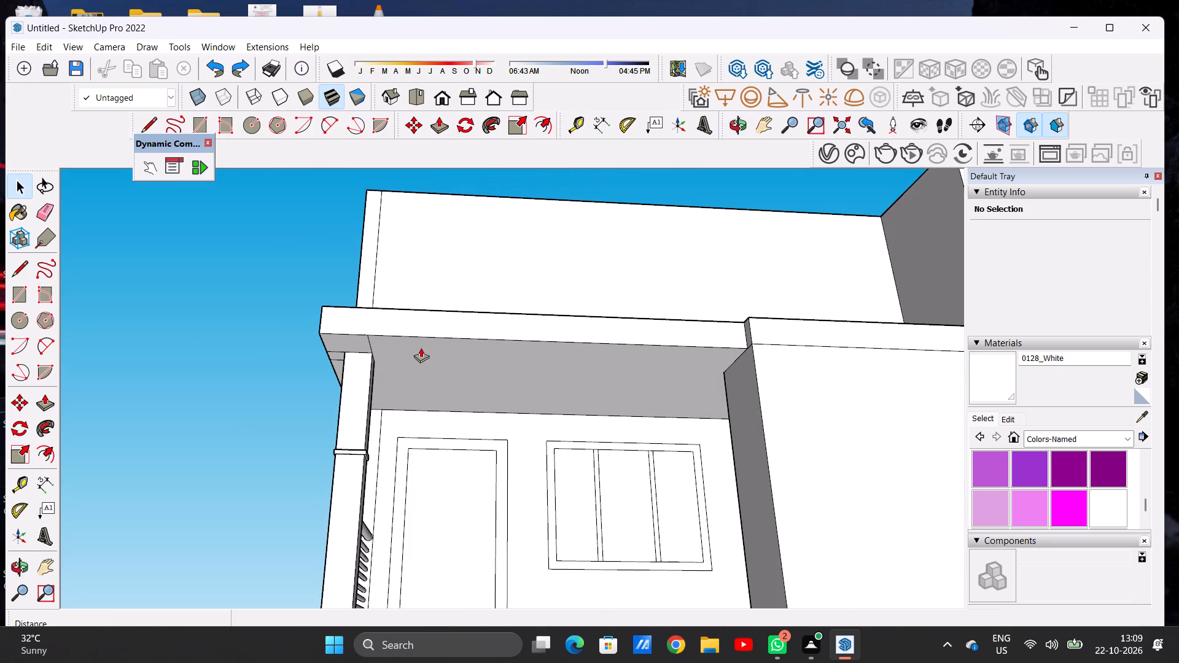
pyautogui.click(443, 373)
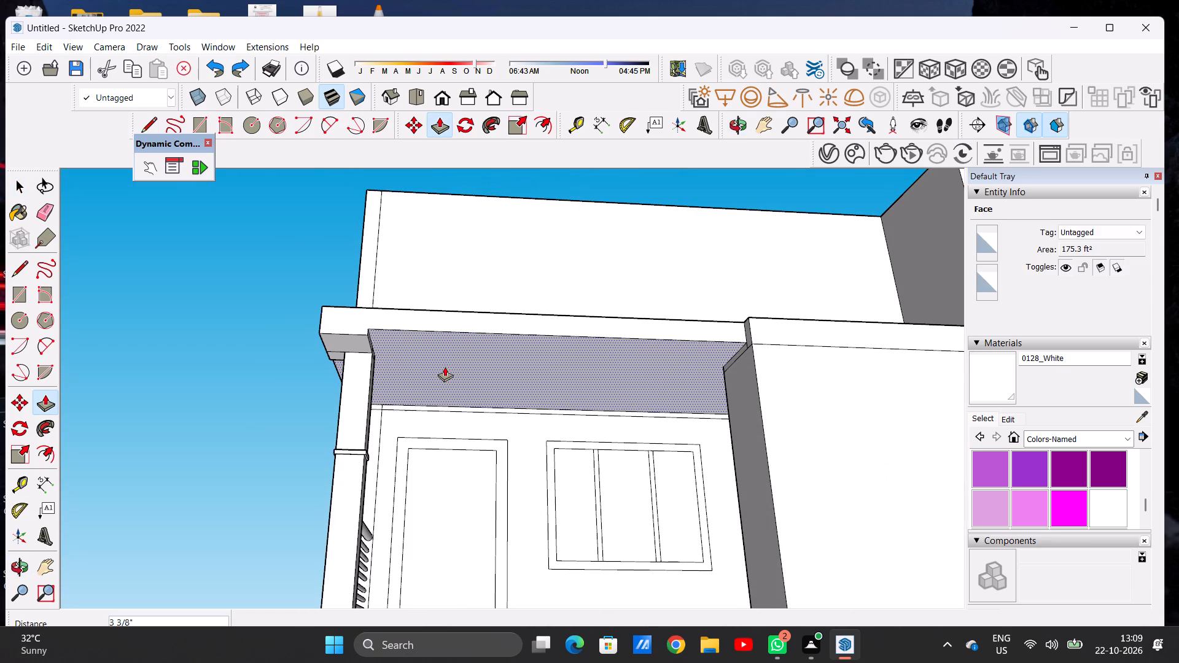
pyautogui.click(445, 366)
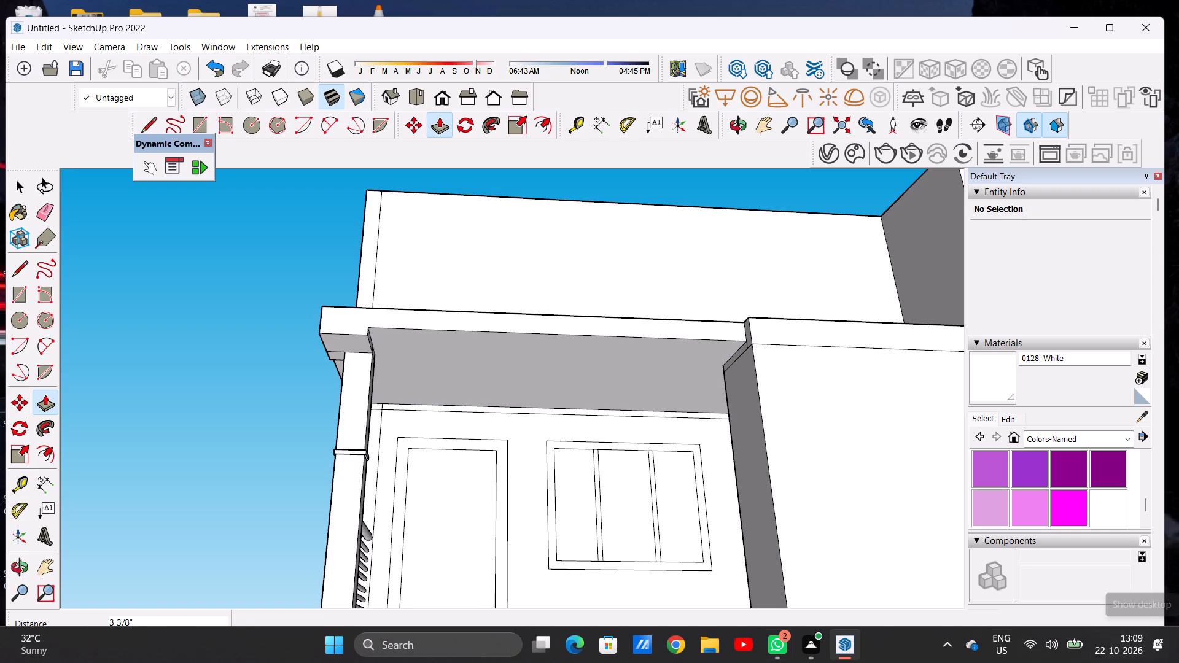
# Push/Pull the slab's underside face in front of the corner column up 3 3/8", level with the recessed porch ceiling.
pyautogui.scroll(-5, 363, 566)
pyautogui.scroll(7, 379, 497)
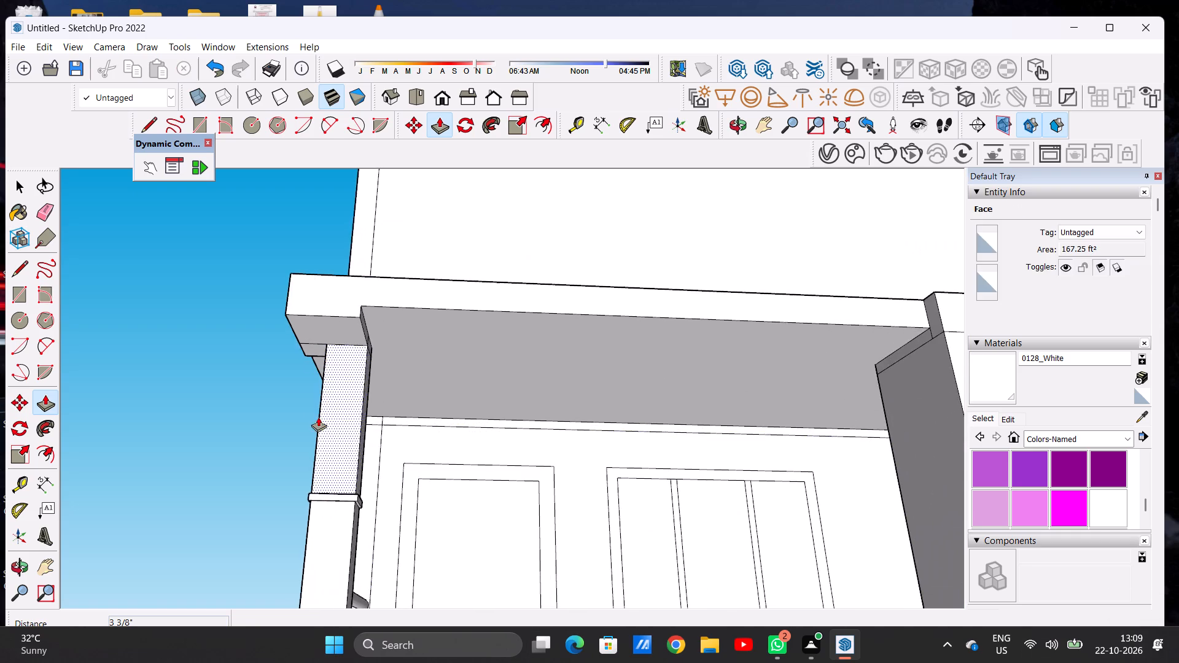
pyautogui.moveTo(318, 417); pyautogui.dragTo(404, 465, button='middle')
pyautogui.scroll(3, 400, 340)
pyautogui.scroll(-1, 397, 335)
pyautogui.scroll(3, 396, 335)
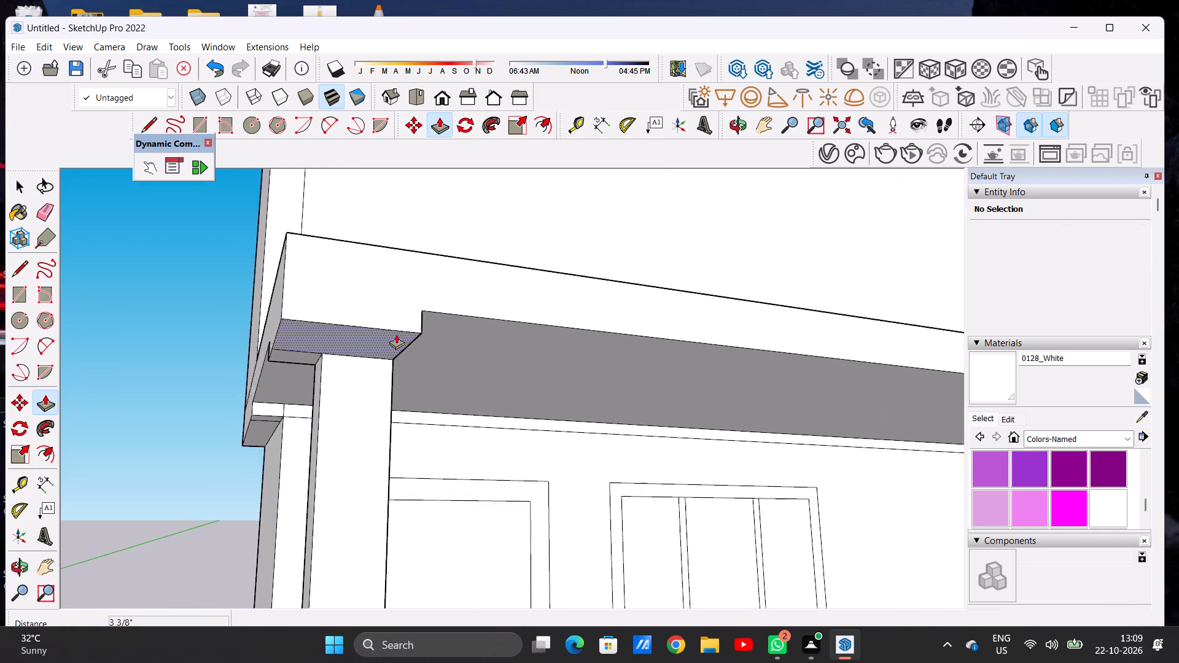
pyautogui.scroll(2, 396, 334)
pyautogui.click(396, 334)
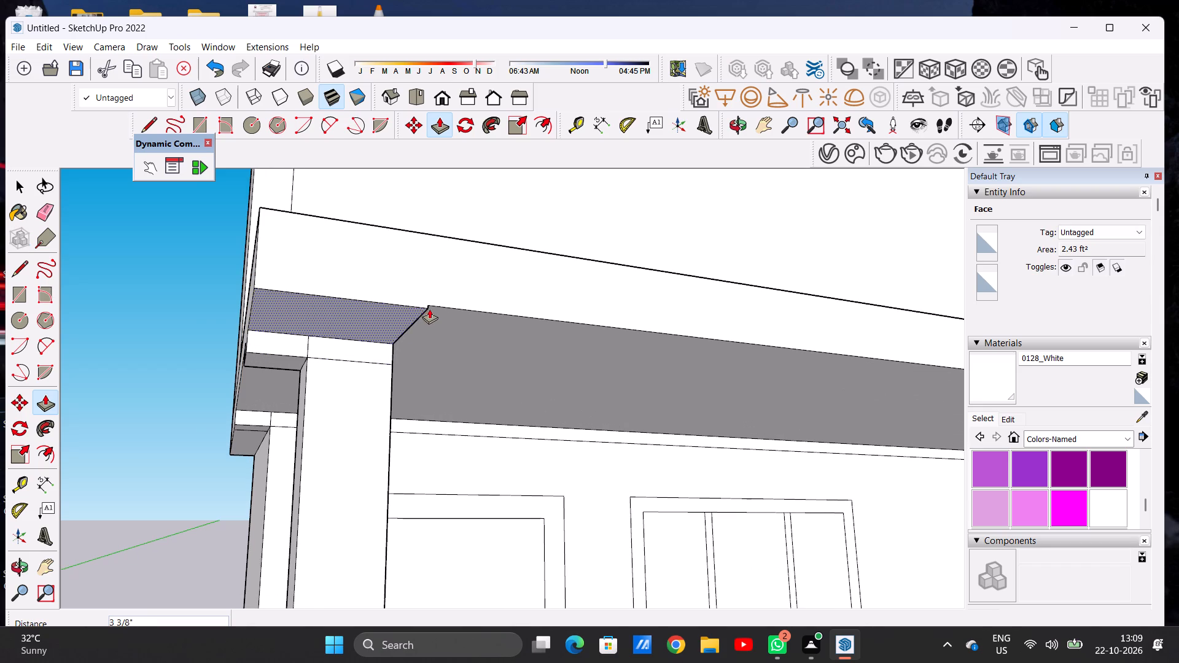
pyautogui.click(430, 308)
# Push/Pull the small leftover underside face beside the corner column's top up 3 3/8" to meet the recessed ceiling.
pyautogui.scroll(-8, 370, 357)
pyautogui.moveTo(305, 368); pyautogui.dragTo(414, 369, button='middle')
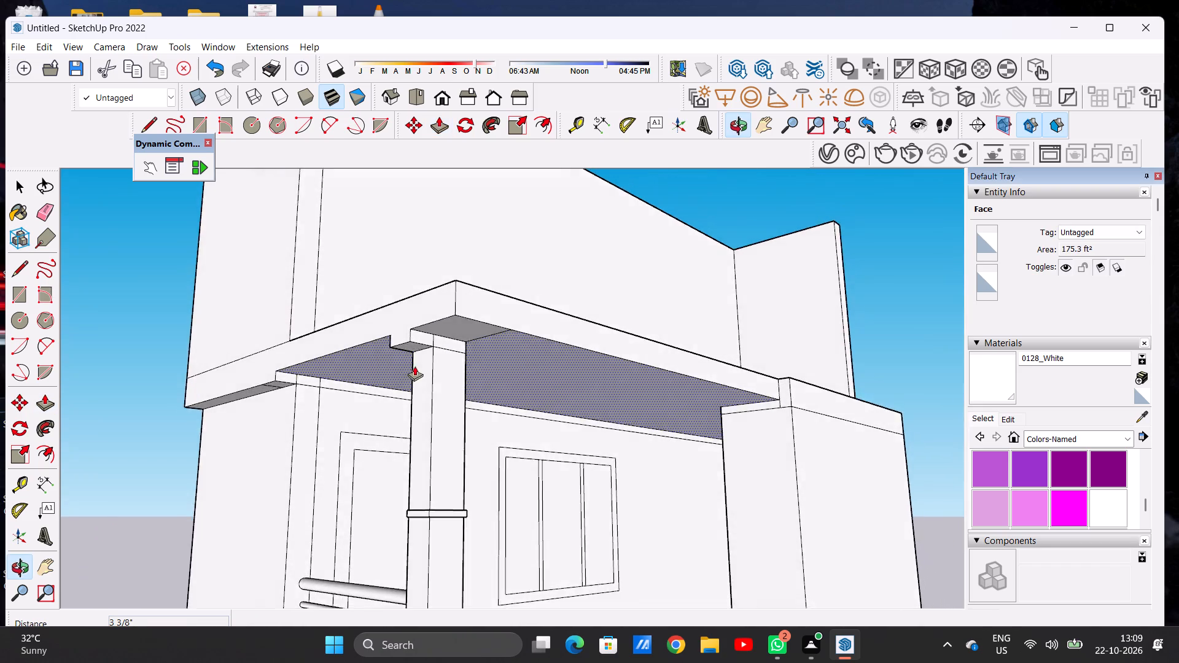
pyautogui.scroll(12, 415, 347)
pyautogui.click(411, 352)
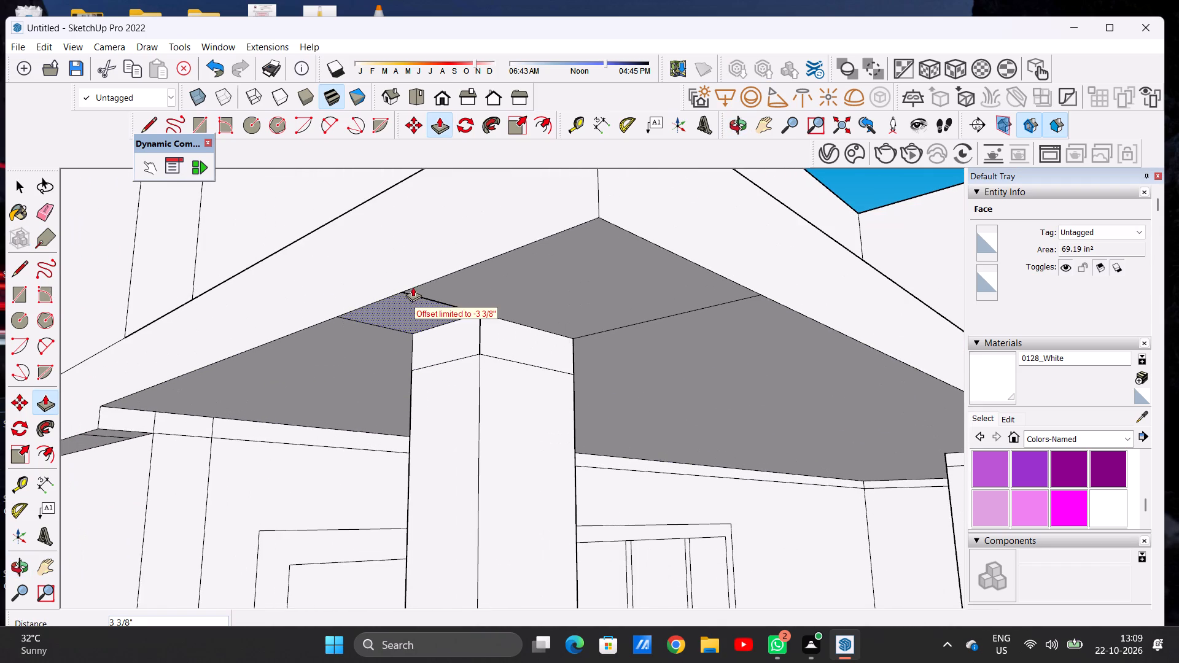
pyautogui.click(399, 289)
pyautogui.press('space')
pyautogui.scroll(-7, 403, 363)
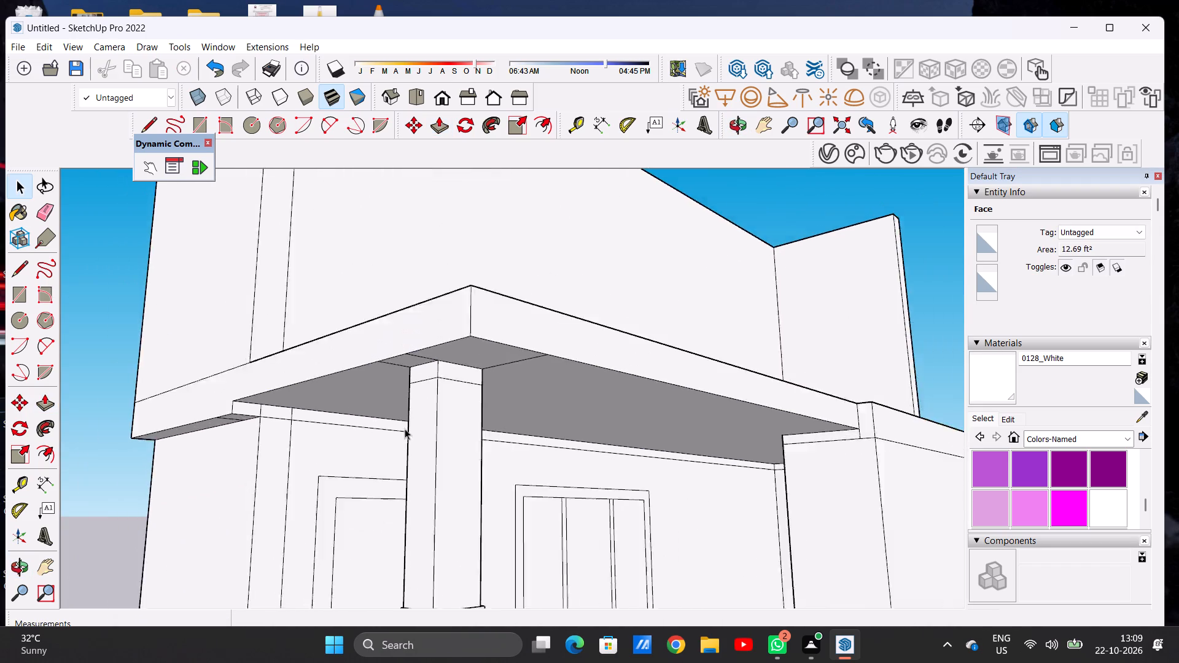
# Examine the porch slab and the first-floor walls from the front and the porch side.
pyautogui.scroll(-13, 405, 428)
pyautogui.moveTo(550, 475); pyautogui.dragTo(289, 487, button='middle')
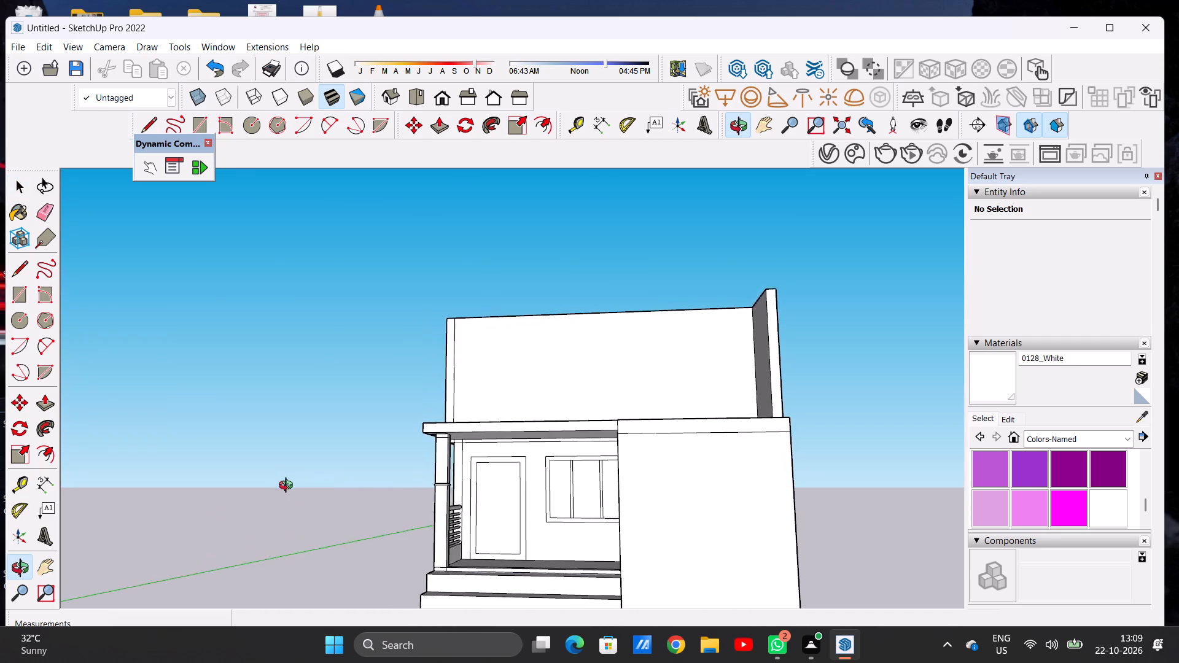
pyautogui.moveTo(289, 487); pyautogui.dragTo(271, 501, button='middle')
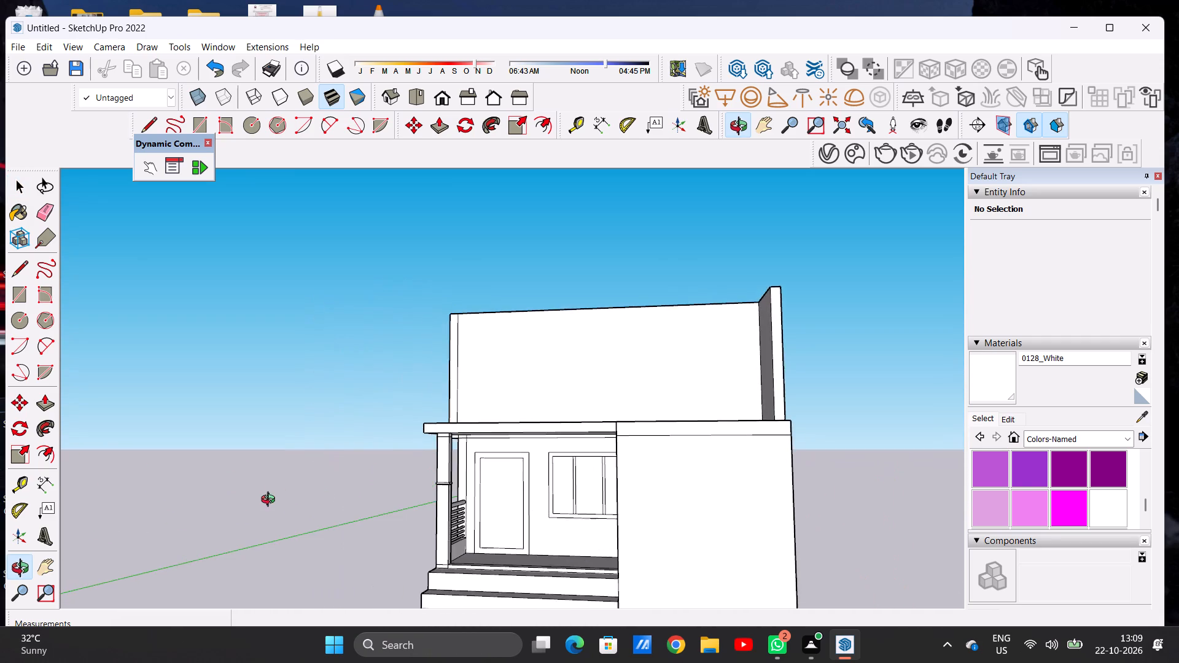
pyautogui.moveTo(271, 501); pyautogui.dragTo(344, 505, button='middle')
pyautogui.scroll(1, 344, 505)
pyautogui.scroll(-6, 344, 505)
pyautogui.scroll(5, 393, 487)
pyautogui.moveTo(381, 478); pyautogui.dragTo(534, 483, button='middle')
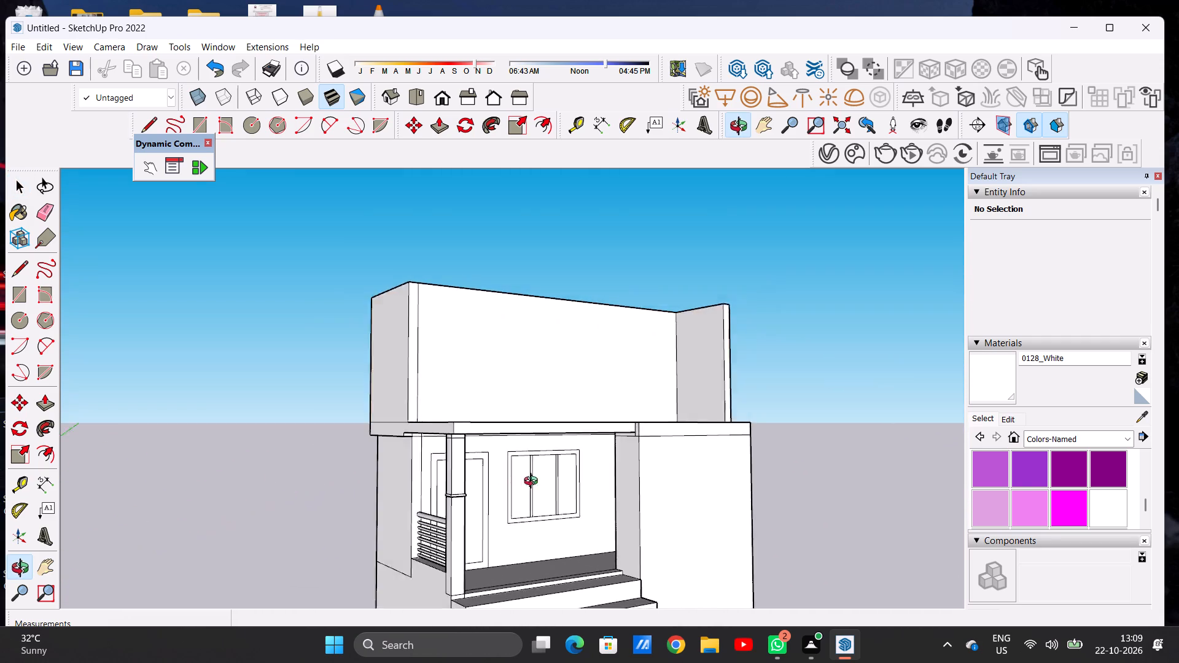
pyautogui.moveTo(534, 483); pyautogui.dragTo(678, 478, button='middle')
pyautogui.middleClick(678, 478)
pyautogui.moveTo(668, 481); pyautogui.dragTo(531, 495, button='middle')
pyautogui.moveTo(426, 494); pyautogui.dragTo(403, 494, button='middle')
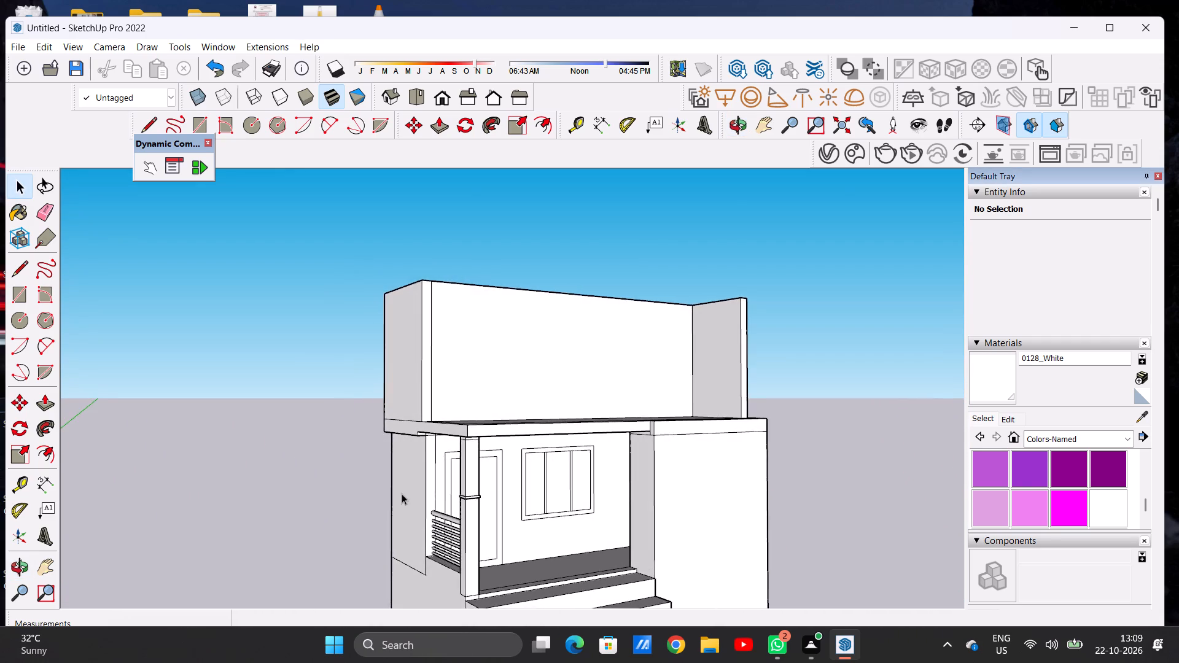
pyautogui.scroll(-5, 421, 464)
pyautogui.moveTo(572, 456); pyautogui.dragTo(357, 468, button='middle')
pyautogui.middleClick(357, 468)
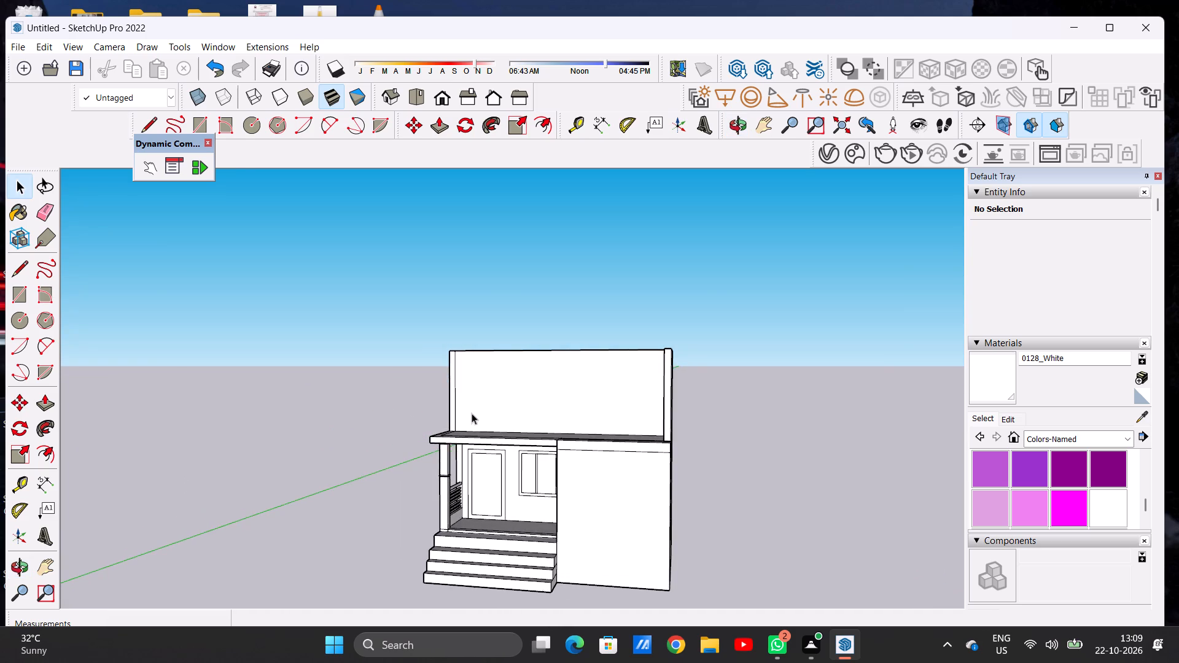
# Push/Pull the L-shaped roof border strip above the porch up about 1' 5 5/16" as a parapet.
pyautogui.scroll(6, 472, 413)
pyautogui.moveTo(481, 424); pyautogui.dragTo(593, 634, button='middle')
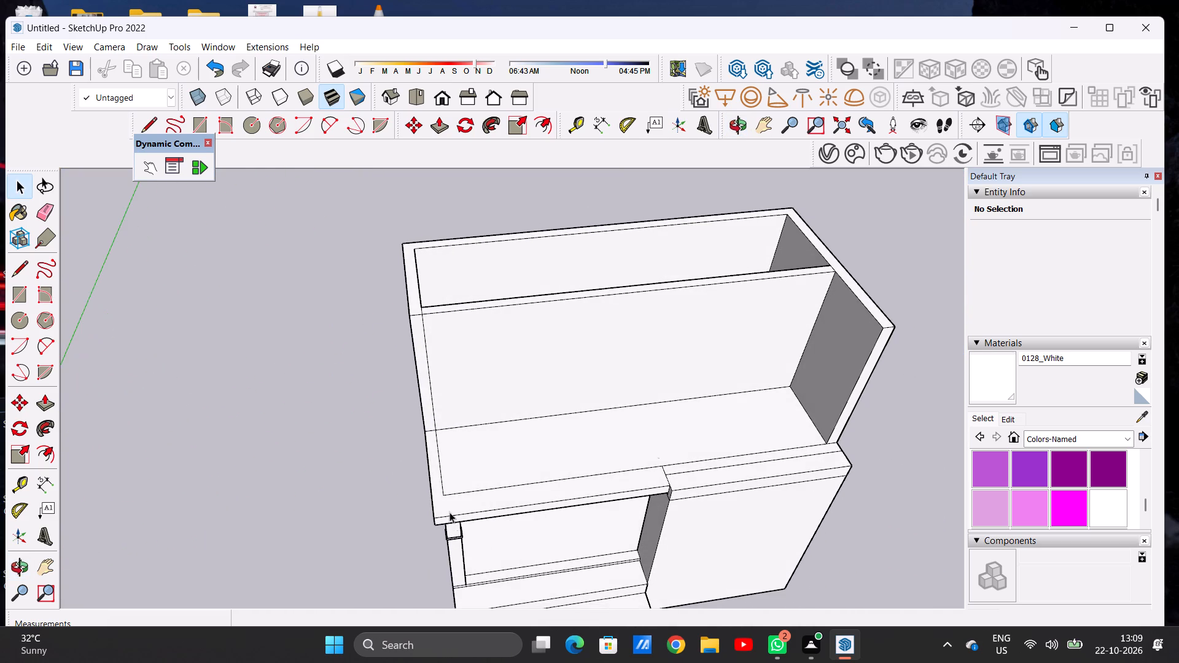
pyautogui.scroll(7, 446, 504)
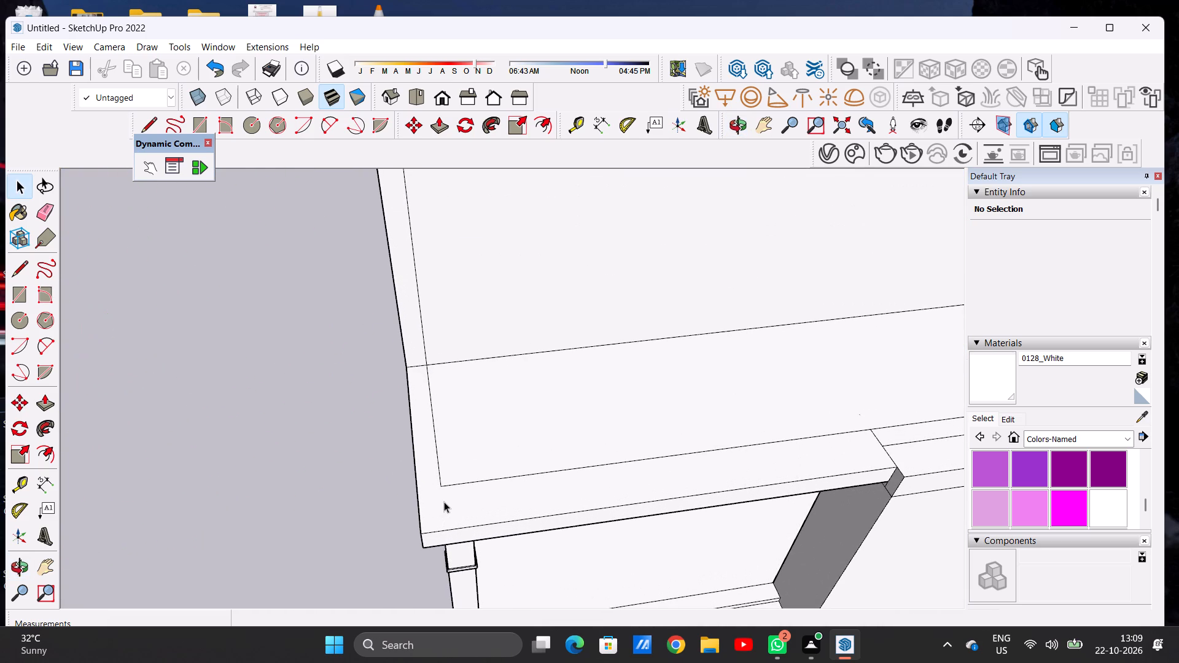
pyautogui.press('p')
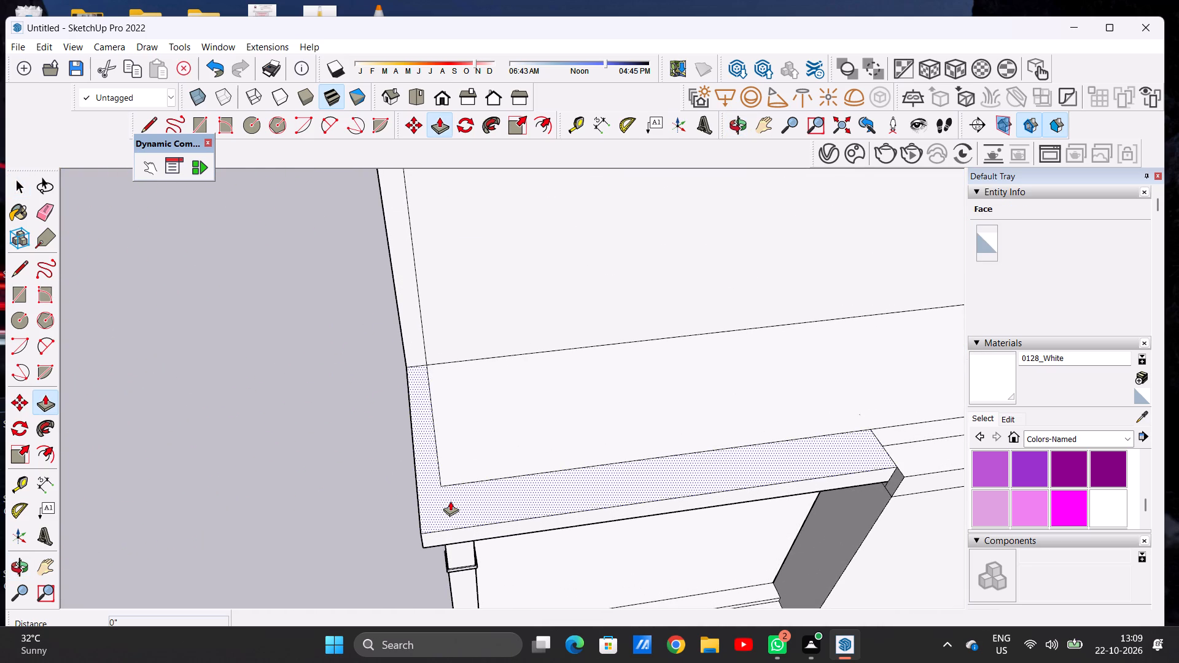
pyautogui.click(451, 501)
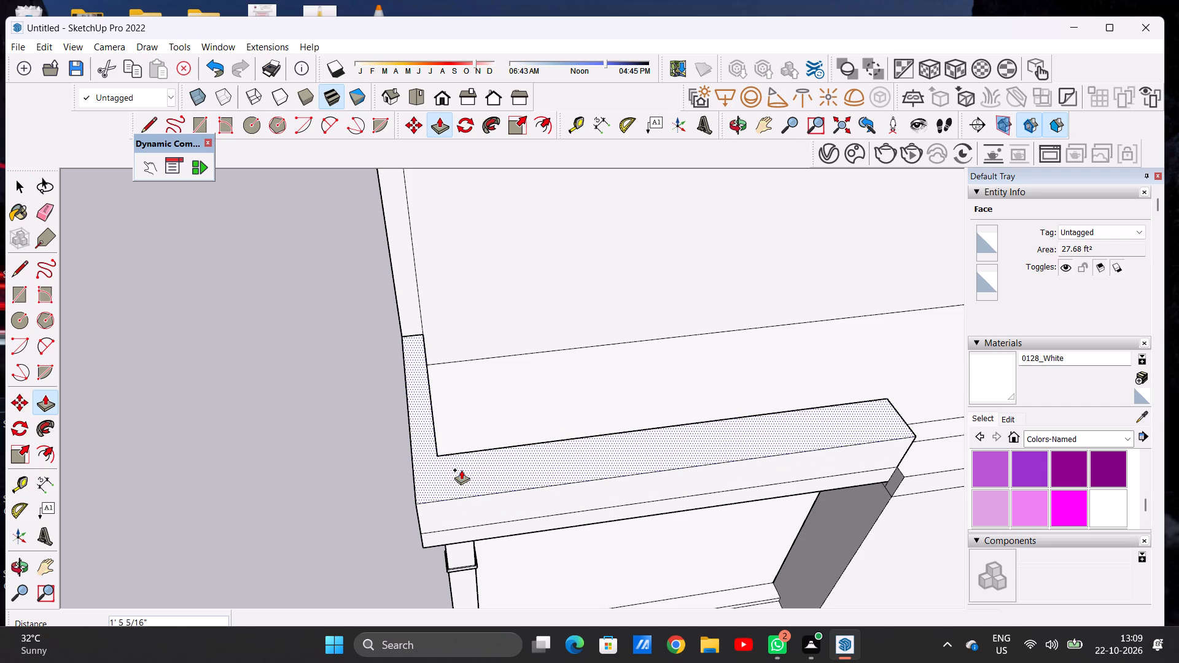
pyautogui.click(461, 470)
pyautogui.press('space')
# Inspect the raised porch parapet and the top of the projecting front wall block beside it from above and the front.
pyautogui.moveTo(520, 605); pyautogui.dragTo(505, 498, button='middle')
pyautogui.moveTo(505, 496); pyautogui.dragTo(541, 529, button='middle')
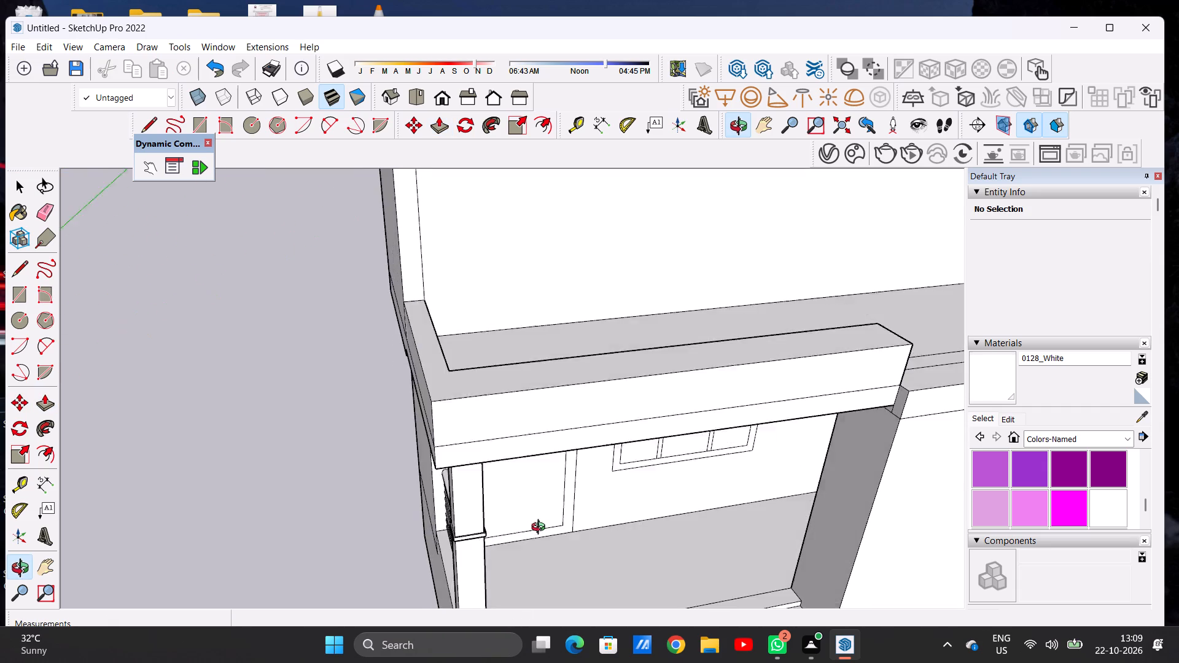
pyautogui.moveTo(541, 529); pyautogui.dragTo(554, 557, button='middle')
pyautogui.scroll(-7, 412, 438)
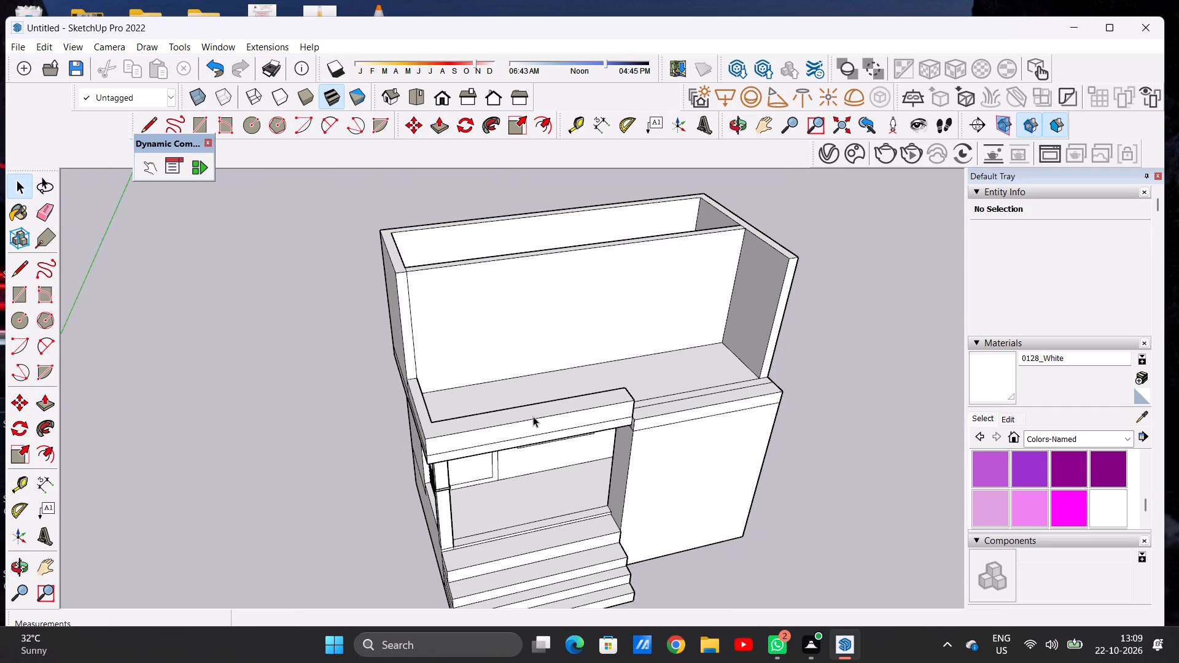
pyautogui.scroll(-4, 533, 416)
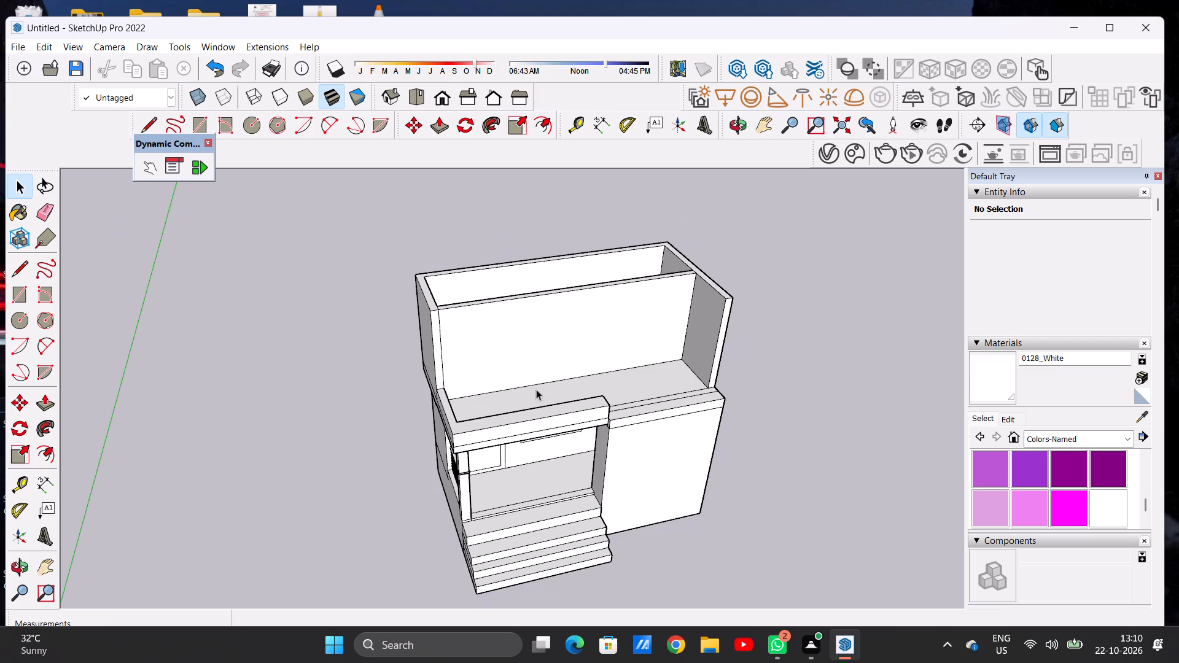
pyautogui.moveTo(605, 422); pyautogui.dragTo(530, 390, button='middle')
pyautogui.scroll(7, 683, 422)
pyautogui.moveTo(683, 422); pyautogui.dragTo(671, 451, button='middle')
pyautogui.scroll(-5, 0, 0)
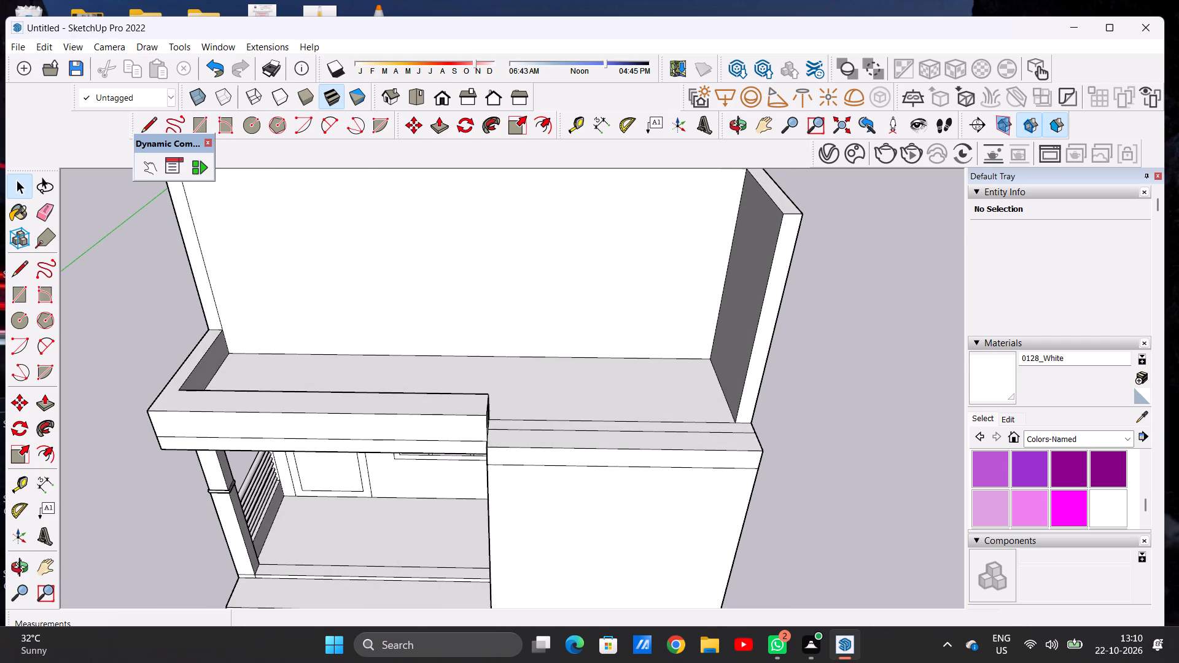
pyautogui.scroll(-3, 278, 307)
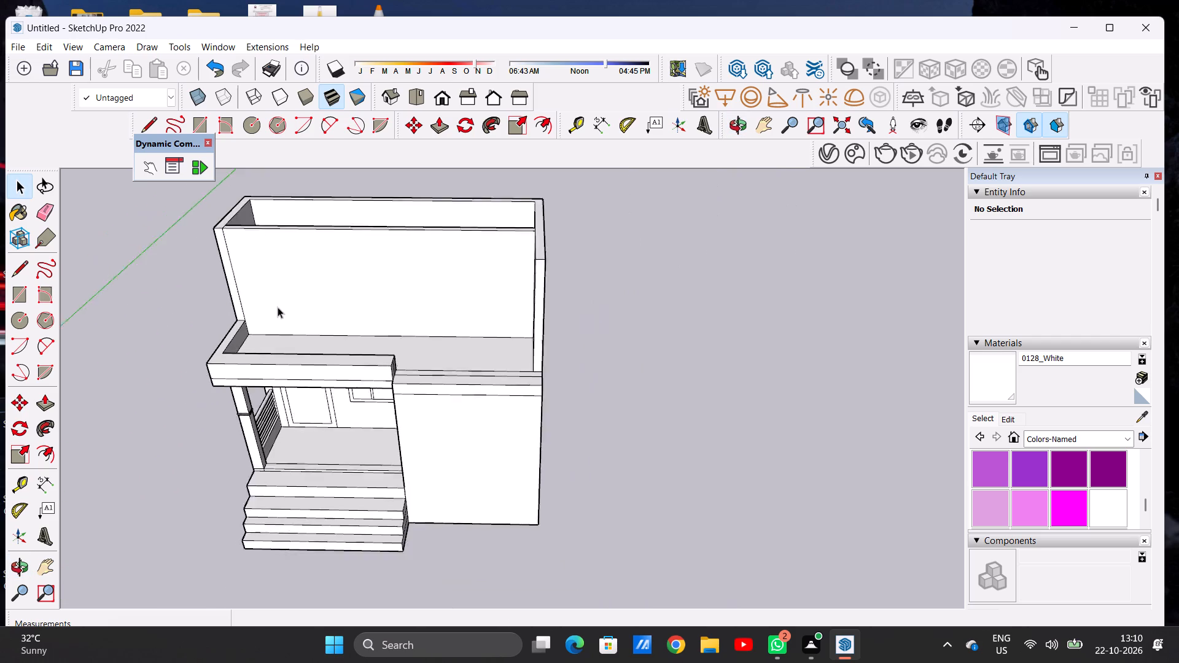
# Erase the lengthwise line dividing the top face of the front wall block beside the porch parapet.
pyautogui.scroll(-9, 278, 307)
pyautogui.scroll(7, 438, 402)
pyautogui.moveTo(357, 304); pyautogui.dragTo(370, 369, button='middle')
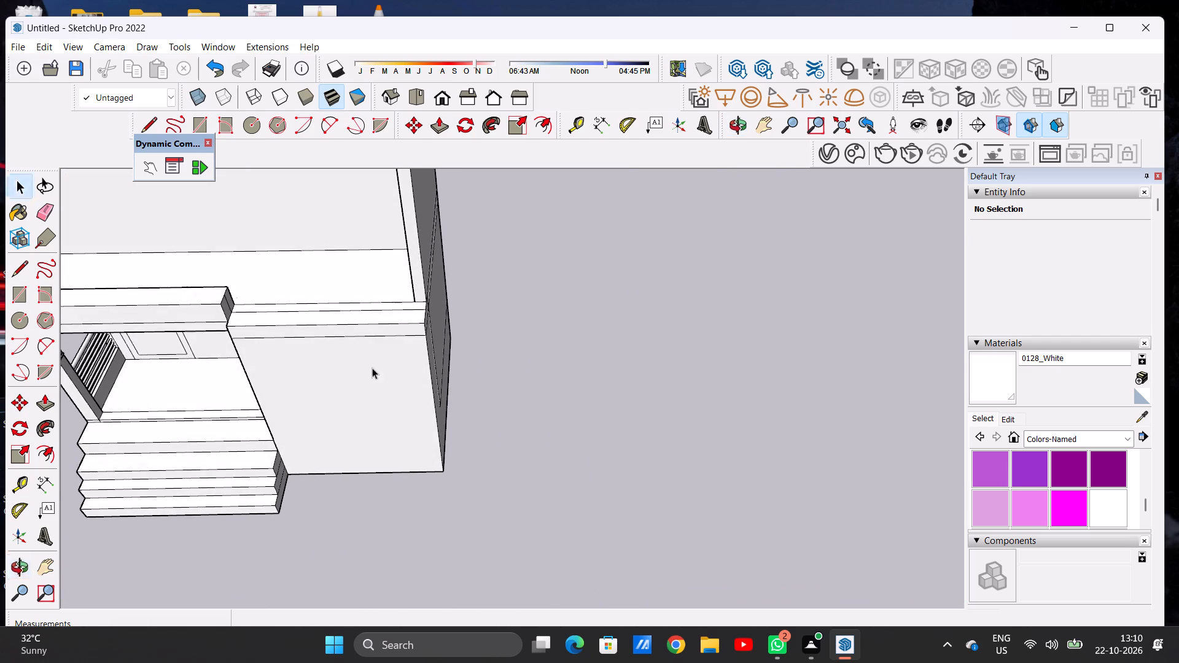
pyautogui.scroll(-7, 404, 352)
pyautogui.scroll(14, 389, 339)
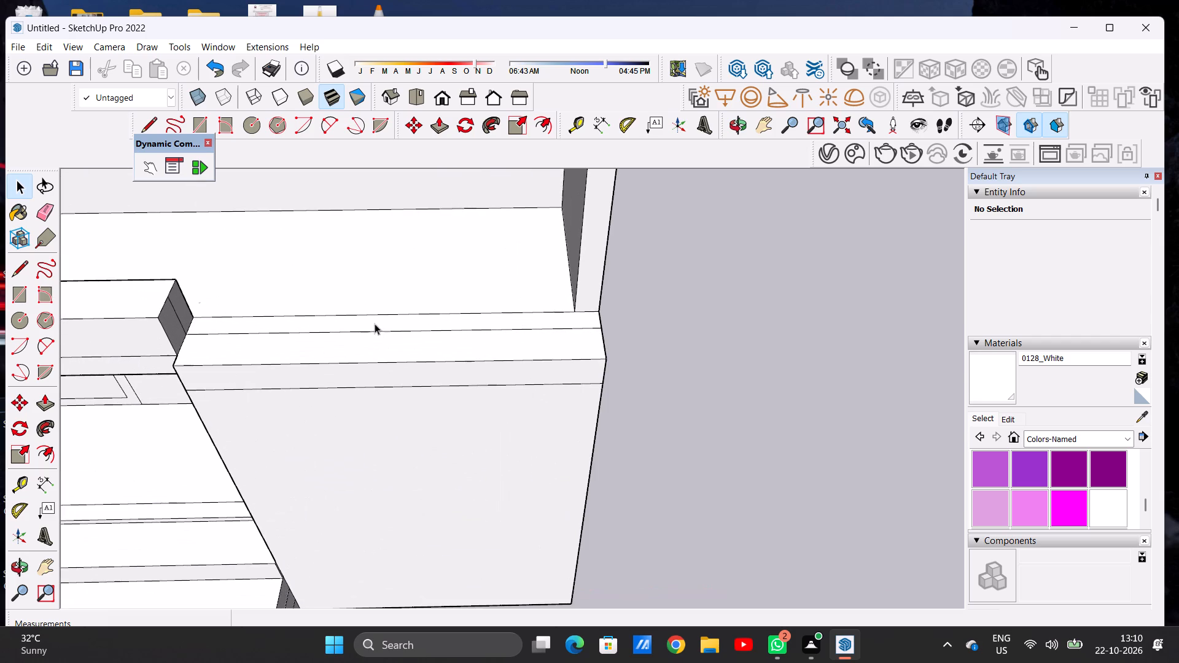
pyautogui.scroll(2, 375, 324)
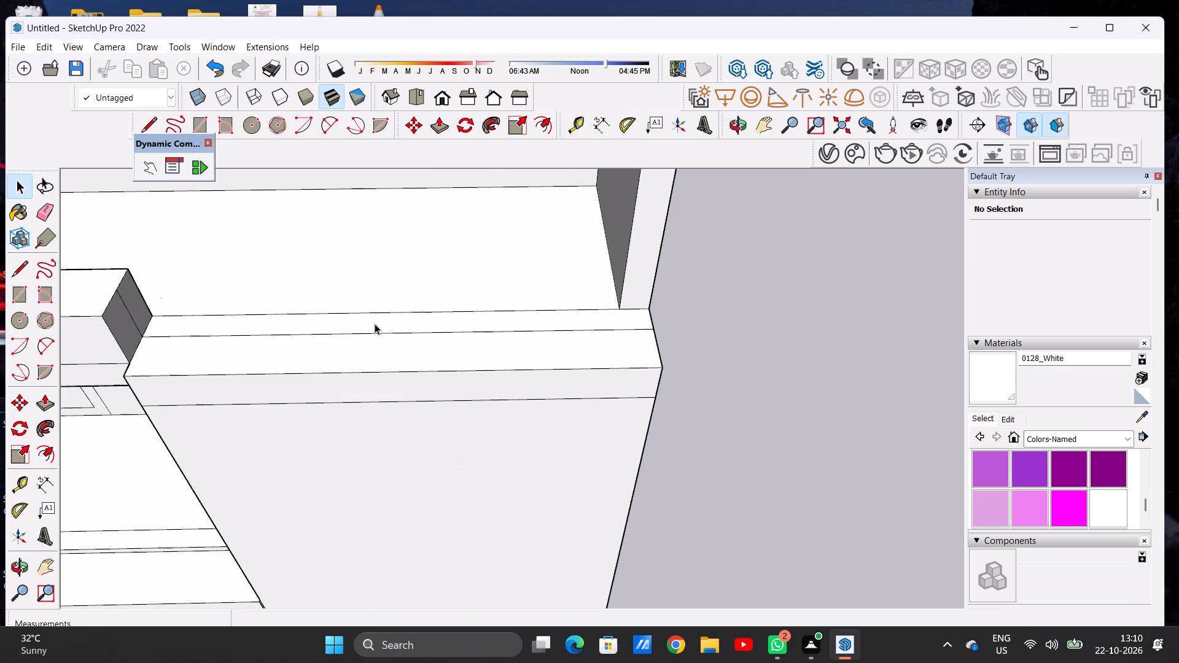
pyautogui.press('e')
pyautogui.moveTo(375, 324); pyautogui.dragTo(375, 336)
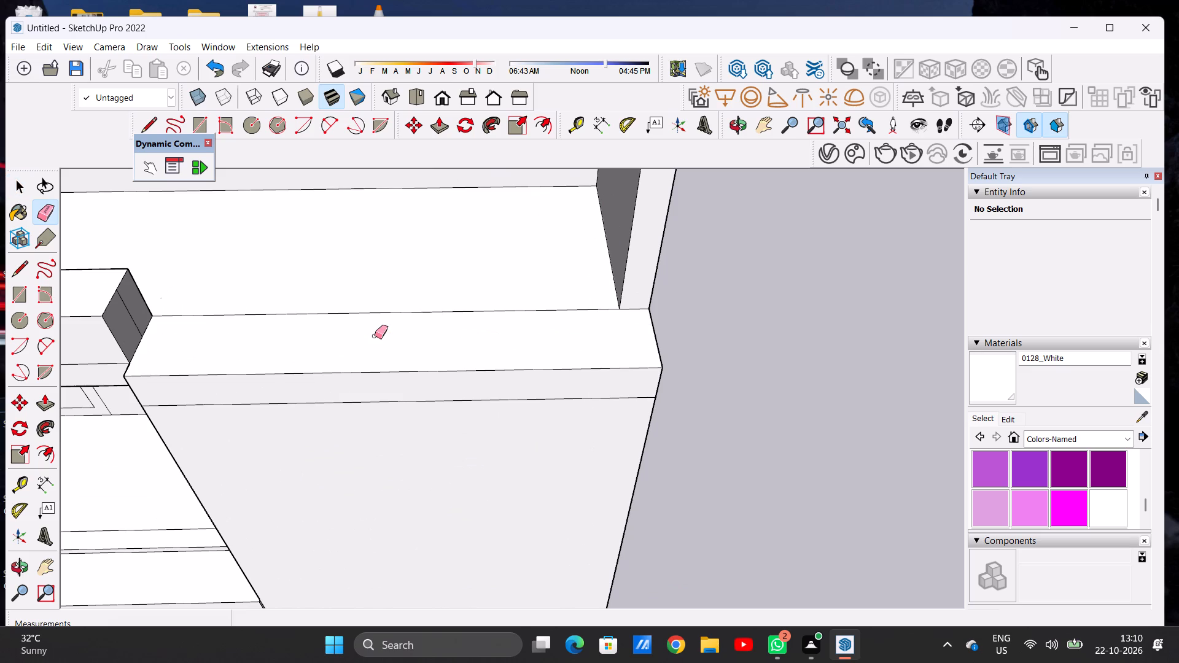
# Push/Pull the top face of the front wall block beside the porch up level with the first-floor wall tops.
pyautogui.press('p')
pyautogui.click(379, 342)
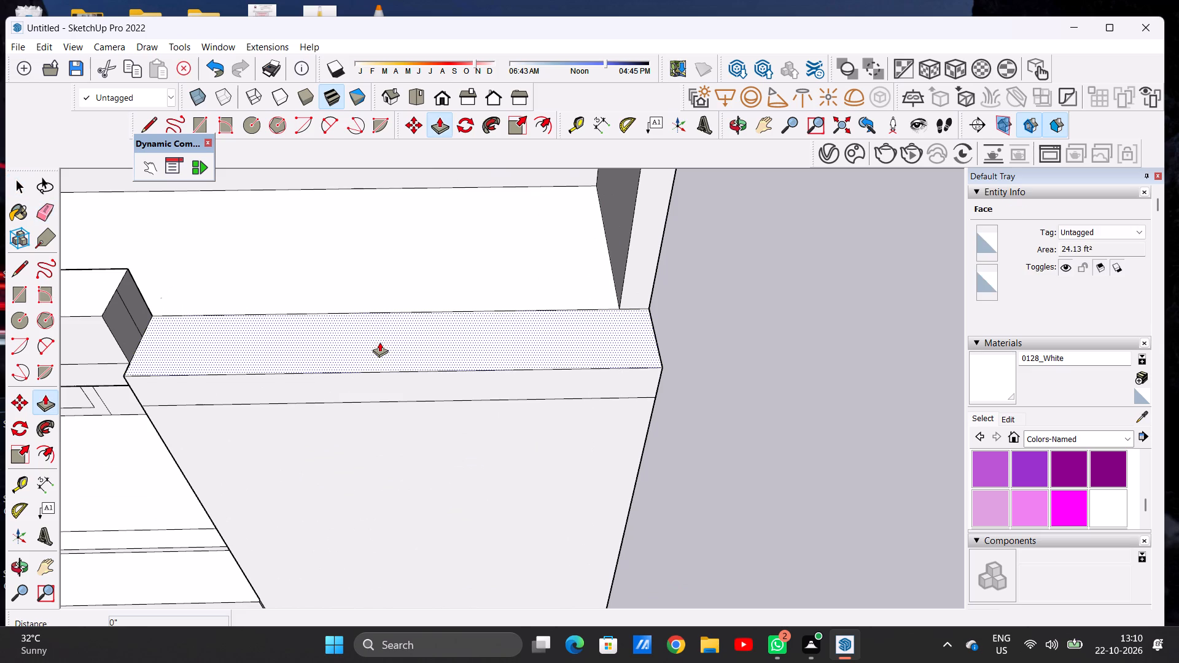
pyautogui.scroll(-18, 429, 324)
pyautogui.scroll(6, 513, 272)
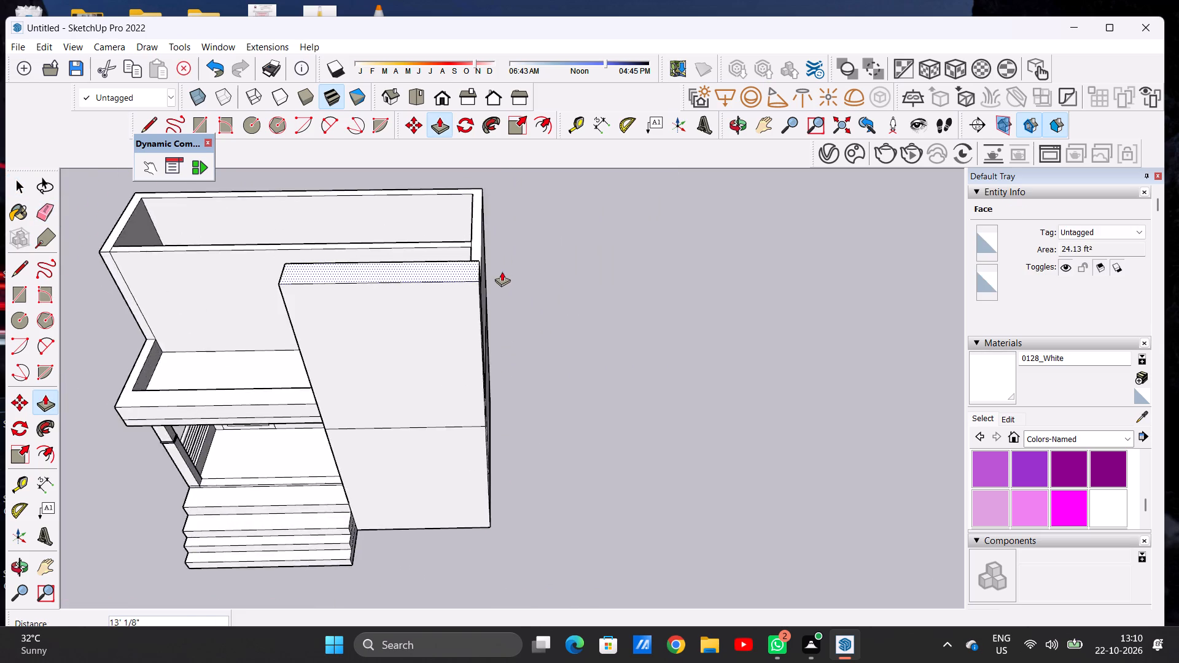
pyautogui.scroll(4, 502, 271)
pyautogui.click(467, 309)
pyautogui.press('space')
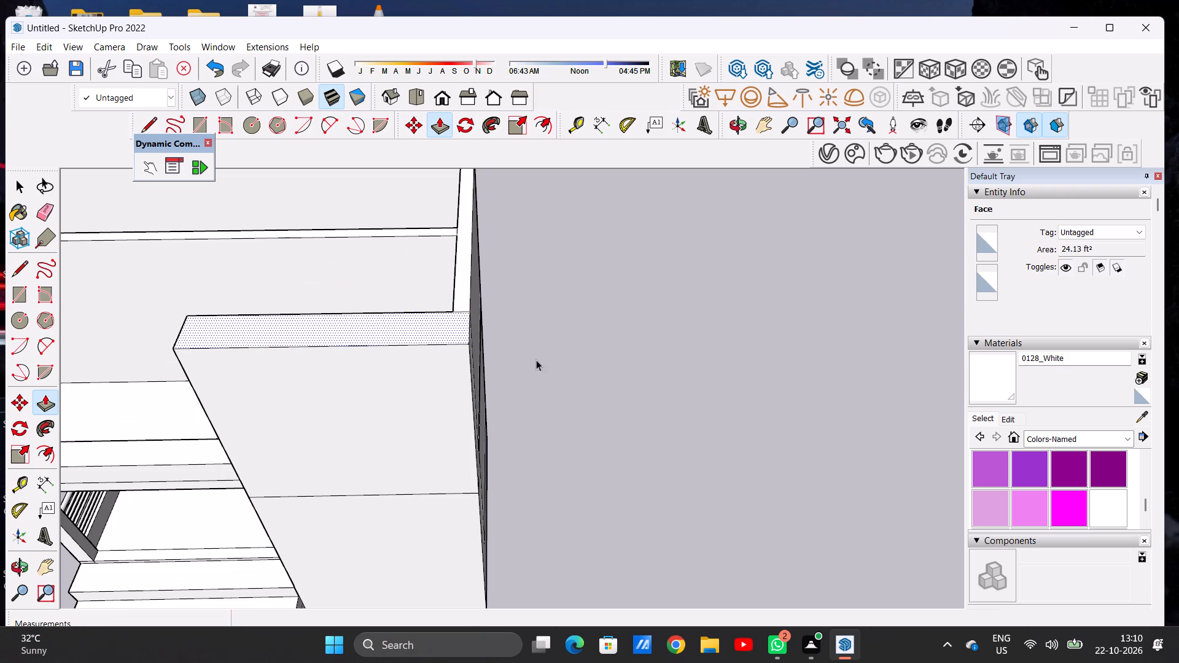
# Erase the horizontal seam line and its leftover end segment across the face of the raised front wall block.
pyautogui.scroll(-14, 554, 361)
pyautogui.moveTo(480, 409); pyautogui.dragTo(487, 274, button='middle')
pyautogui.scroll(-6, 542, 409)
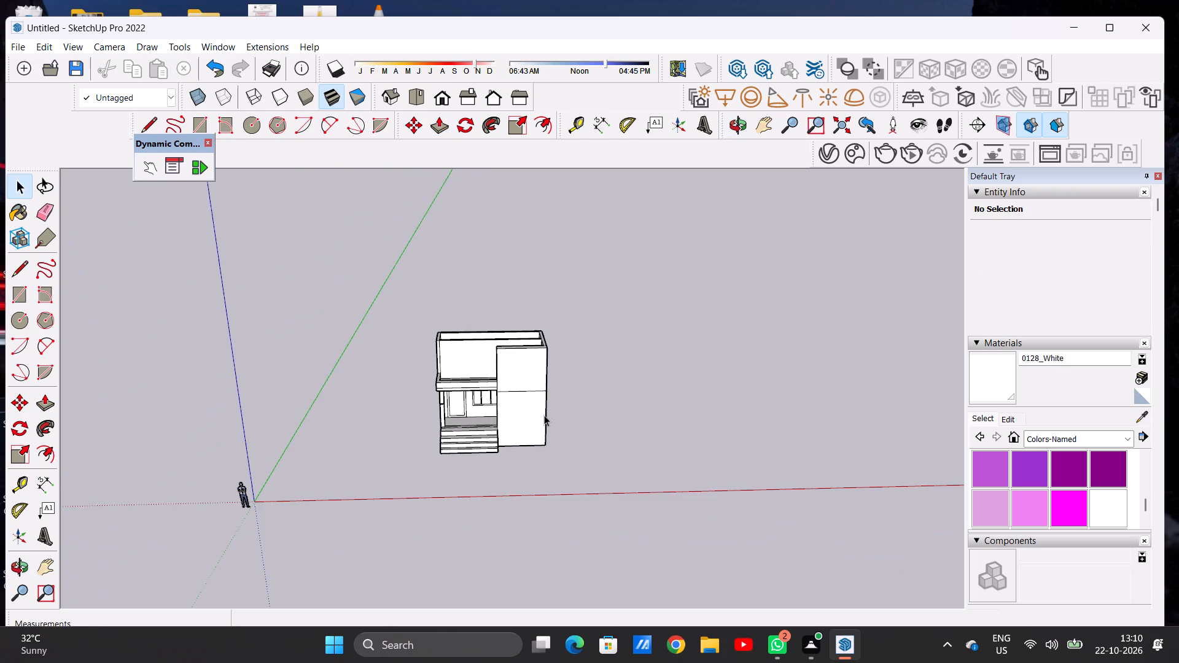
pyautogui.scroll(17, 527, 401)
pyautogui.press('e')
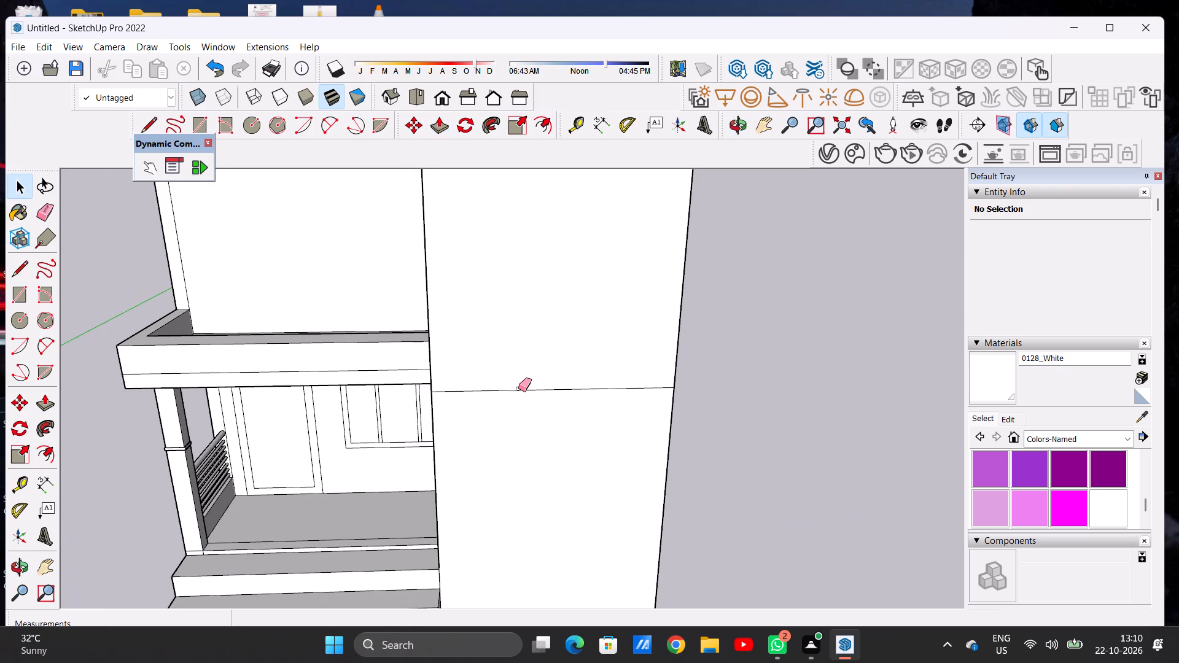
pyautogui.moveTo(518, 387); pyautogui.dragTo(525, 403)
pyautogui.scroll(7, 673, 387)
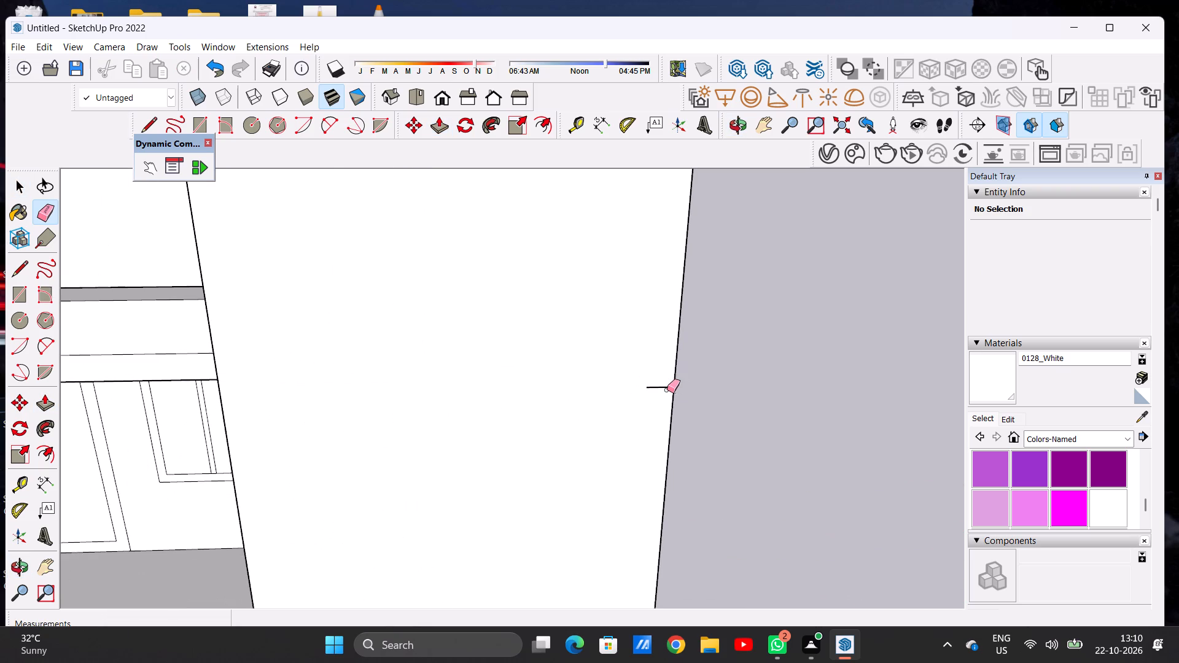
pyautogui.moveTo(667, 389); pyautogui.dragTo(664, 398)
pyautogui.moveTo(612, 331); pyautogui.dragTo(630, 401)
pyautogui.moveTo(647, 367); pyautogui.dragTo(658, 400)
pyautogui.press('space')
# Examine the porch parapet, raised front wall block and first-floor walls from the porch side, the front and above.
pyautogui.scroll(-16, 566, 321)
pyautogui.moveTo(388, 366); pyautogui.dragTo(696, 365, button='middle')
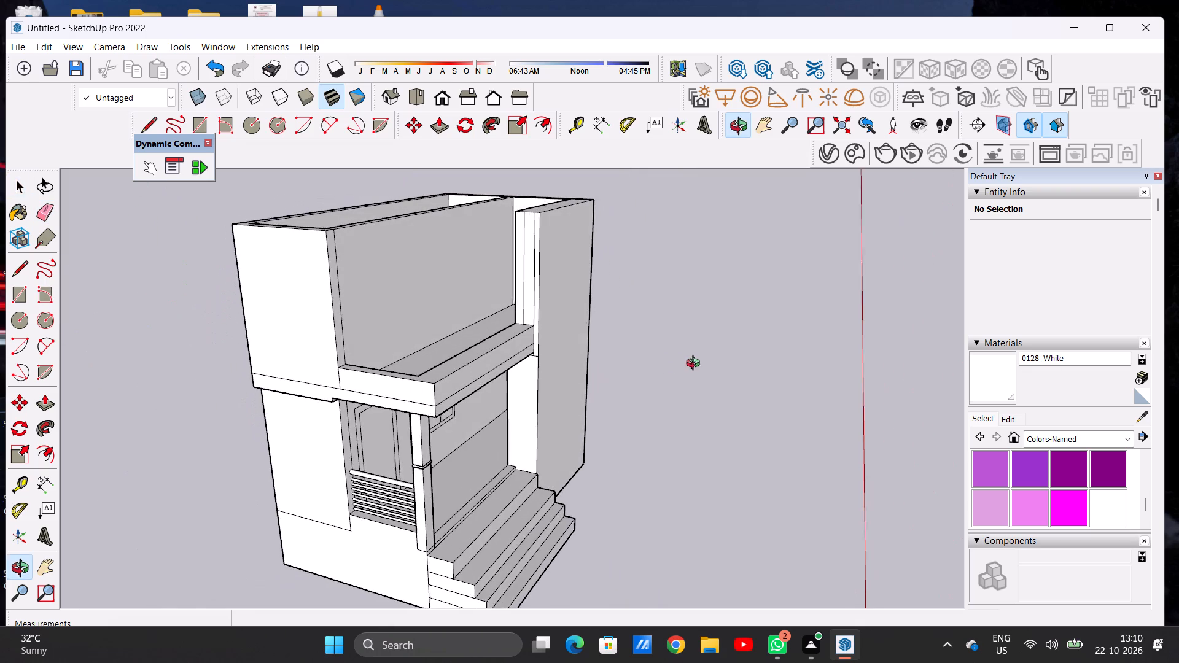
pyautogui.moveTo(696, 365); pyautogui.dragTo(696, 365, button='middle')
pyautogui.scroll(2, 539, 421)
pyautogui.scroll(-1, 533, 422)
pyautogui.scroll(2, 526, 421)
pyautogui.moveTo(431, 386); pyautogui.dragTo(640, 287, button='middle')
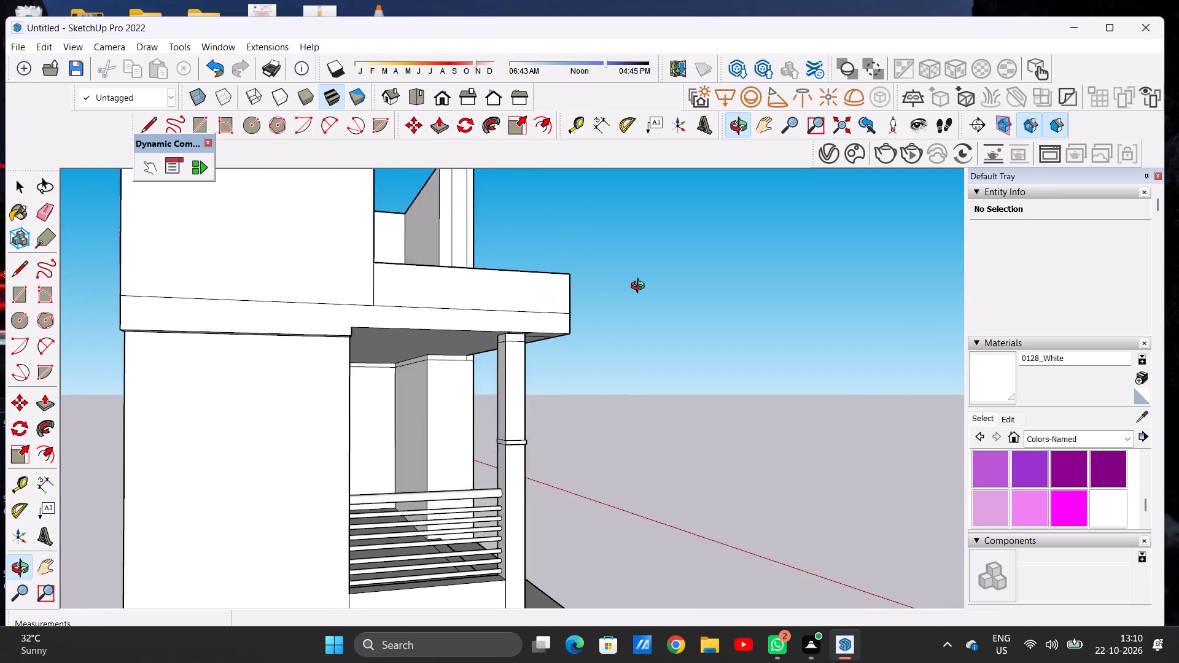
pyautogui.moveTo(640, 287); pyautogui.dragTo(201, 337, button='middle')
pyautogui.scroll(-11, 518, 409)
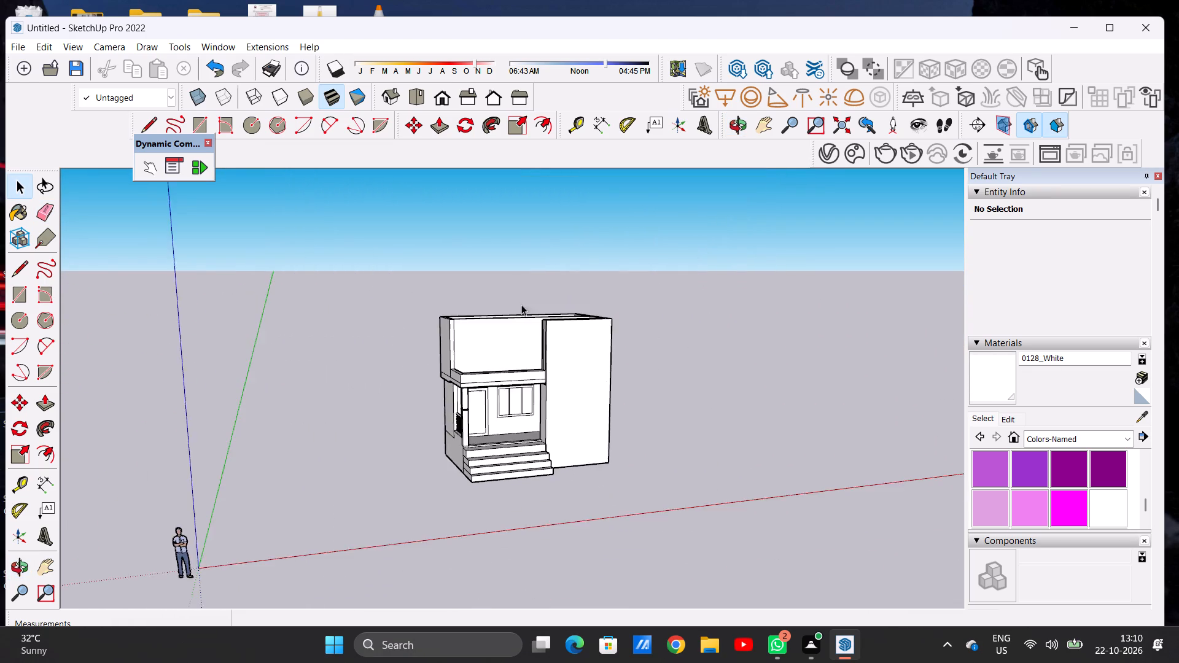
pyautogui.scroll(6, 531, 295)
pyautogui.moveTo(527, 351); pyautogui.dragTo(446, 333, button='middle')
pyautogui.scroll(5, 451, 374)
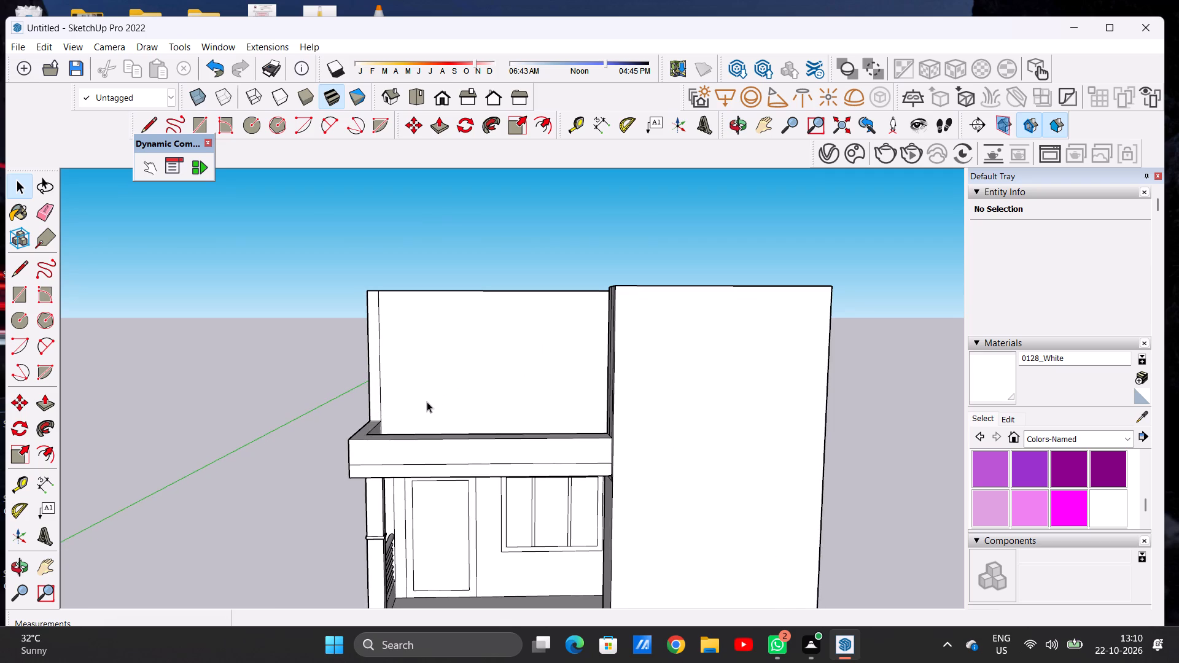
pyautogui.moveTo(427, 403); pyautogui.dragTo(417, 527, button='middle')
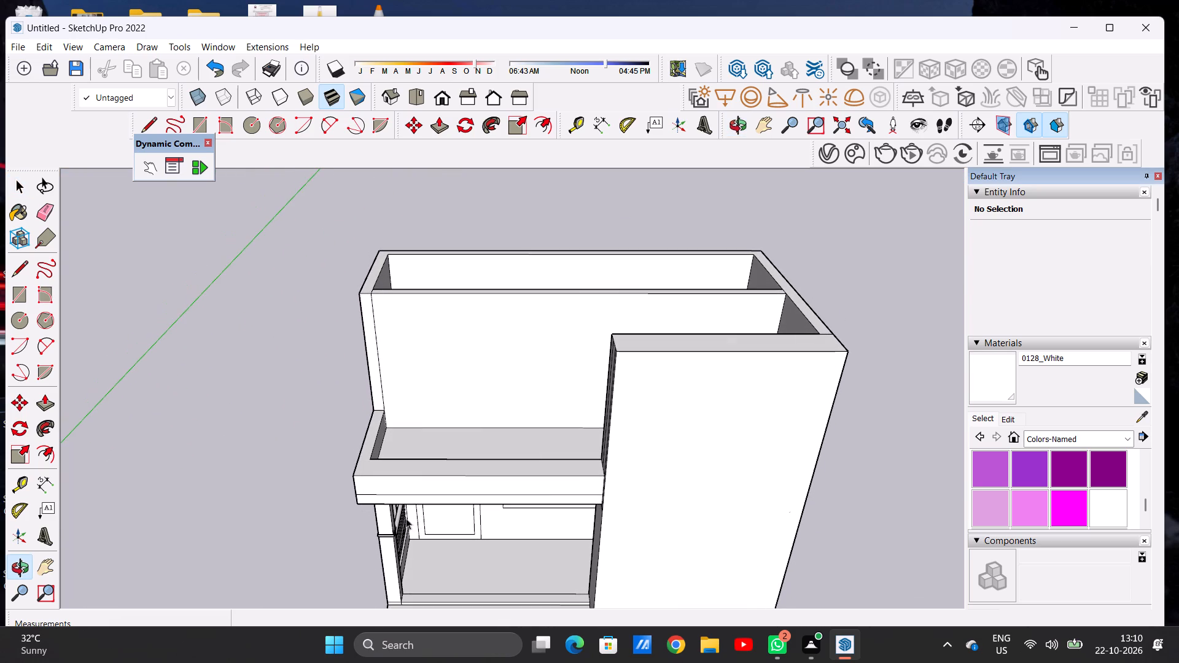
# Draw a door rectangle about 4' 11" wide and 8' 10" high on the first-floor wall behind the porch parapet, starting at the balcony floor.
pyautogui.scroll(7, 391, 490)
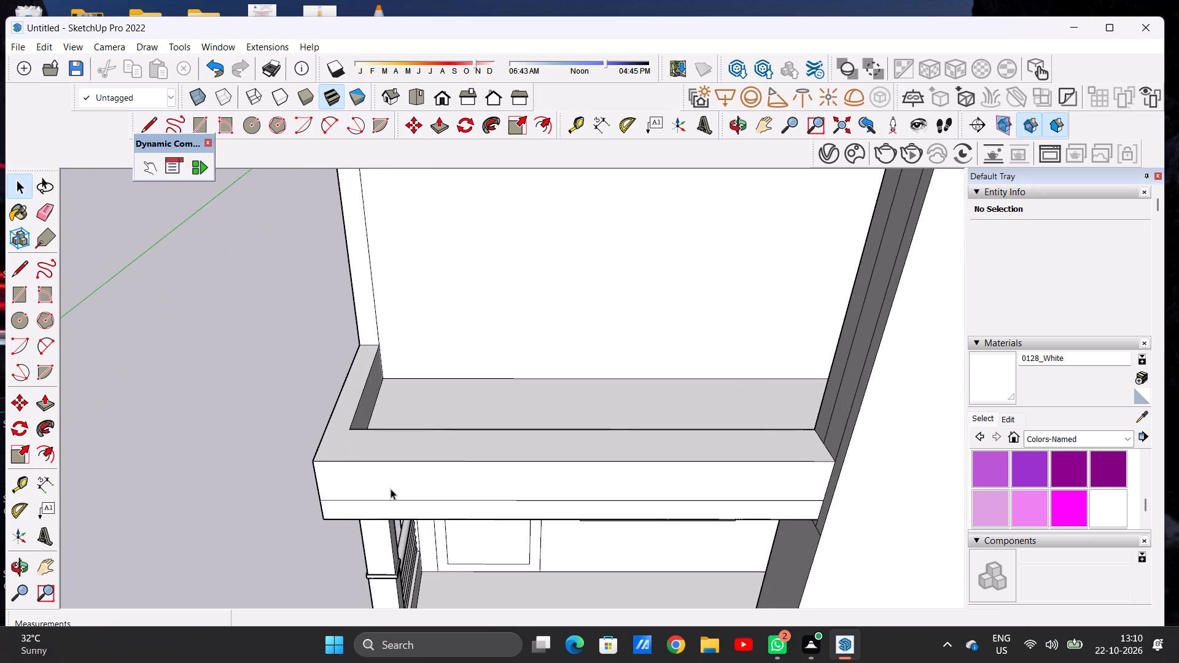
pyautogui.press('l')
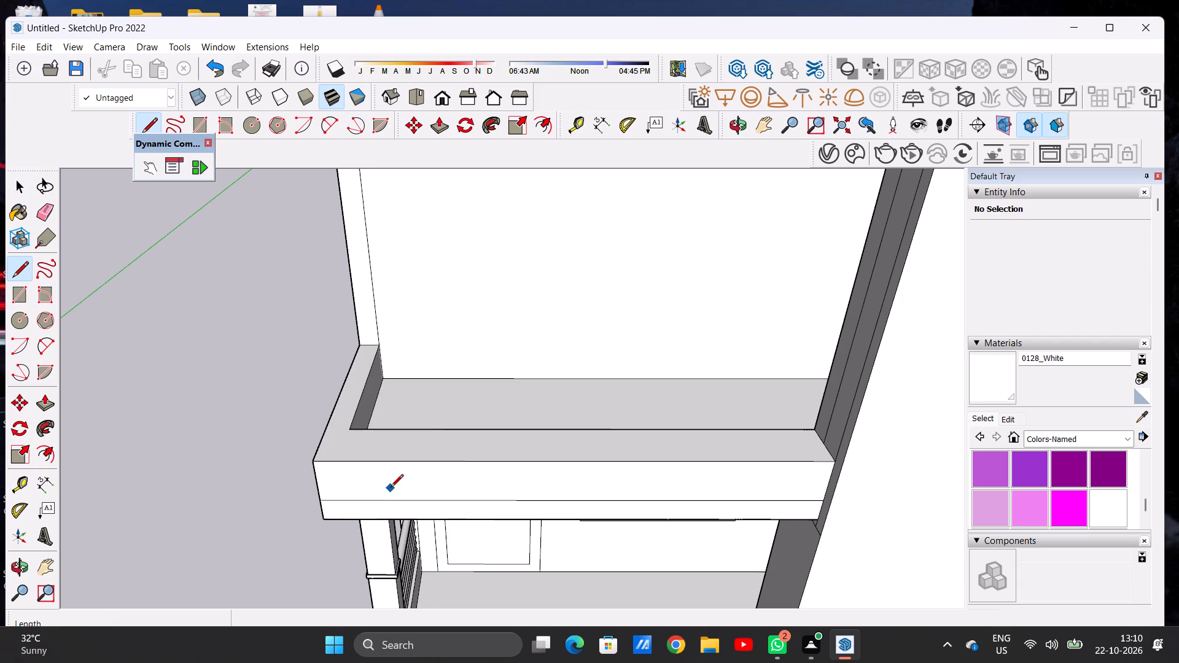
pyautogui.press('space')
pyautogui.scroll(-10, 391, 488)
pyautogui.scroll(-2, 432, 438)
pyautogui.moveTo(437, 432); pyautogui.dragTo(431, 381, button='middle')
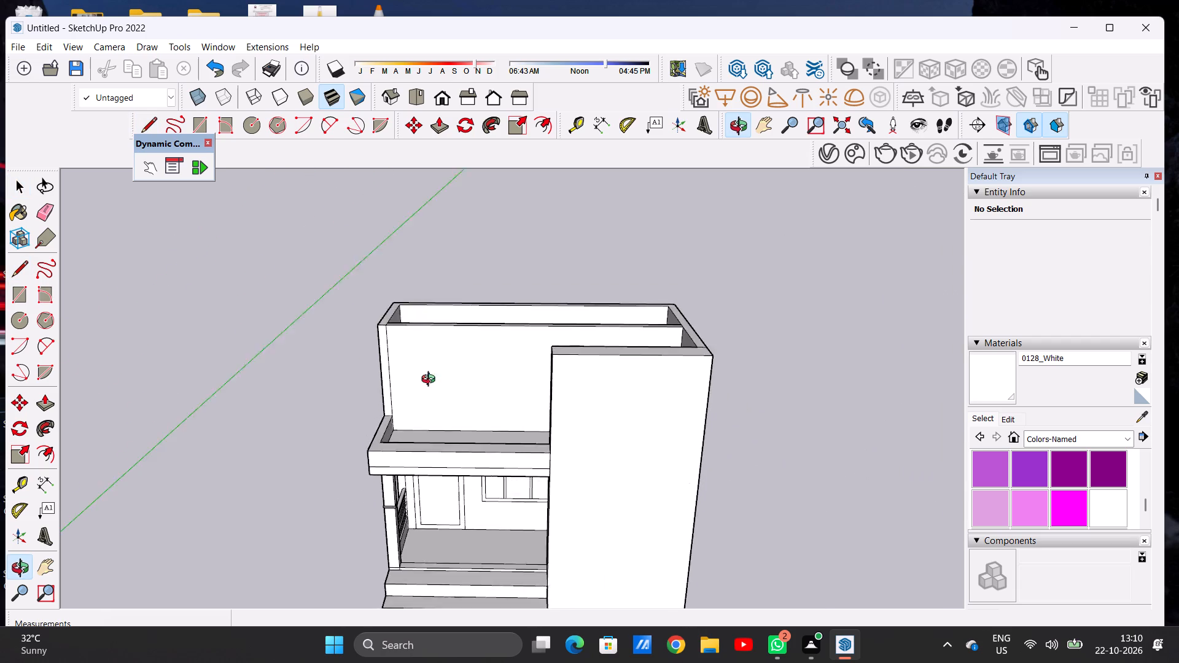
pyautogui.moveTo(431, 381); pyautogui.dragTo(439, 356, button='middle')
pyautogui.scroll(5, 419, 389)
pyautogui.moveTo(482, 422); pyautogui.dragTo(482, 401, button='middle')
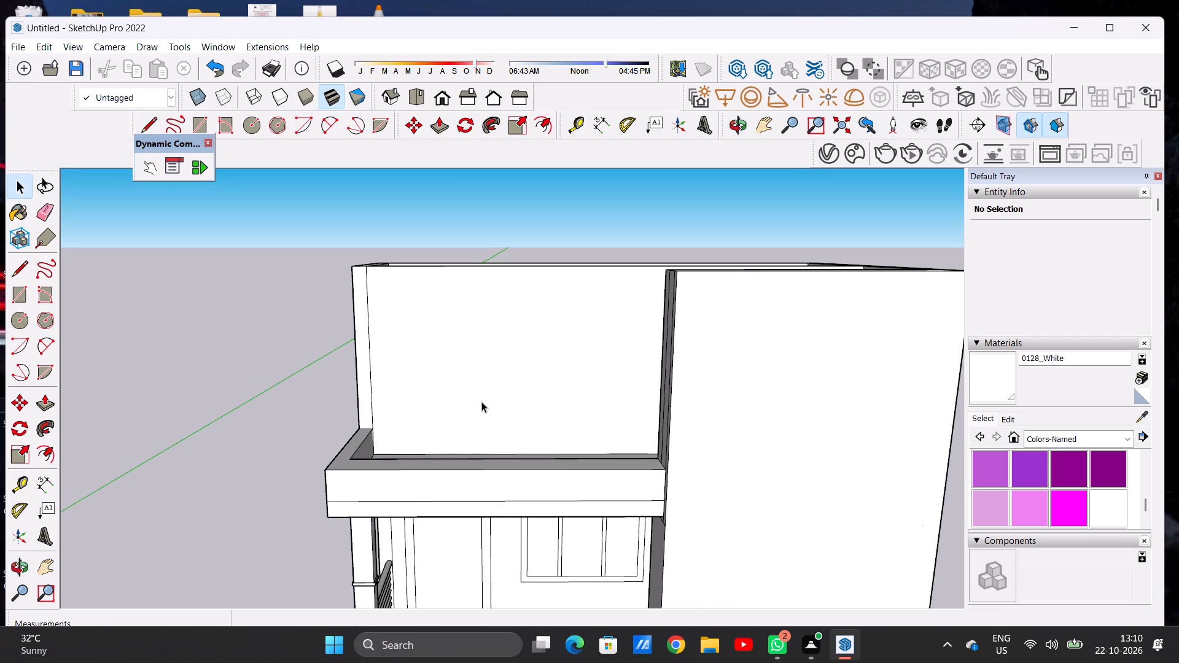
pyautogui.press('r')
pyautogui.moveTo(424, 427); pyautogui.dragTo(424, 453, button='middle')
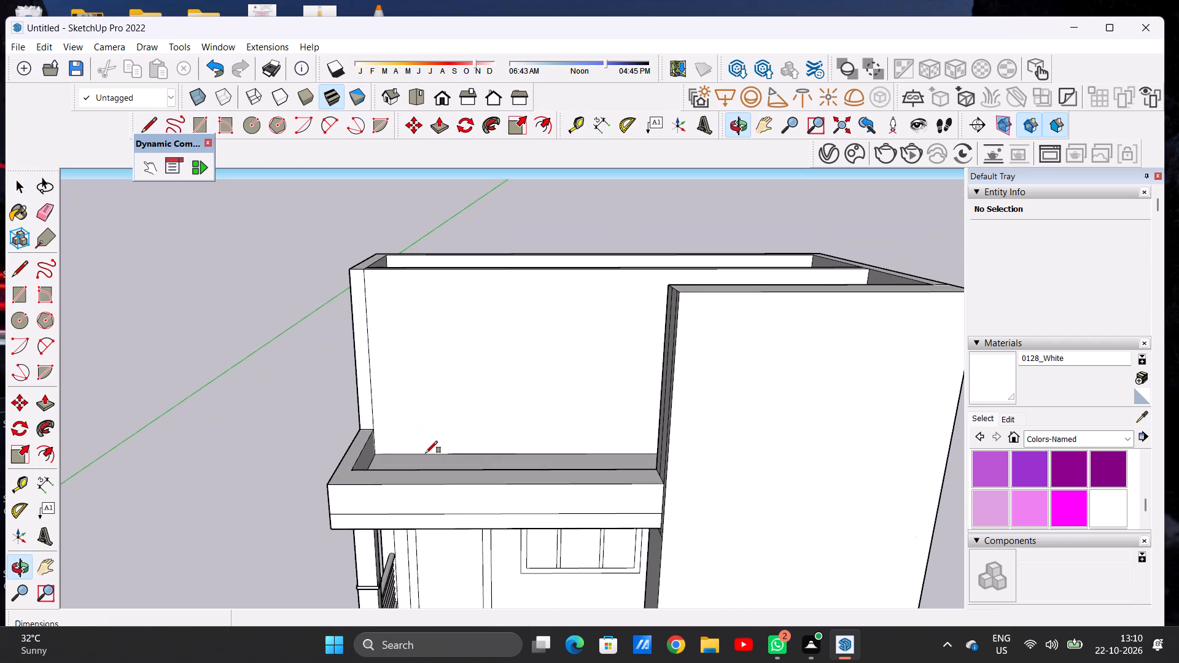
pyautogui.click(389, 452)
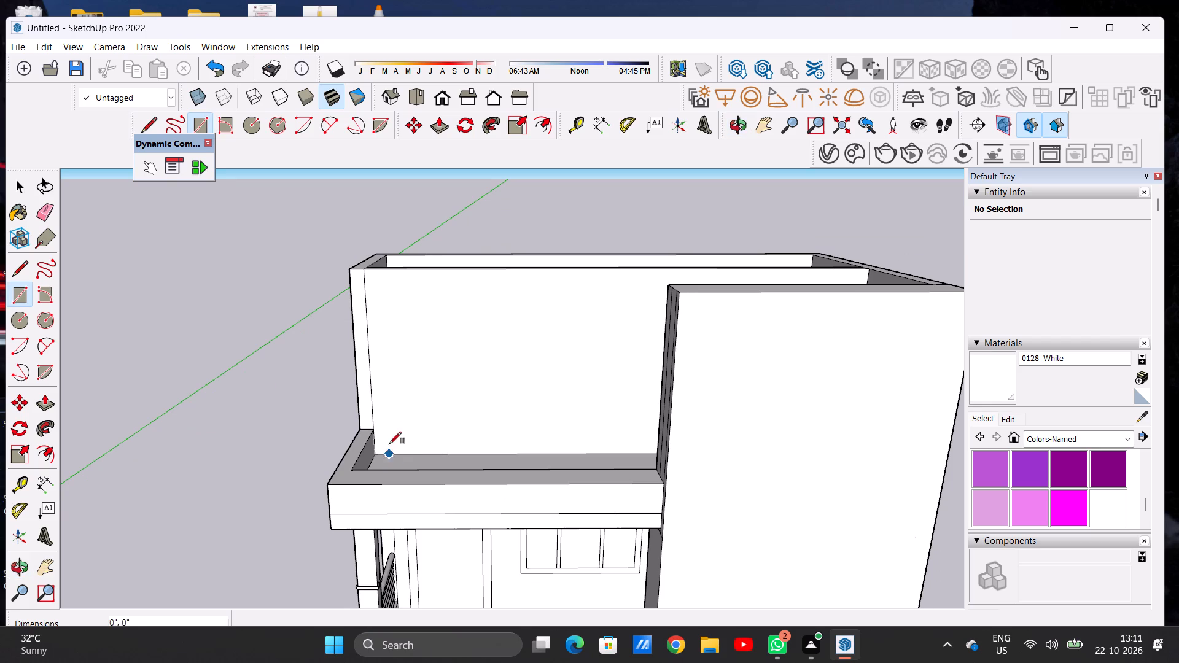
pyautogui.click(478, 292)
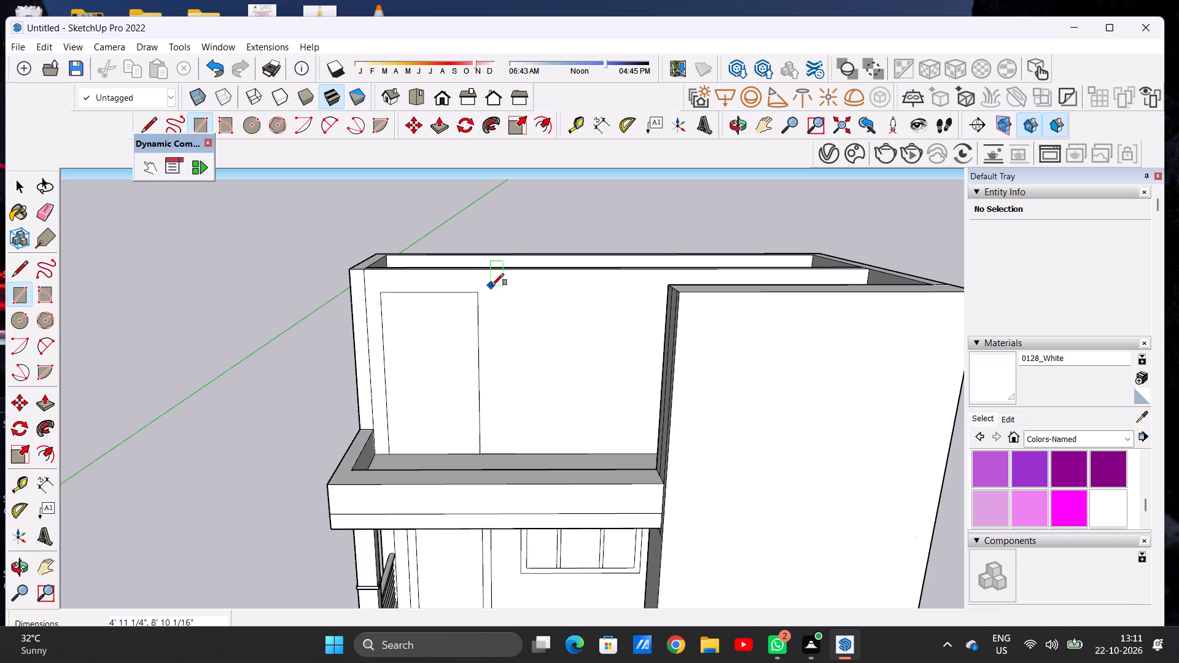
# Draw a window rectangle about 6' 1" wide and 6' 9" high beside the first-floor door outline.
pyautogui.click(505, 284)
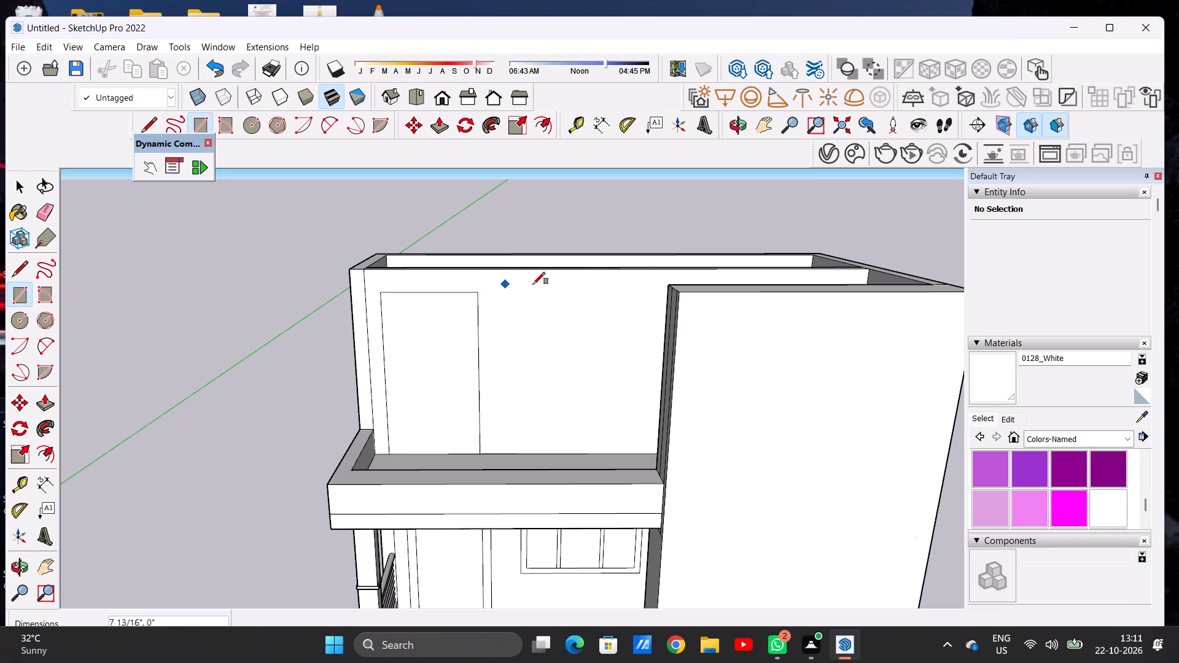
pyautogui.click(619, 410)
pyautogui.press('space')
# Offset the first-floor door outline inward by about 6" for the door frame.
pyautogui.scroll(-4, 446, 406)
pyautogui.scroll(1, 513, 366)
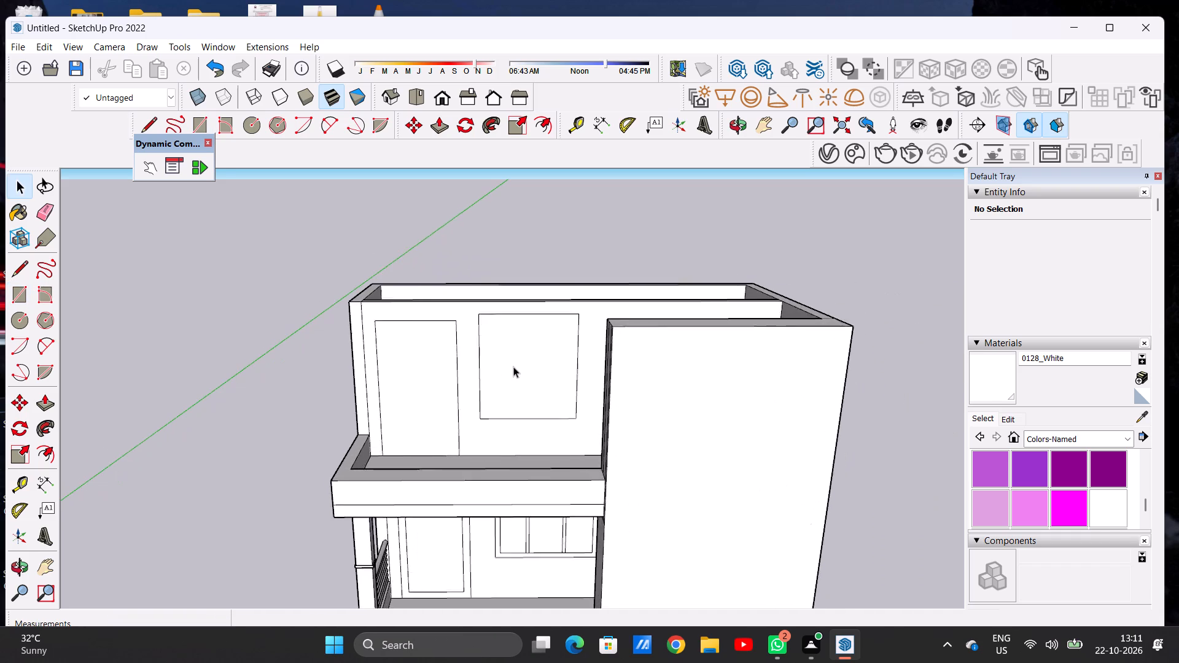
pyautogui.scroll(2, 513, 366)
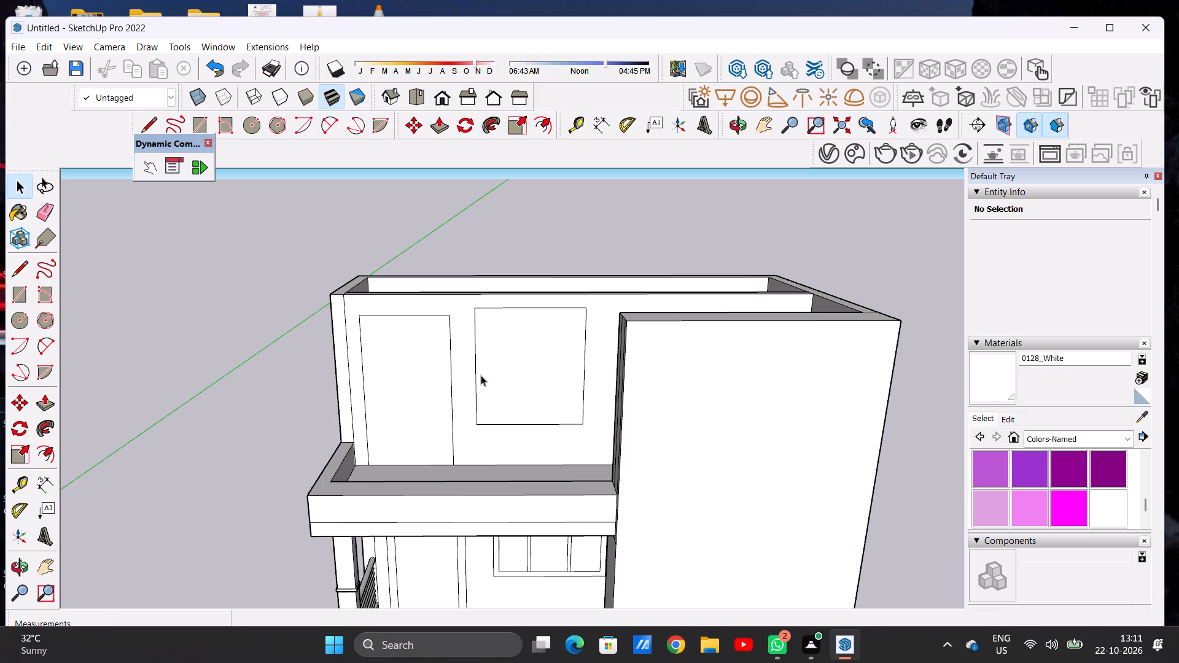
pyautogui.scroll(-2, 416, 376)
pyautogui.scroll(3, 405, 397)
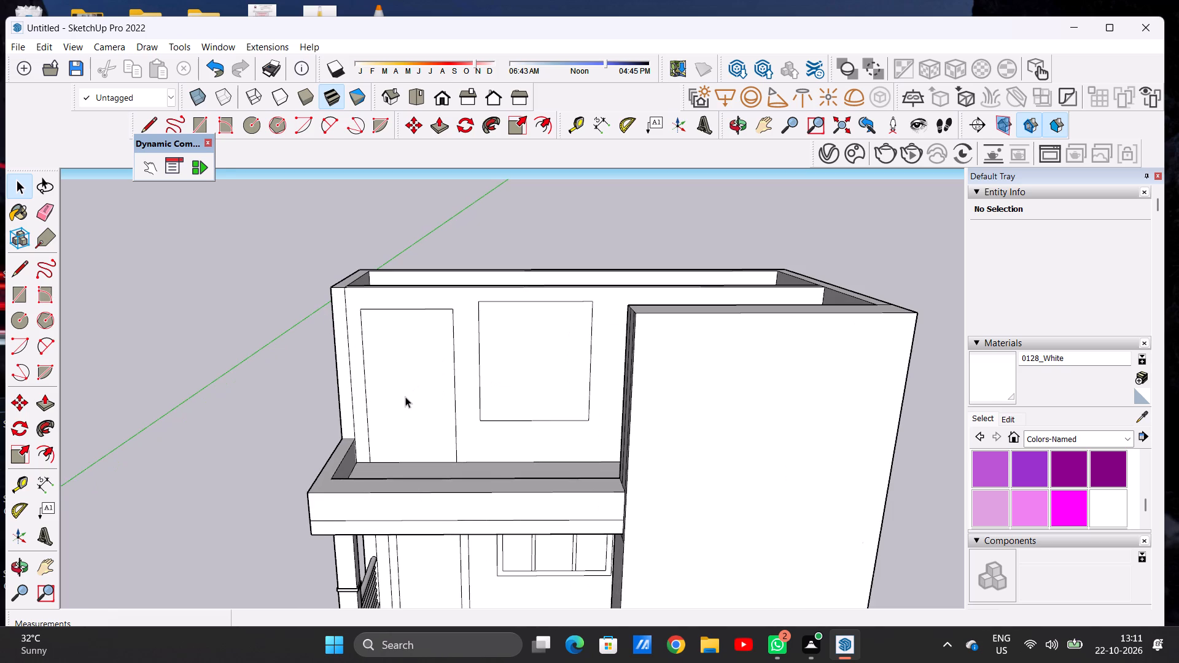
pyautogui.scroll(1, 407, 398)
pyautogui.write('OF')
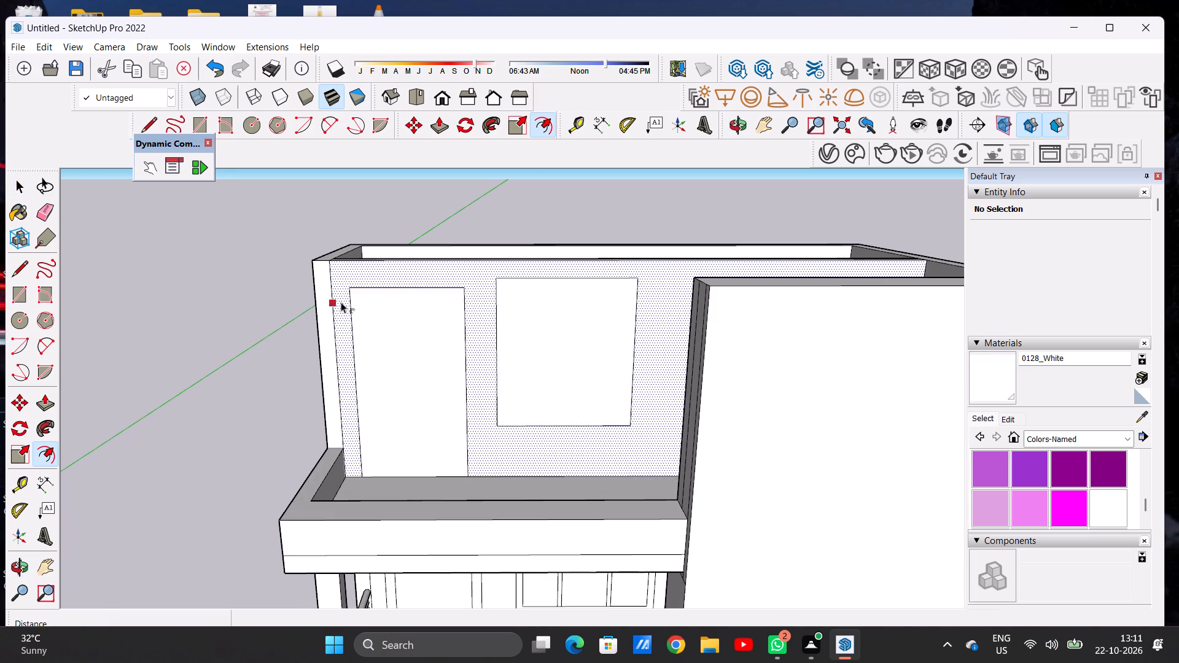
pyautogui.click(395, 301)
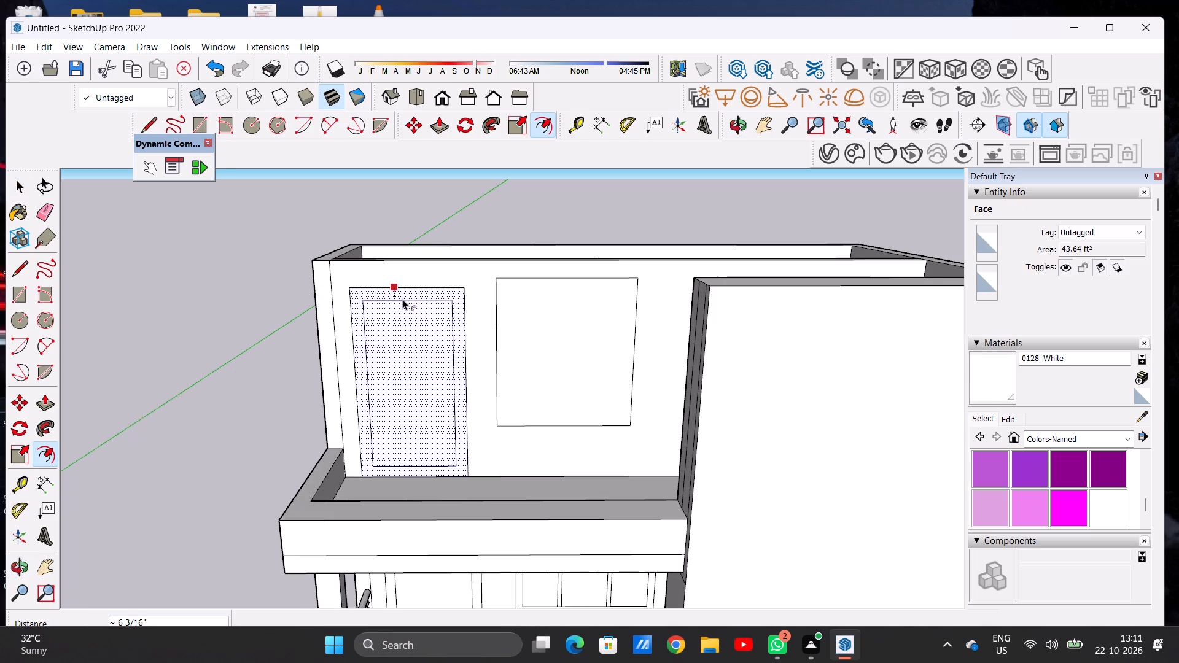
pyautogui.click(402, 299)
pyautogui.press('space')
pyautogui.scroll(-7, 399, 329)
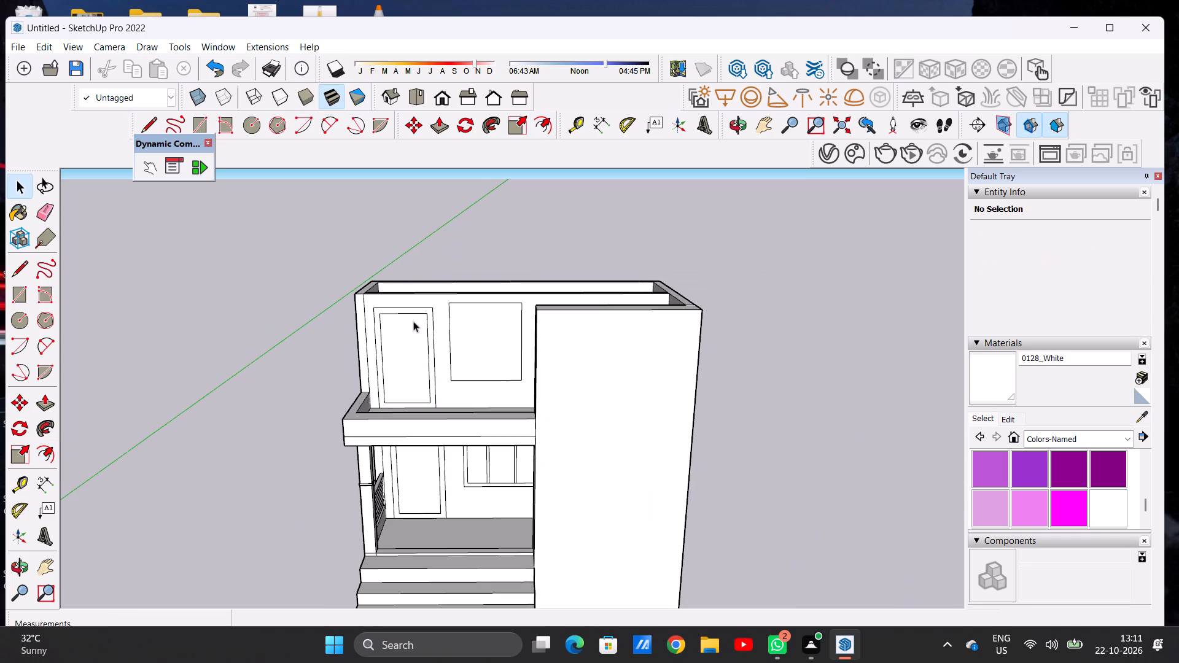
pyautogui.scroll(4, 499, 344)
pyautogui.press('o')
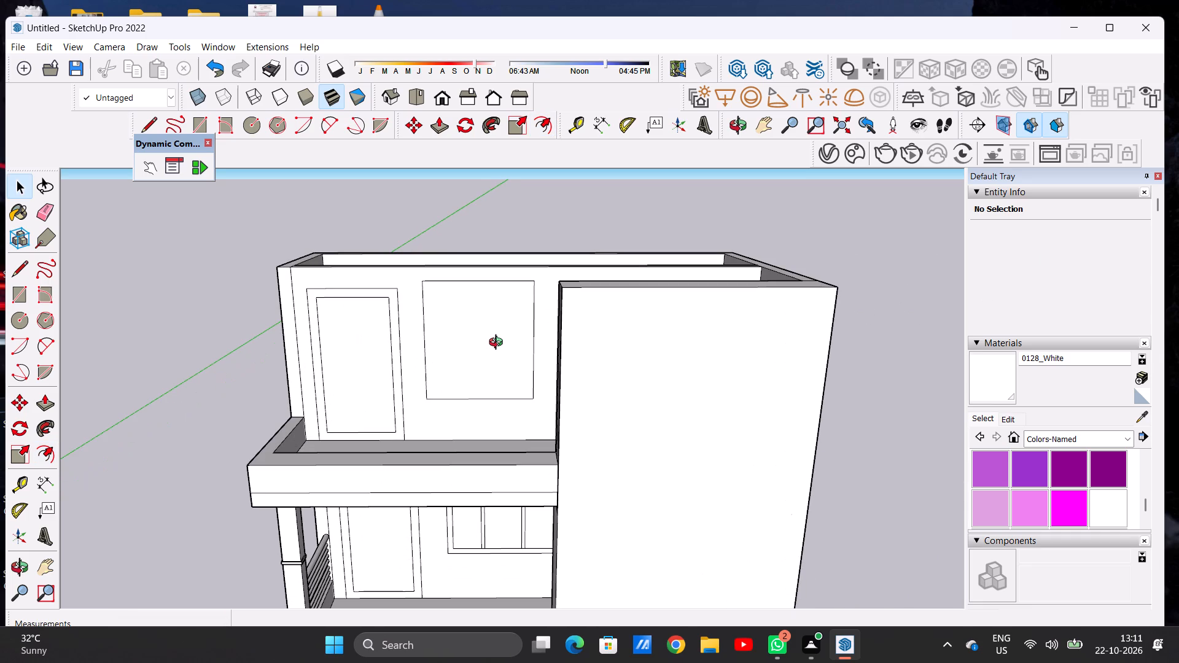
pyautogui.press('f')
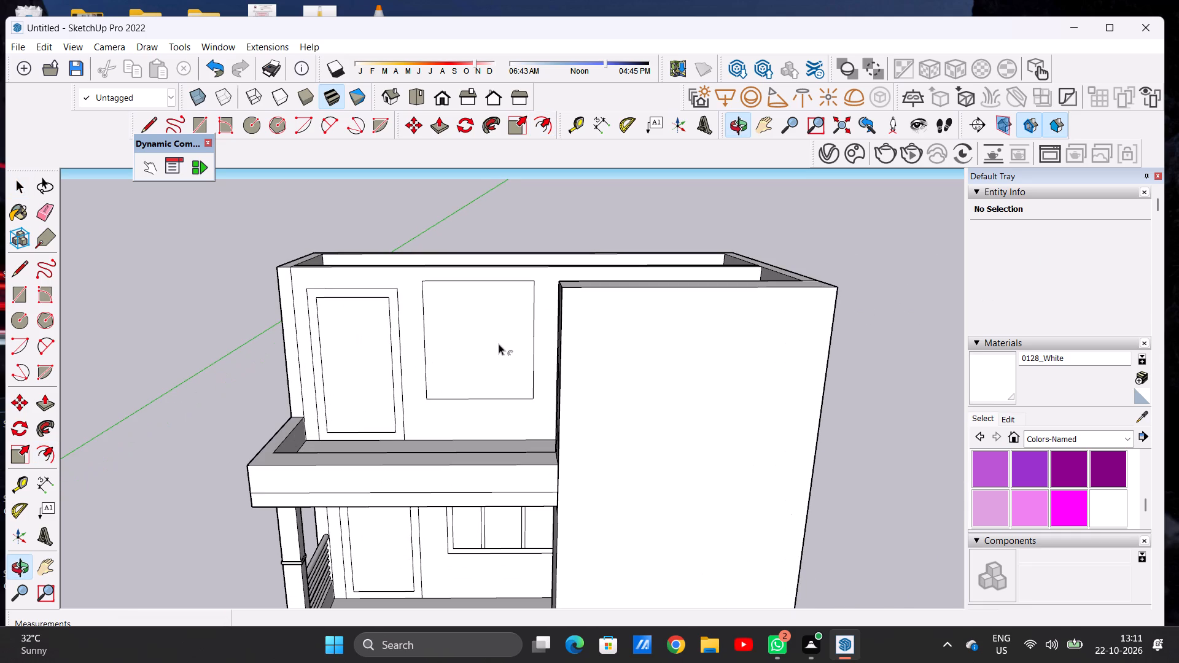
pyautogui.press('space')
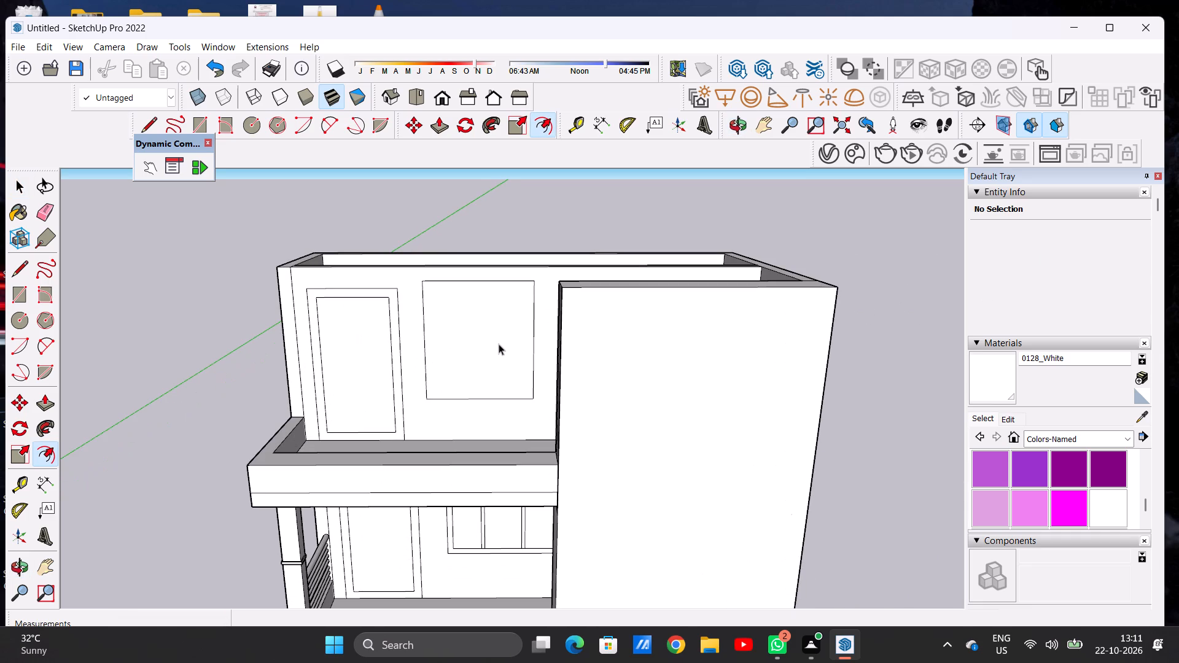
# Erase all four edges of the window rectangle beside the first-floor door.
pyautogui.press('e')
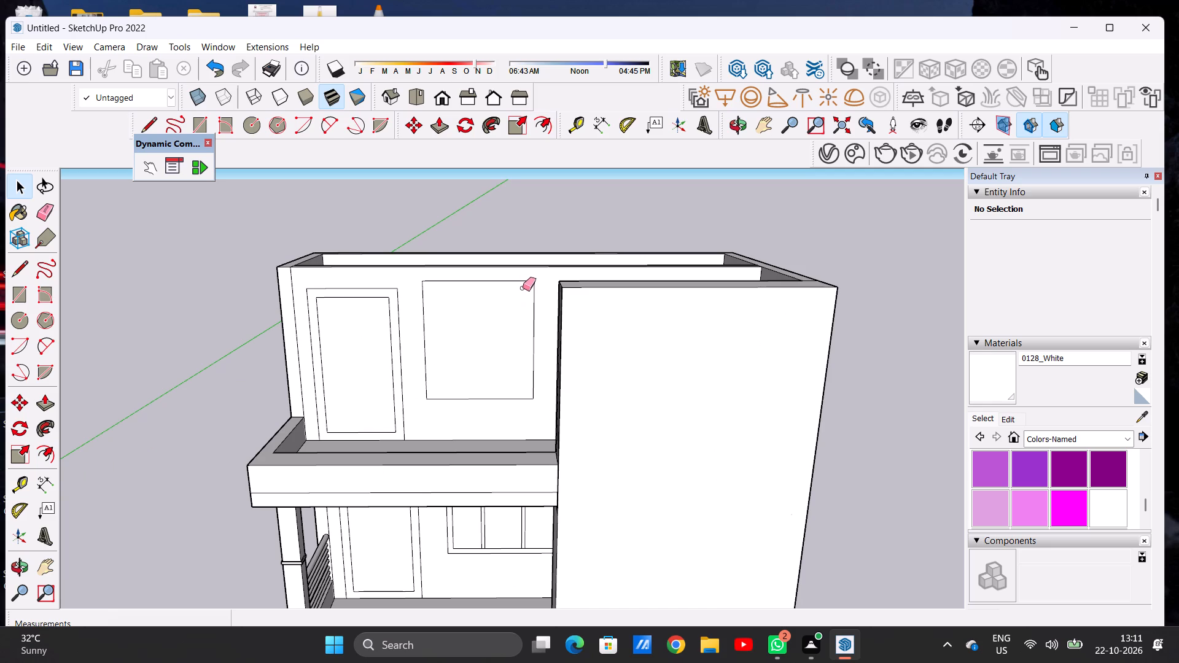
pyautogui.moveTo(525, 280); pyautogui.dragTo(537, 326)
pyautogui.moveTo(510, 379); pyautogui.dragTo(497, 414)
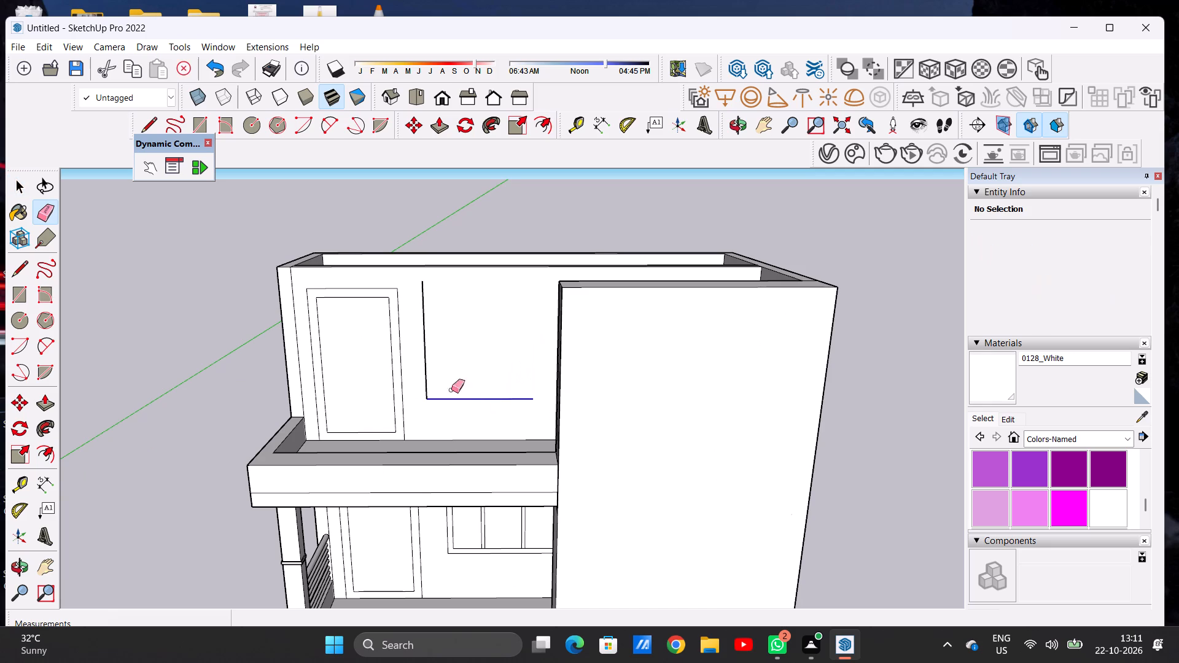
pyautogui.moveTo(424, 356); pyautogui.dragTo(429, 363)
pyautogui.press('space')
# Draw a window rectangle about 5' 3" wide and 6' 8" high on the first-floor wall beside the door frame.
pyautogui.scroll(-3, 435, 363)
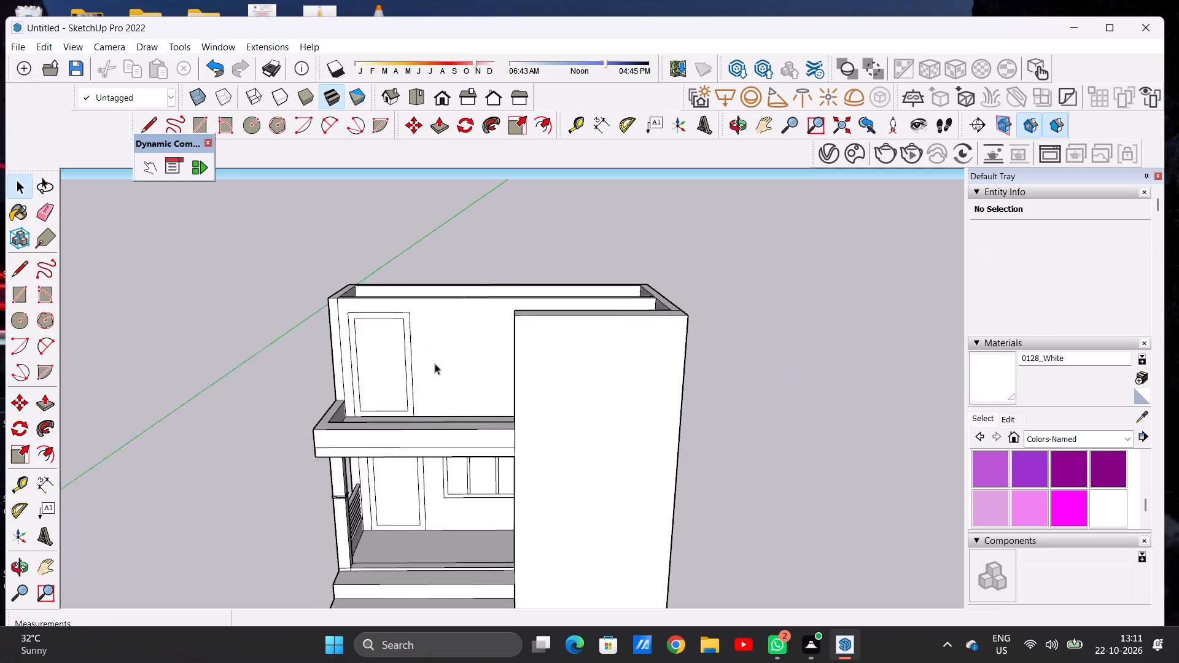
pyautogui.scroll(-2, 435, 363)
pyautogui.moveTo(435, 371); pyautogui.dragTo(432, 347, button='middle')
pyautogui.scroll(3, 442, 357)
pyautogui.press('r')
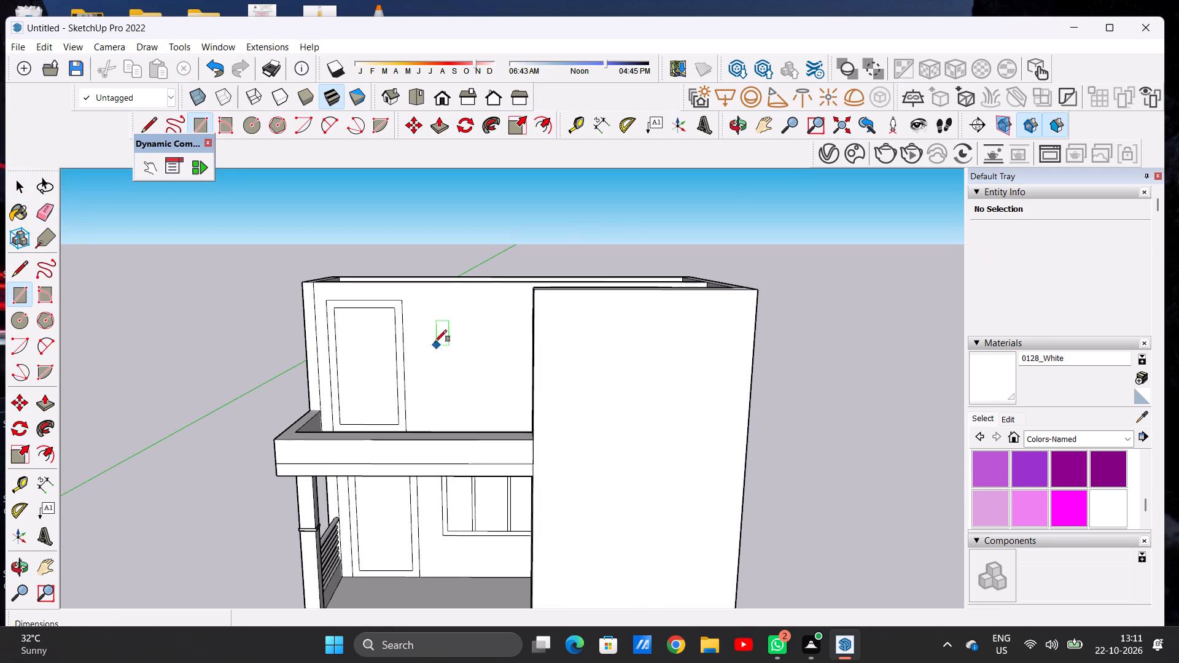
pyautogui.click(424, 308)
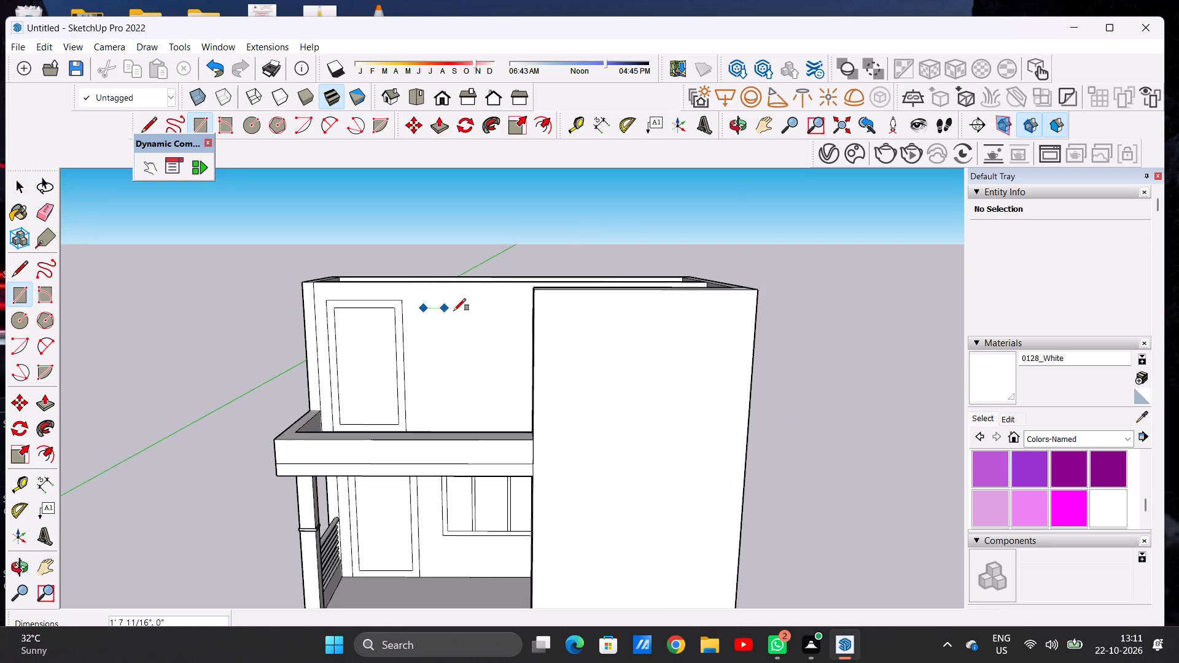
pyautogui.click(505, 408)
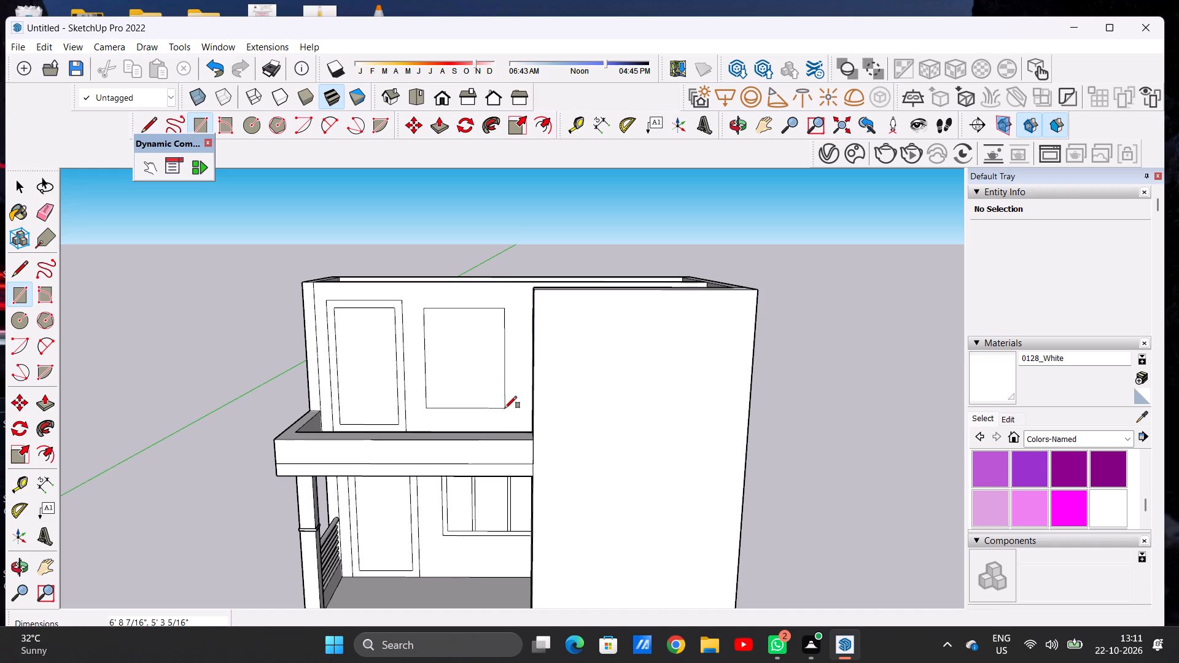
pyautogui.press('space')
# Draw a horizontal line about 5' 3" long across the first-floor window rectangle, slightly above its bottom edge.
pyautogui.scroll(-3, 421, 345)
pyautogui.scroll(2, 434, 381)
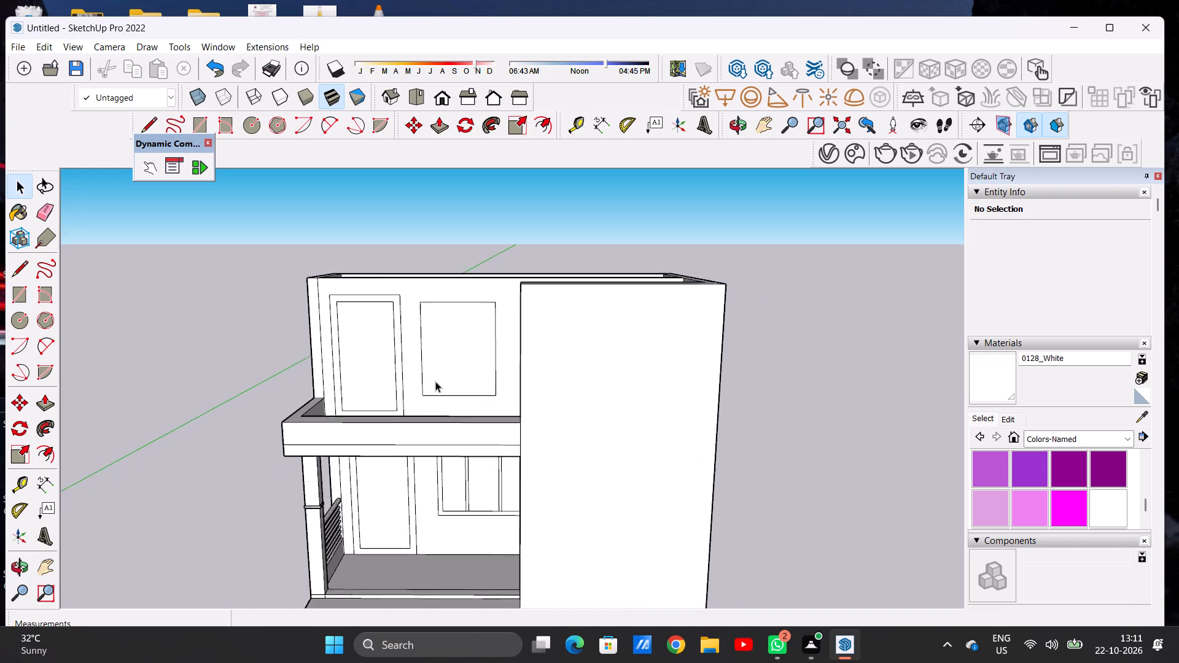
pyautogui.scroll(5, 435, 381)
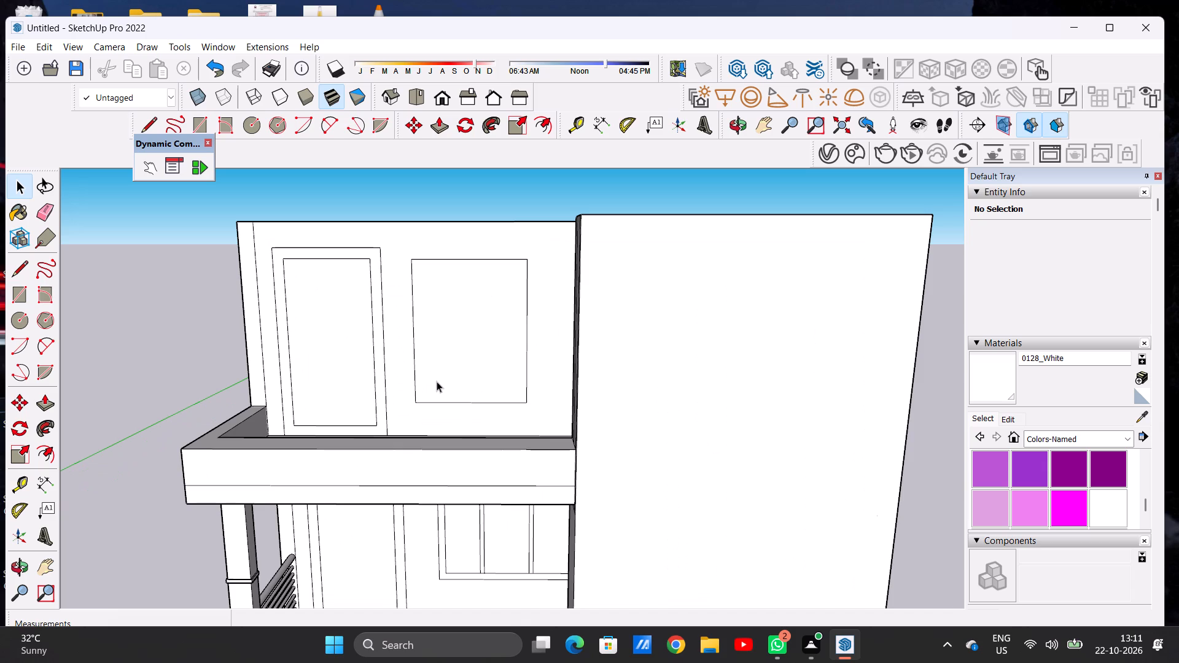
pyautogui.press('l')
pyautogui.click(418, 382)
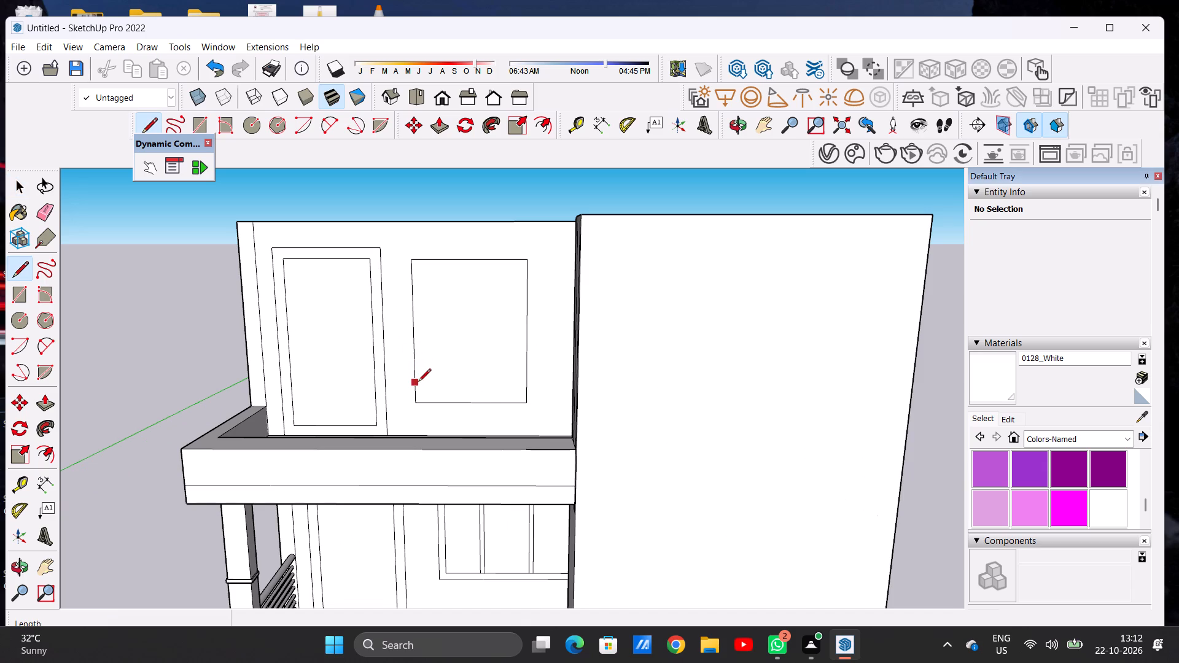
pyautogui.click(529, 378)
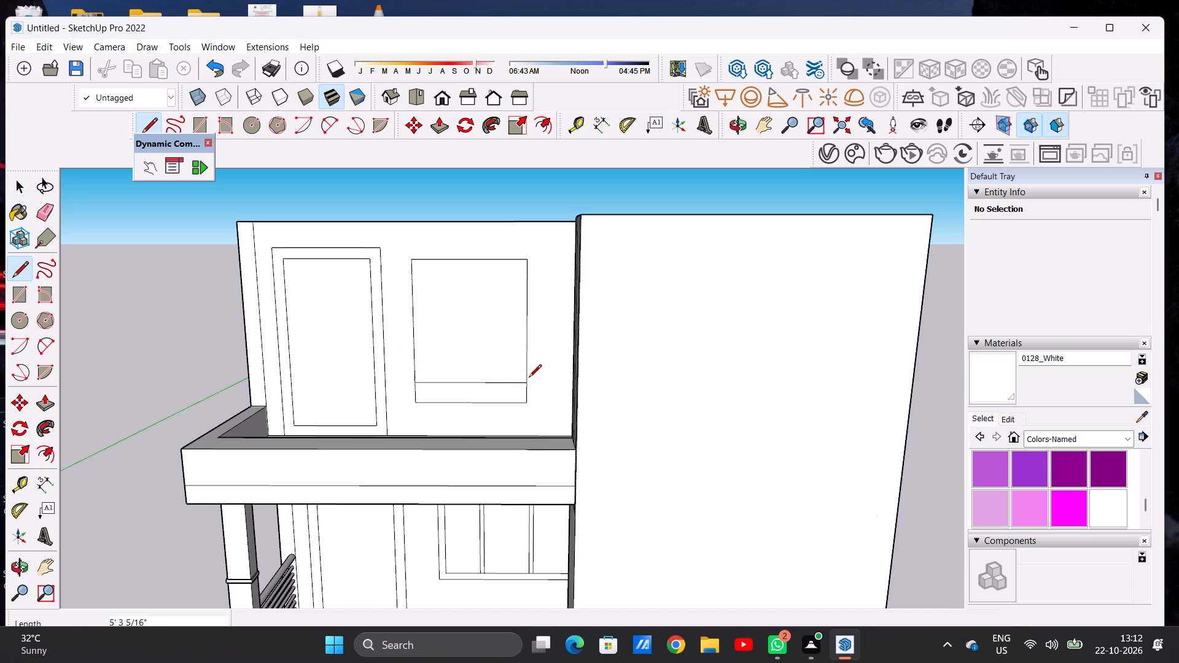
pyautogui.press('space')
# Erase the first-floor window's original bottom edge and the two side segments below the horizontal line, shortening the window.
pyautogui.press('e')
pyautogui.doubleClick(452, 405)
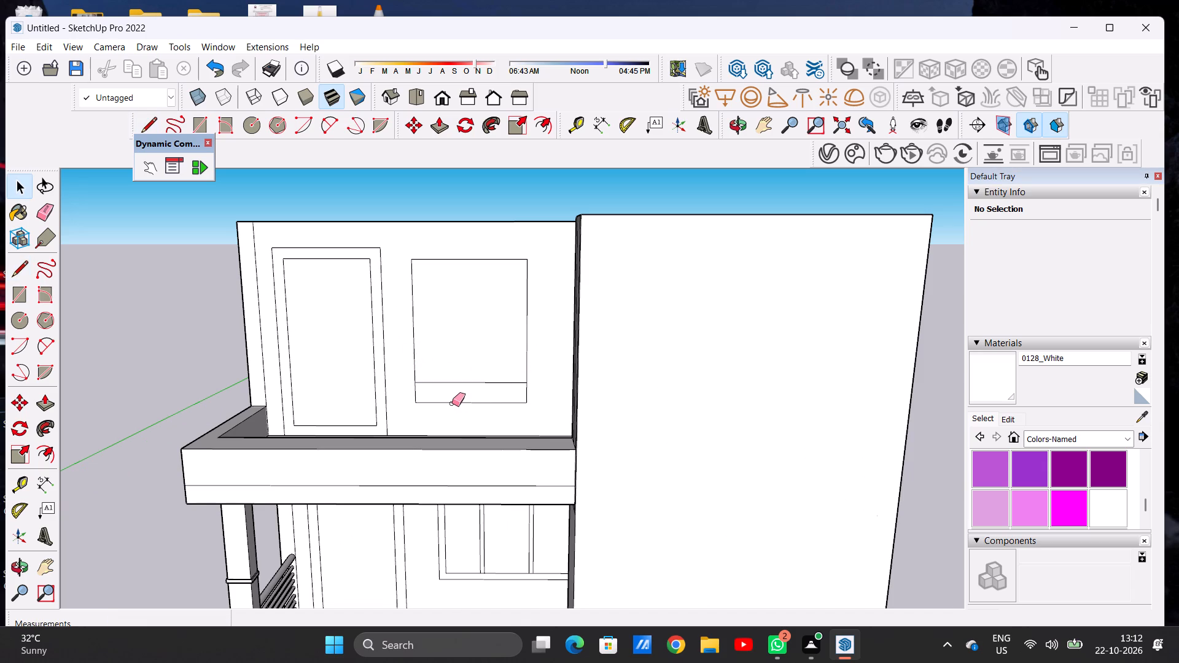
pyautogui.moveTo(448, 395); pyautogui.dragTo(456, 409)
pyautogui.scroll(4, 446, 400)
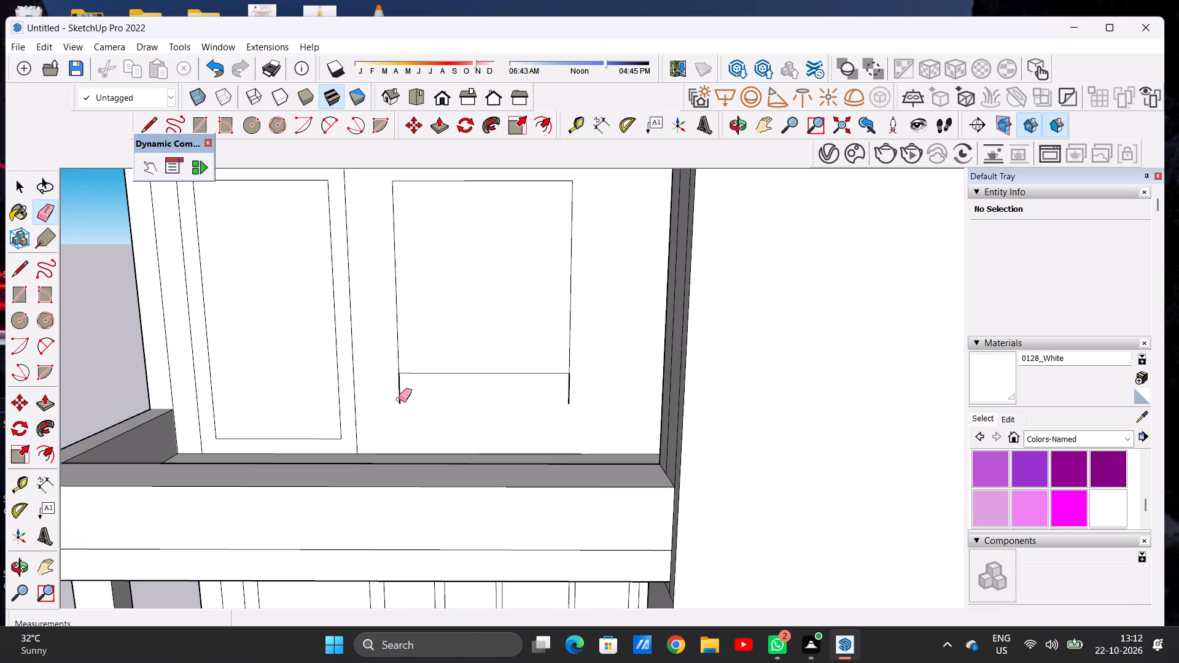
pyautogui.moveTo(396, 389); pyautogui.dragTo(408, 396)
pyautogui.moveTo(578, 388); pyautogui.dragTo(570, 389)
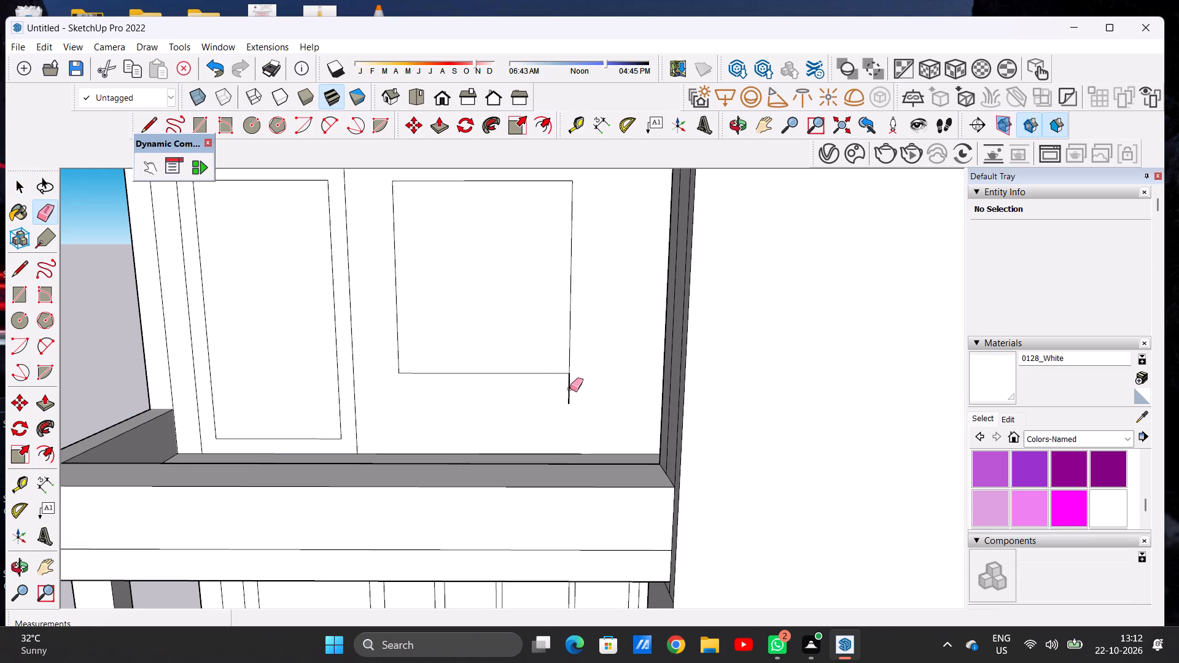
pyautogui.moveTo(570, 389); pyautogui.dragTo(554, 394)
pyautogui.press('space')
# Offset the shortened first-floor window outline inward by about 4 1/4" for the window frame.
pyautogui.scroll(-8, 510, 376)
pyautogui.scroll(3, 510, 376)
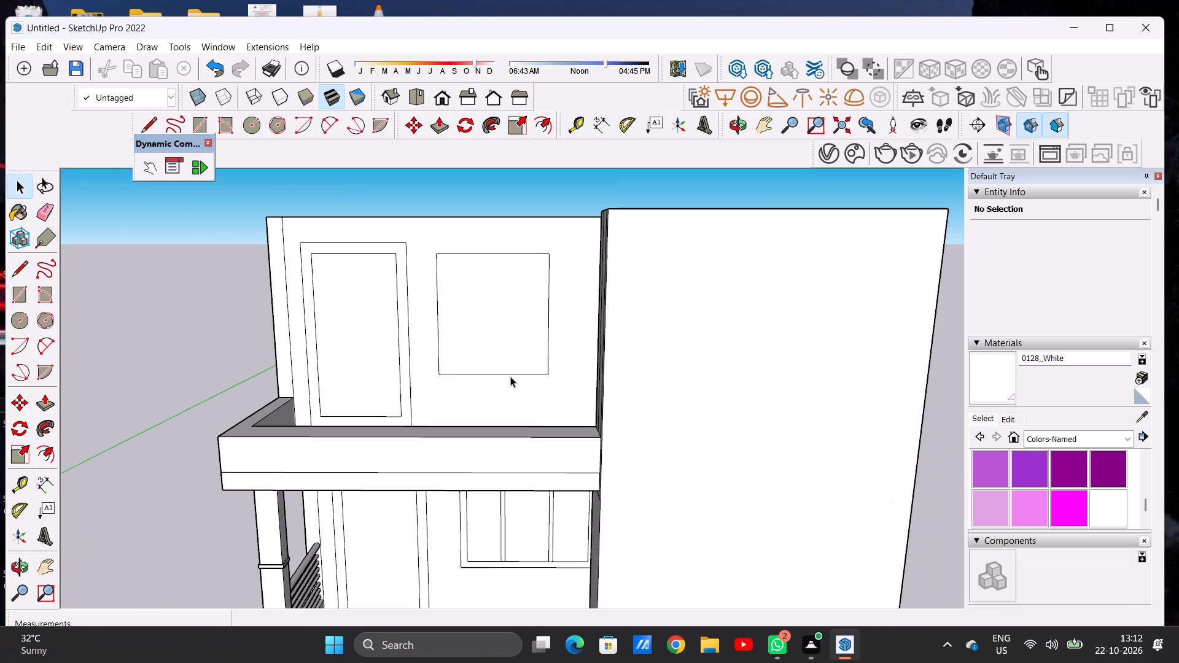
pyautogui.write('OF')
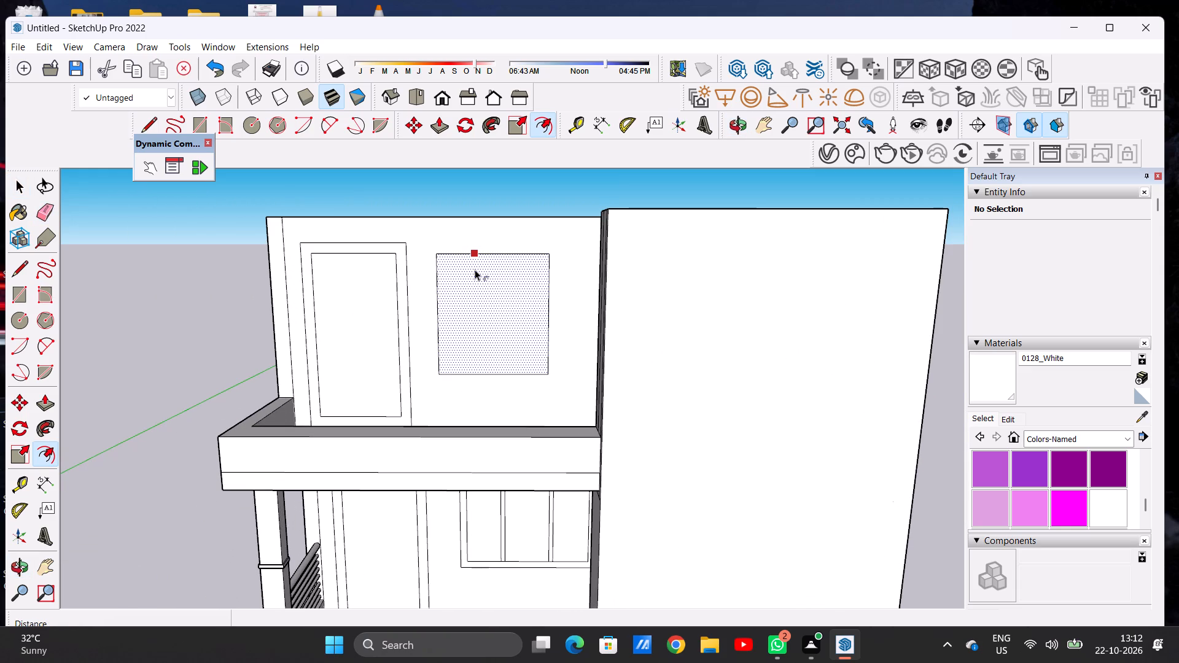
pyautogui.click(475, 269)
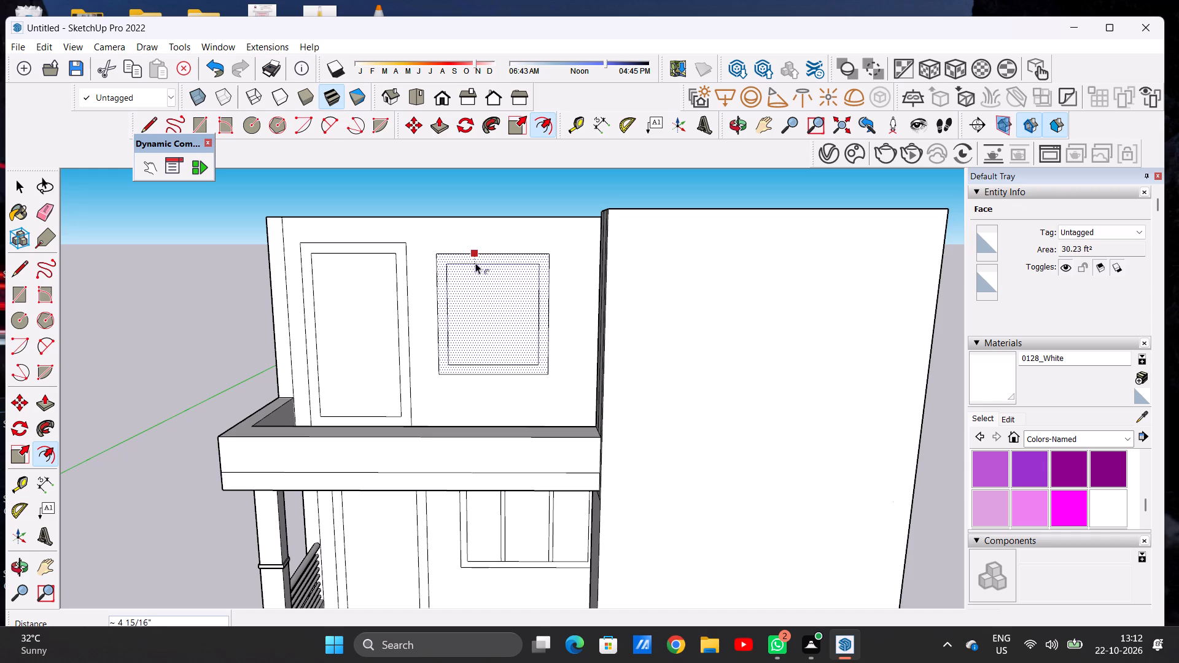
pyautogui.click(480, 262)
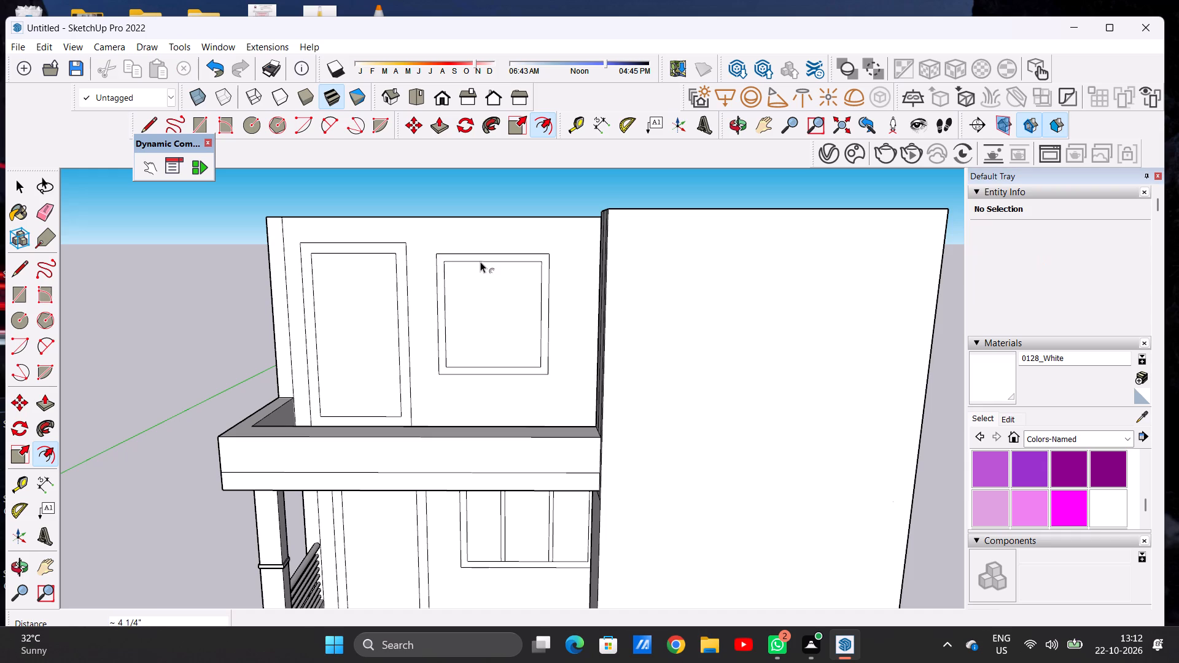
pyautogui.press('space')
# Undo the inward frame offset on the first-floor window outline.
pyautogui.scroll(4, 498, 324)
pyautogui.press('l')
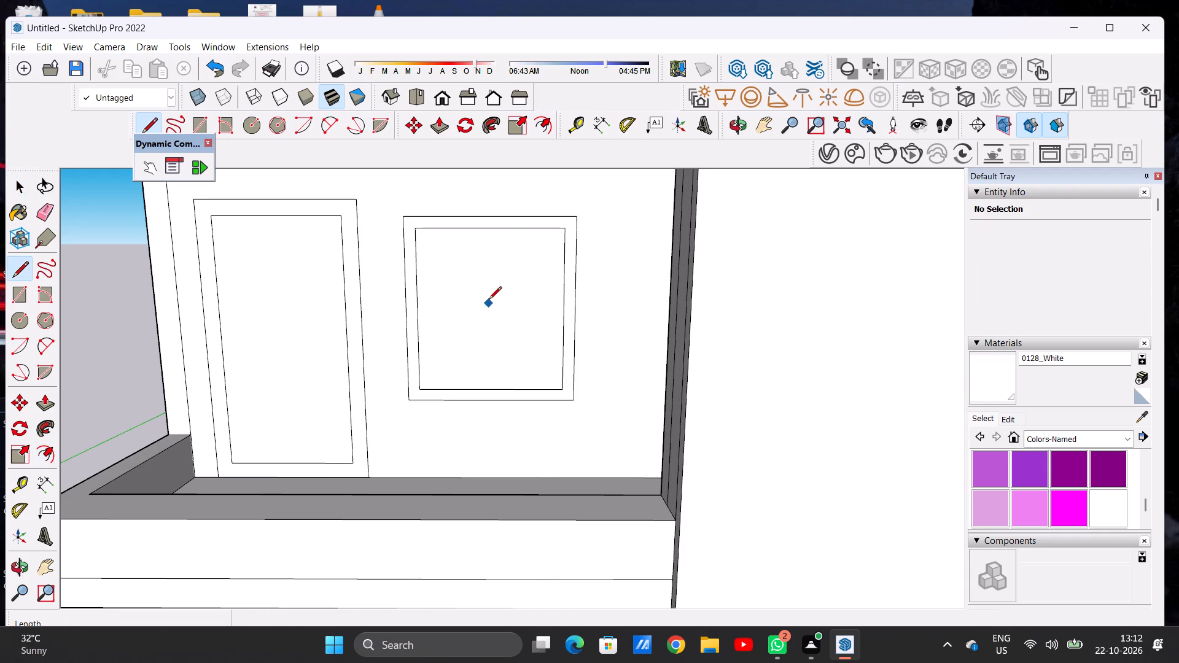
pyautogui.press('space')
pyautogui.hotkey('ctrl', 'z')
# Draw a vertical line about 5' 8 3/4" long down the middle of the first-floor window, splitting it into two halves.
pyautogui.press('l')
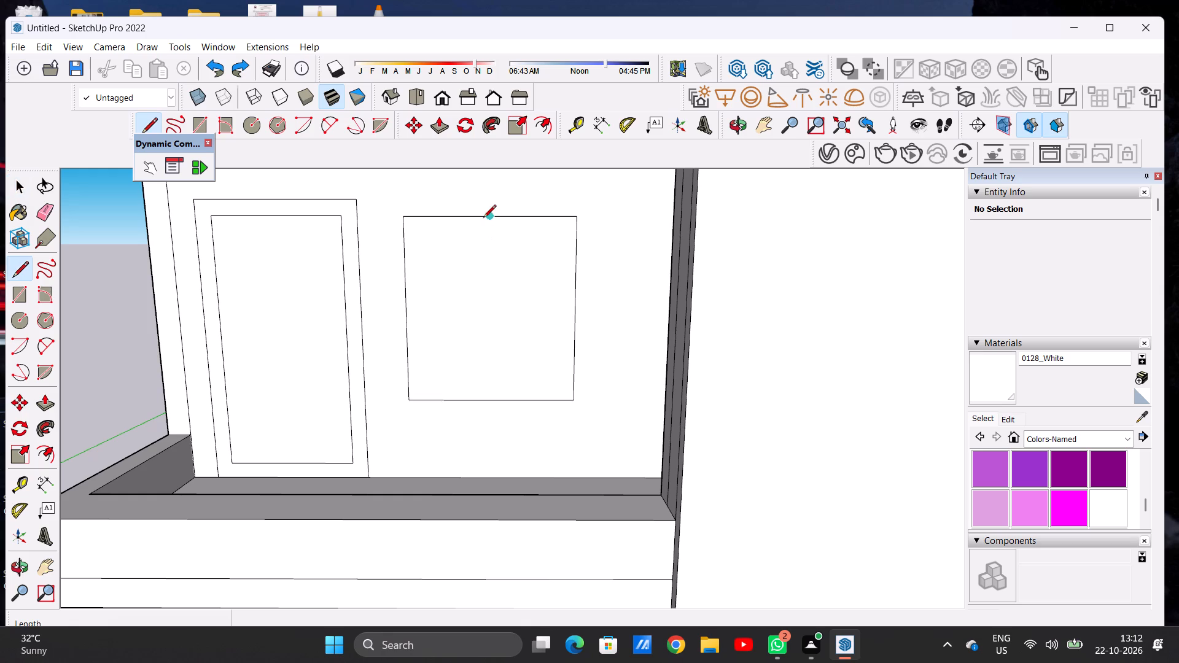
pyautogui.click(486, 215)
pyautogui.click(492, 405)
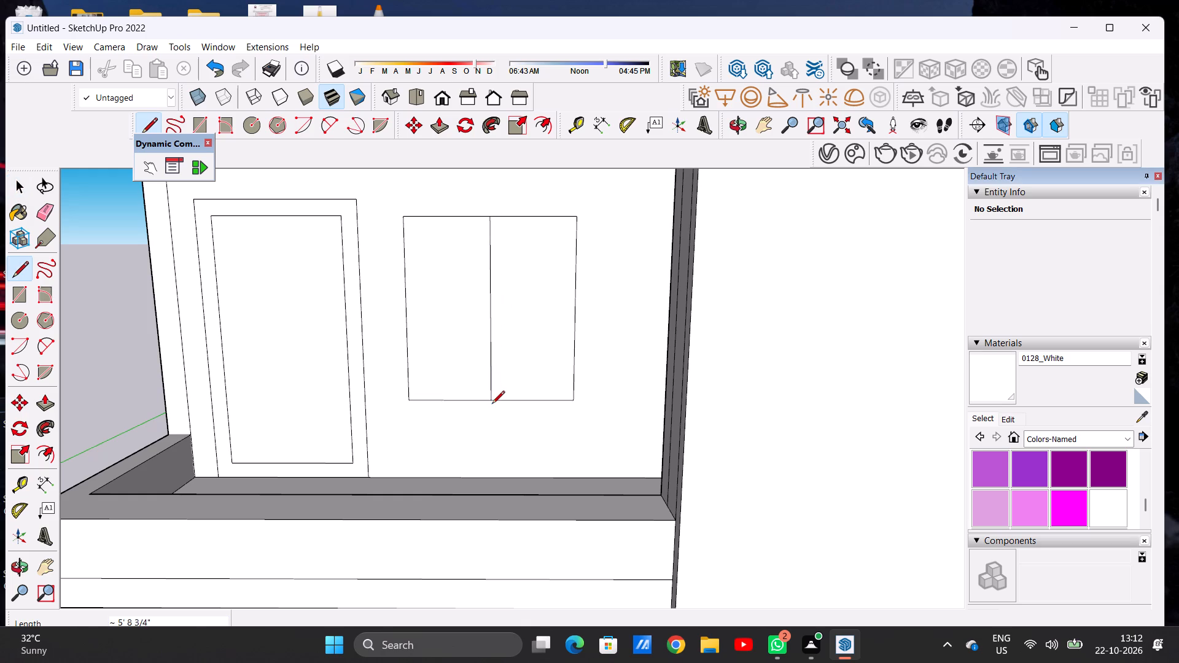
pyautogui.press('space')
# Offset both halves of the first-floor window inward by about 5 9/16" to form two shutter frames.
pyautogui.write('OF')
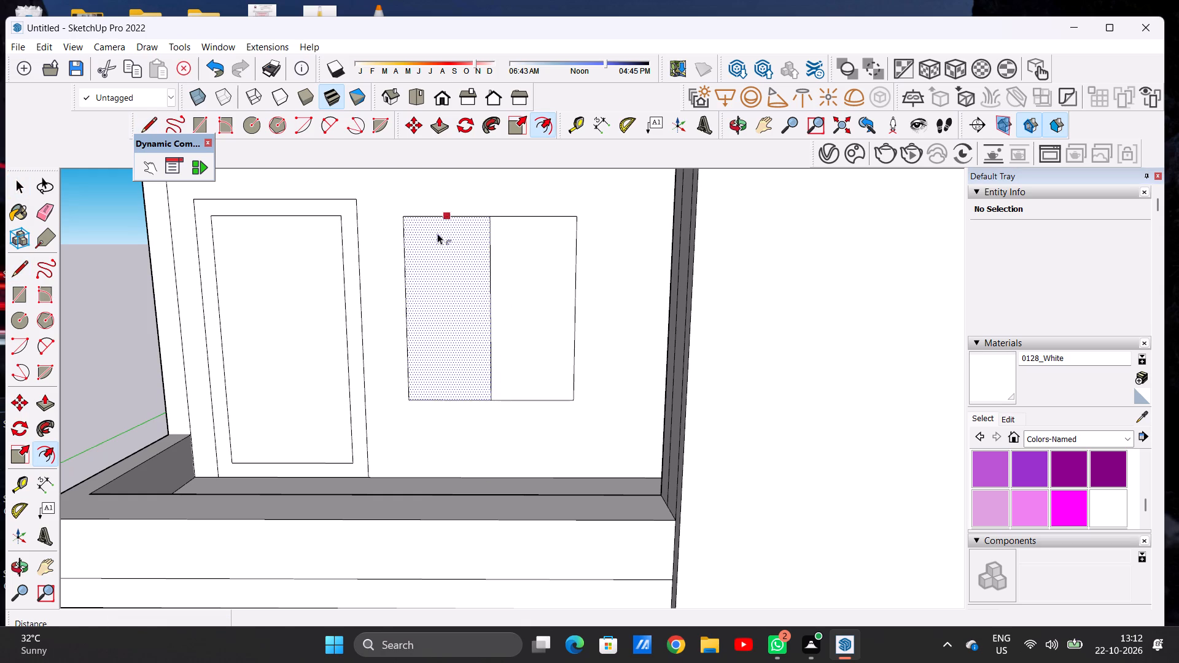
pyautogui.click(431, 228)
pyautogui.click(432, 232)
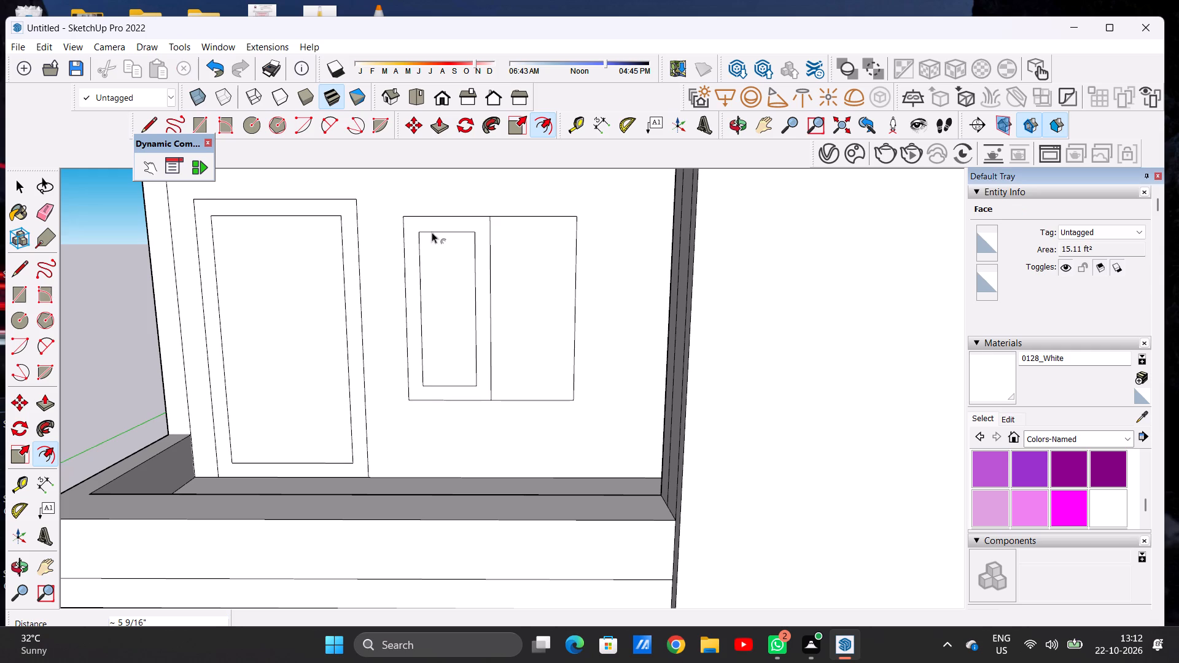
pyautogui.doubleClick(519, 257)
pyautogui.press('space')
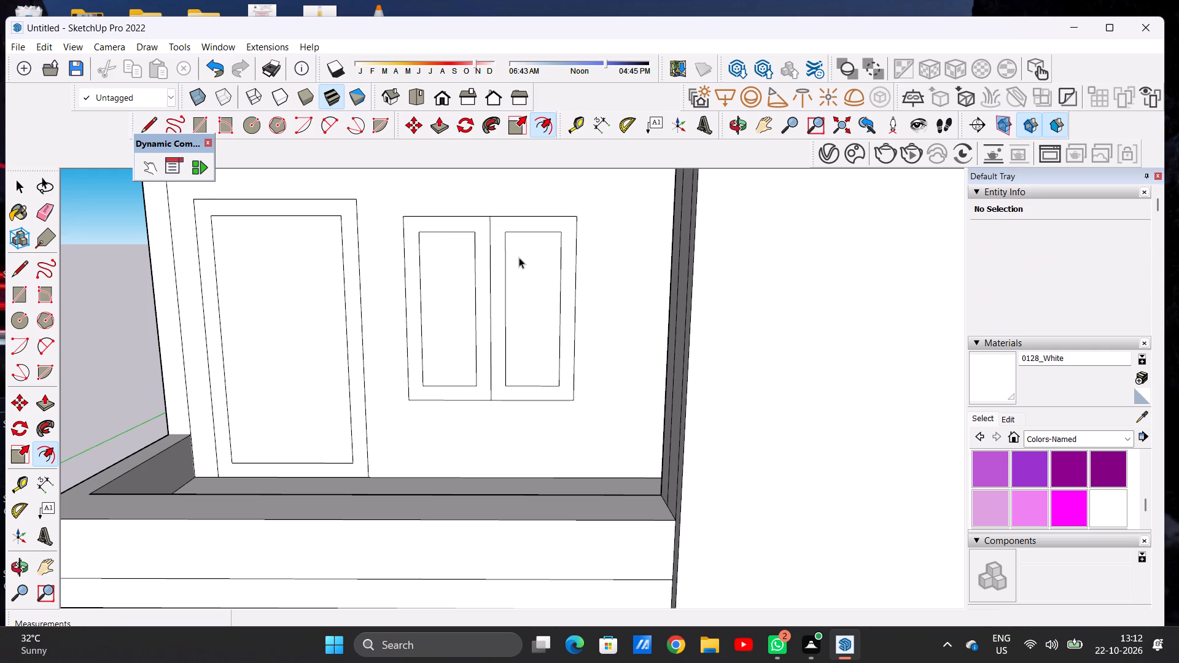
# Draw a vertical centre line about 4' 9 9/16" long inside each of the two inner panels of the first-floor window.
pyautogui.scroll(-4, 446, 285)
pyautogui.scroll(3, 447, 320)
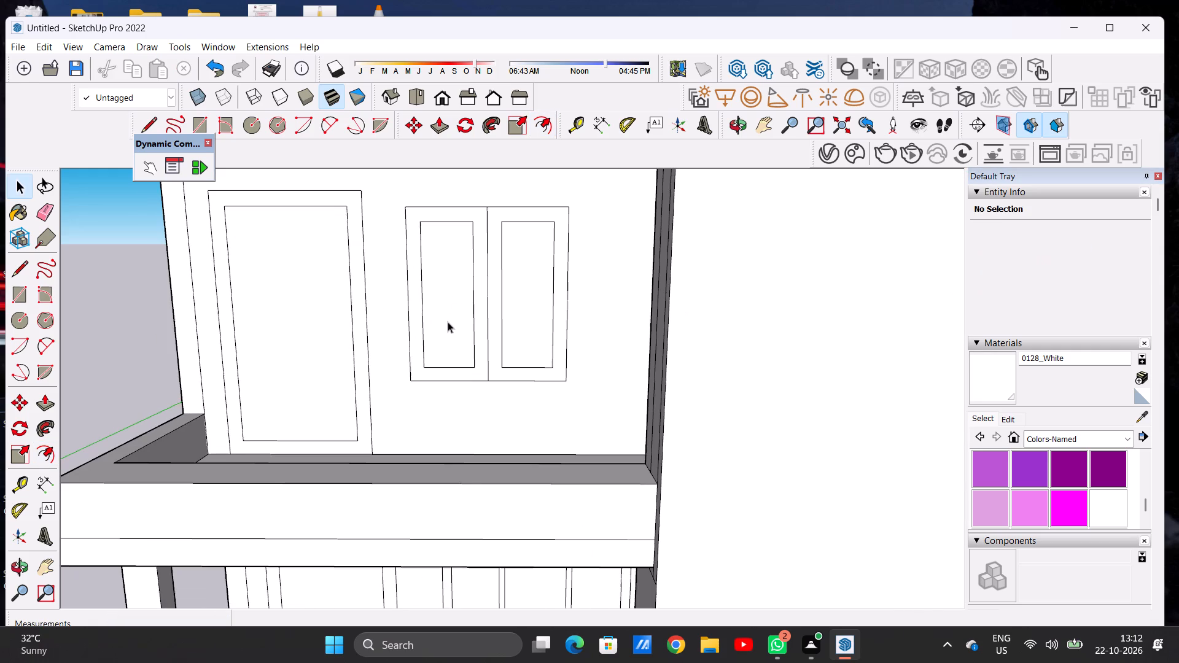
pyautogui.press('l')
pyautogui.click(445, 220)
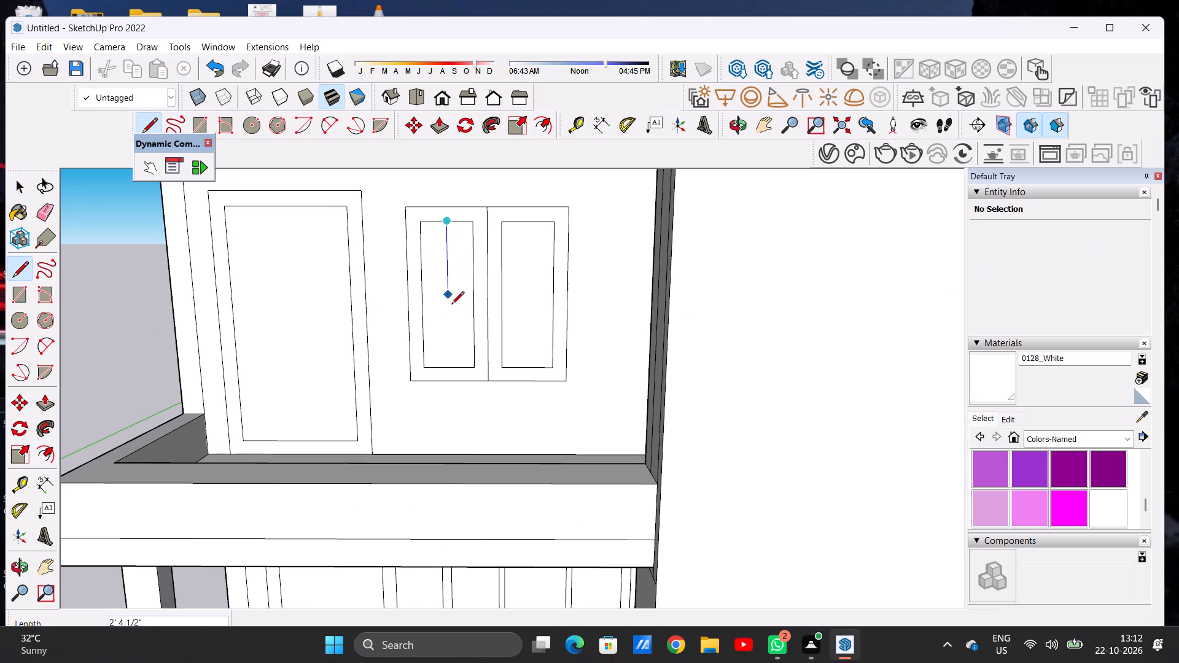
pyautogui.click(457, 367)
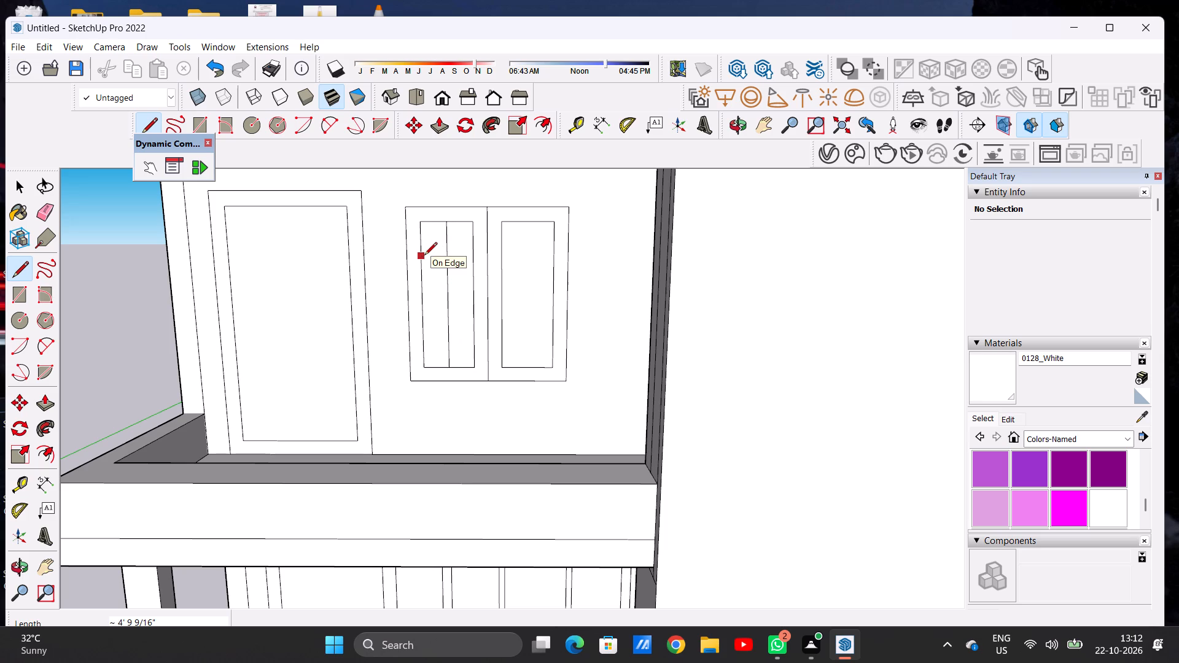
pyautogui.click(524, 220)
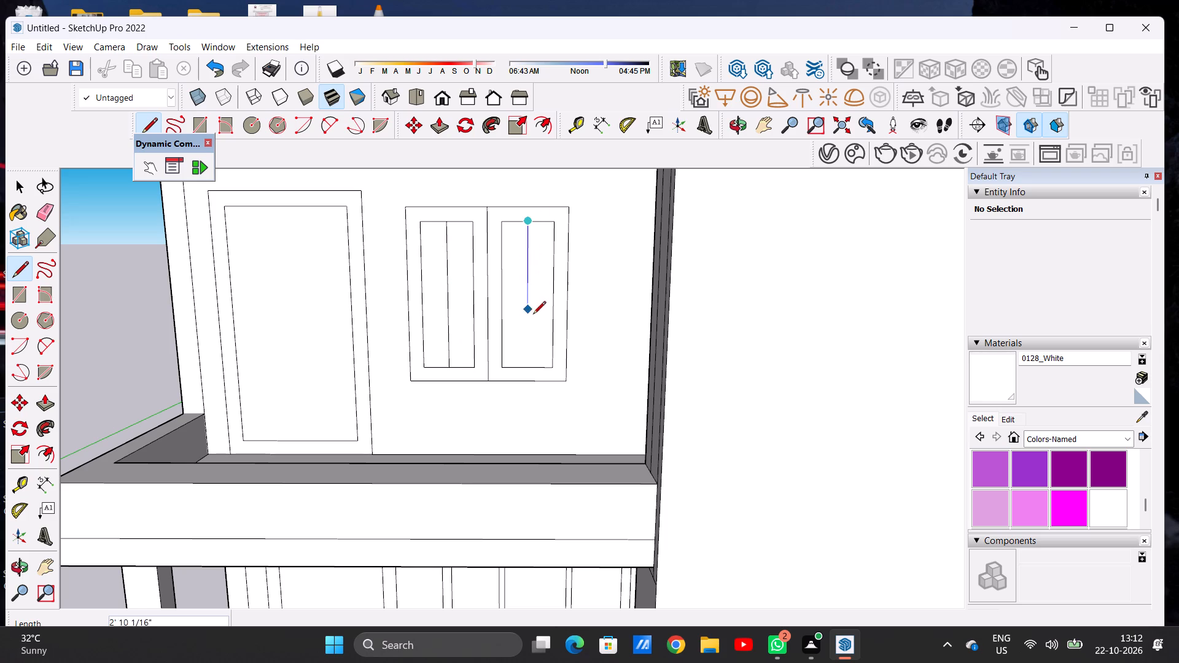
pyautogui.click(532, 367)
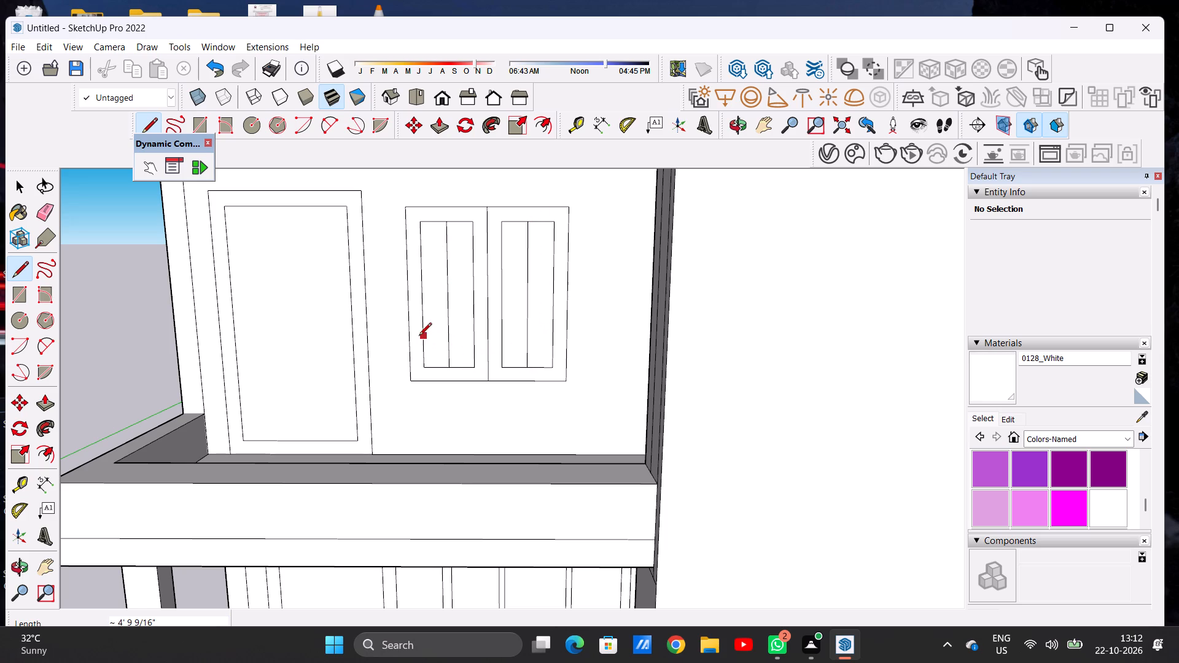
# Draw three horizontal glazing lines about 1' 8 1/2" long across the first-floor window's inner panel nearest the door.
pyautogui.click(424, 333)
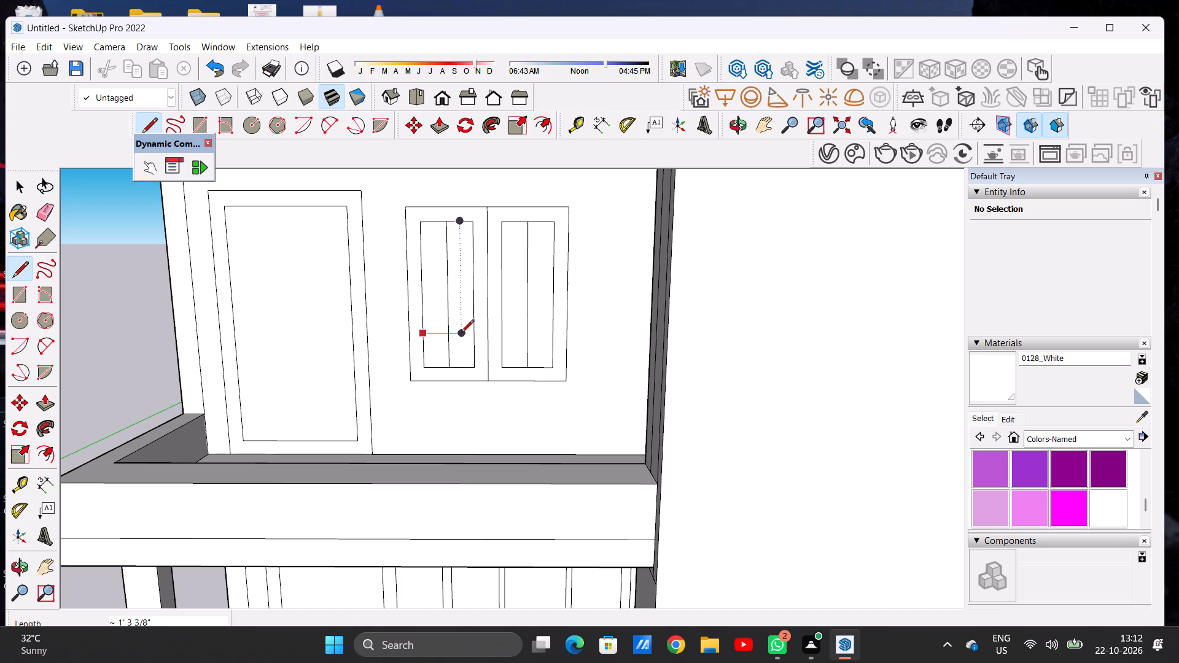
pyautogui.click(472, 333)
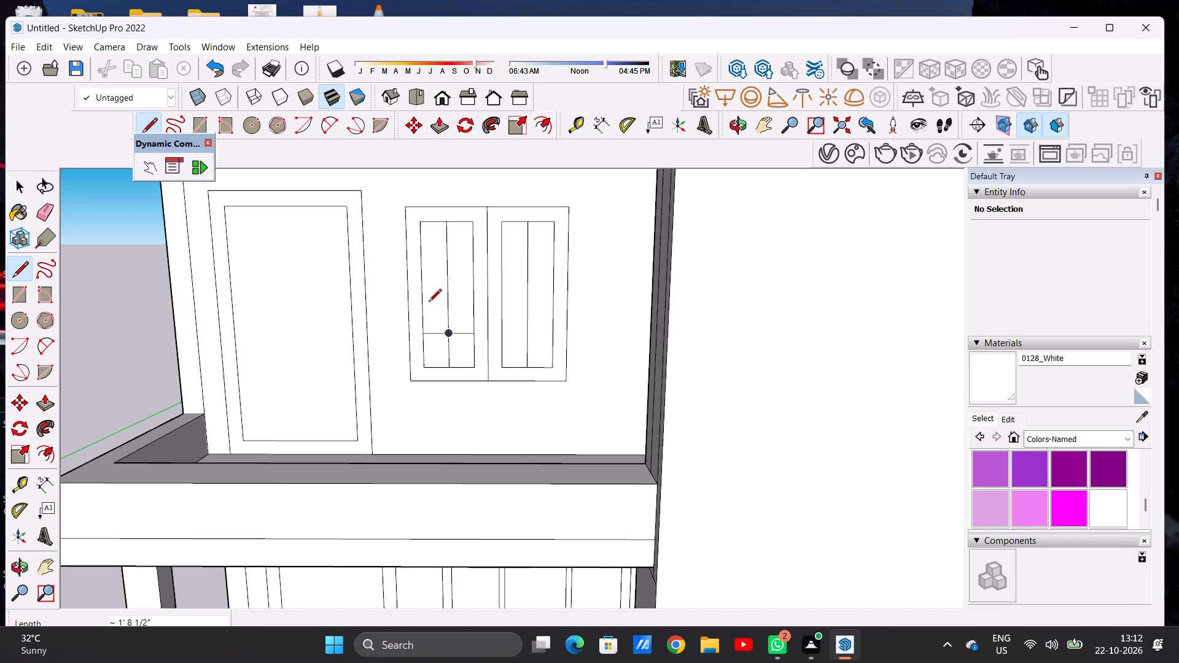
pyautogui.click(425, 301)
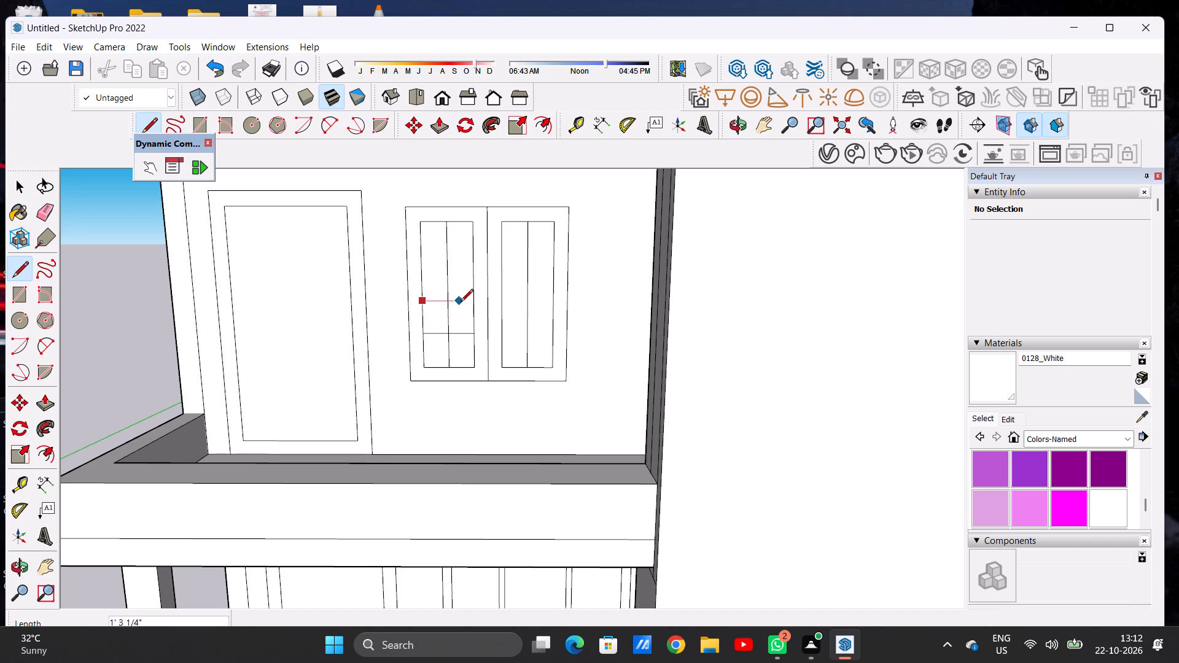
pyautogui.click(475, 298)
pyautogui.click(423, 263)
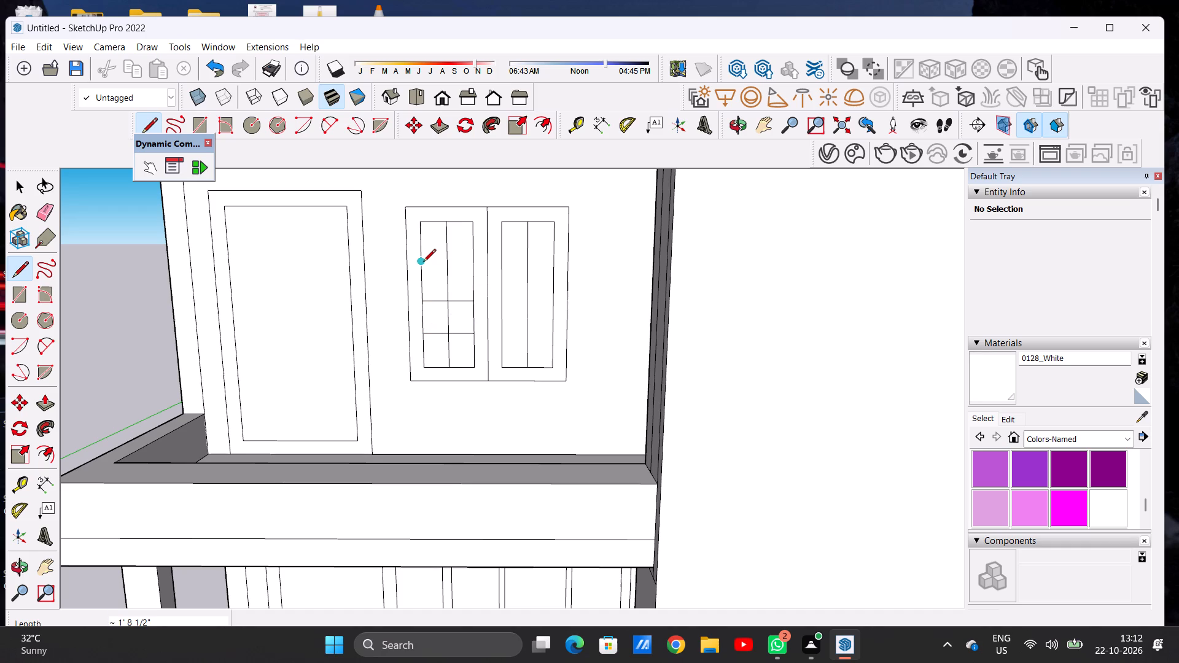
pyautogui.click(470, 260)
# Draw three horizontal lines about 1' 8 1/2" long across the first-floor window's other inner panel, aligned with the first panel's lines.
pyautogui.scroll(-3, 421, 306)
pyautogui.scroll(6, 502, 252)
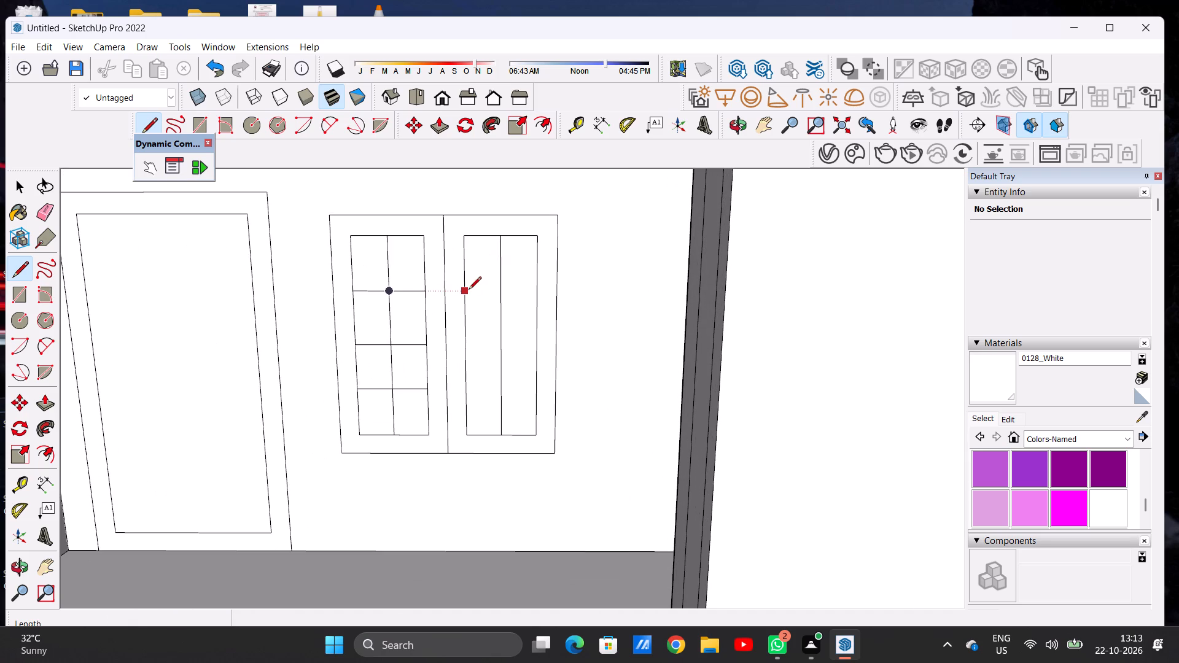
pyautogui.click(469, 290)
pyautogui.click(537, 293)
pyautogui.click(465, 343)
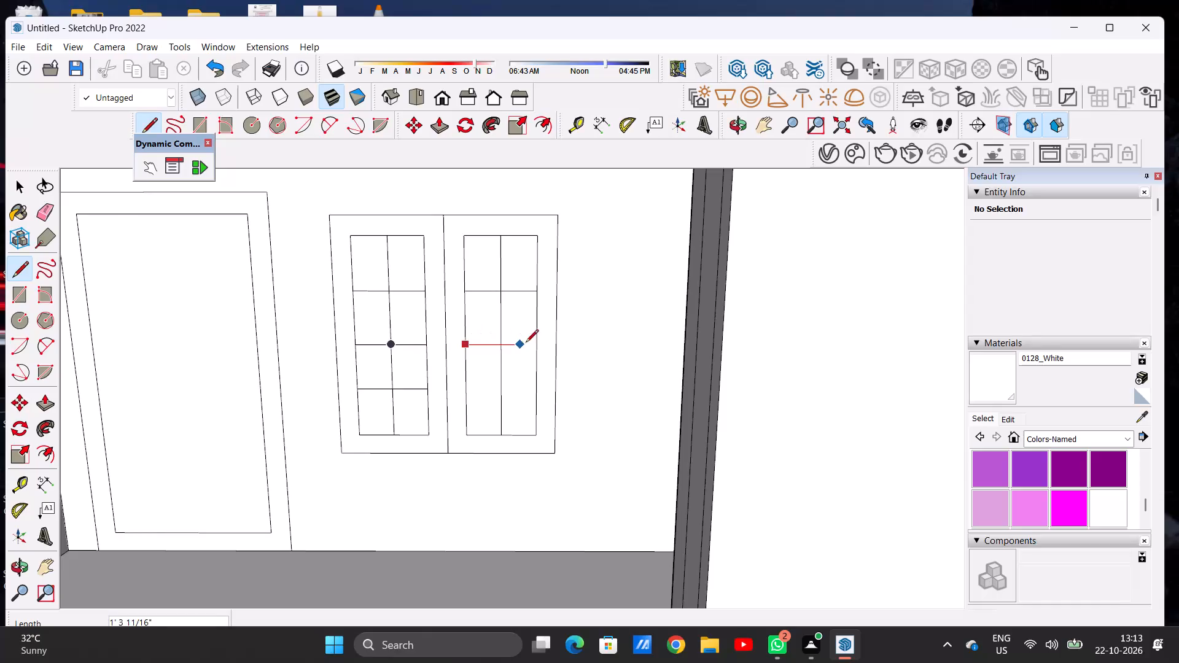
pyautogui.click(536, 343)
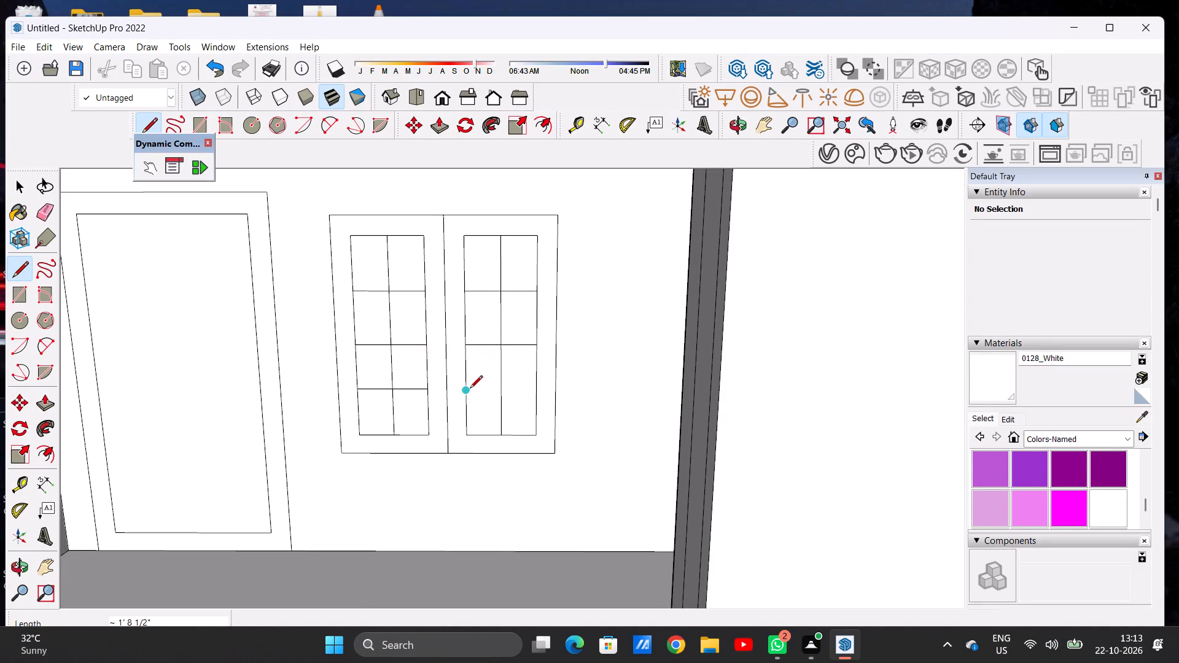
pyautogui.click(468, 389)
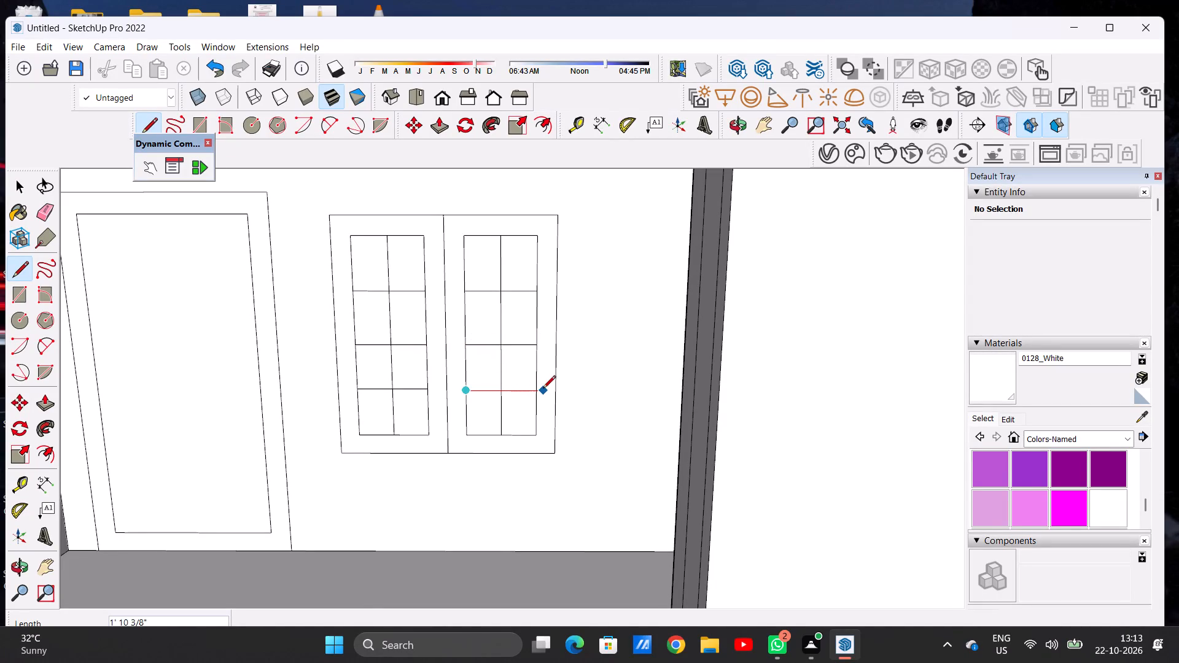
pyautogui.click(539, 389)
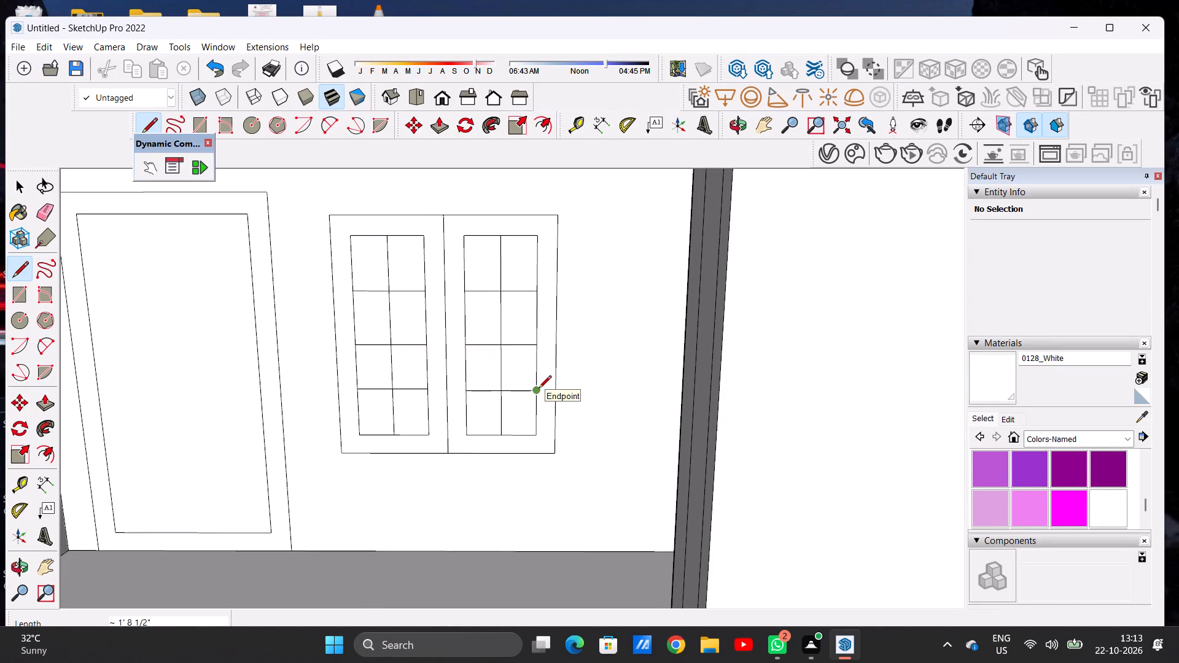
pyautogui.press('space')
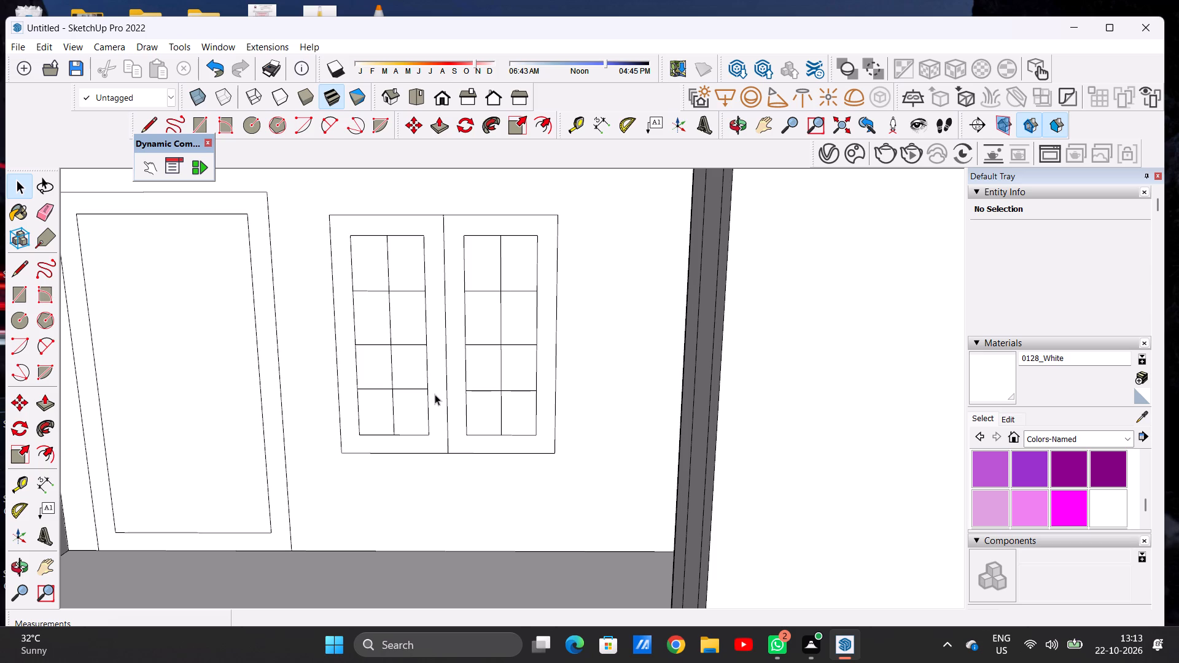
# Review the whole villa from the front and side, checking the door and window layout on both floors.
pyautogui.scroll(-2, 435, 371)
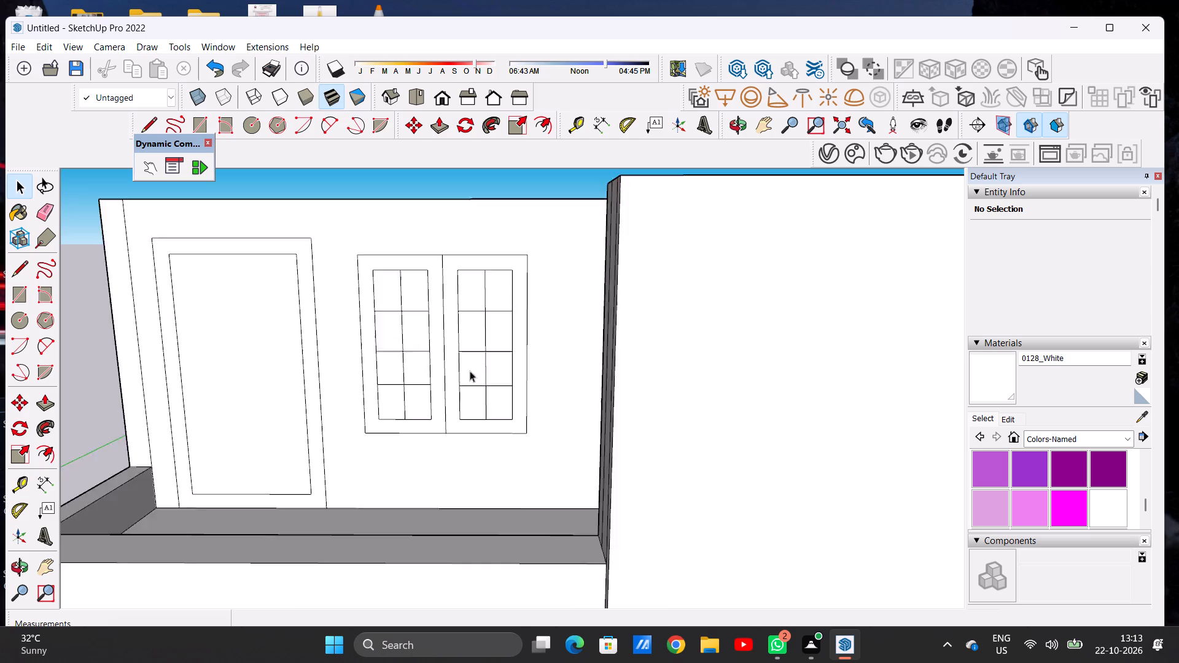
pyautogui.scroll(-10, 470, 371)
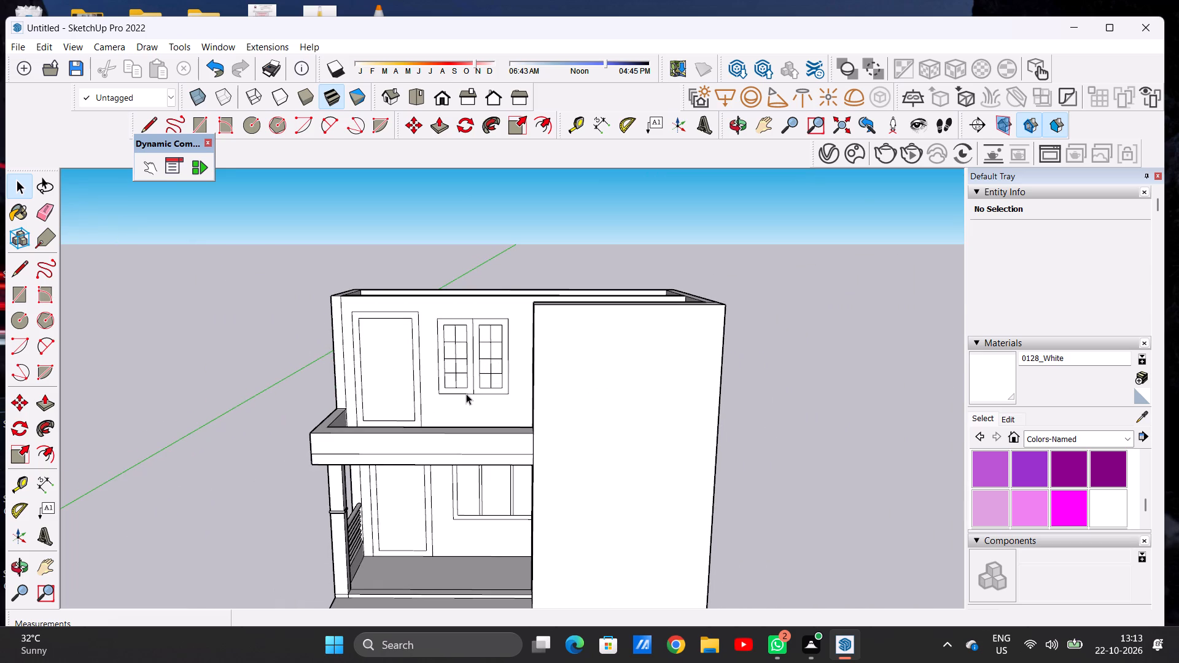
pyautogui.scroll(-12, 461, 380)
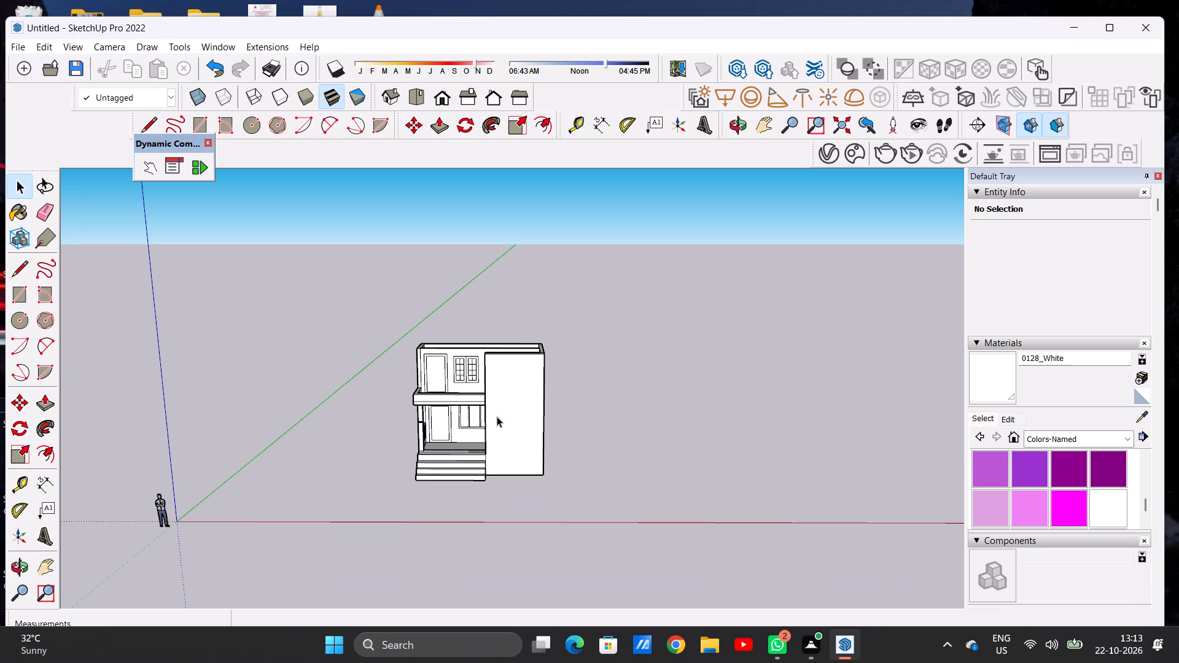
pyautogui.scroll(7, 461, 435)
pyautogui.middleClick(591, 378)
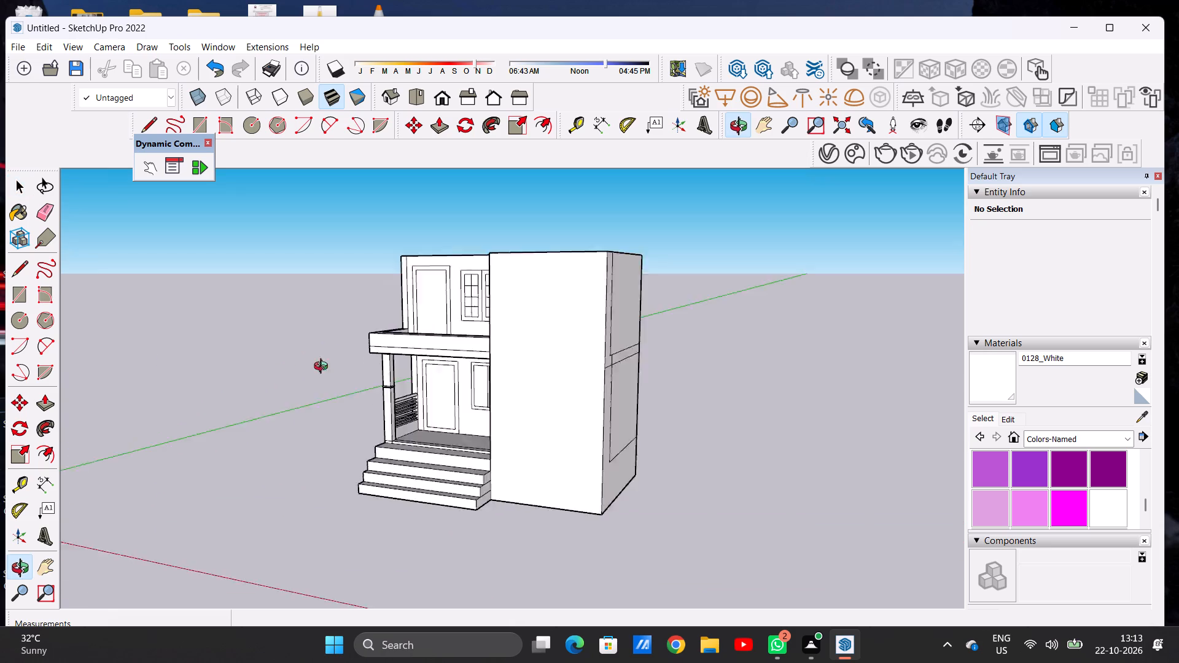
pyautogui.scroll(1, 593, 375)
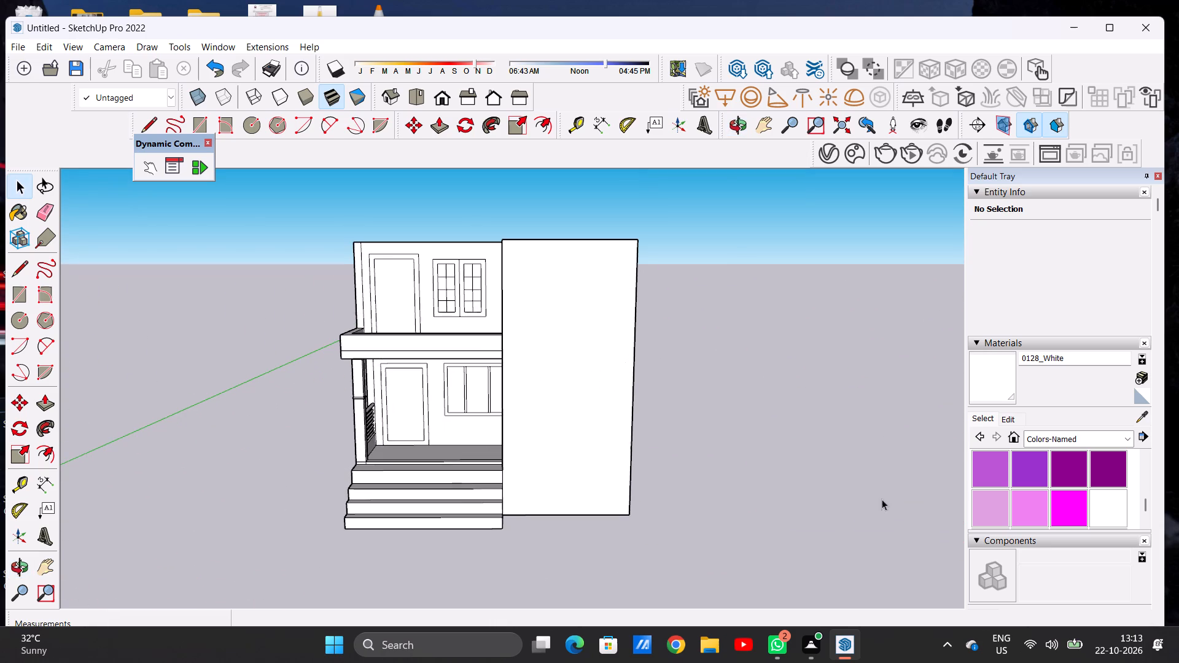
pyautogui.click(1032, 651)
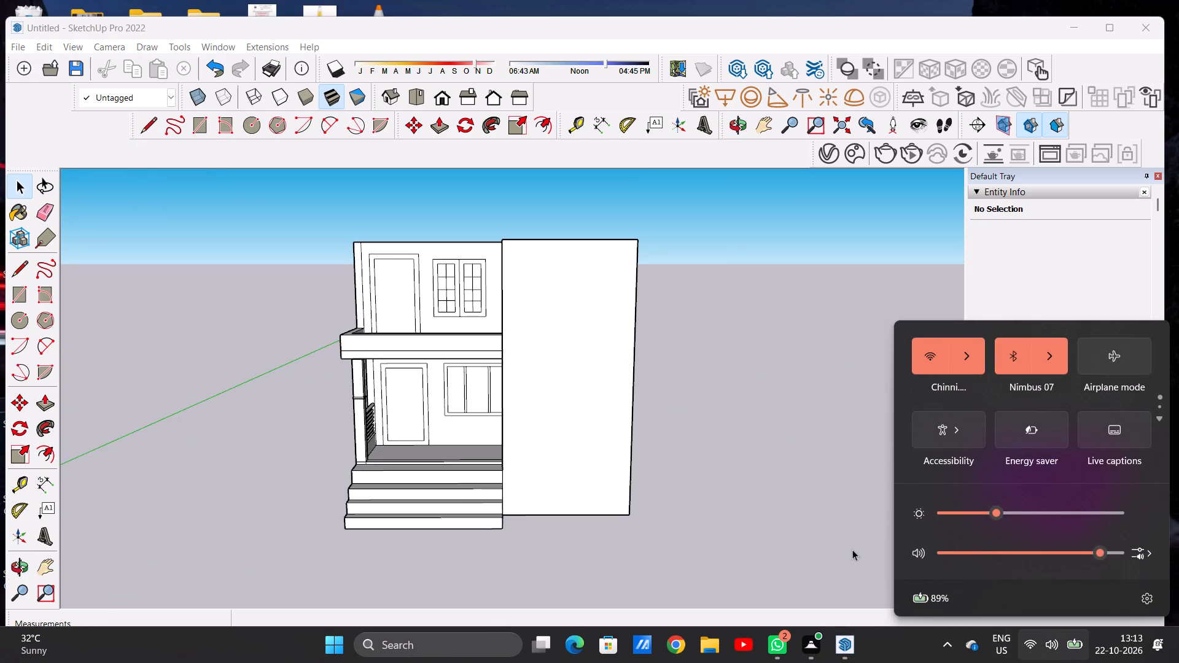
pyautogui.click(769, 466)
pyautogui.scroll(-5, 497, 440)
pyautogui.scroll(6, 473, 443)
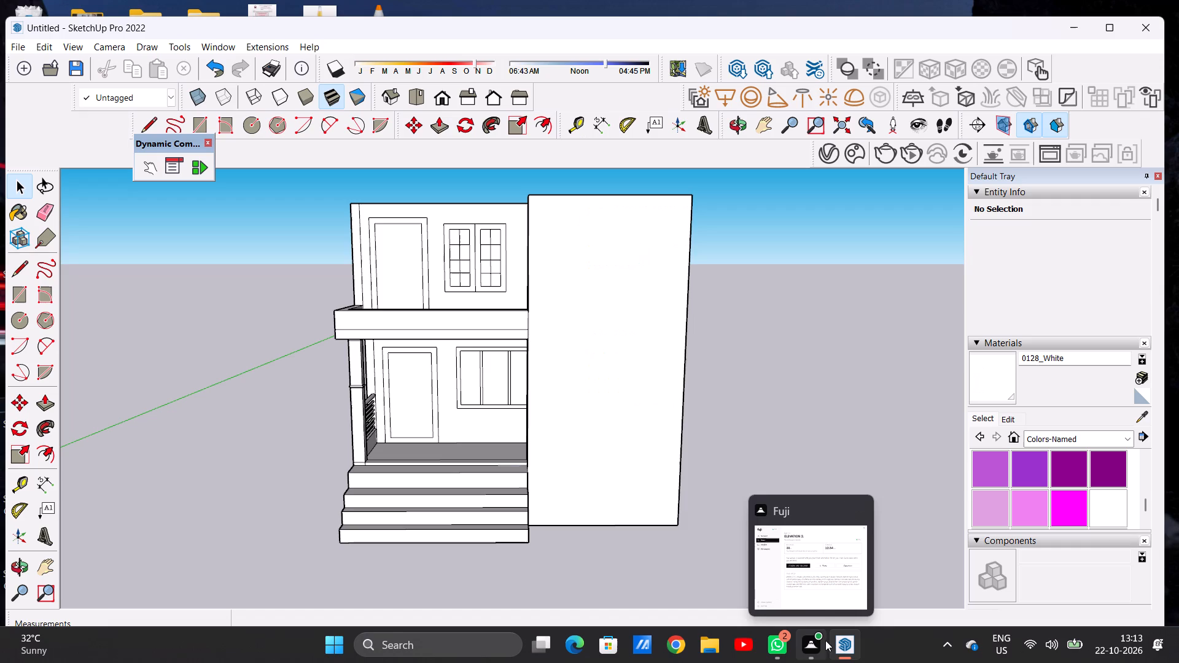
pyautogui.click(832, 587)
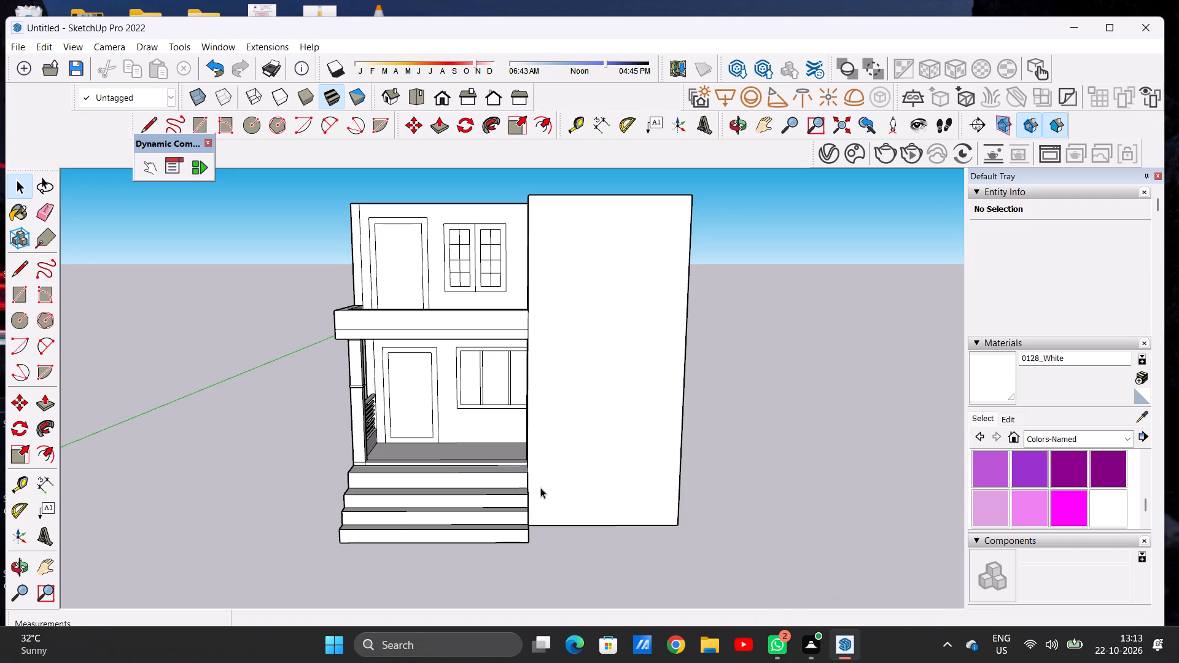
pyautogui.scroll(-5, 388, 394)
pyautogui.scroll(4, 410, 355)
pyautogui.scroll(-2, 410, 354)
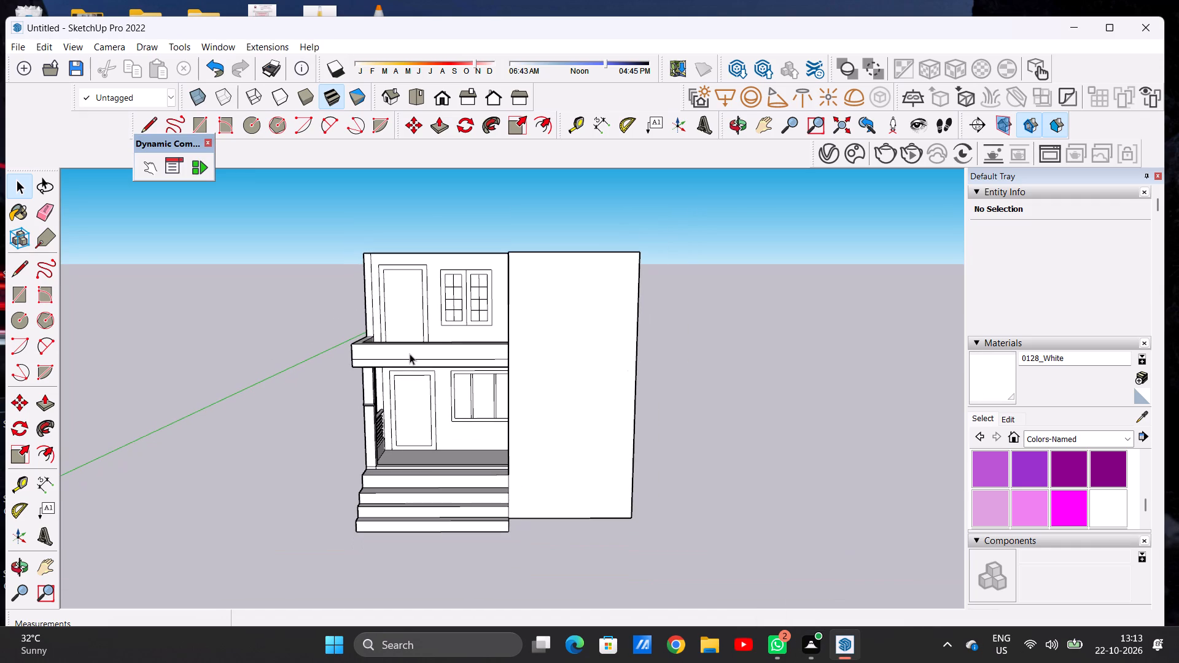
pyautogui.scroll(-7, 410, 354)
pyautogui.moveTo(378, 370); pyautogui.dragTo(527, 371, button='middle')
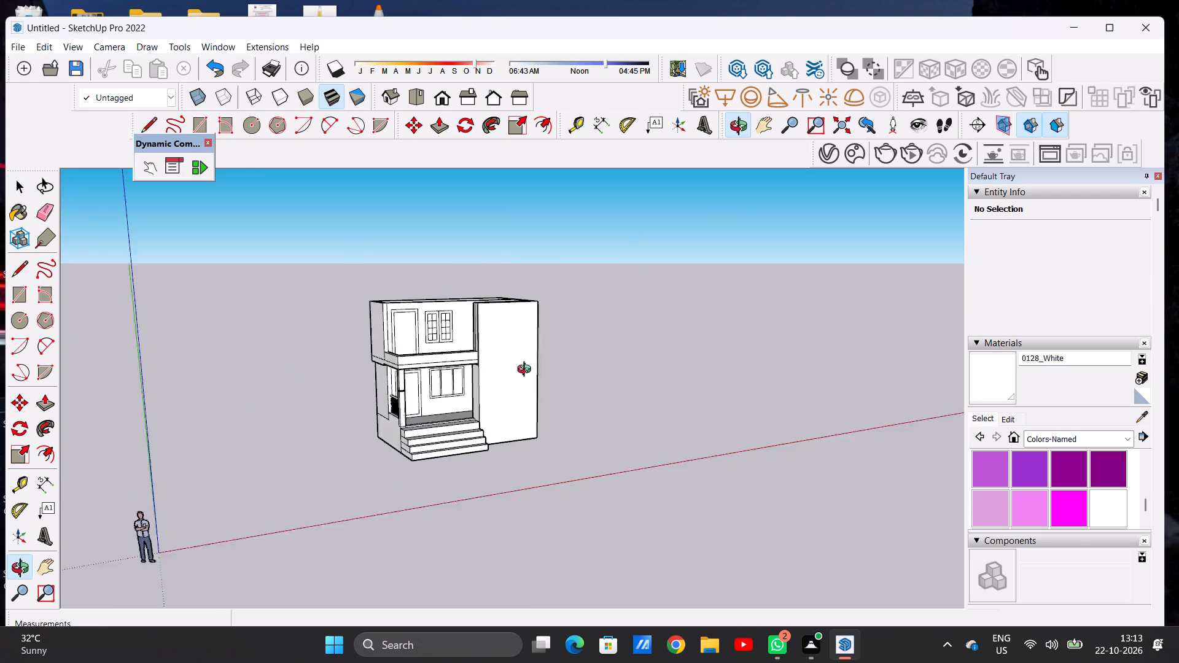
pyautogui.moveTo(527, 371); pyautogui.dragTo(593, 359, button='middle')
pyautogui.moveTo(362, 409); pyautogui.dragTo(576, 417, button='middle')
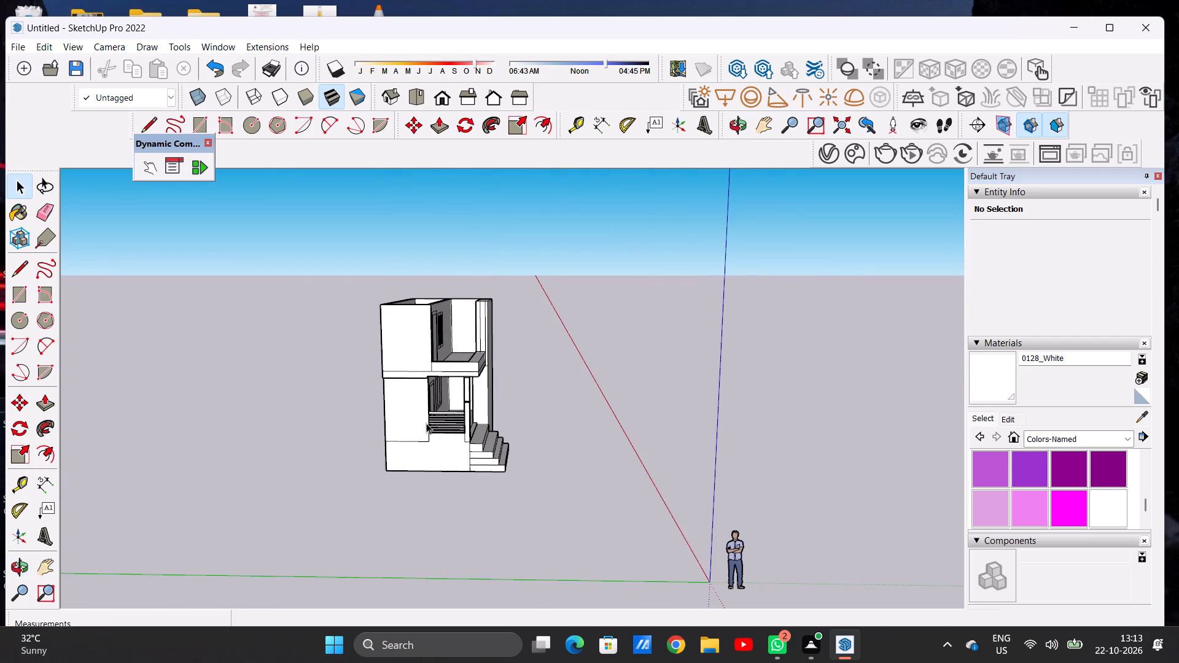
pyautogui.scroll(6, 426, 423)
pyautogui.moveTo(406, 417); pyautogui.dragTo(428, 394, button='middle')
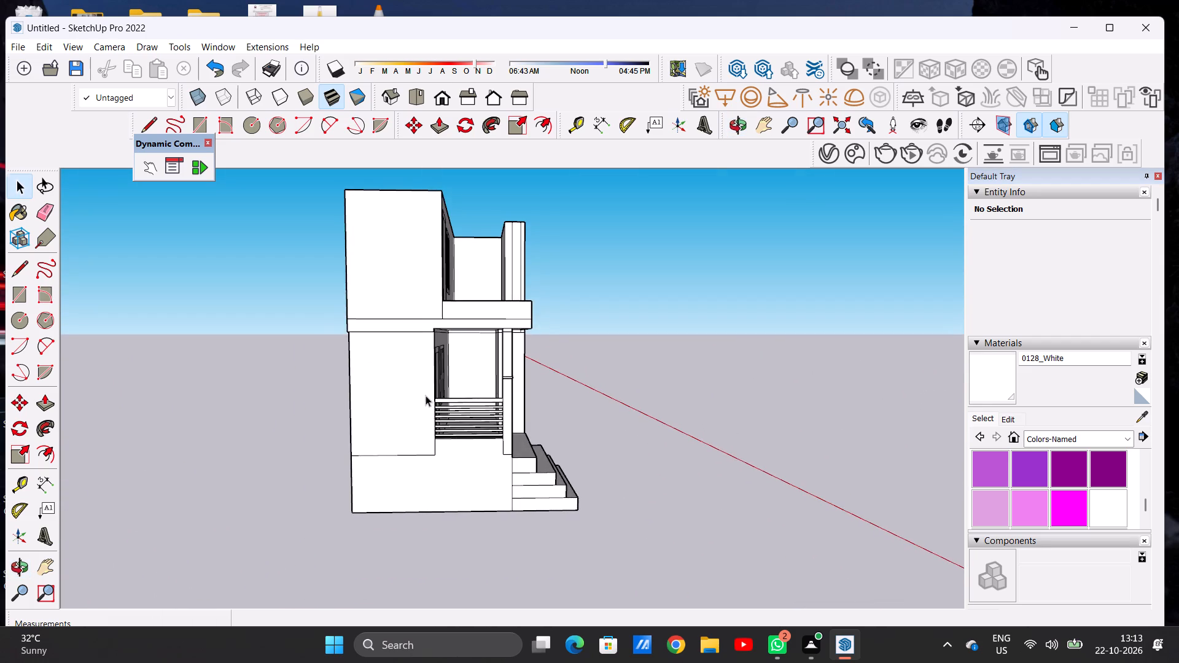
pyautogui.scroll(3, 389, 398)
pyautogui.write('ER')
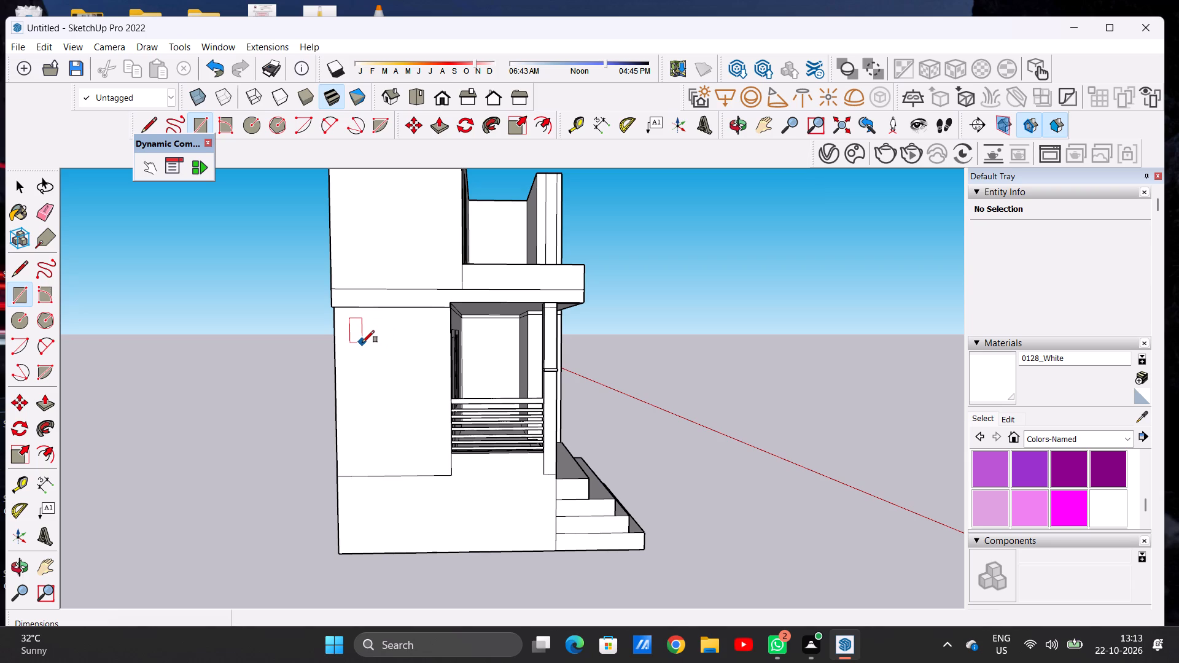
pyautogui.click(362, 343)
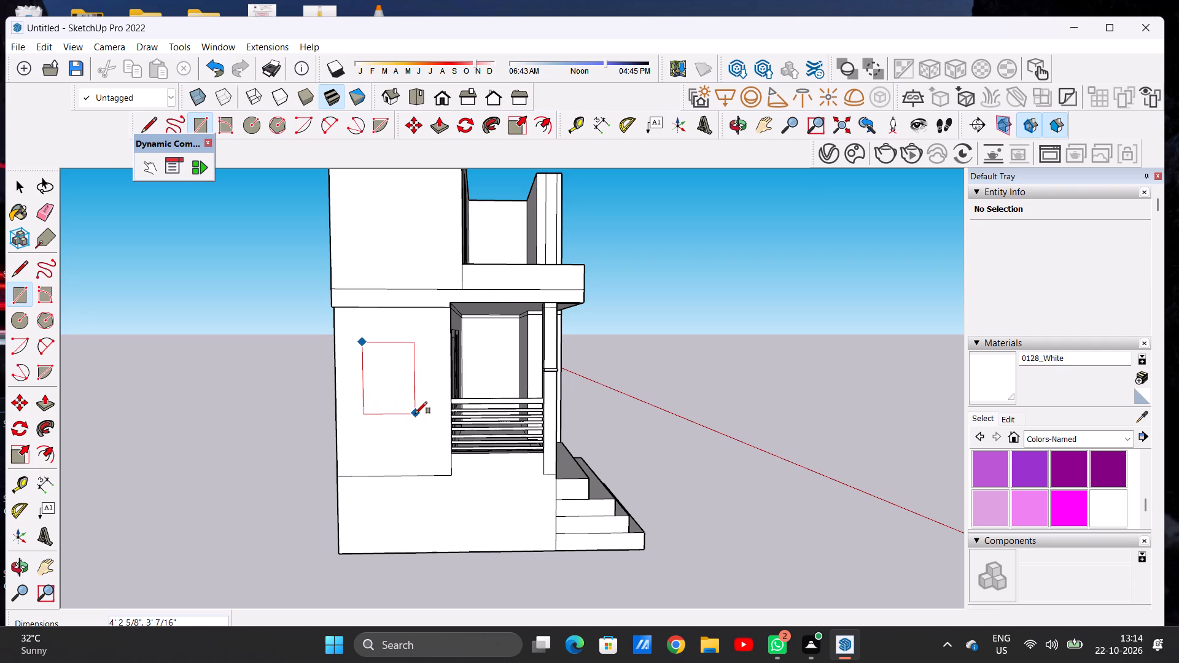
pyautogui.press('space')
# Push both underside faces of the slab overhang along the ground-floor side wall up 3 3/8", level with the porch ceiling.
pyautogui.scroll(-5, 403, 379)
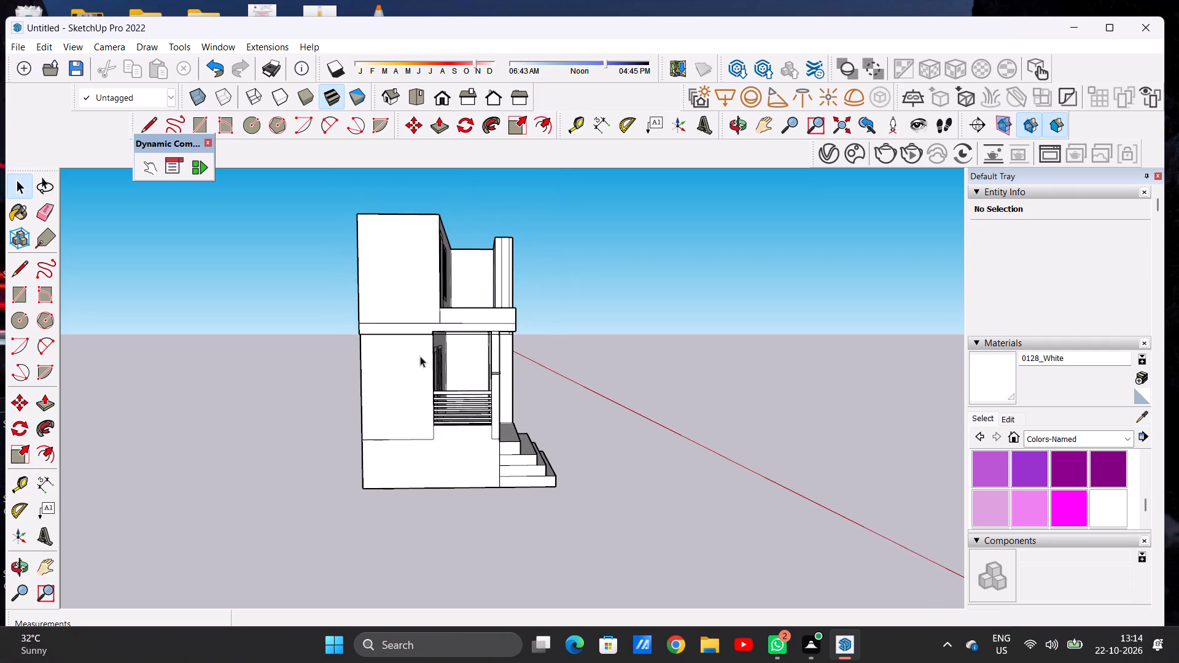
pyautogui.moveTo(419, 356); pyautogui.dragTo(201, 366, button='middle')
pyautogui.scroll(16, 412, 333)
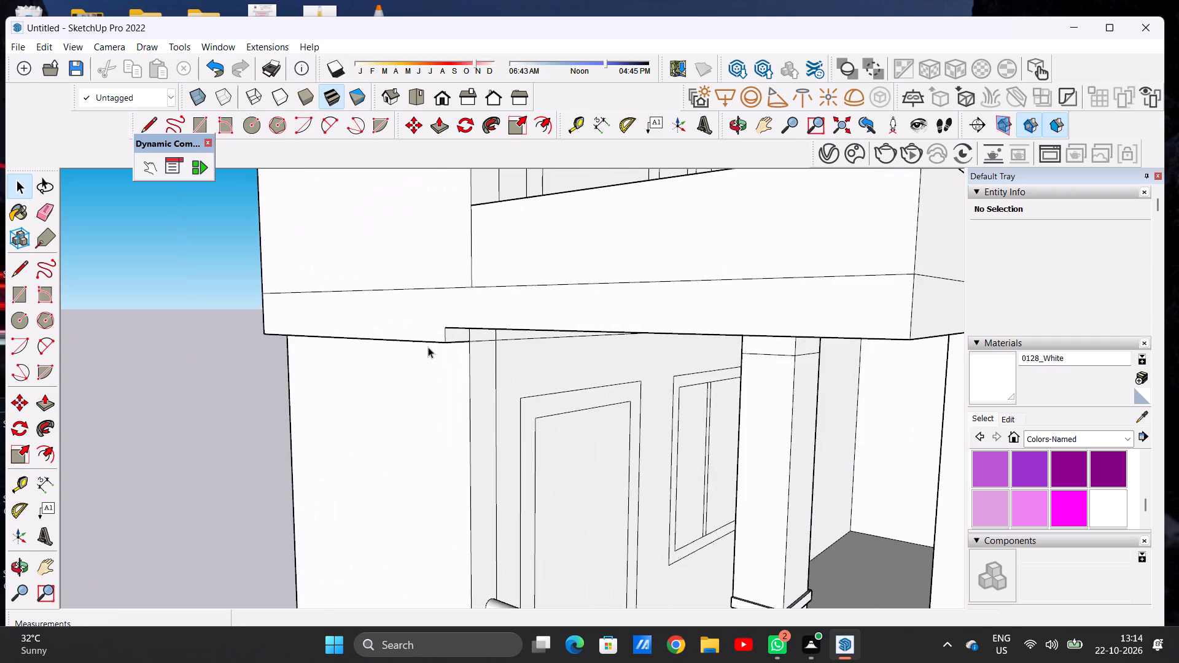
pyautogui.moveTo(428, 347); pyautogui.dragTo(426, 239, button='middle')
pyautogui.scroll(7, 451, 325)
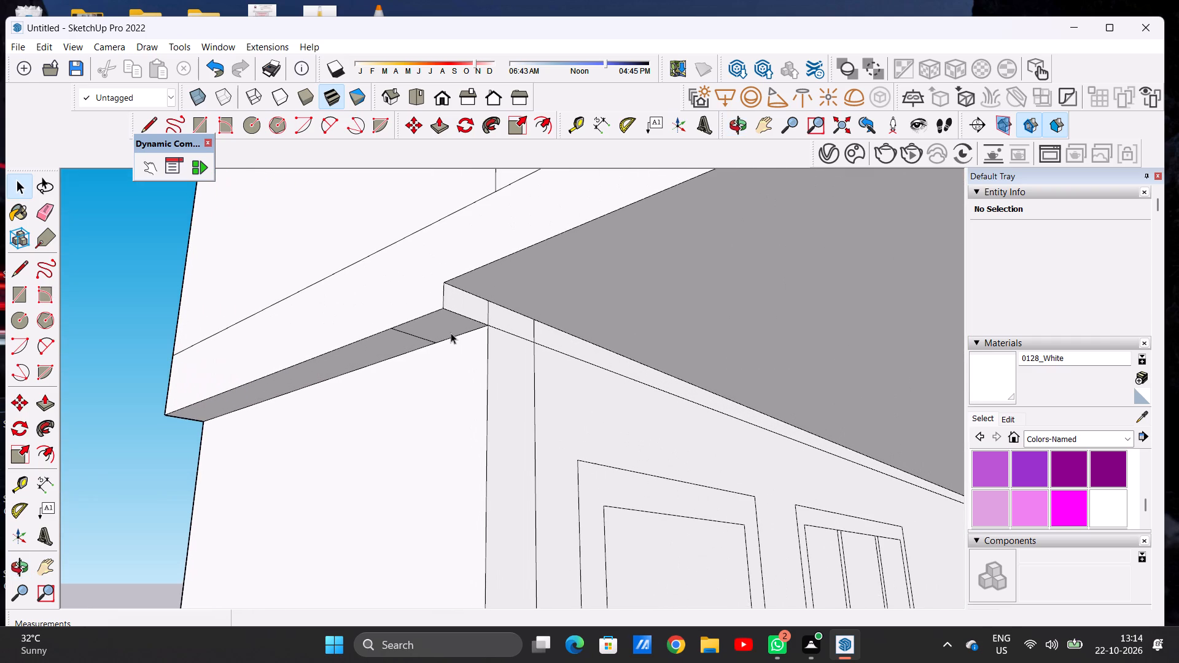
pyautogui.press('p')
pyautogui.scroll(2, 451, 332)
pyautogui.scroll(-1, 449, 332)
pyautogui.scroll(2, 449, 332)
pyautogui.click(437, 309)
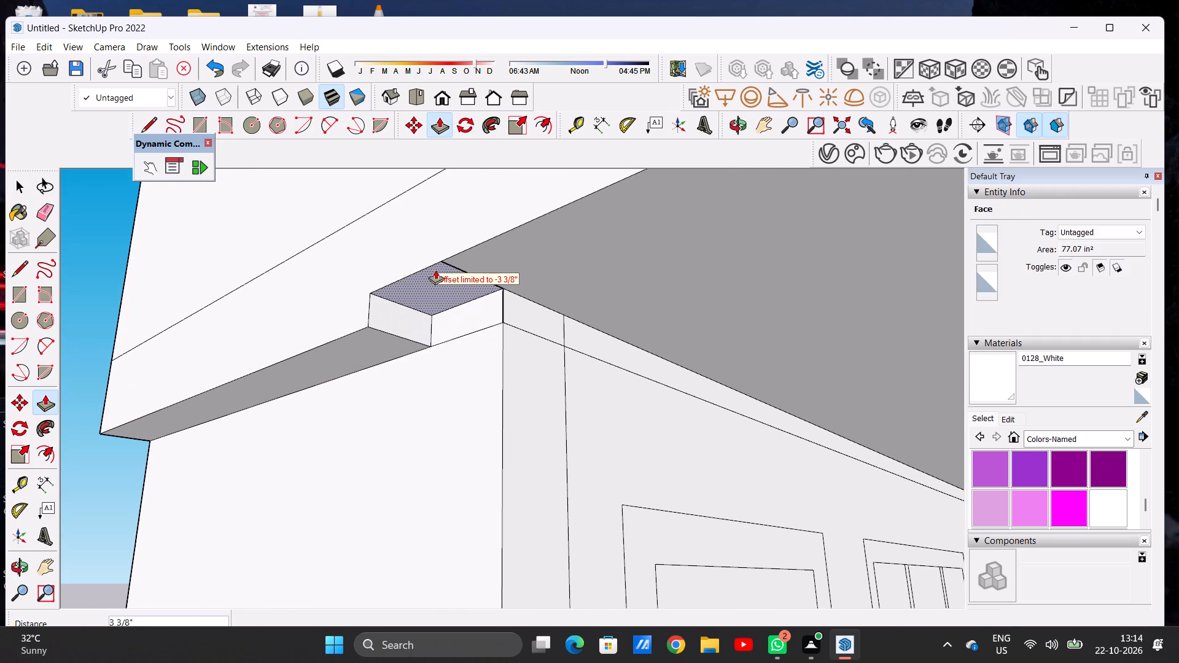
pyautogui.click(443, 257)
pyautogui.click(373, 336)
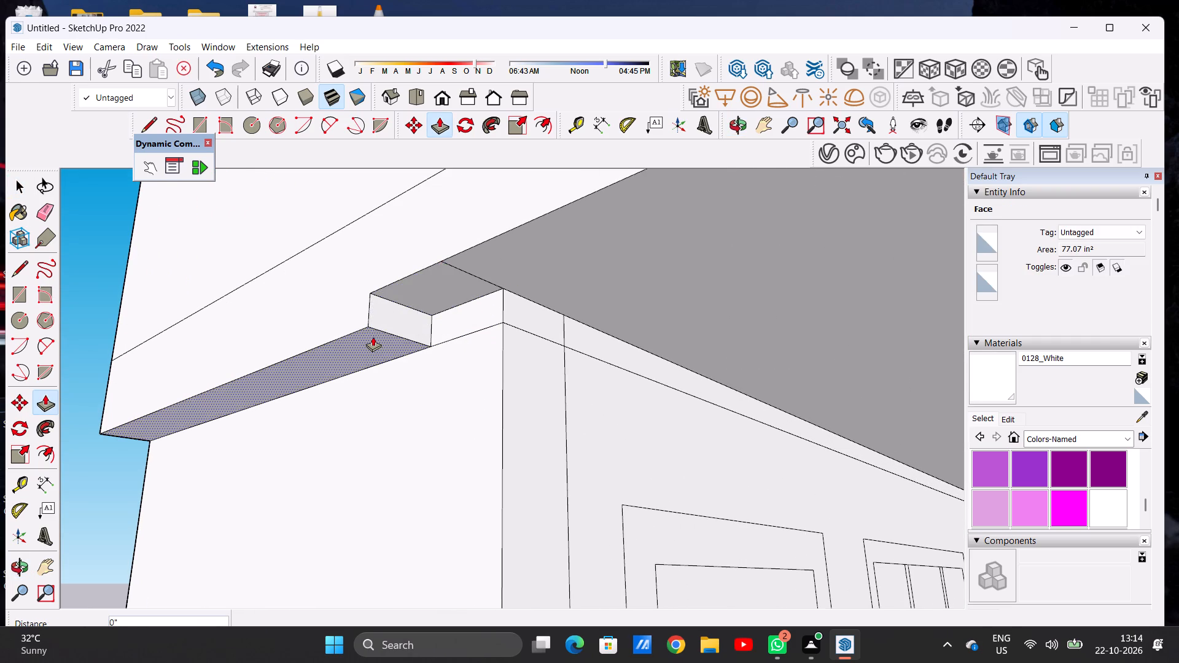
pyautogui.click(372, 289)
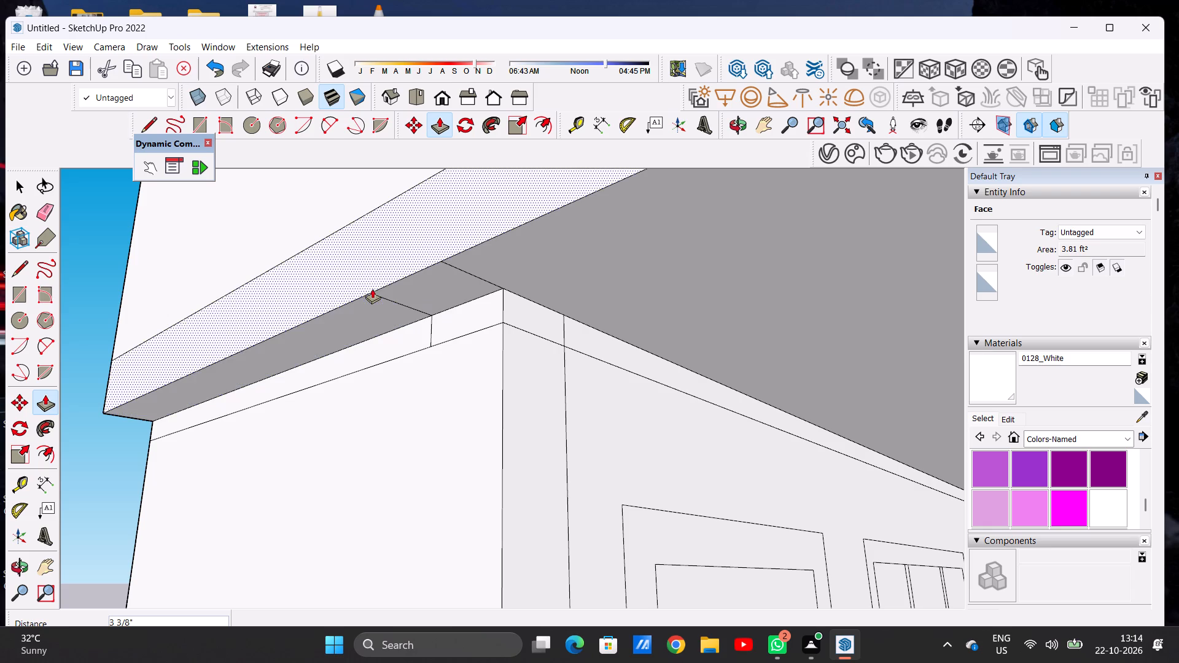
# Erase the leftover horizontal and short vertical lines at the top of the ground-floor side wall, just below the slab.
pyautogui.press('space')
pyautogui.scroll(-11, 383, 366)
pyautogui.moveTo(283, 394); pyautogui.dragTo(496, 484, button='middle')
pyautogui.scroll(7, 465, 435)
pyautogui.press('e')
pyautogui.click(467, 388)
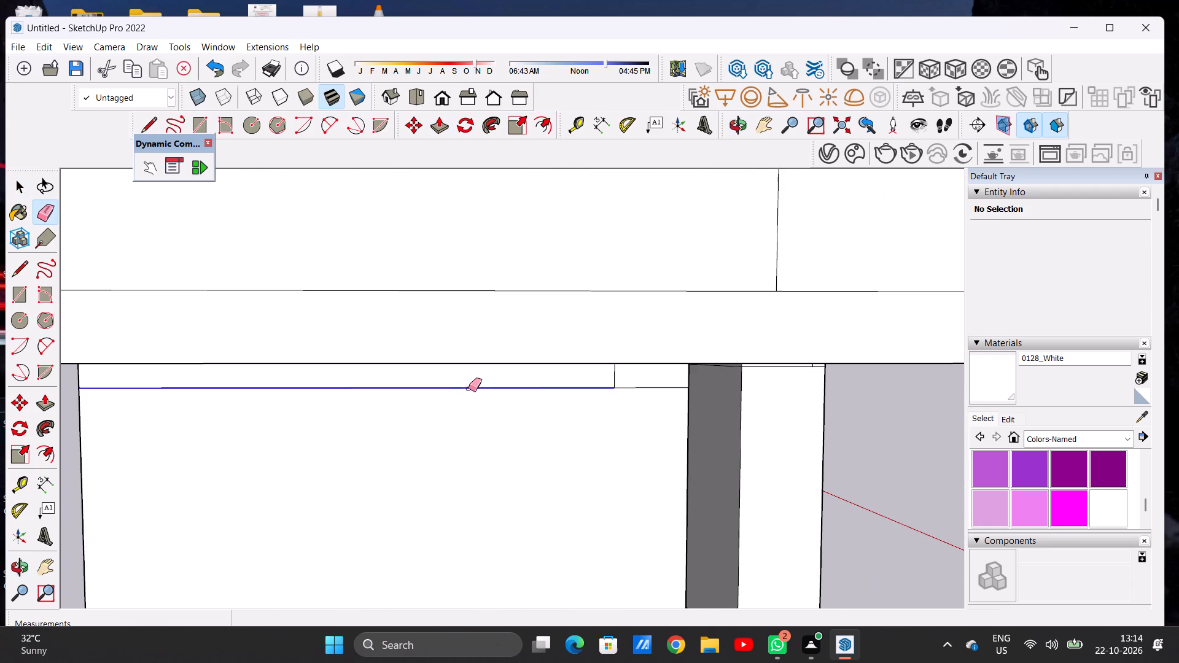
pyautogui.click(651, 386)
pyautogui.moveTo(650, 388); pyautogui.dragTo(645, 405)
pyautogui.moveTo(626, 383); pyautogui.dragTo(625, 383)
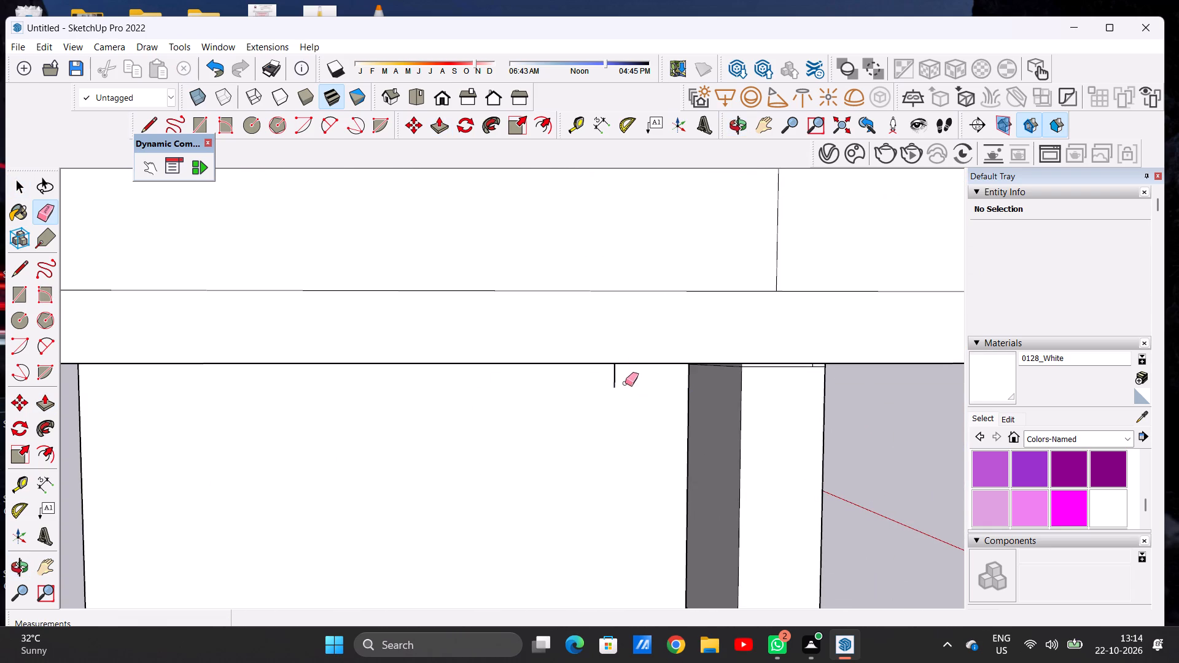
pyautogui.moveTo(625, 383); pyautogui.dragTo(601, 384)
pyautogui.press('space')
# Draw a window rectangle about 4' 1 5/8" by 3' 4 11/16" on the upper part of the ground-floor side wall.
pyautogui.scroll(-18, 455, 421)
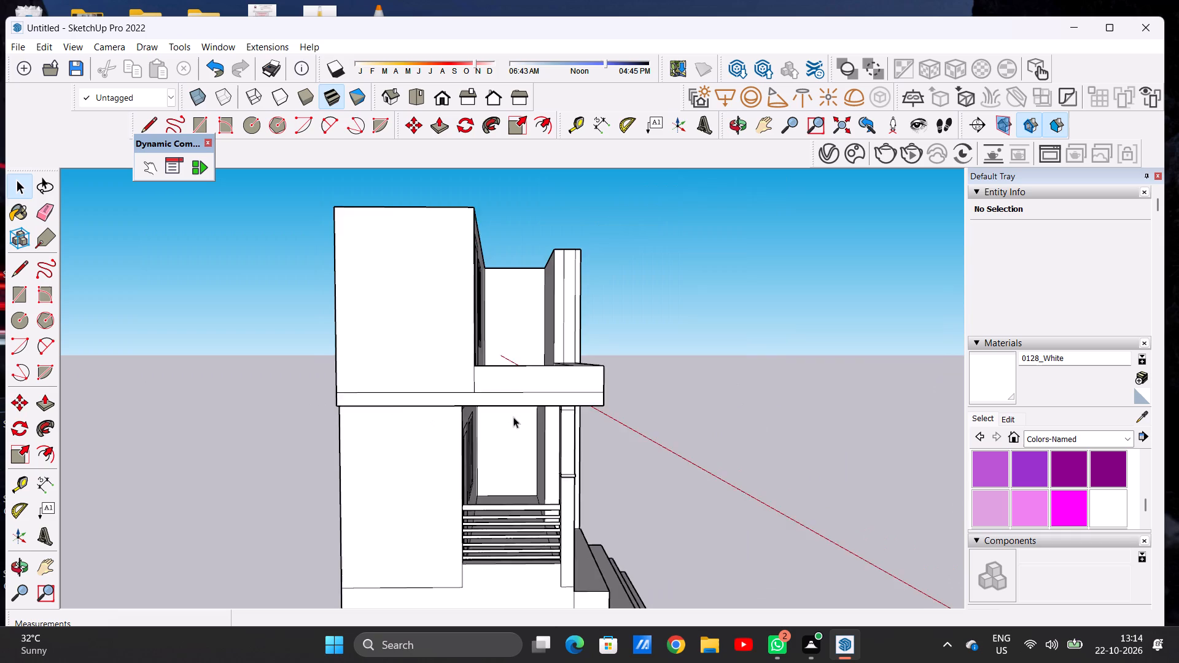
pyautogui.moveTo(513, 417); pyautogui.dragTo(543, 456, button='middle')
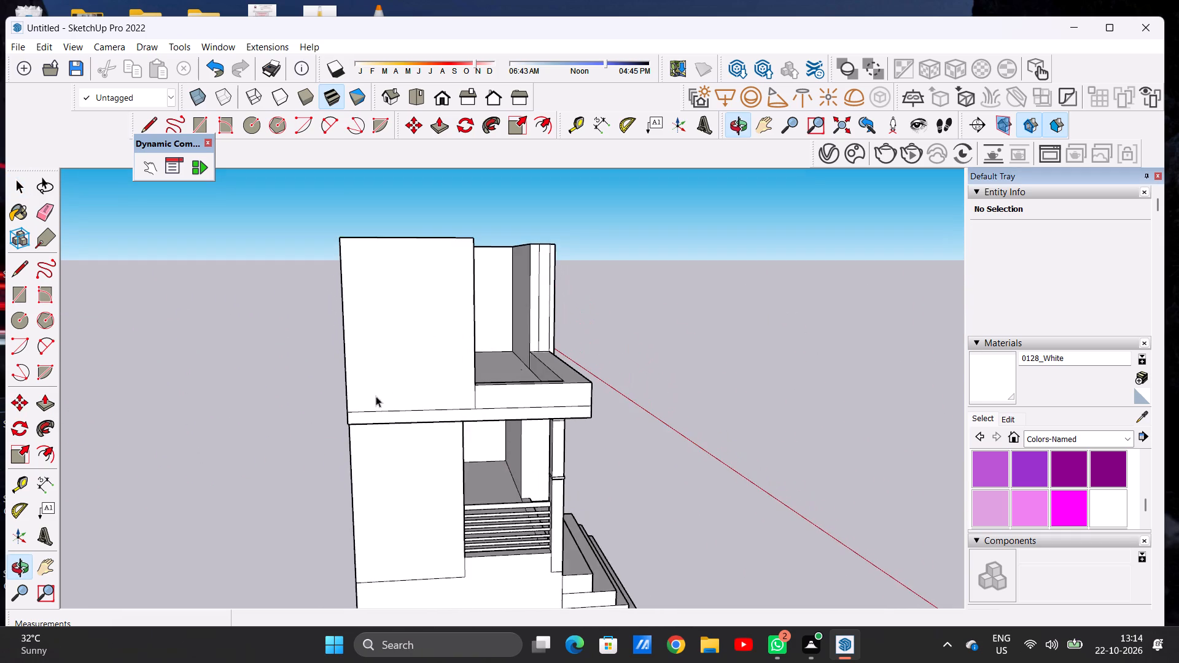
pyautogui.scroll(-6, 382, 383)
pyautogui.scroll(4, 382, 456)
pyautogui.moveTo(440, 460); pyautogui.dragTo(420, 422, button='middle')
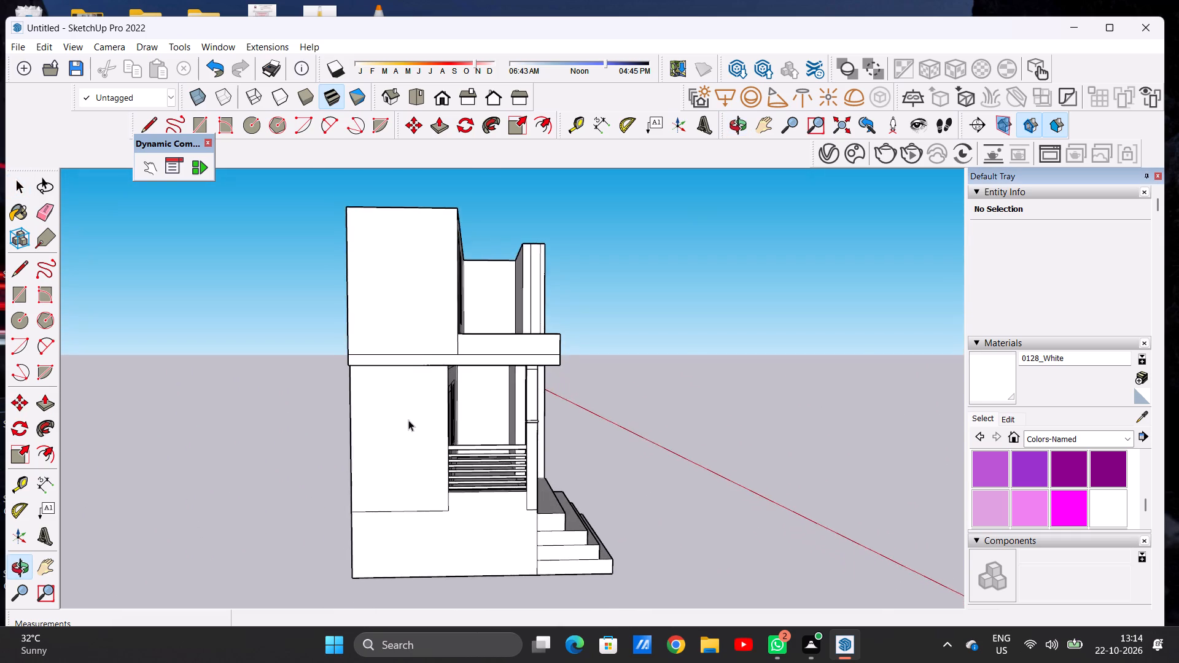
pyautogui.scroll(5, 403, 422)
pyautogui.press('r')
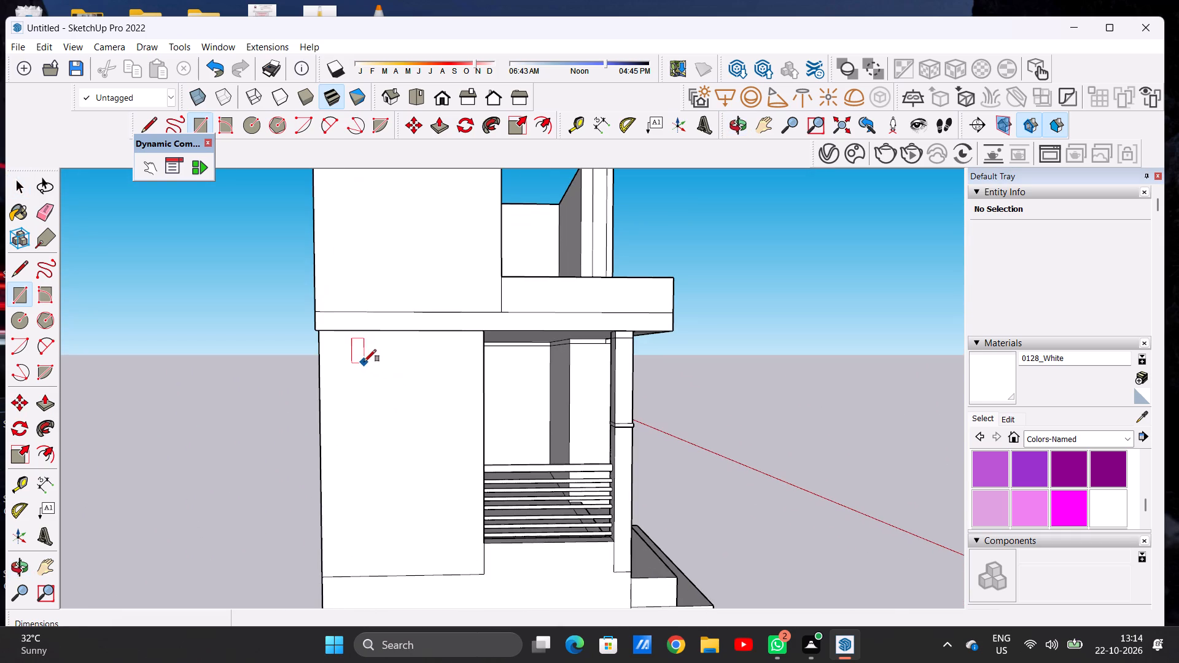
pyautogui.click(355, 358)
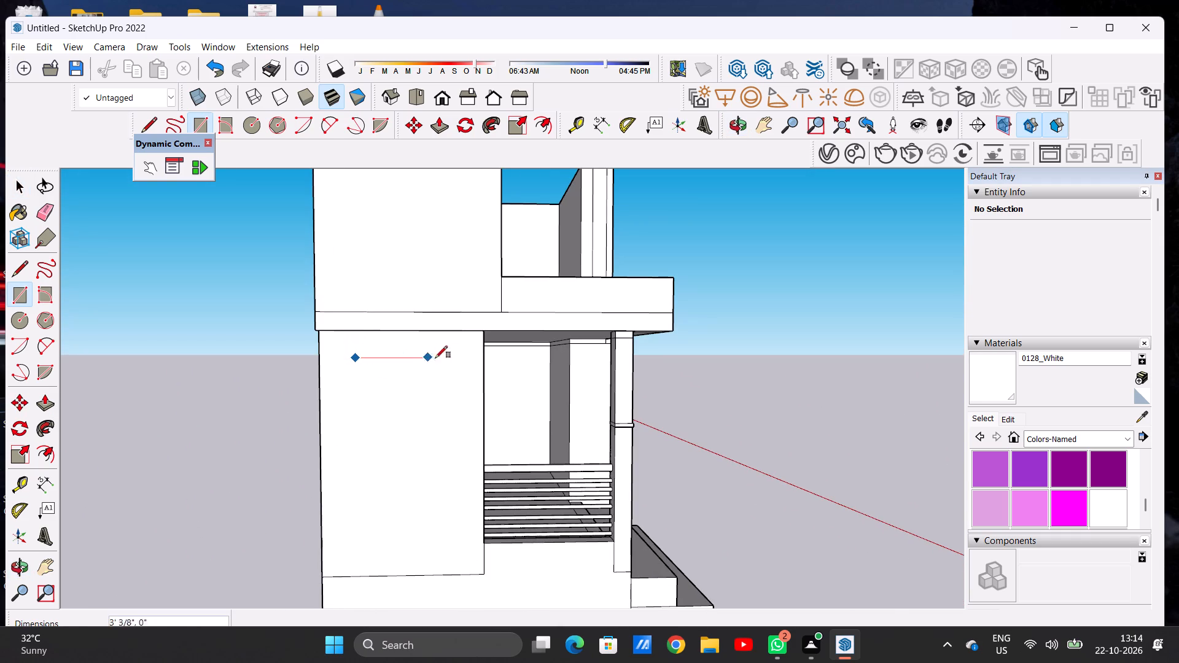
pyautogui.click(438, 457)
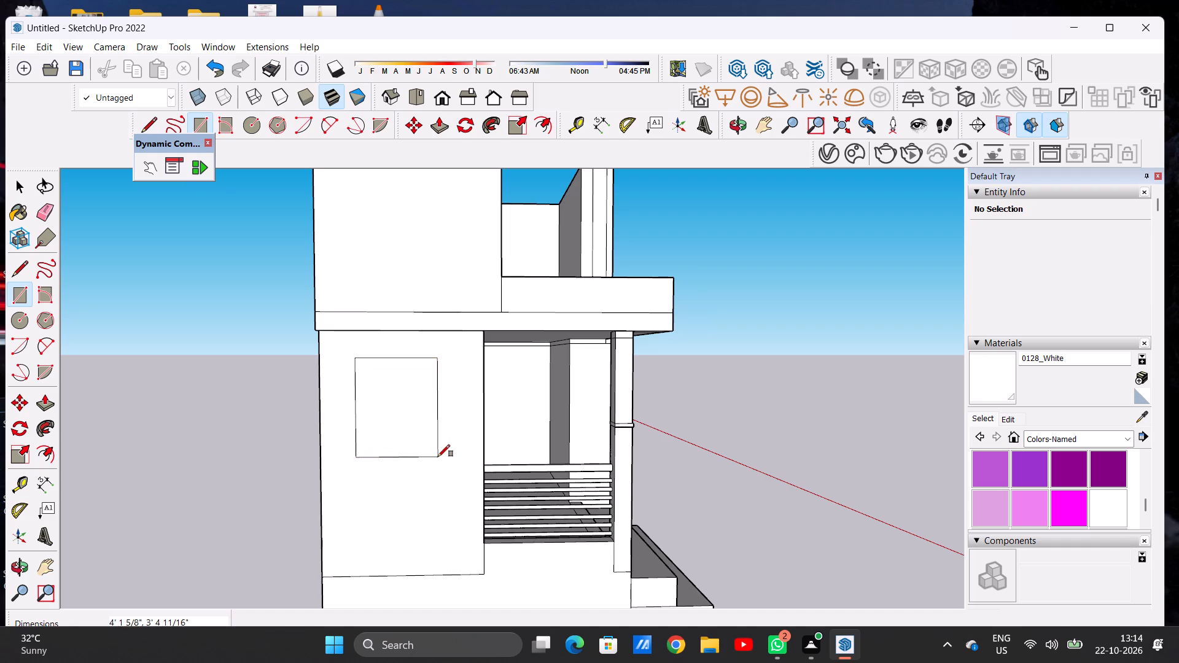
pyautogui.press('space')
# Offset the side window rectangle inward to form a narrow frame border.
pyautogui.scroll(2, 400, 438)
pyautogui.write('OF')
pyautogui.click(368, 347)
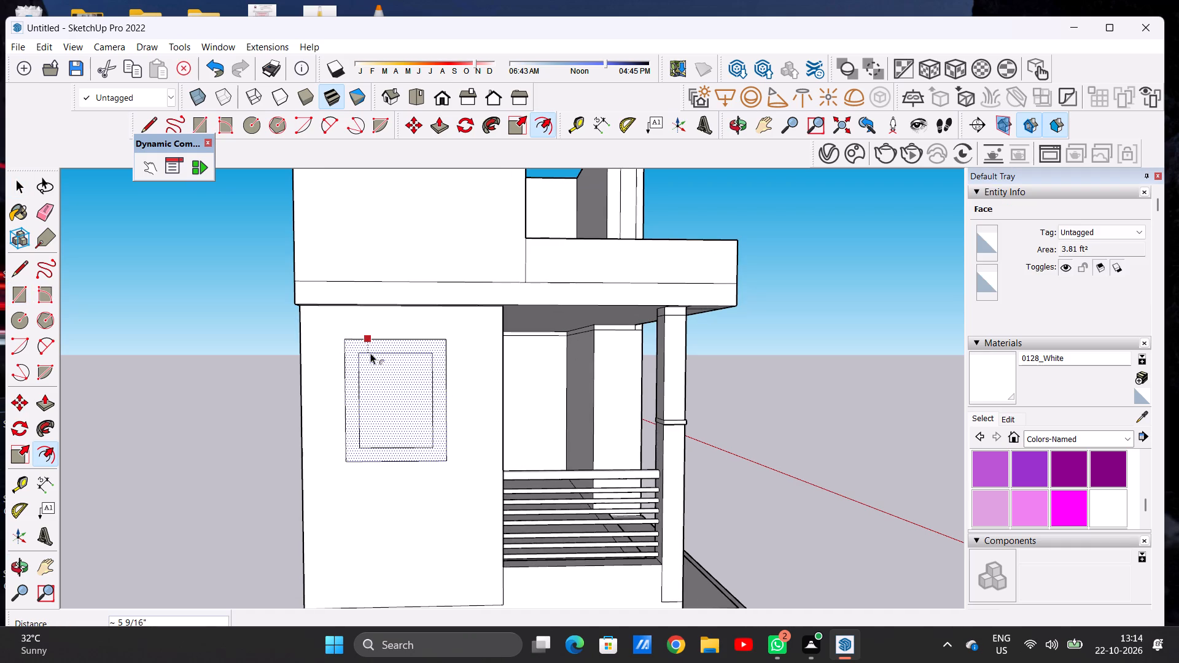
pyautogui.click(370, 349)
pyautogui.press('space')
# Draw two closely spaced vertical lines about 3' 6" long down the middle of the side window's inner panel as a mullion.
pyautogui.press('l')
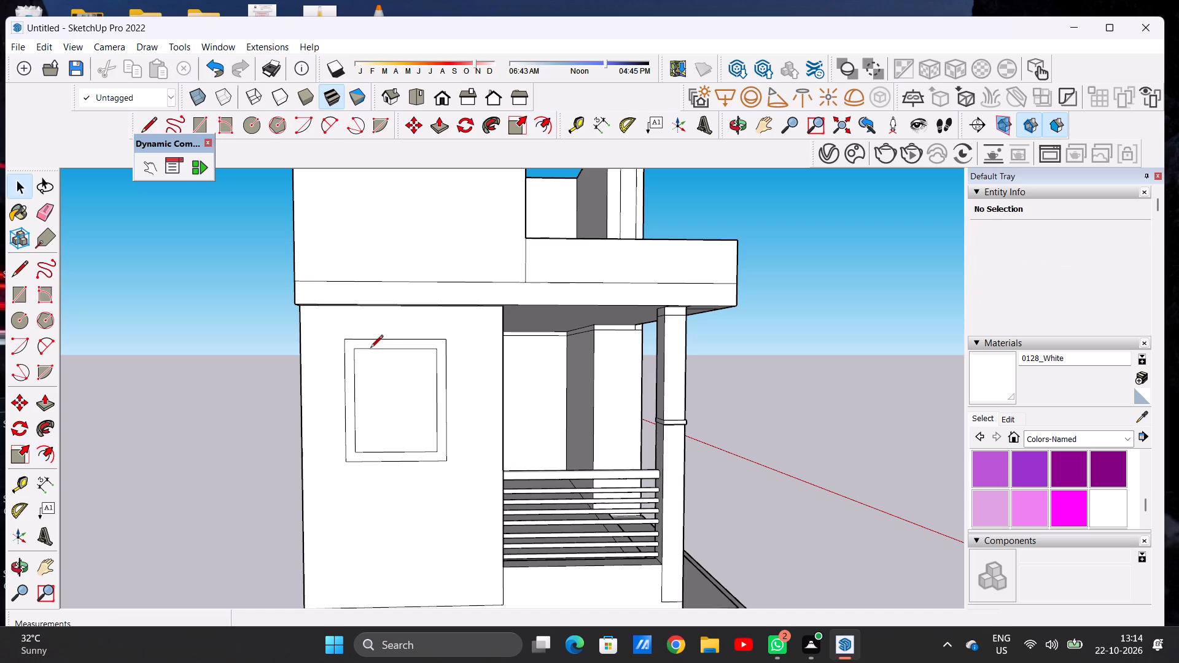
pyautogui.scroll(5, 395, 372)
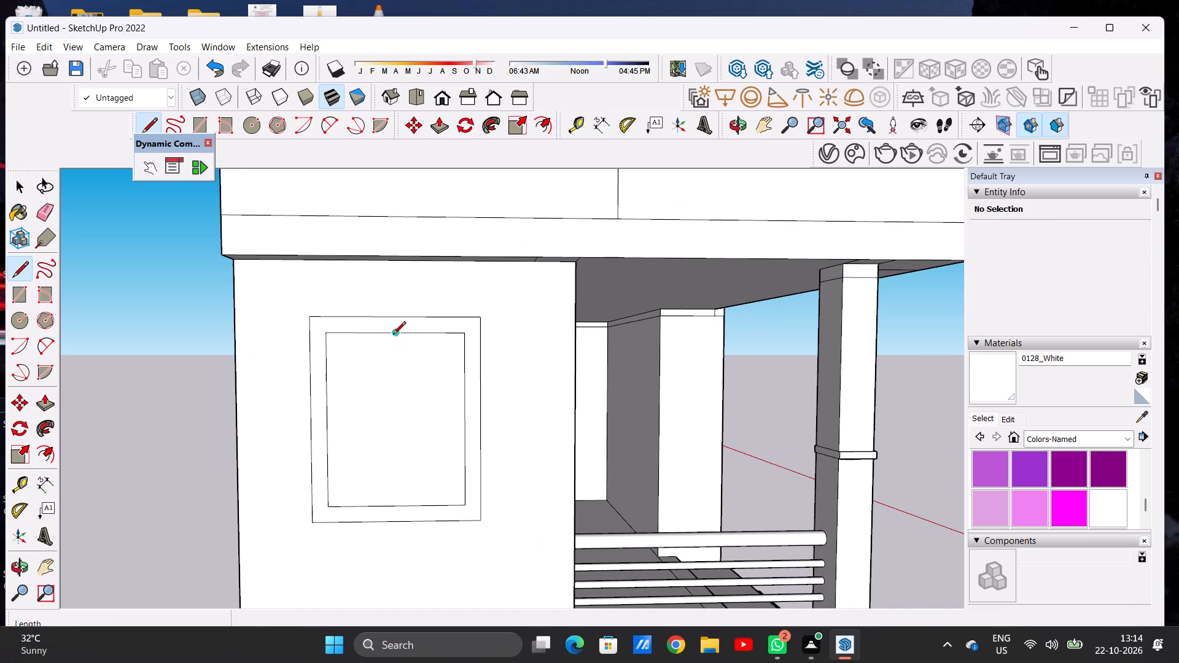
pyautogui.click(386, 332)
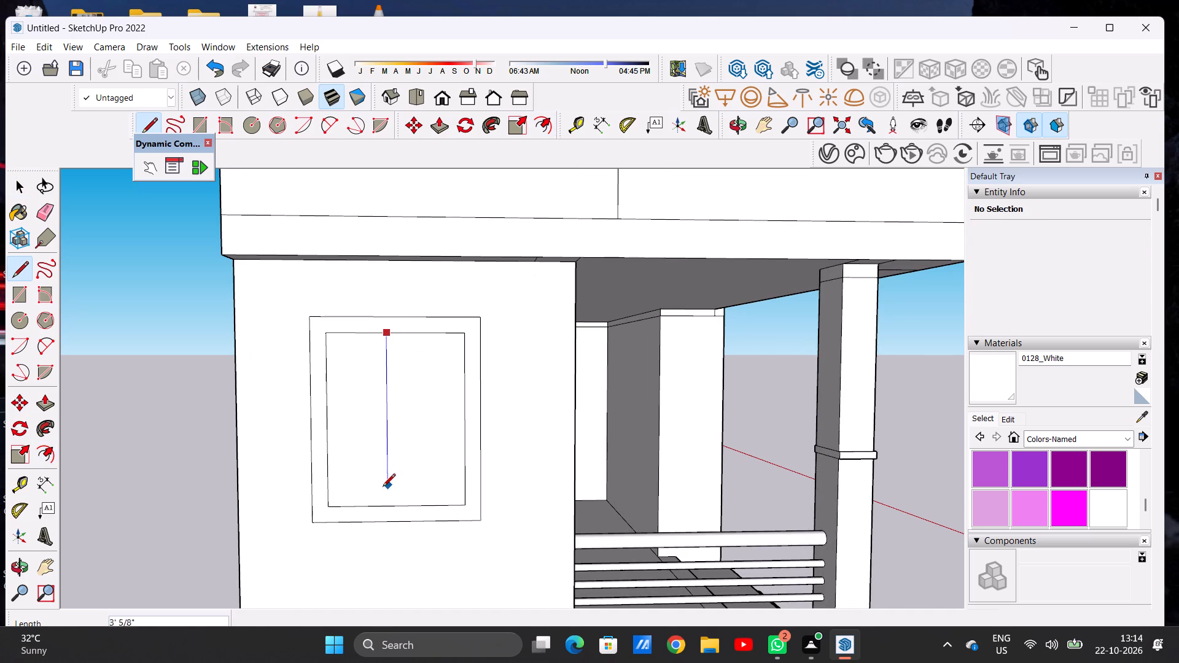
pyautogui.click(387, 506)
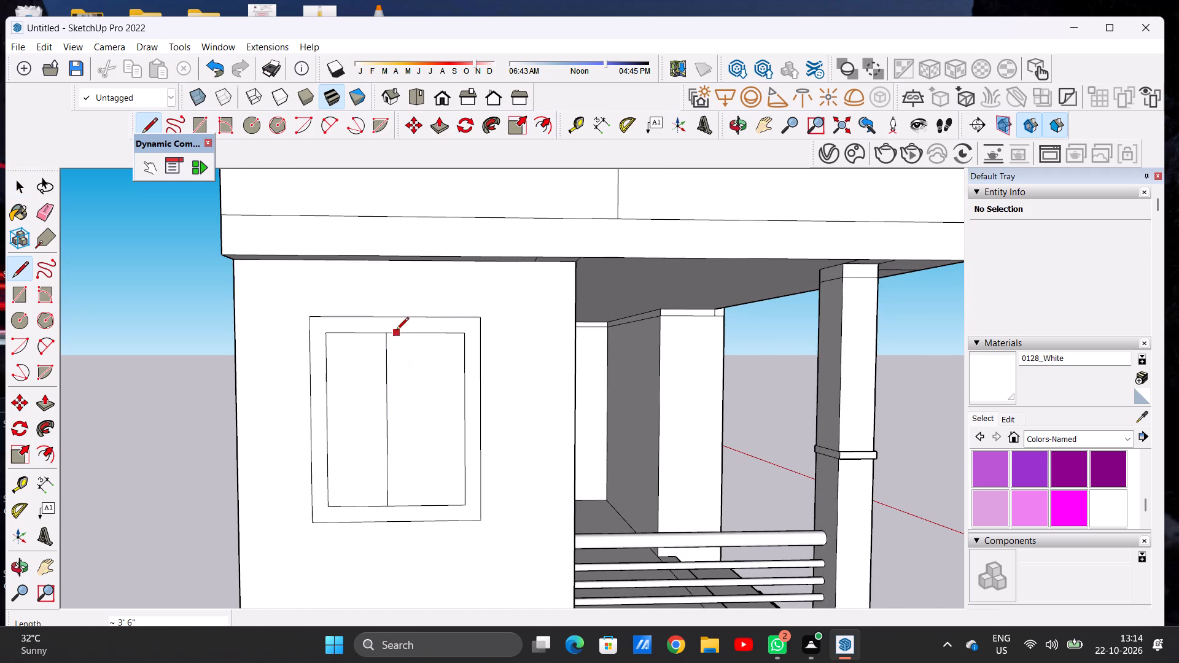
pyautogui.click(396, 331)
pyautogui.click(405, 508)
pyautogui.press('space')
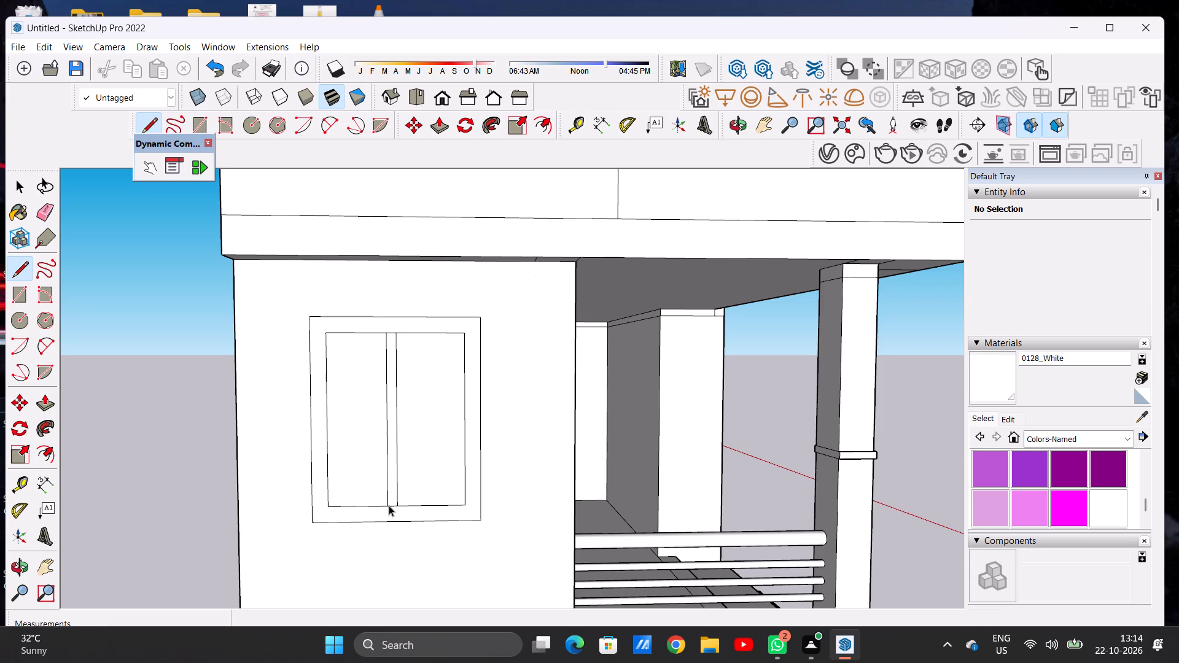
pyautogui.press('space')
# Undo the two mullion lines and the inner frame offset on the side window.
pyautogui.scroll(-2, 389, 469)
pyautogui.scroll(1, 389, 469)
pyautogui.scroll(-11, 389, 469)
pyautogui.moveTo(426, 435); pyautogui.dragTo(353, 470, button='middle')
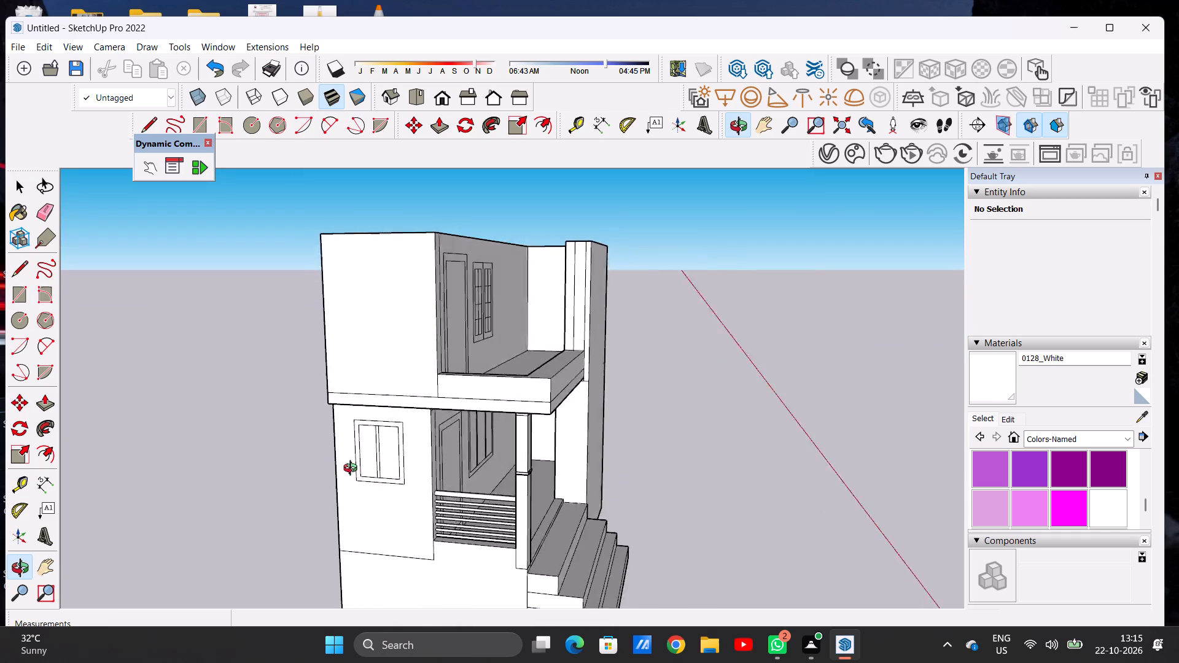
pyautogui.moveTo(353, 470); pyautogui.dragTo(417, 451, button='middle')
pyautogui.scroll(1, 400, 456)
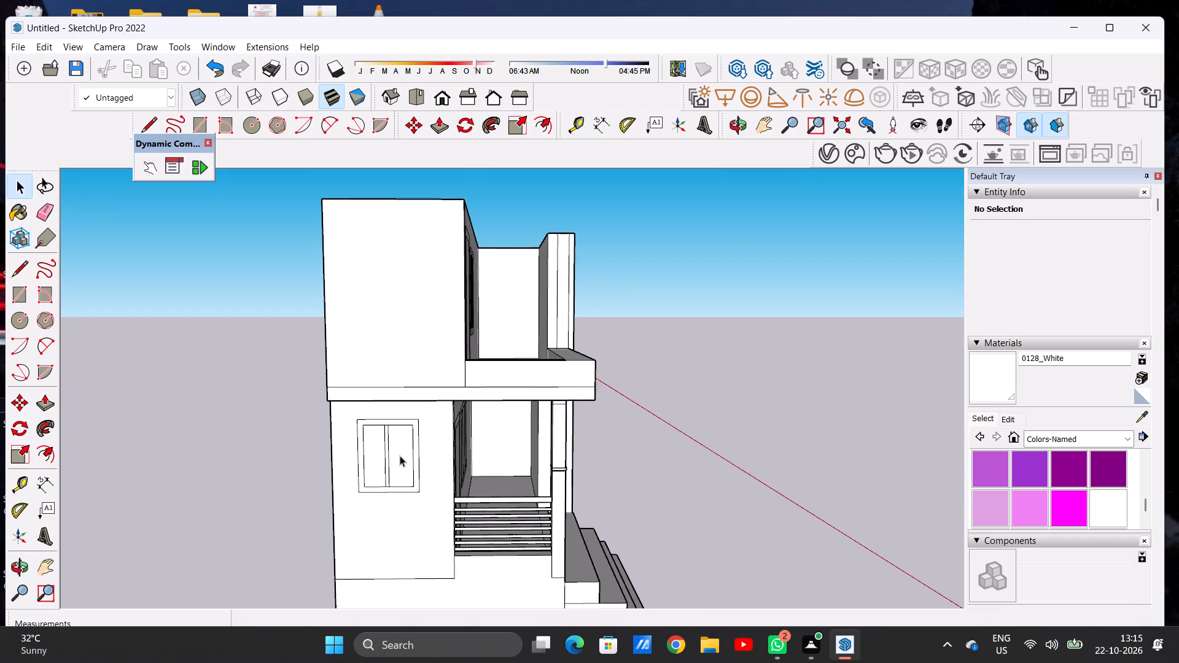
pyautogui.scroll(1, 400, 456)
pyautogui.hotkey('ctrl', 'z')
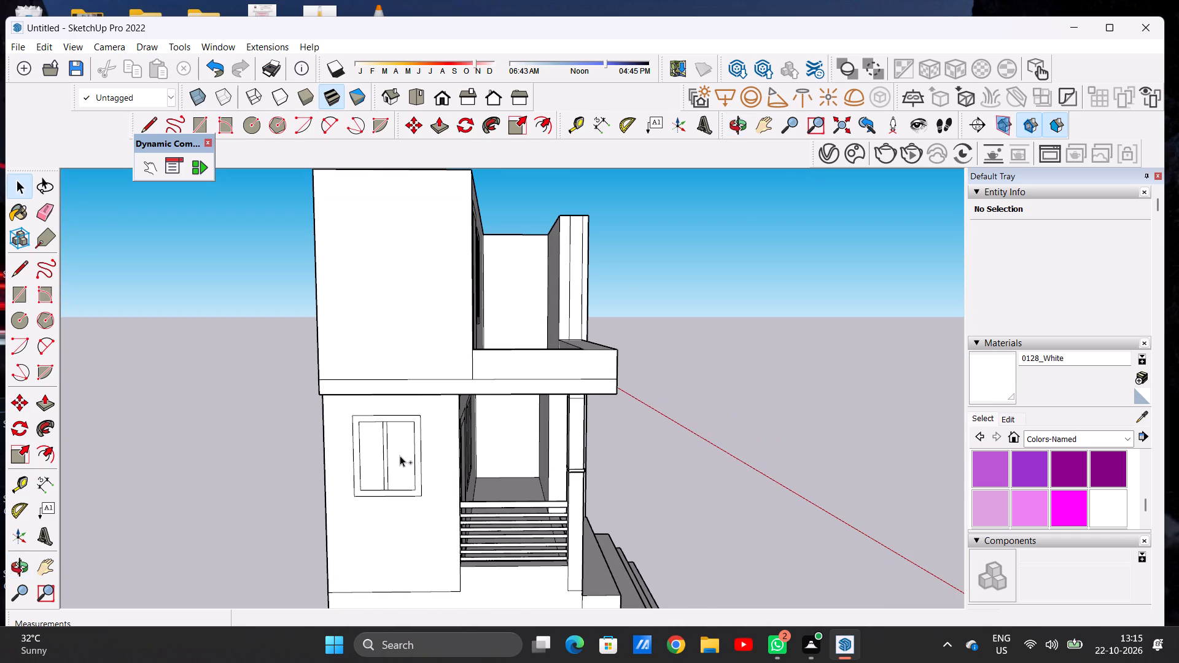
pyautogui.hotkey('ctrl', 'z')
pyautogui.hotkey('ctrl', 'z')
# Push the side window rectangle about 6 13/16" into the ground-floor wall to form a recess.
pyautogui.scroll(1, 400, 456)
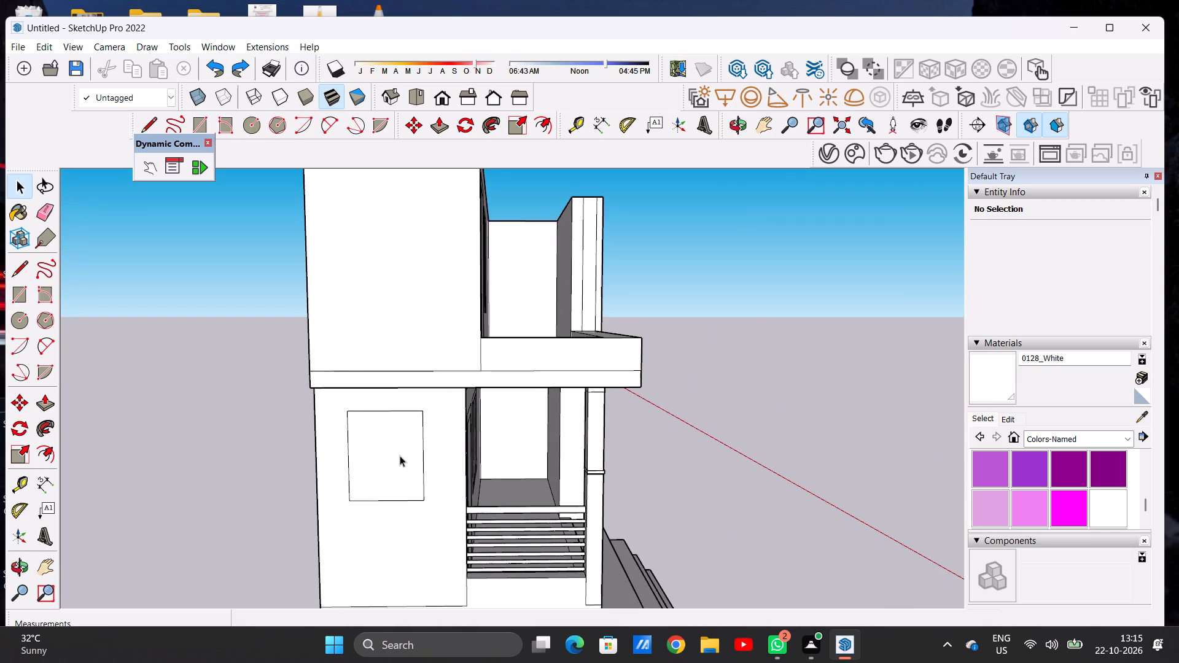
pyautogui.press('p')
pyautogui.scroll(5, 400, 456)
pyautogui.click(372, 465)
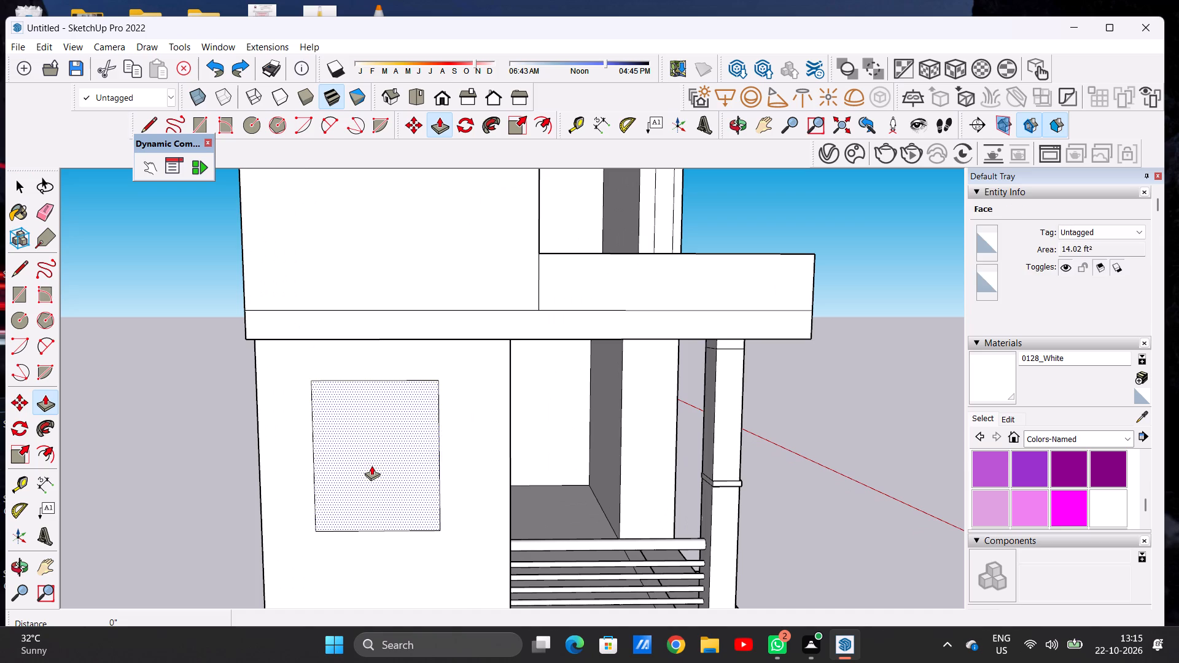
pyautogui.click(375, 461)
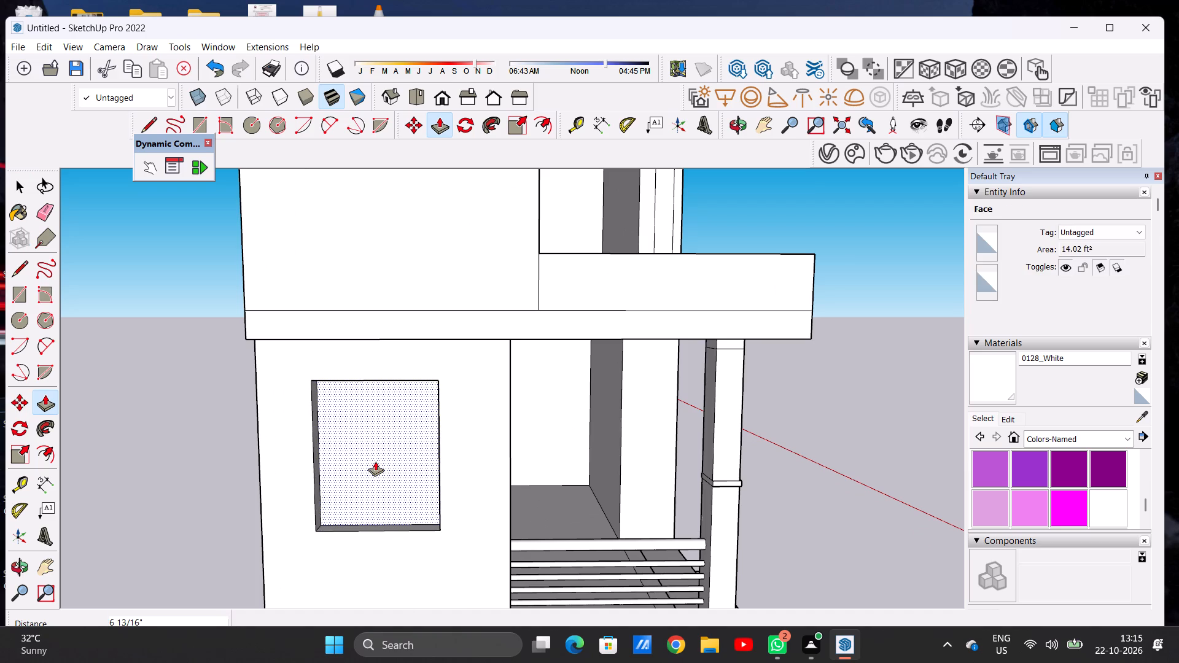
pyautogui.press('space')
# Offset the recessed side window face inward by about 3 1/16" to form the frame border.
pyautogui.moveTo(360, 481); pyautogui.dragTo(376, 445, button='middle')
pyautogui.middleClick(373, 442)
pyautogui.middleClick(372, 441)
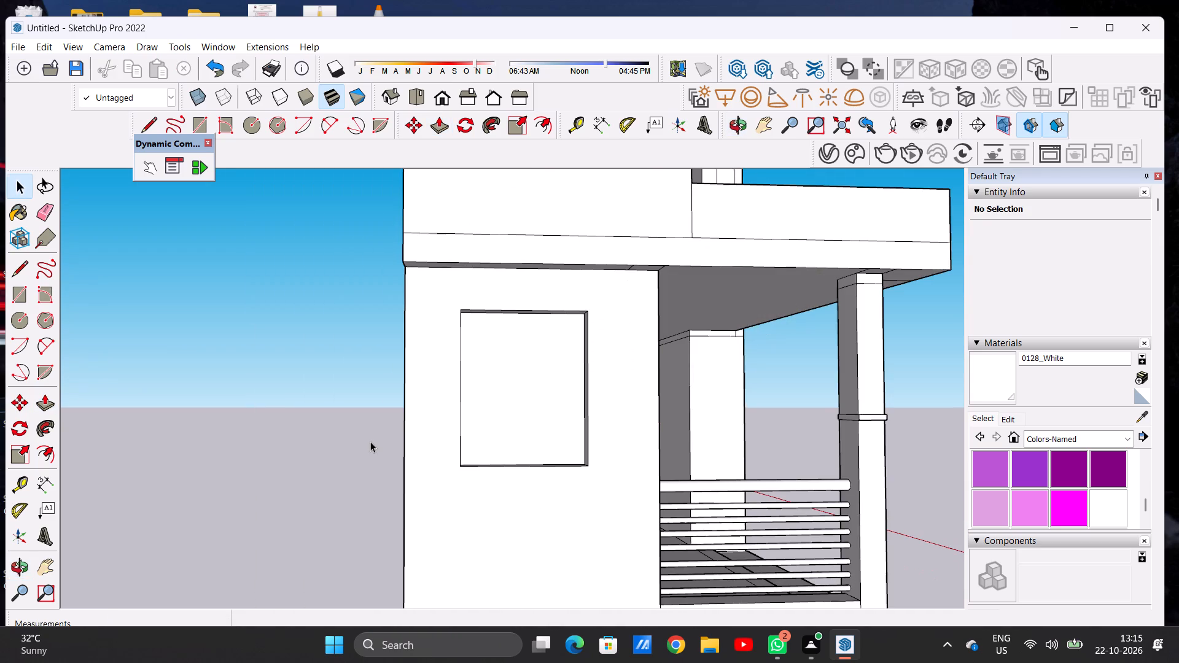
pyautogui.scroll(6, 609, 381)
pyautogui.scroll(-1, 609, 376)
pyautogui.scroll(1, 608, 375)
pyautogui.moveTo(558, 386); pyautogui.dragTo(536, 405, button='middle')
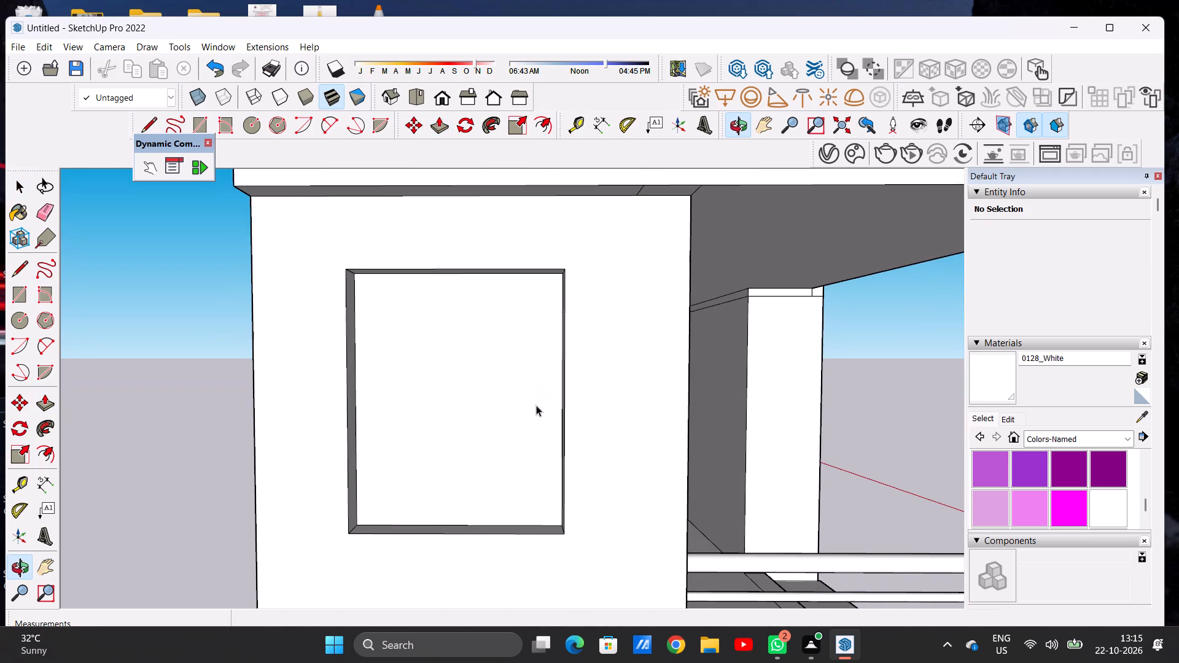
pyautogui.write('OF')
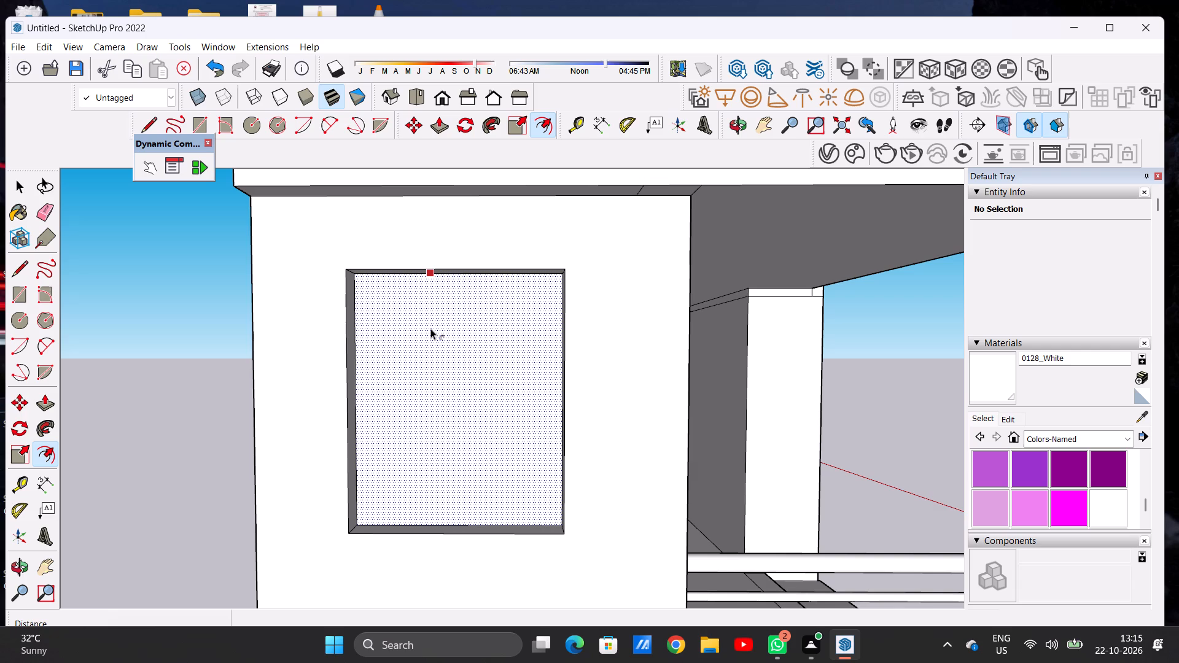
pyautogui.click(430, 328)
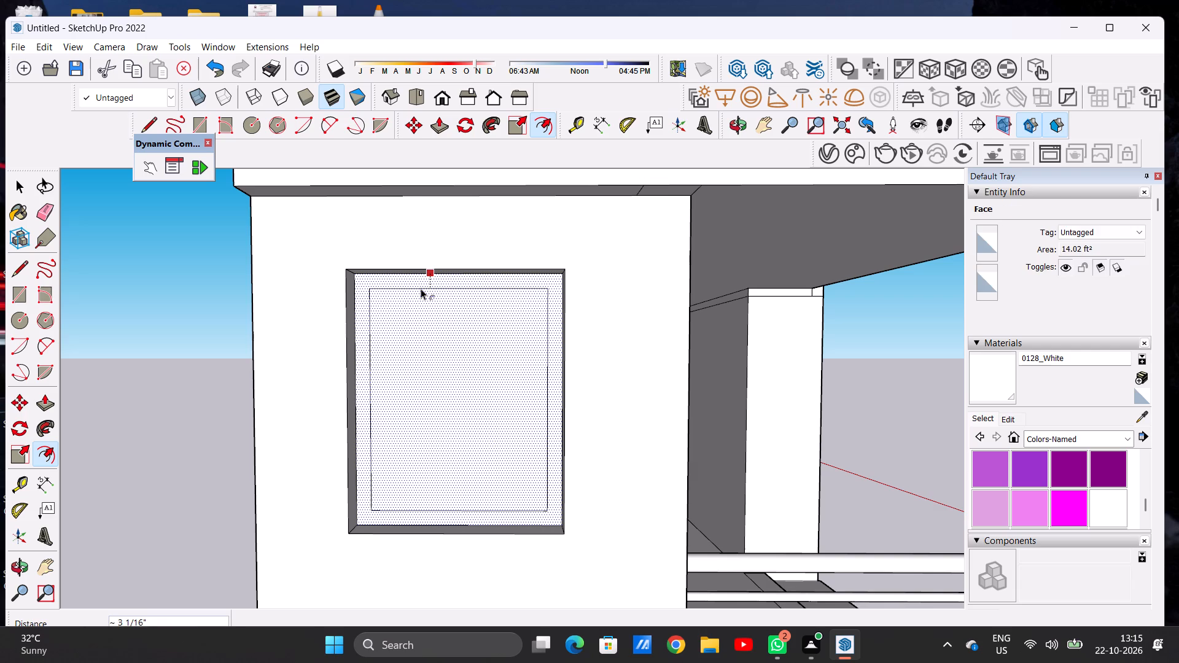
pyautogui.click(421, 289)
pyautogui.press('space')
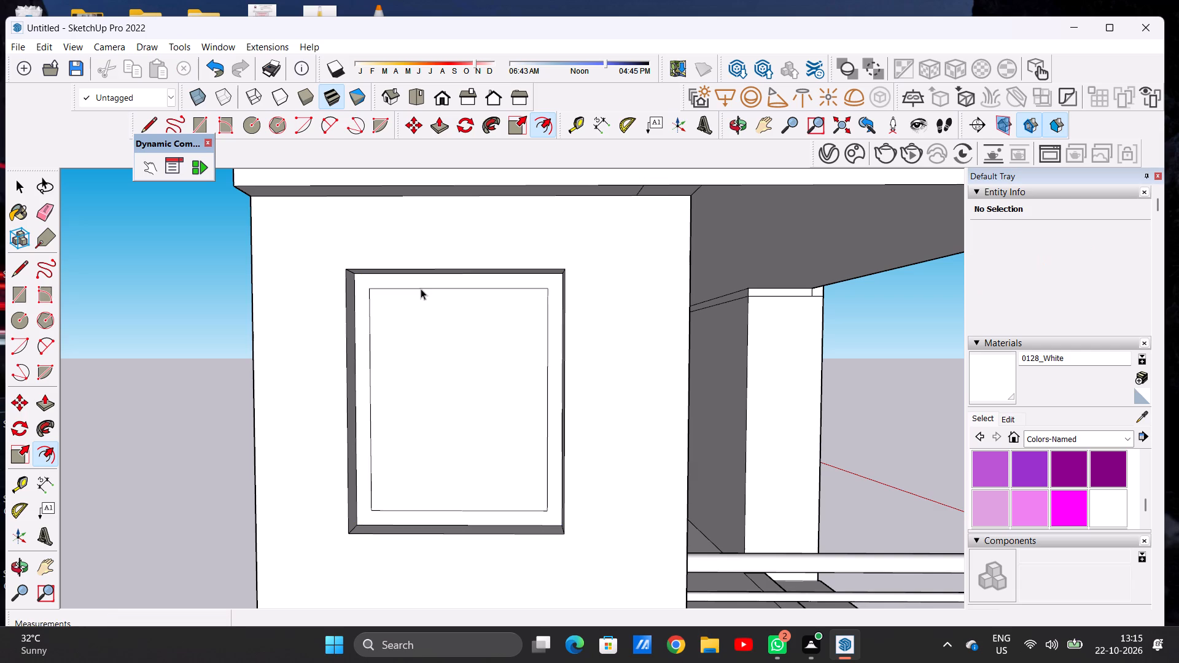
# Draw two closely spaced vertical lines about 3' 7 13/16" long down the middle of the side window's inner panel as a mullion.
pyautogui.write('L')
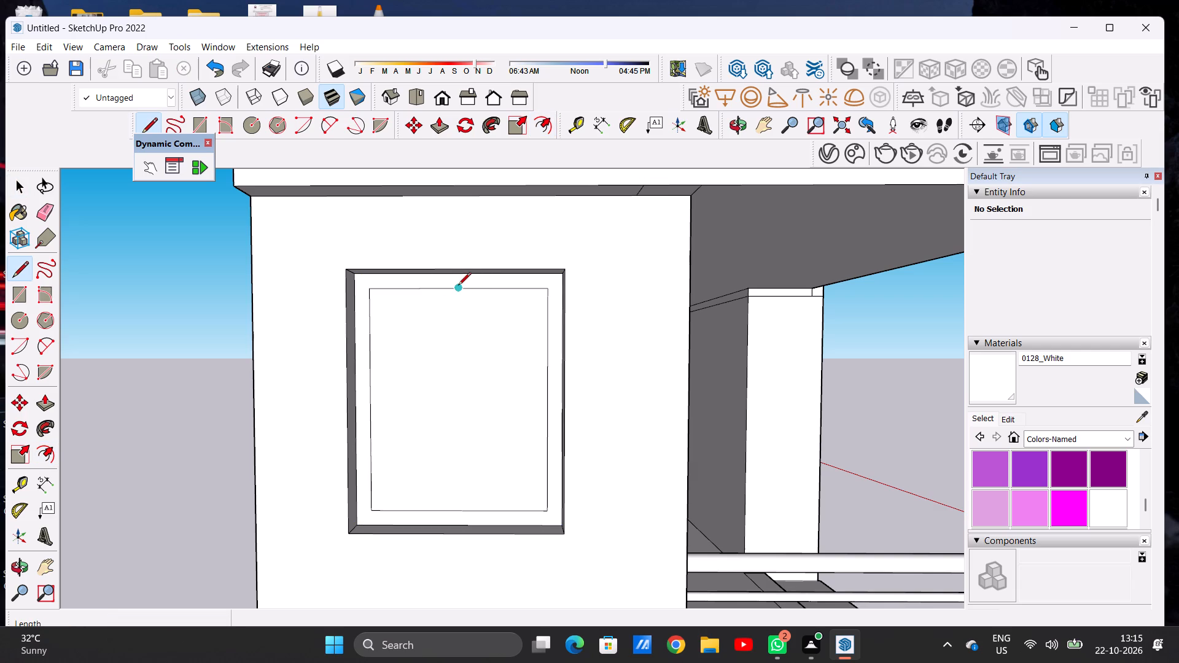
pyautogui.click(449, 288)
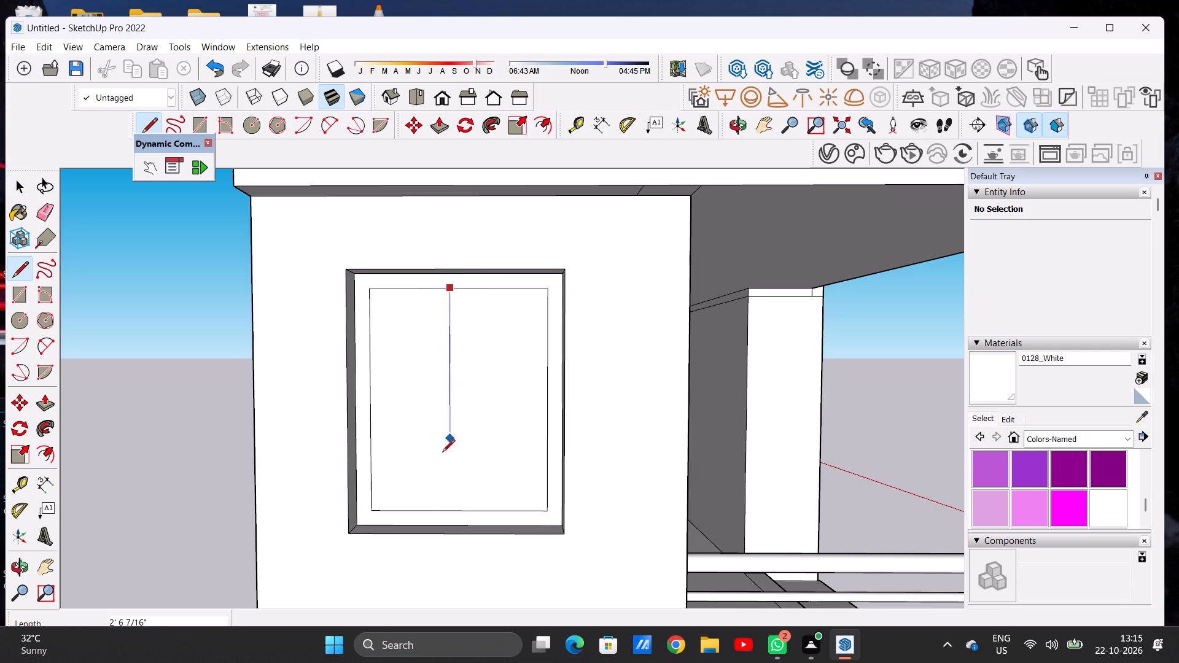
pyautogui.click(455, 507)
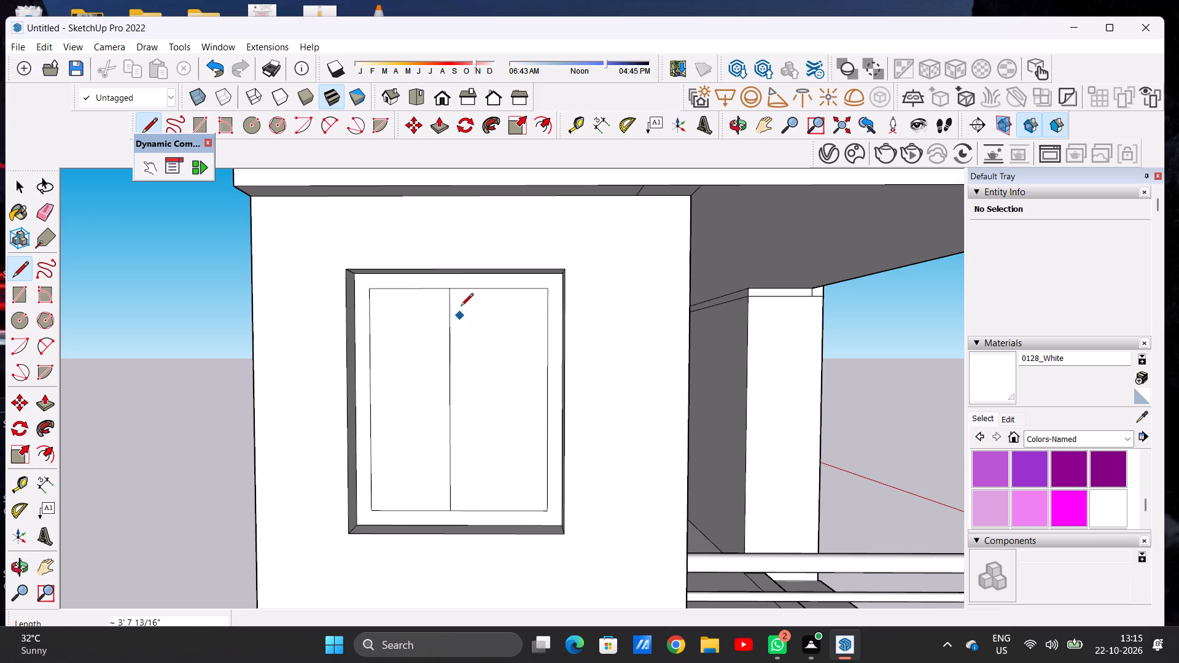
pyautogui.click(464, 290)
pyautogui.click(465, 504)
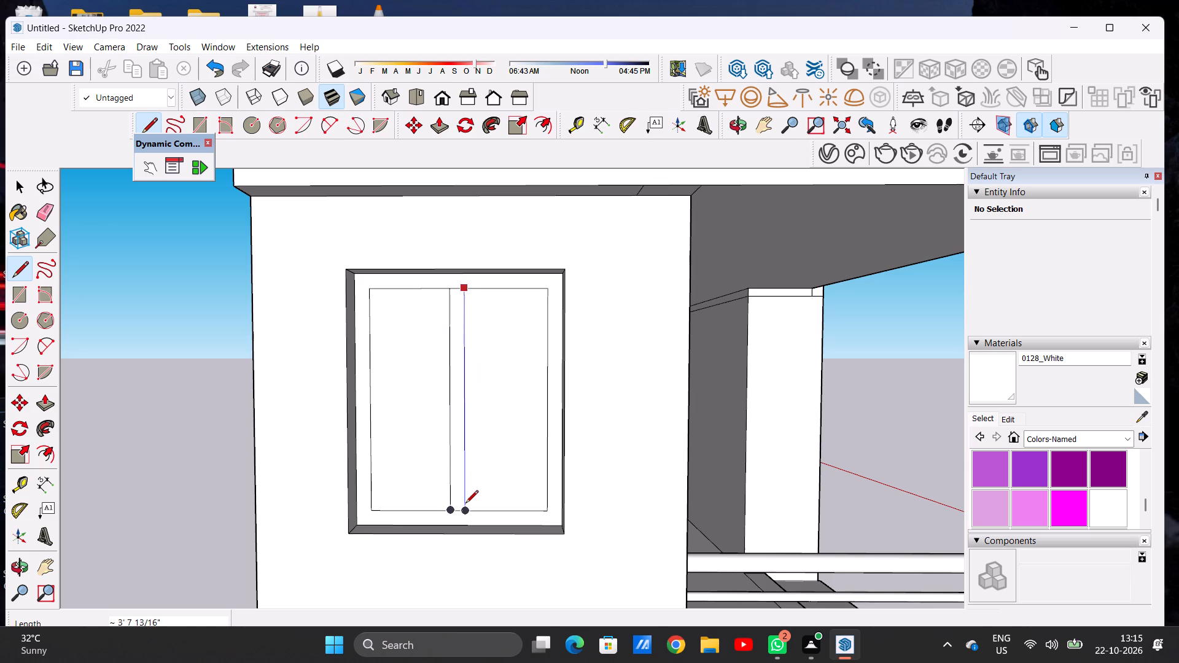
pyautogui.press('space')
# Draw a horizontal rectangle about 4' 1/2" by 4 1/4" on the side wall just above the window.
pyautogui.scroll(-4, 338, 460)
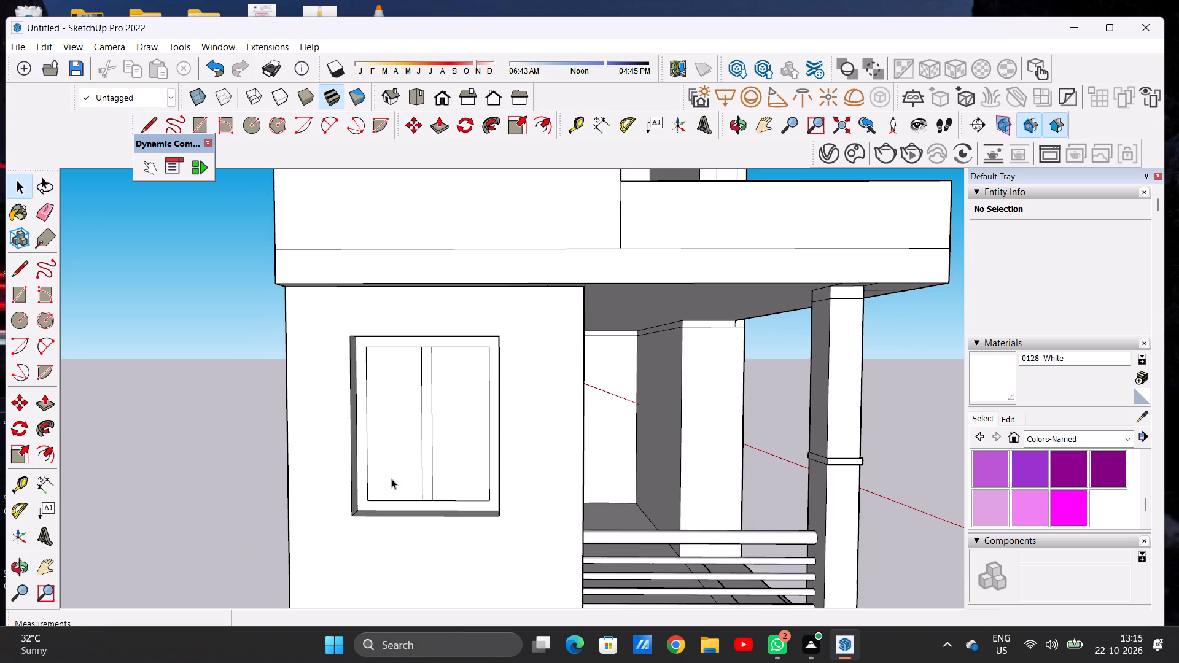
pyautogui.scroll(-5, 391, 478)
pyautogui.scroll(8, 419, 383)
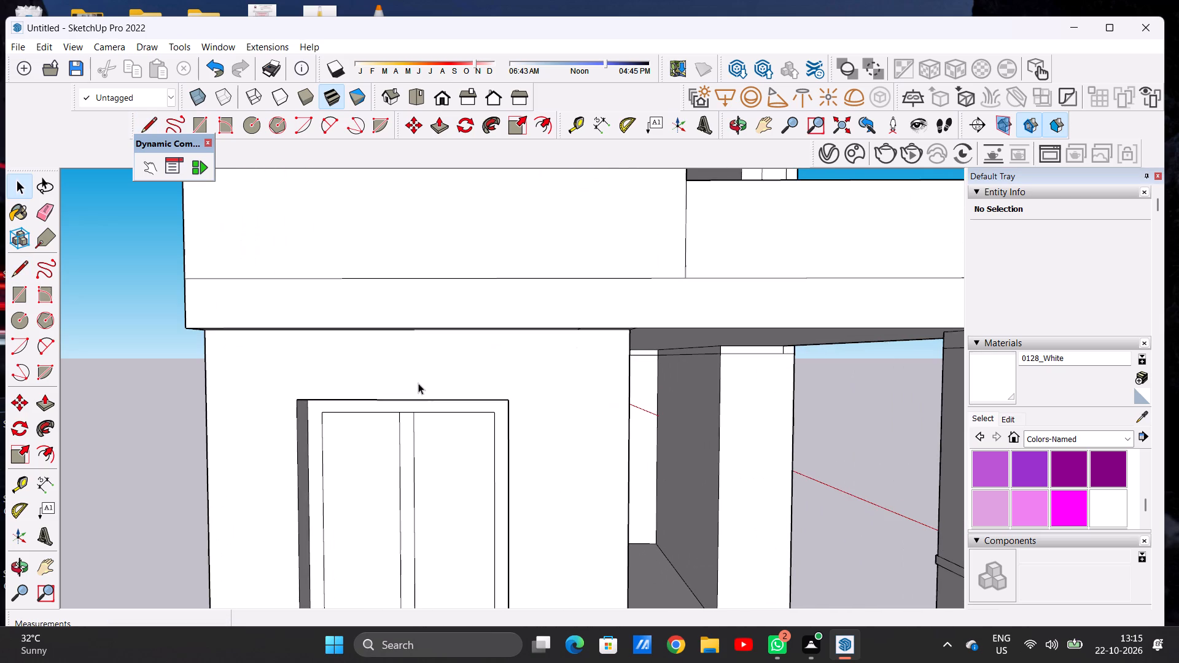
pyautogui.press('r')
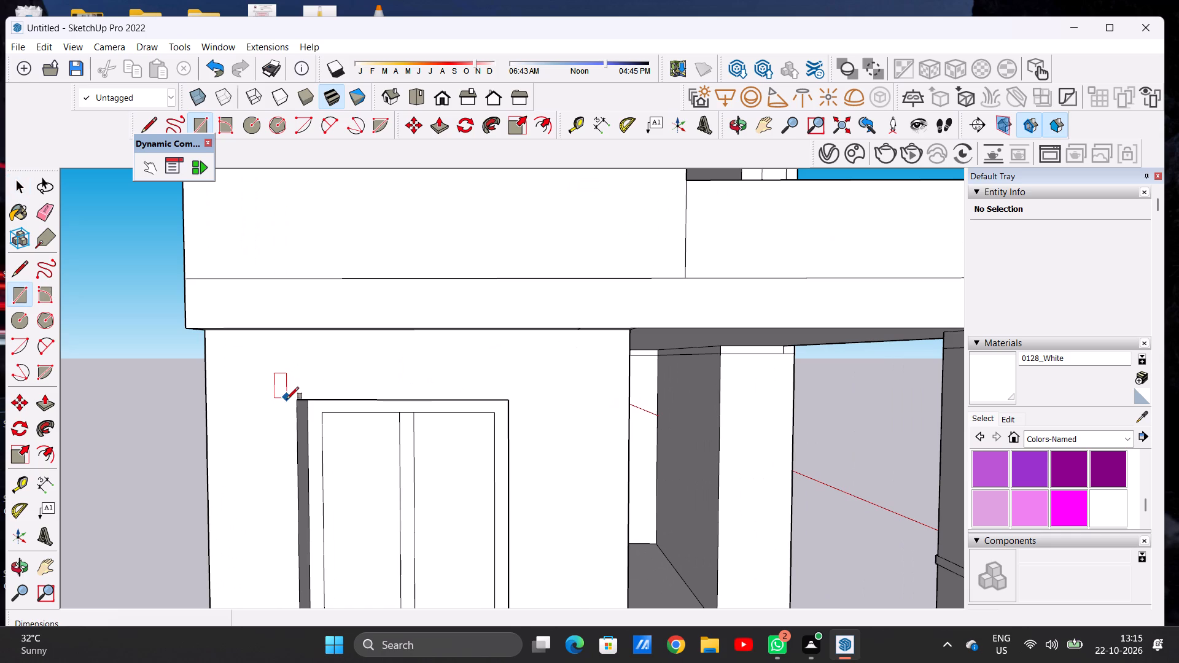
pyautogui.click(280, 397)
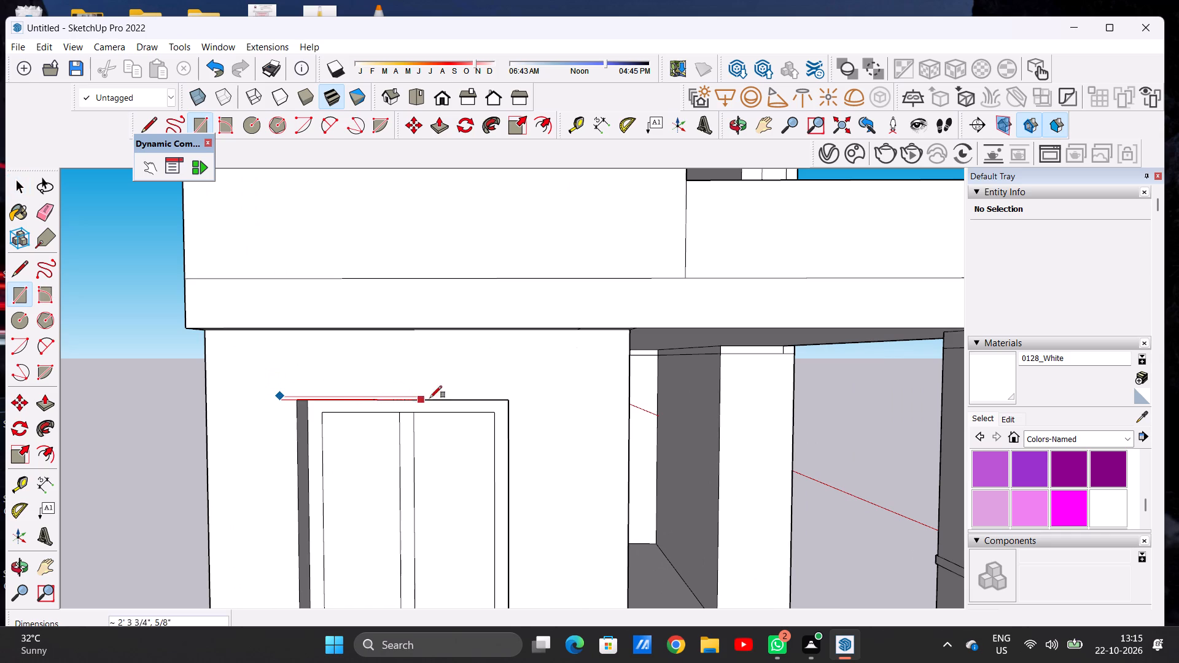
pyautogui.click(531, 401)
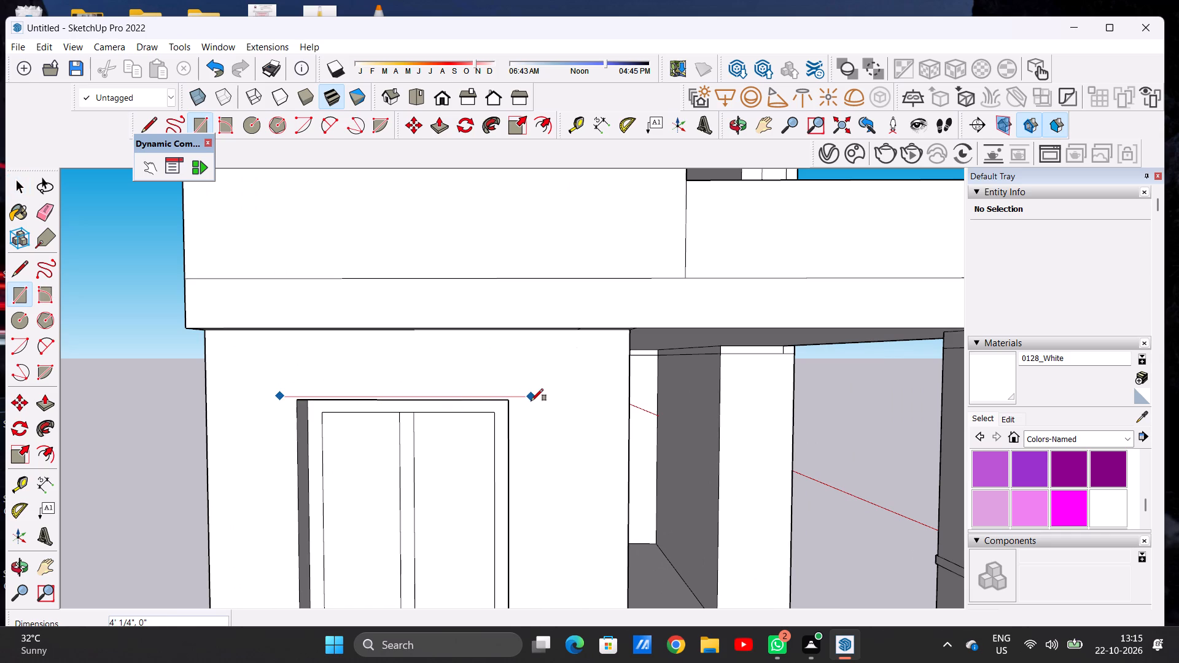
pyautogui.click(532, 374)
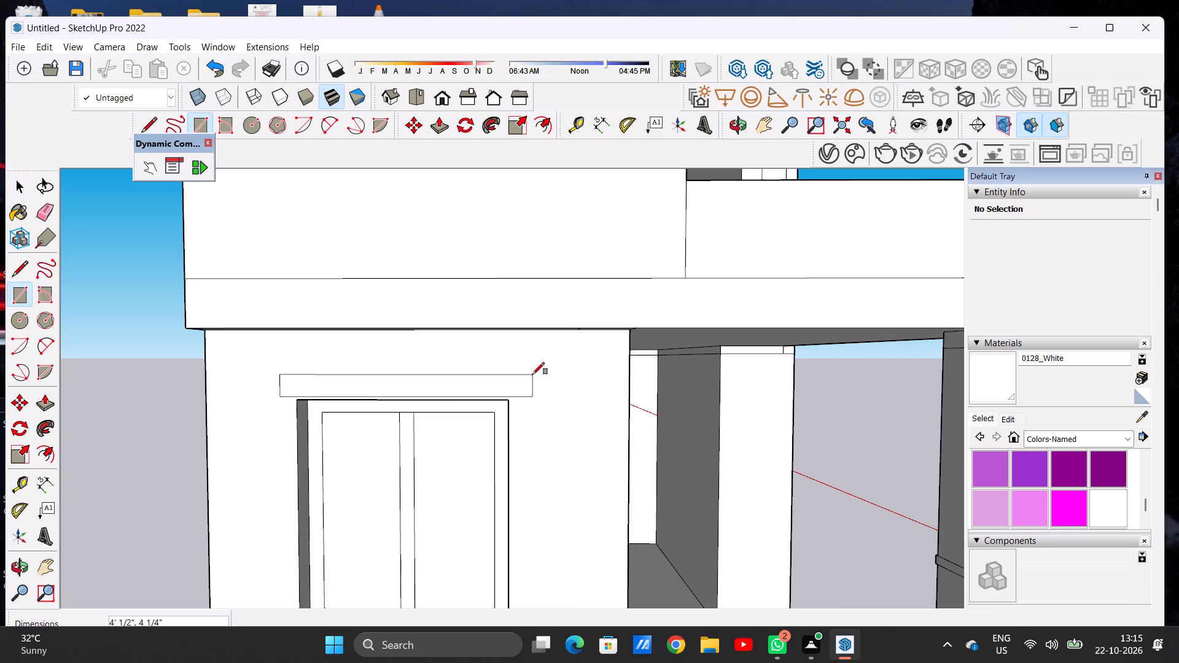
pyautogui.press('space')
# Pull the narrow rectangle above the side window outward from the wall to form a projecting window shade.
pyautogui.scroll(-4, 529, 397)
pyautogui.moveTo(543, 408); pyautogui.dragTo(356, 438, button='middle')
pyautogui.press('p')
pyautogui.scroll(6, 386, 391)
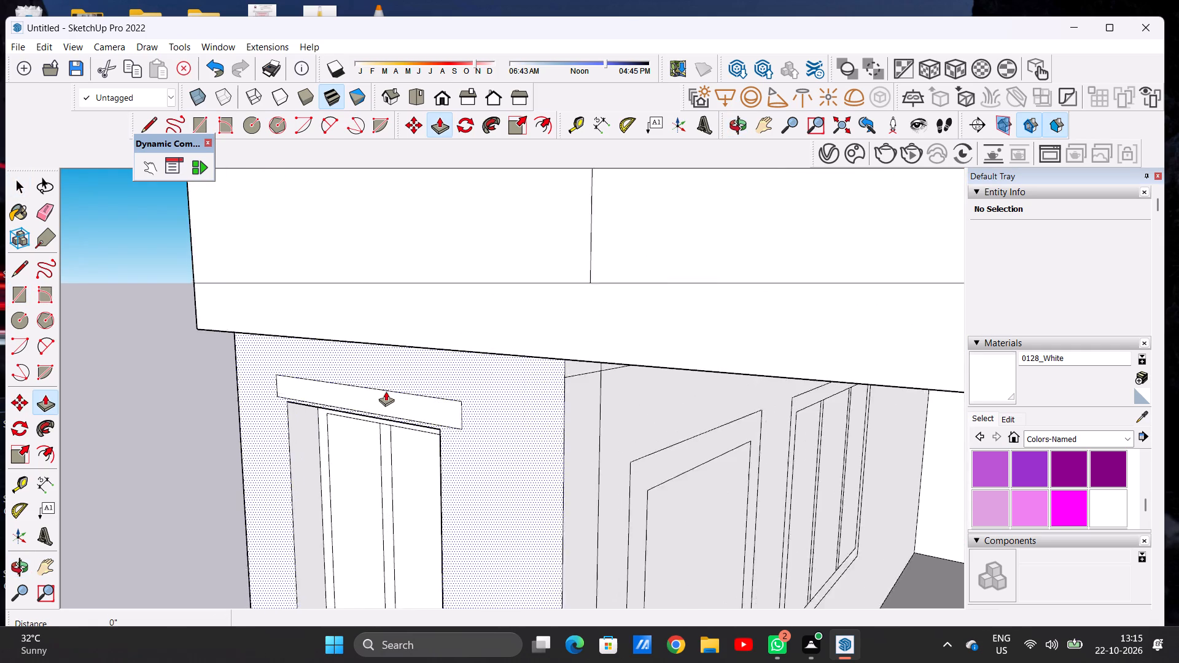
pyautogui.scroll(1, 386, 391)
pyautogui.click(434, 404)
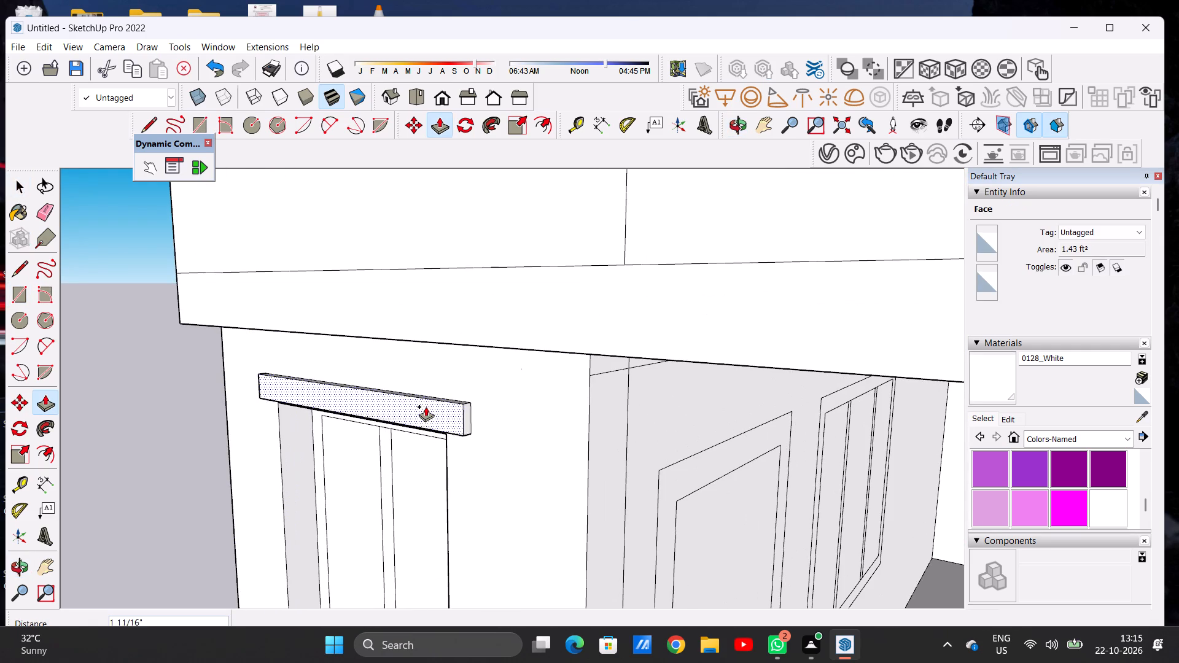
pyautogui.click(393, 425)
pyautogui.press('space')
# Examine the new window shade, the side elevation and the upper-floor balcony from several angles.
pyautogui.scroll(-4, 398, 424)
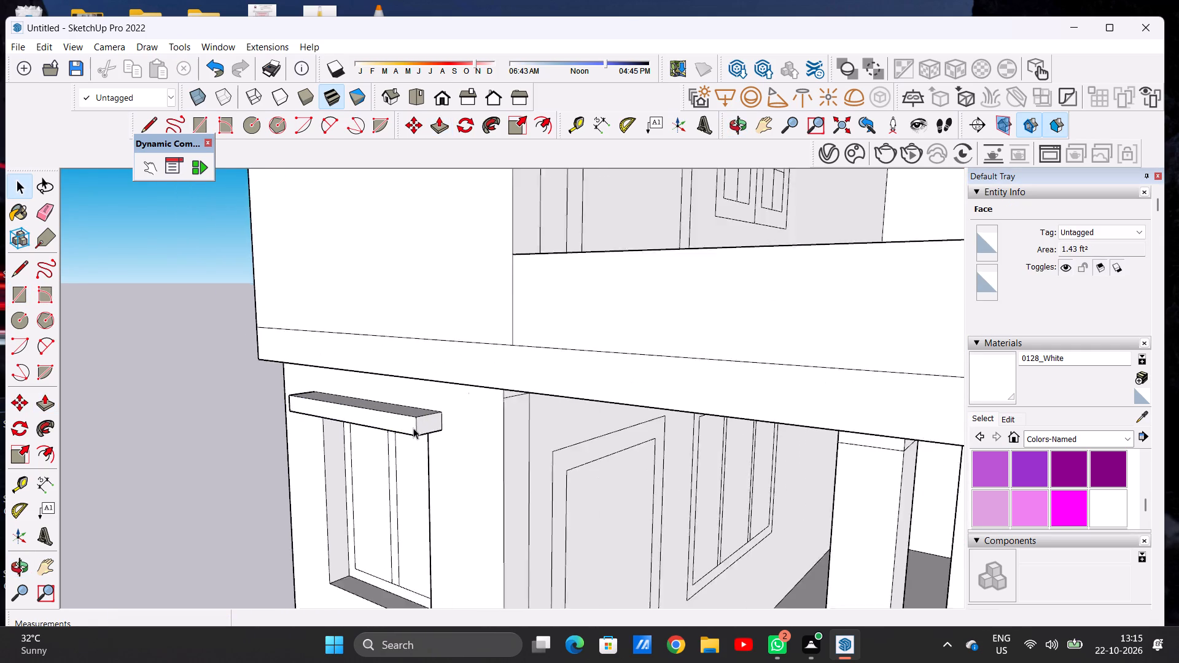
pyautogui.scroll(-8, 413, 428)
pyautogui.moveTo(256, 433); pyautogui.dragTo(475, 434, button='middle')
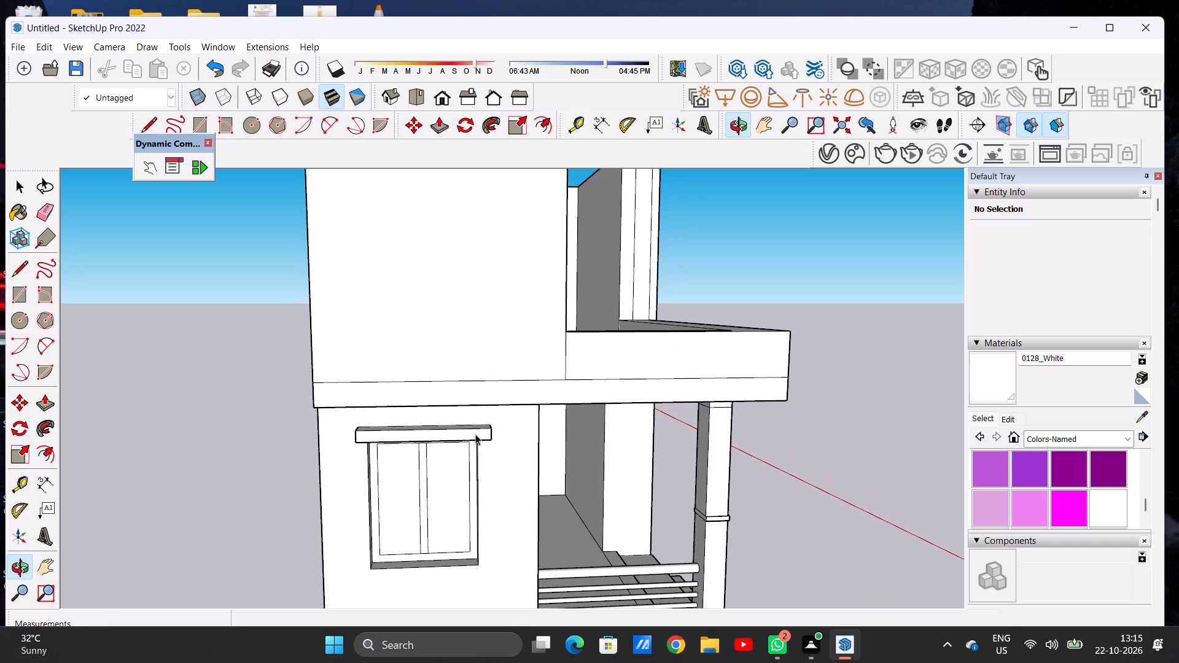
pyautogui.scroll(-6, 428, 456)
pyautogui.scroll(7, 422, 464)
pyautogui.moveTo(432, 469); pyautogui.dragTo(367, 362, button='middle')
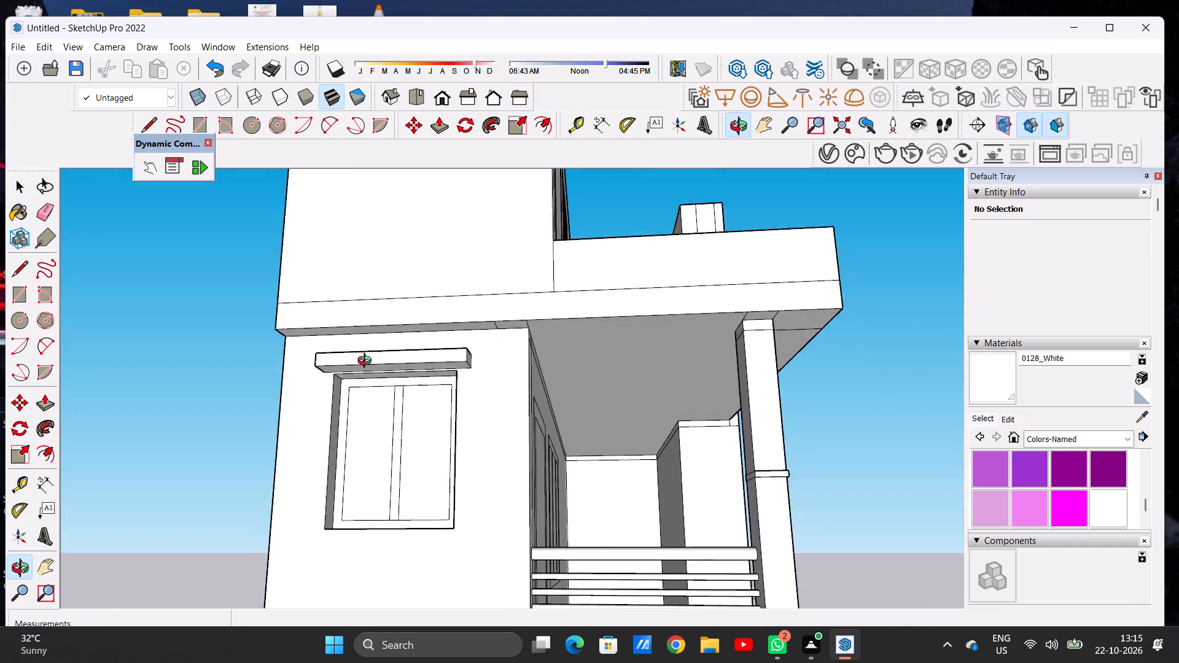
pyautogui.moveTo(367, 362); pyautogui.dragTo(392, 454, button='middle')
pyautogui.scroll(-9, 343, 470)
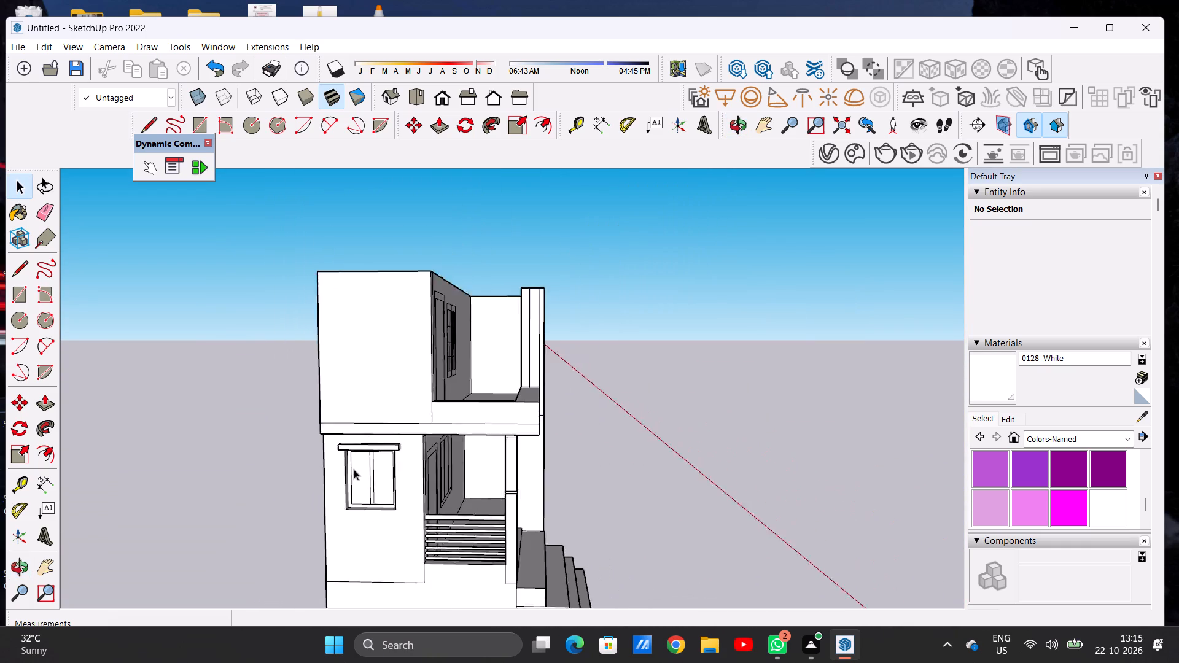
pyautogui.scroll(-9, 354, 469)
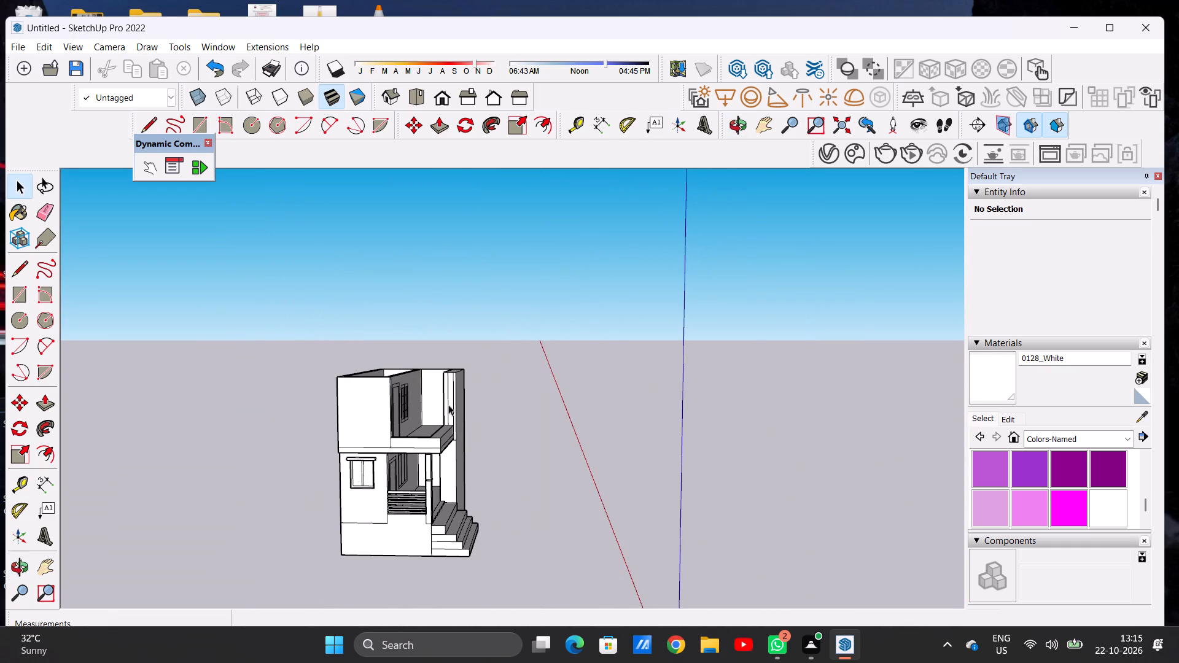
pyautogui.scroll(8, 424, 407)
pyautogui.moveTo(486, 450); pyautogui.dragTo(88, 492, button='middle')
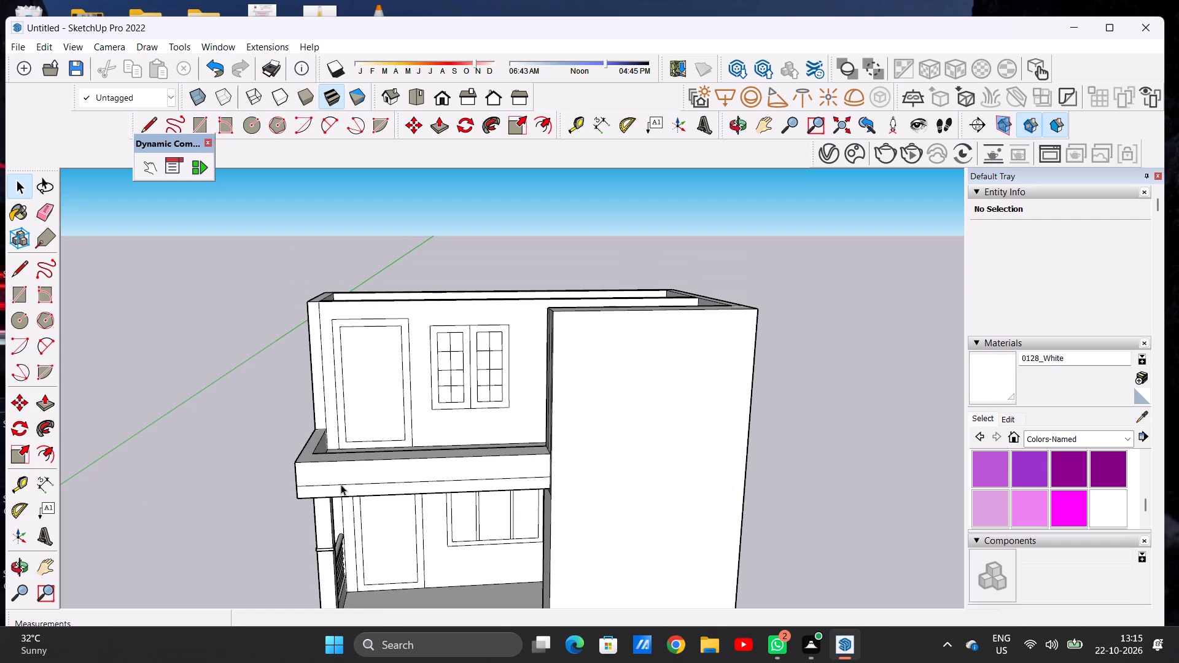
pyautogui.scroll(-5, 341, 484)
pyautogui.scroll(8, 379, 445)
pyautogui.moveTo(321, 442); pyautogui.dragTo(490, 445, button='middle')
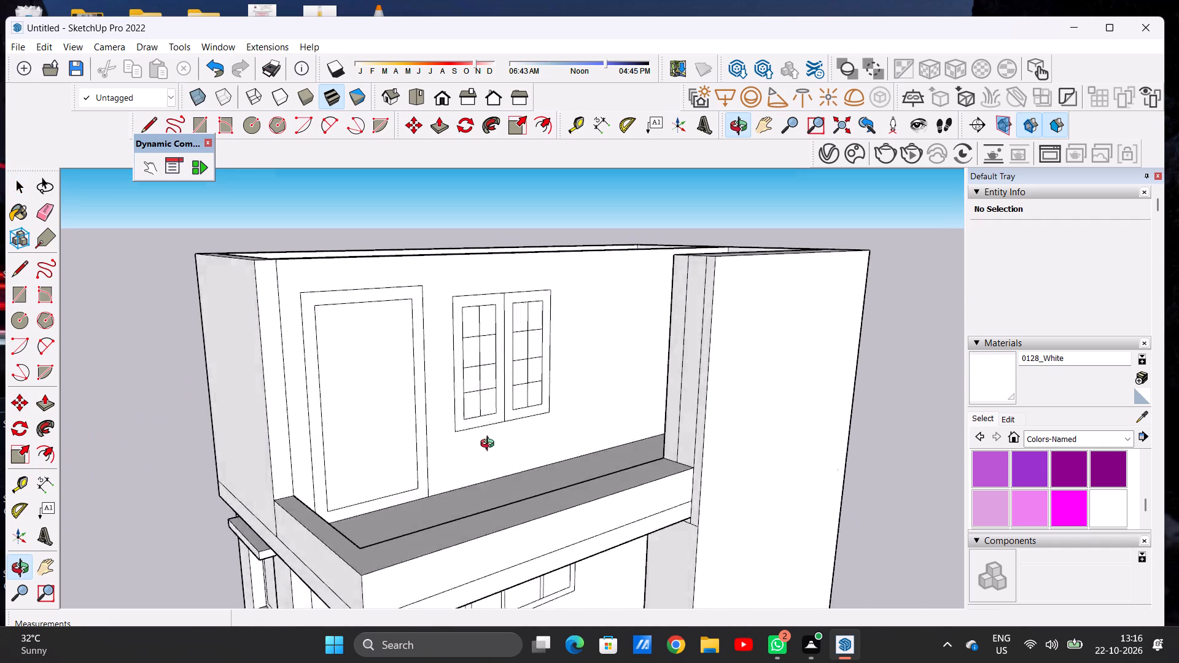
pyautogui.moveTo(490, 445); pyautogui.dragTo(553, 444, button='middle')
pyautogui.scroll(-7, 401, 428)
pyautogui.scroll(7, 435, 496)
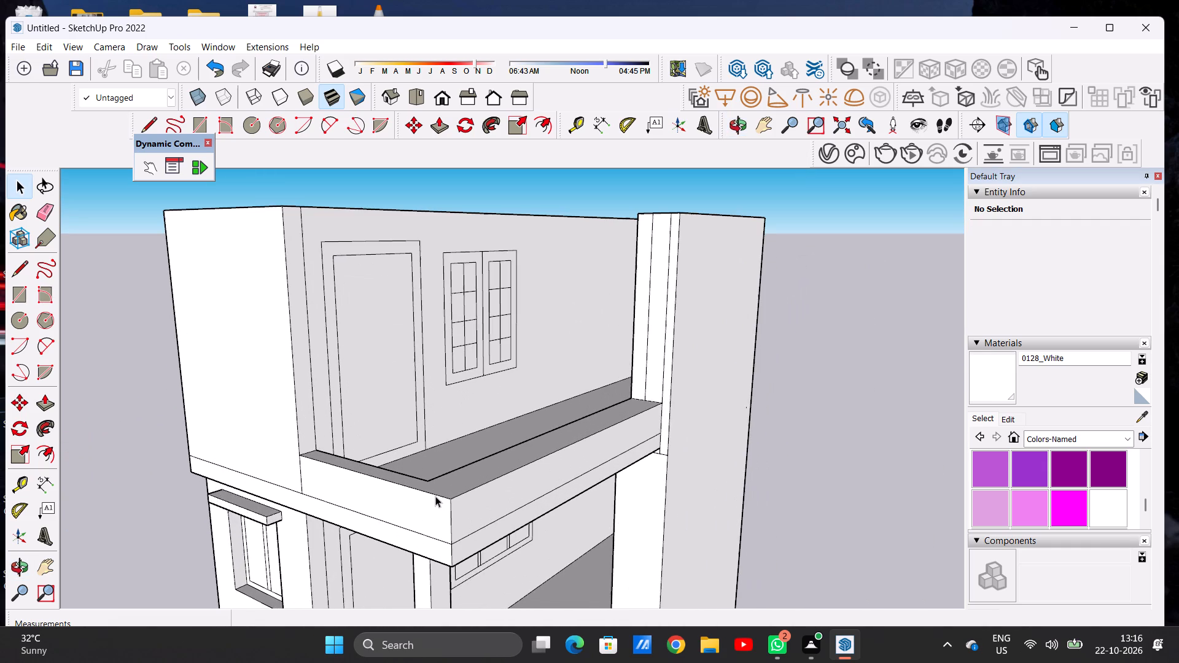
pyautogui.scroll(-1, 262, 473)
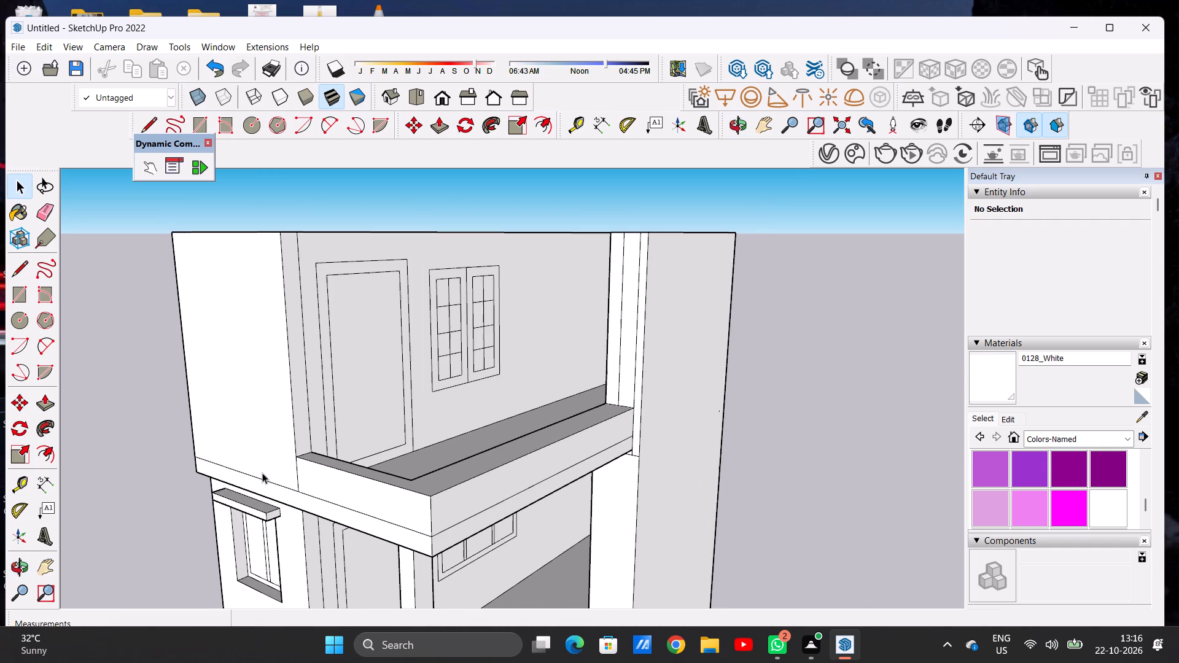
pyautogui.scroll(-1, 262, 473)
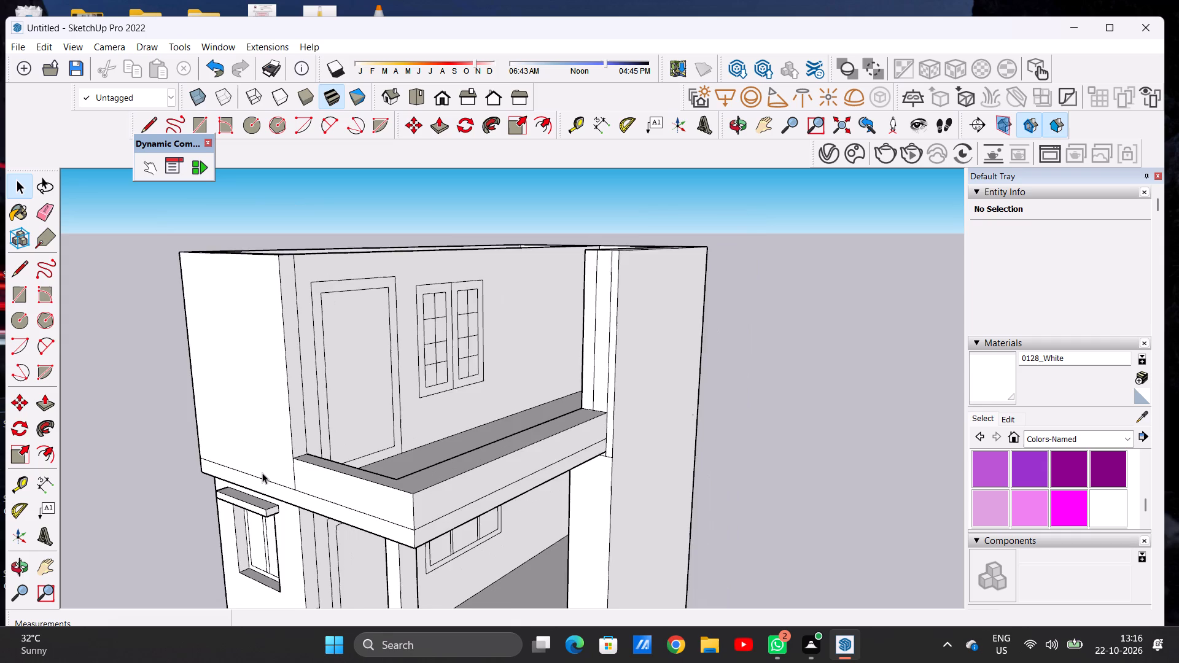
pyautogui.scroll(-2, 262, 473)
pyautogui.scroll(2, 337, 444)
pyautogui.scroll(-1, 337, 444)
pyautogui.scroll(2, 337, 444)
# Pull the inner face of the balcony's short side parapet inward by about 2 3/16" to thicken it.
pyautogui.moveTo(364, 451); pyautogui.dragTo(60, 481, button='middle')
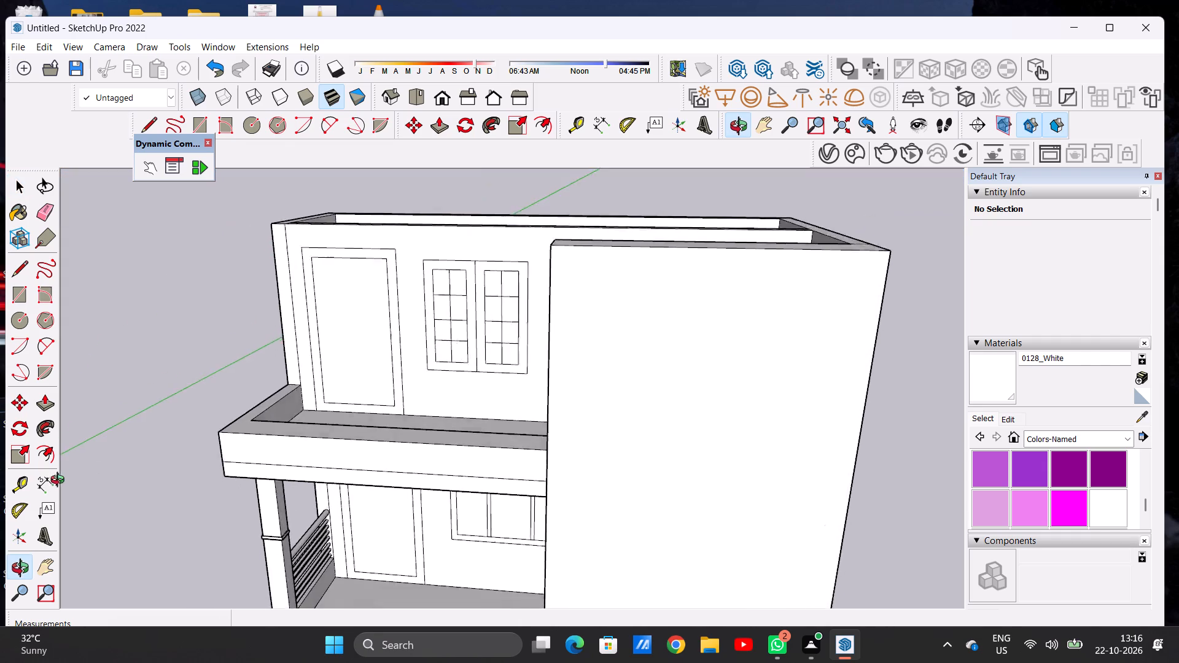
pyautogui.moveTo(60, 481); pyautogui.dragTo(35, 548, button='middle')
pyautogui.scroll(10, 289, 395)
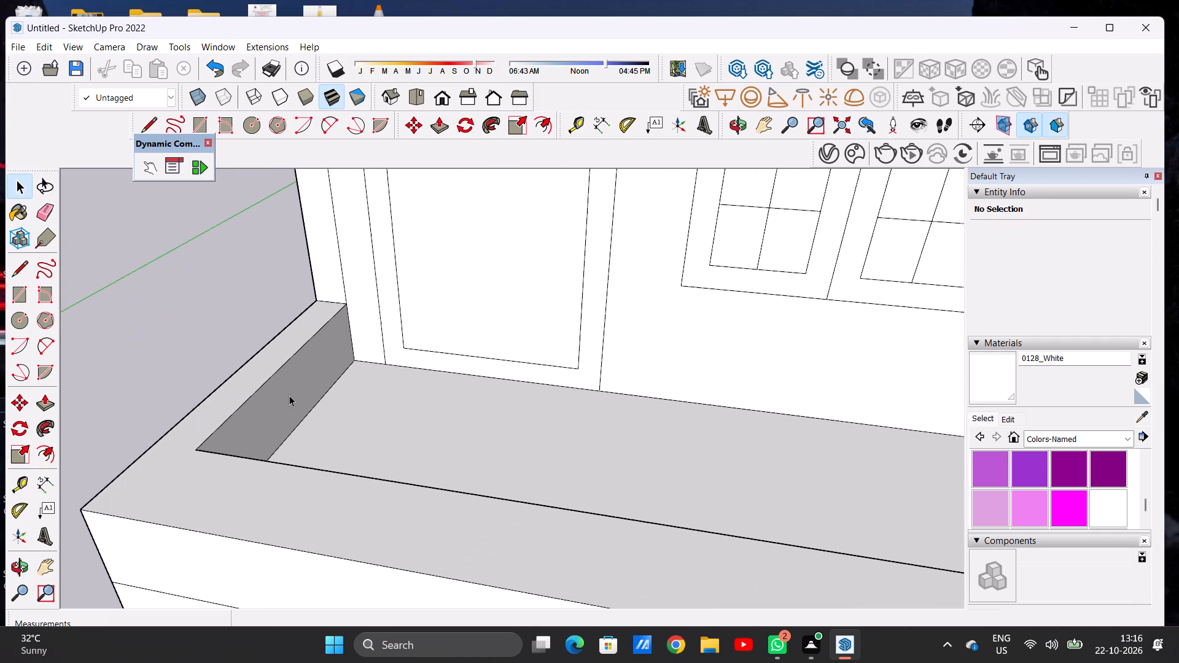
pyautogui.press('p')
pyautogui.scroll(5, 310, 362)
pyautogui.click(310, 362)
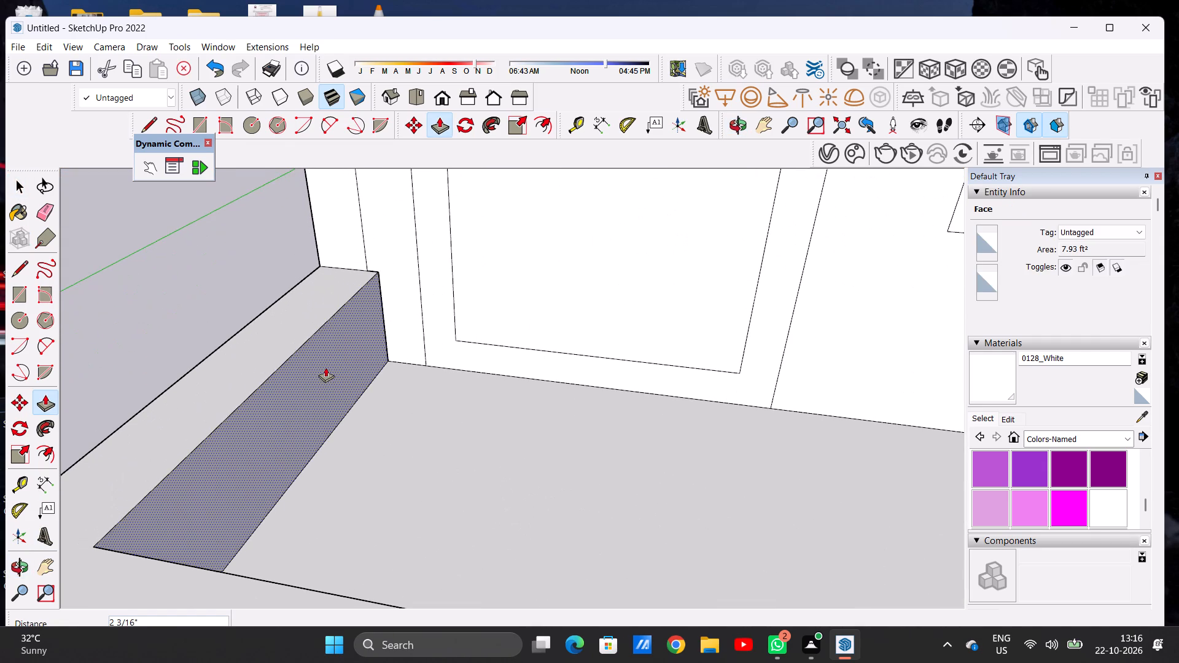
pyautogui.click(329, 369)
pyautogui.press('space')
# Examine the balcony's side and front parapets from the front of the villa.
pyautogui.scroll(-11, 332, 386)
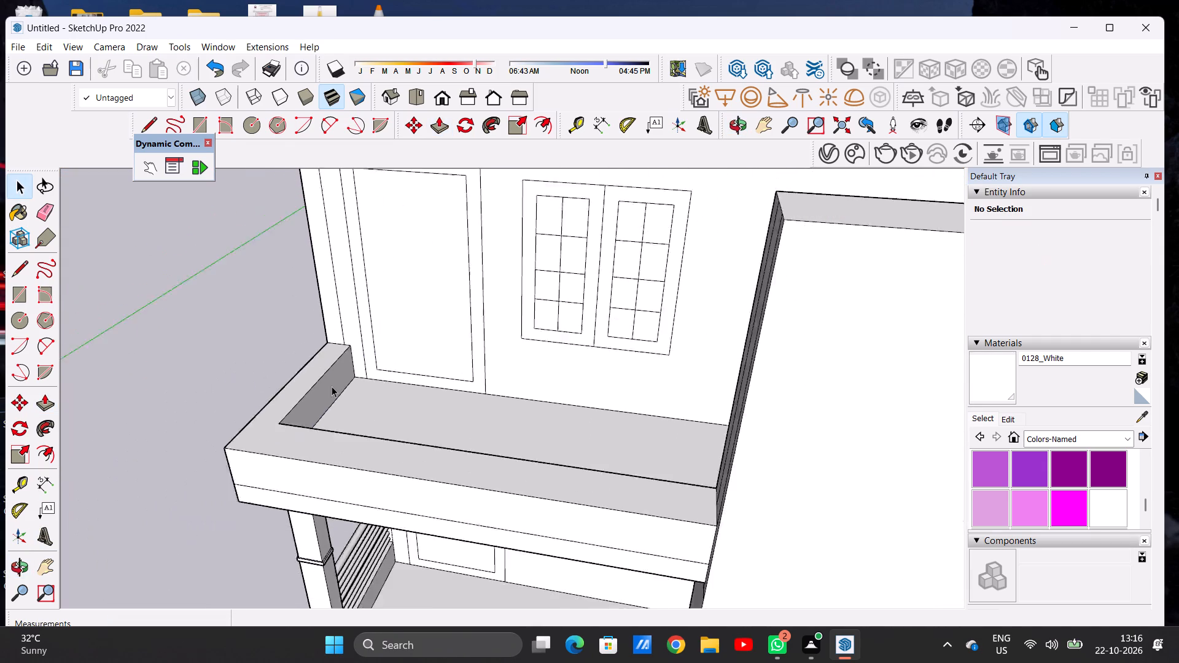
pyautogui.scroll(-8, 332, 386)
pyautogui.moveTo(257, 442); pyautogui.dragTo(402, 424, button='middle')
pyautogui.scroll(3, 351, 454)
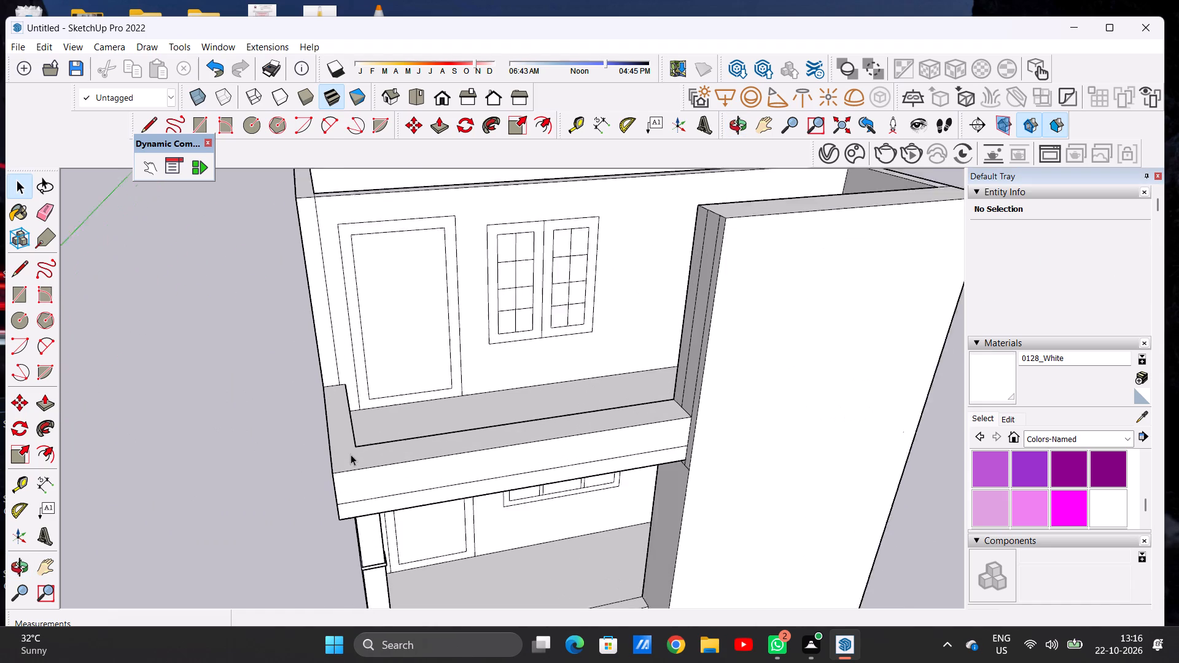
pyautogui.scroll(2, 351, 454)
pyautogui.moveTo(351, 454); pyautogui.dragTo(335, 435, button='middle')
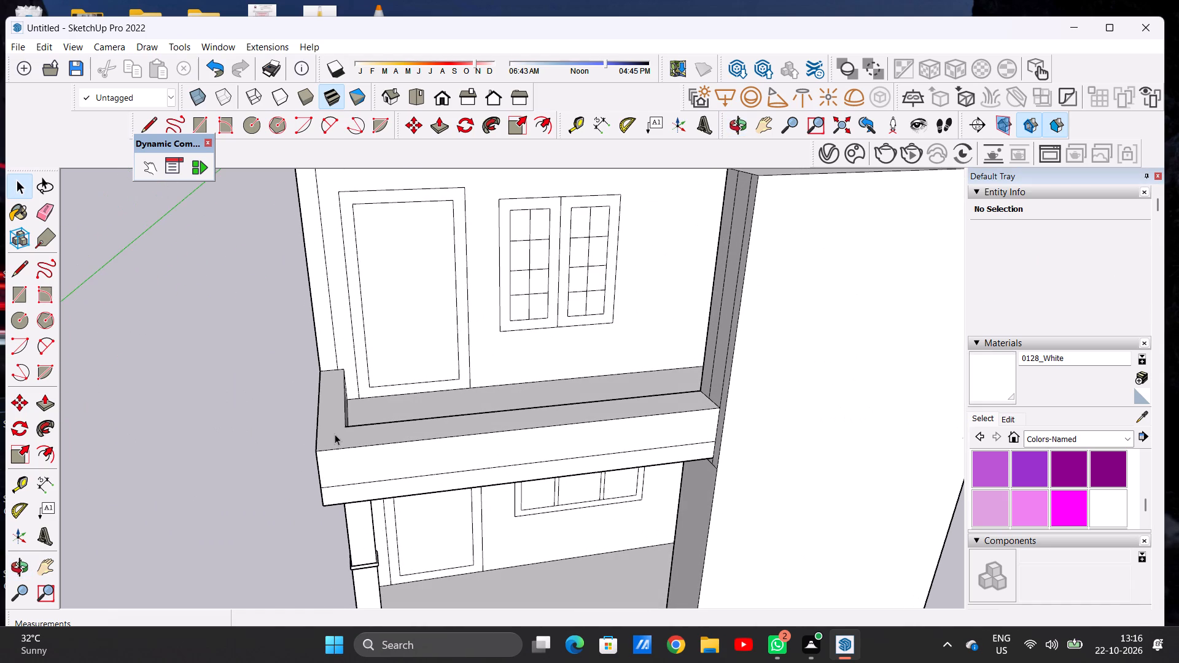
pyautogui.scroll(-2, 332, 434)
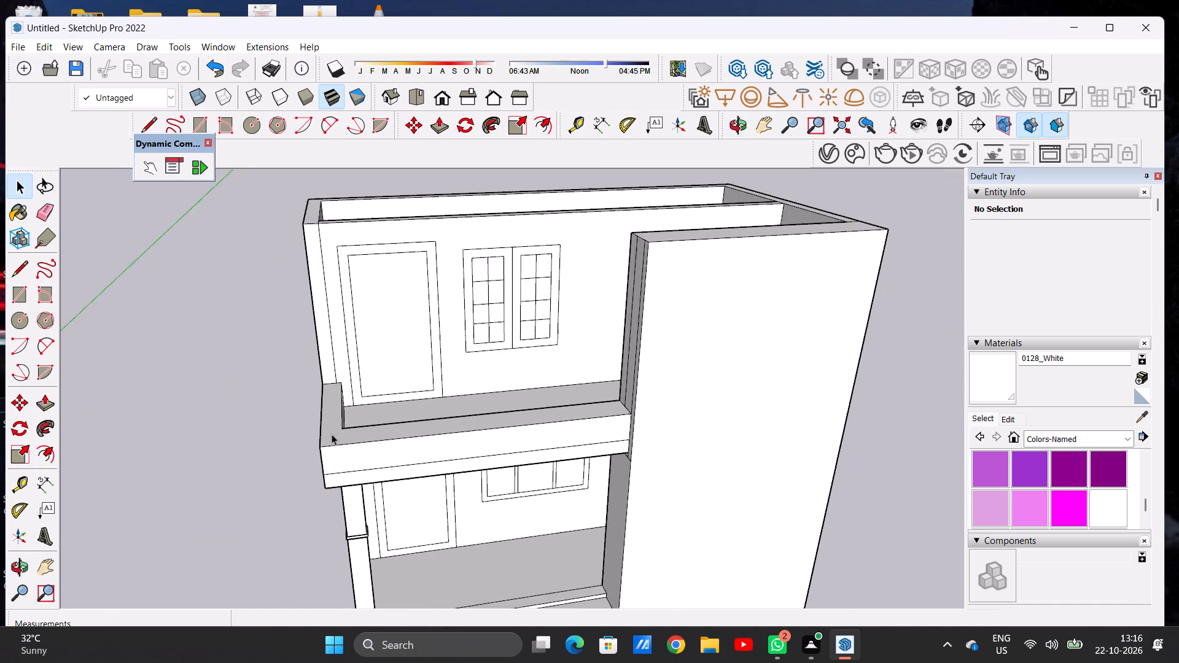
pyautogui.scroll(-4, 332, 434)
pyautogui.scroll(4, 394, 414)
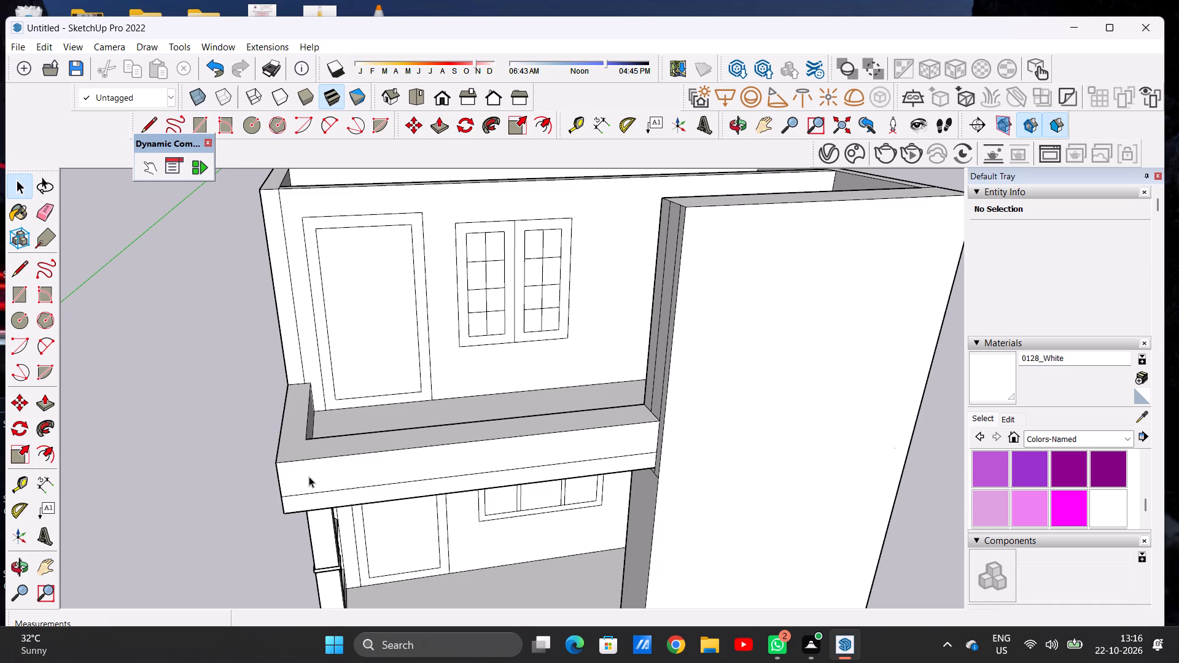
# Erase the vertical line on the upper-floor wall between the wall's outer edge and the door frame.
pyautogui.scroll(-1, 309, 476)
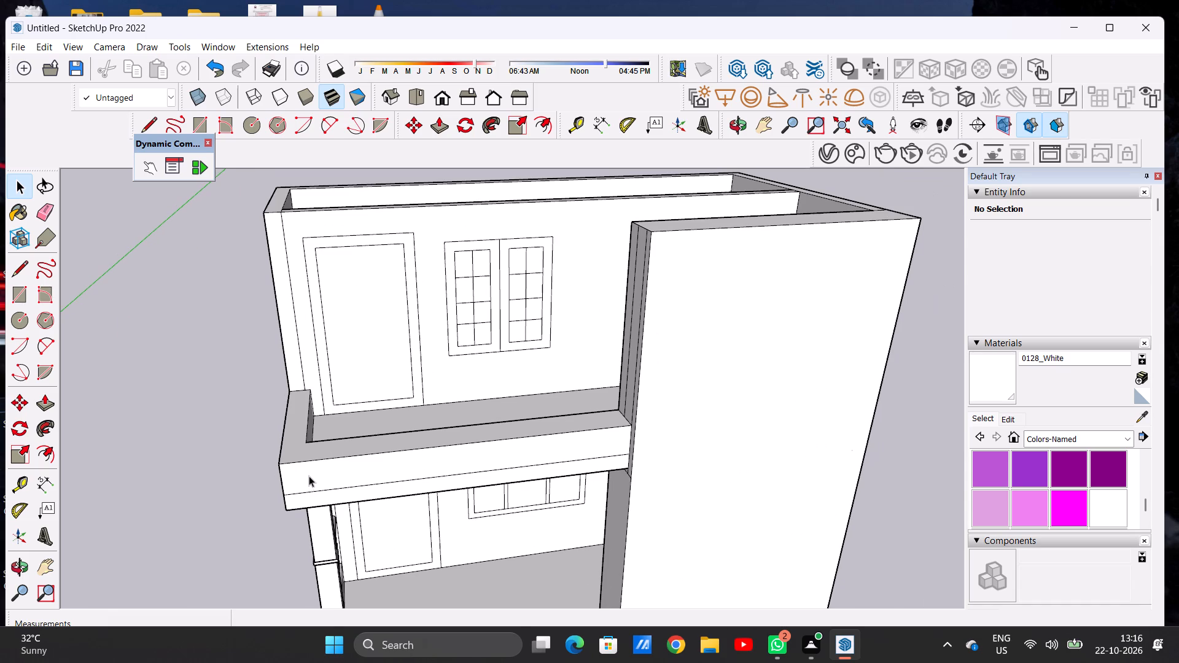
pyautogui.scroll(3, 291, 364)
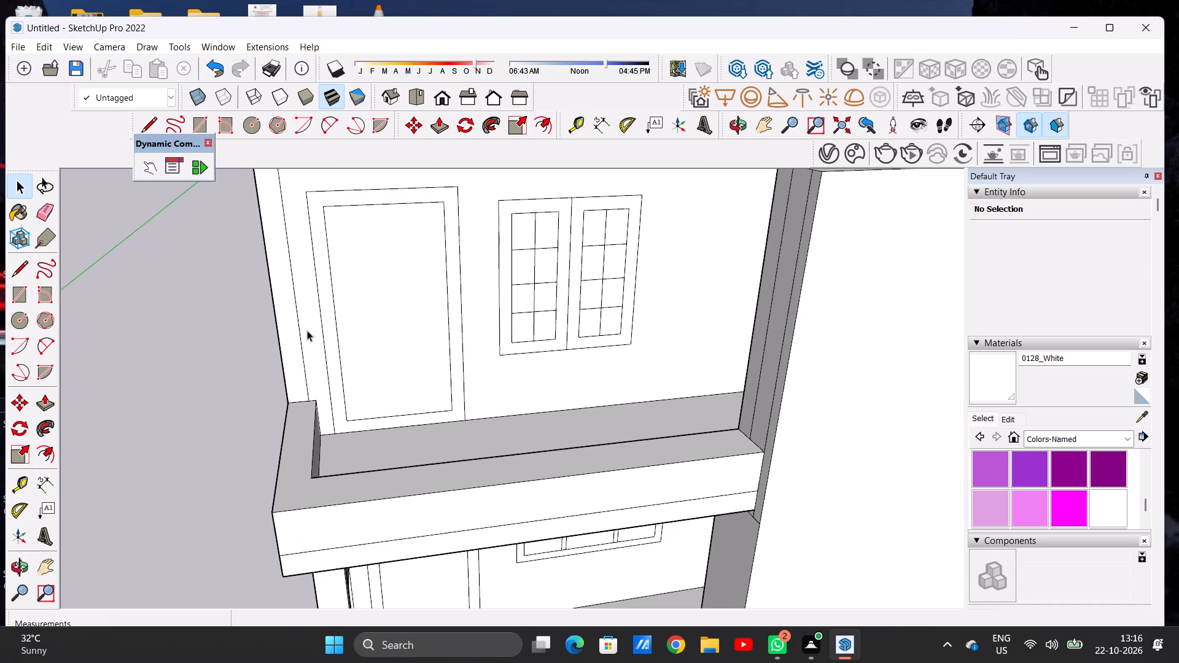
pyautogui.scroll(2, 308, 329)
pyautogui.press('e')
pyautogui.click(298, 326)
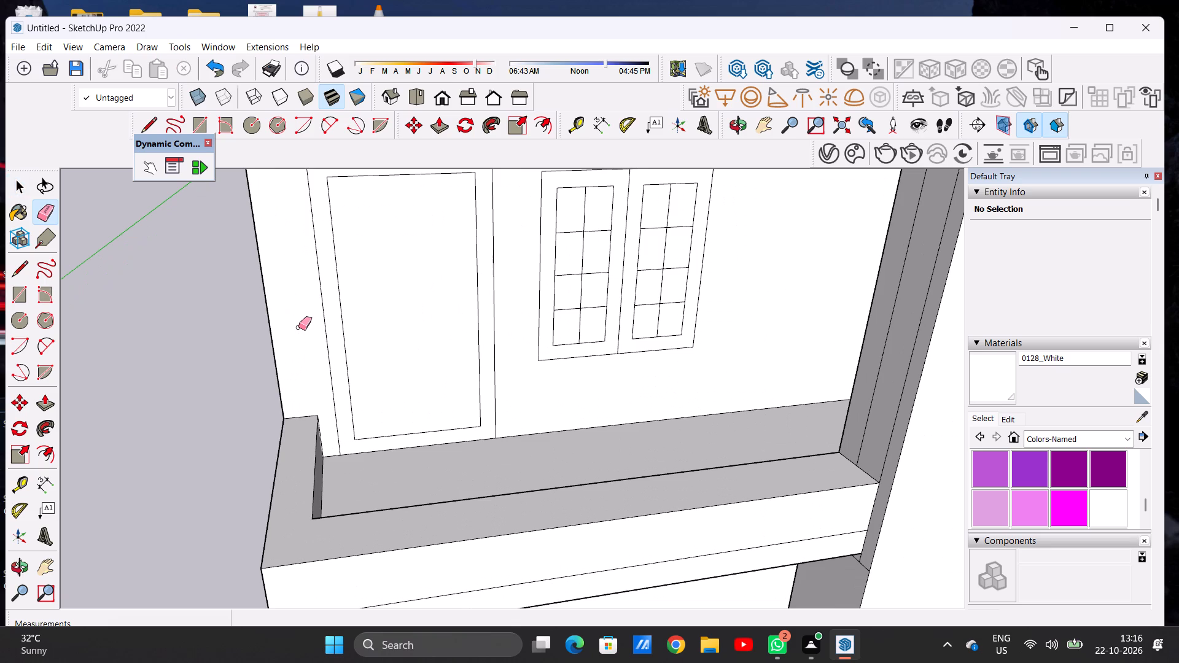
pyautogui.press('space')
# Examine the upper floor and the balcony parapets from the side, from above and from the front.
pyautogui.scroll(-9, 396, 393)
pyautogui.moveTo(404, 397); pyautogui.dragTo(117, 451, button='middle')
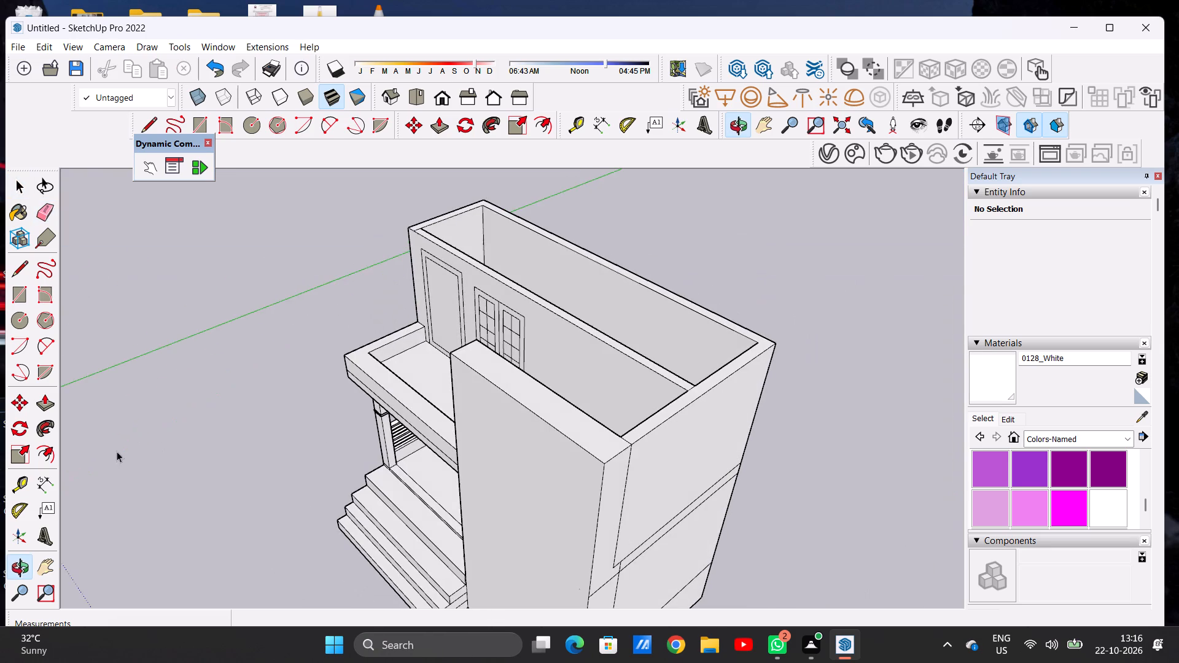
pyautogui.moveTo(117, 451); pyautogui.dragTo(109, 468, button='middle')
pyautogui.moveTo(545, 295); pyautogui.dragTo(642, 293, button='middle')
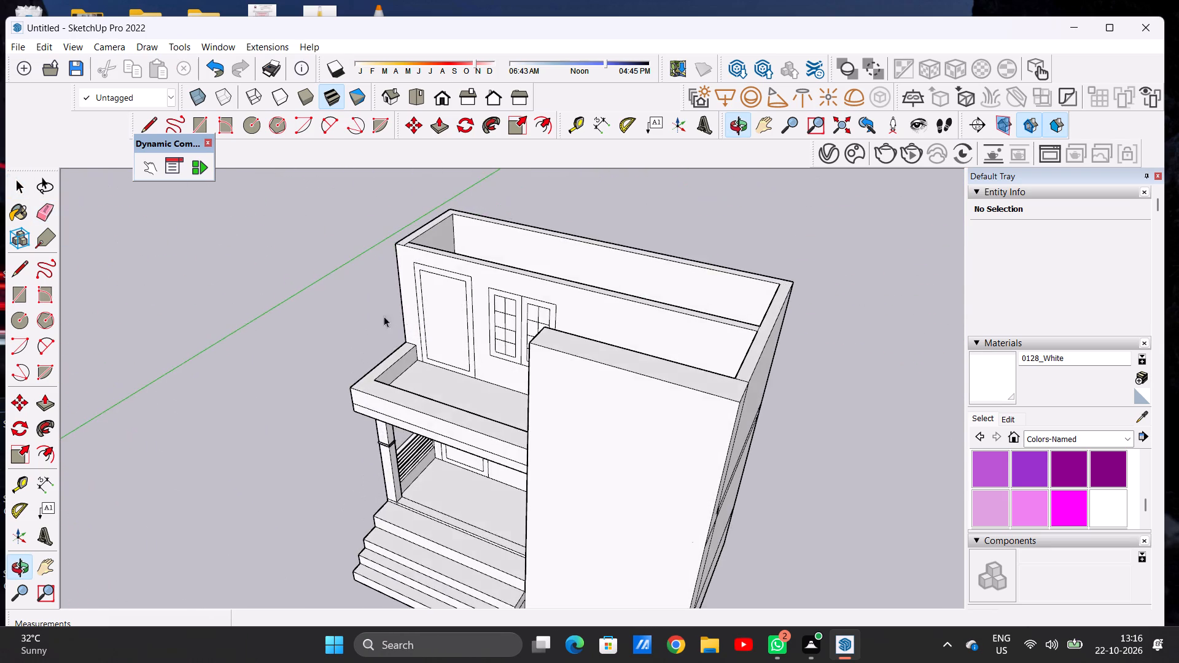
pyautogui.moveTo(381, 316); pyautogui.dragTo(519, 266, button='middle')
pyautogui.scroll(-4, 392, 399)
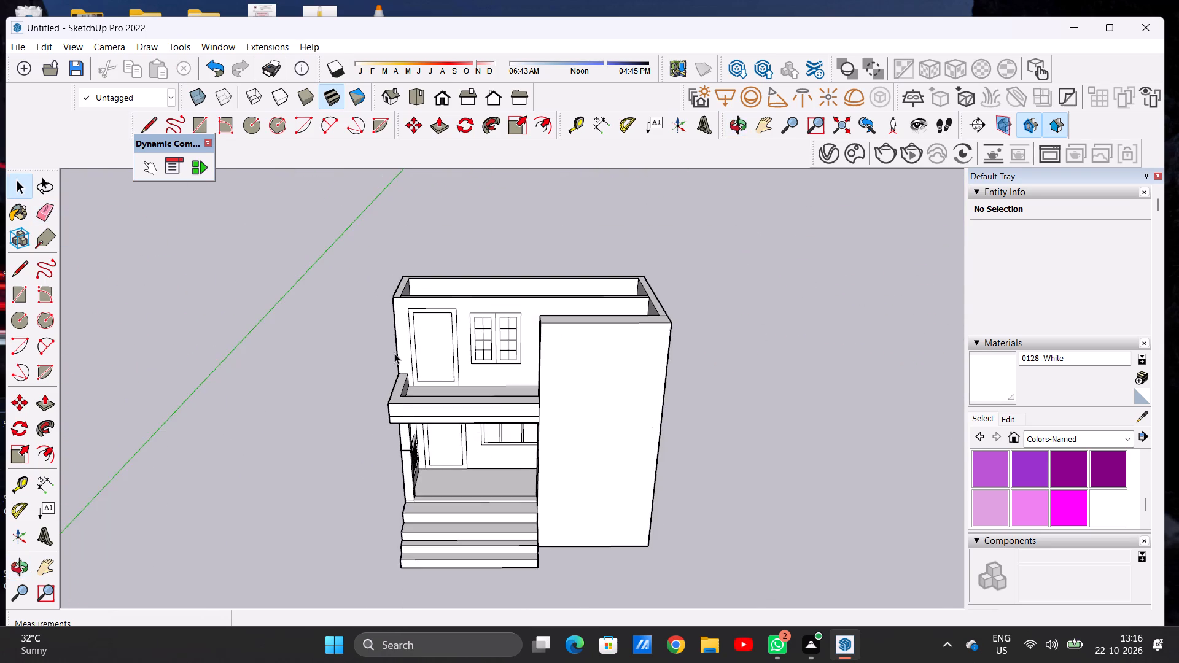
pyautogui.scroll(4, 394, 353)
pyautogui.scroll(-1, 394, 353)
pyautogui.scroll(2, 394, 353)
pyautogui.moveTo(413, 359); pyautogui.dragTo(424, 321, button='middle')
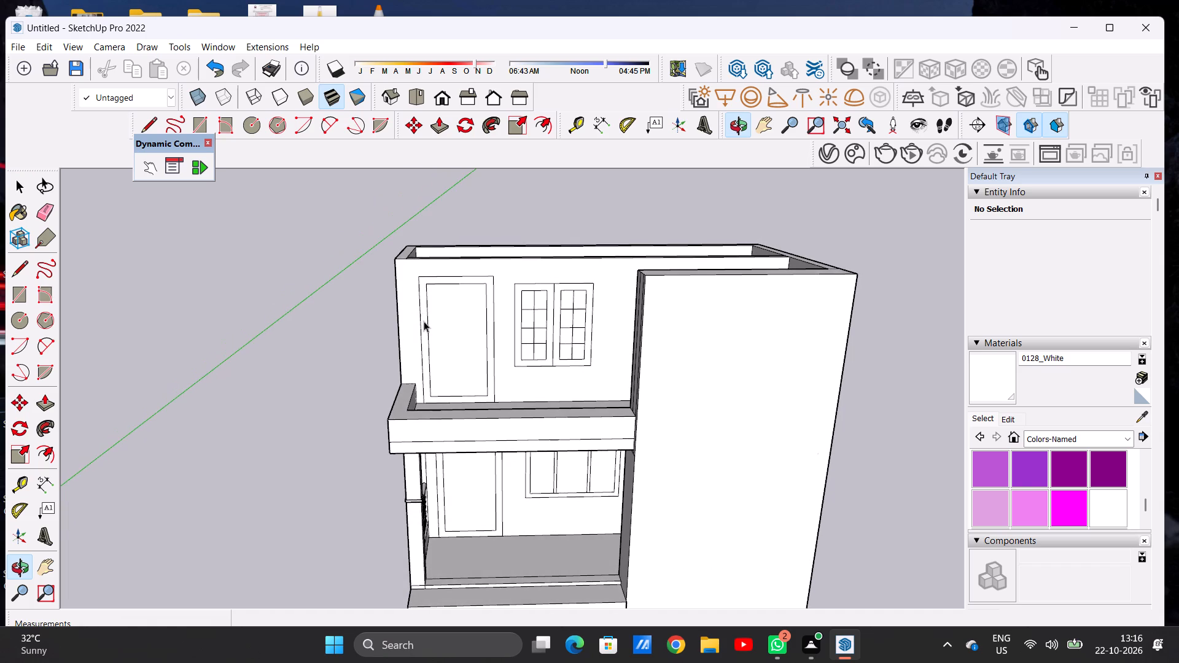
pyautogui.scroll(4, 411, 389)
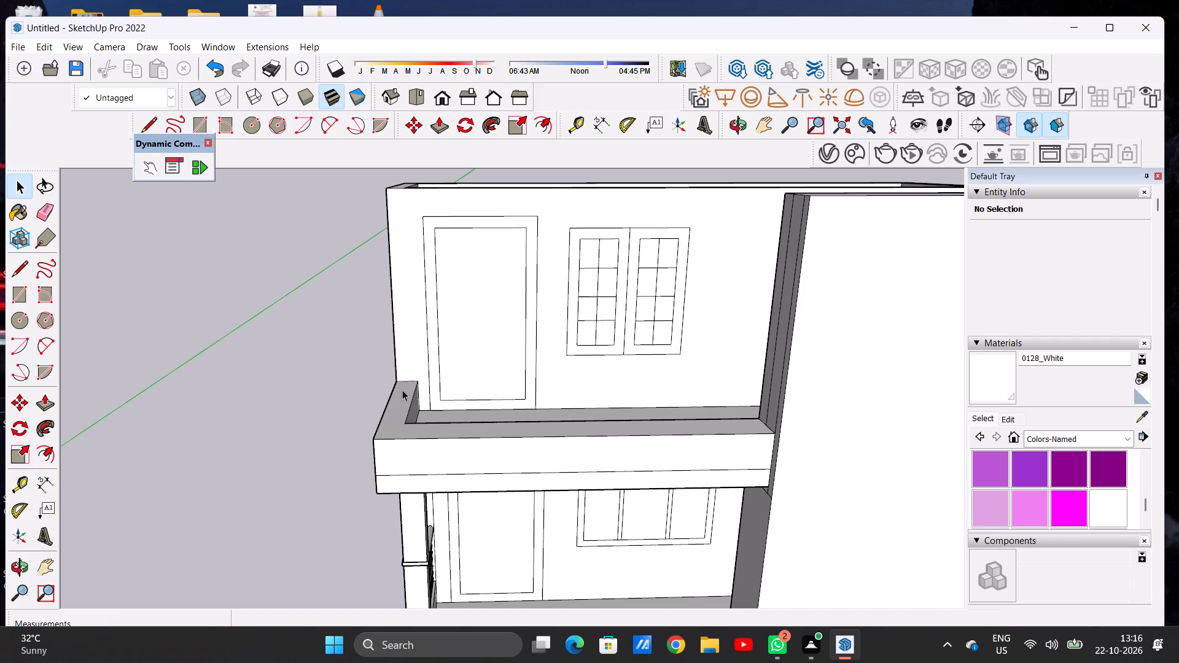
pyautogui.scroll(-3, 402, 390)
pyautogui.scroll(3, 420, 404)
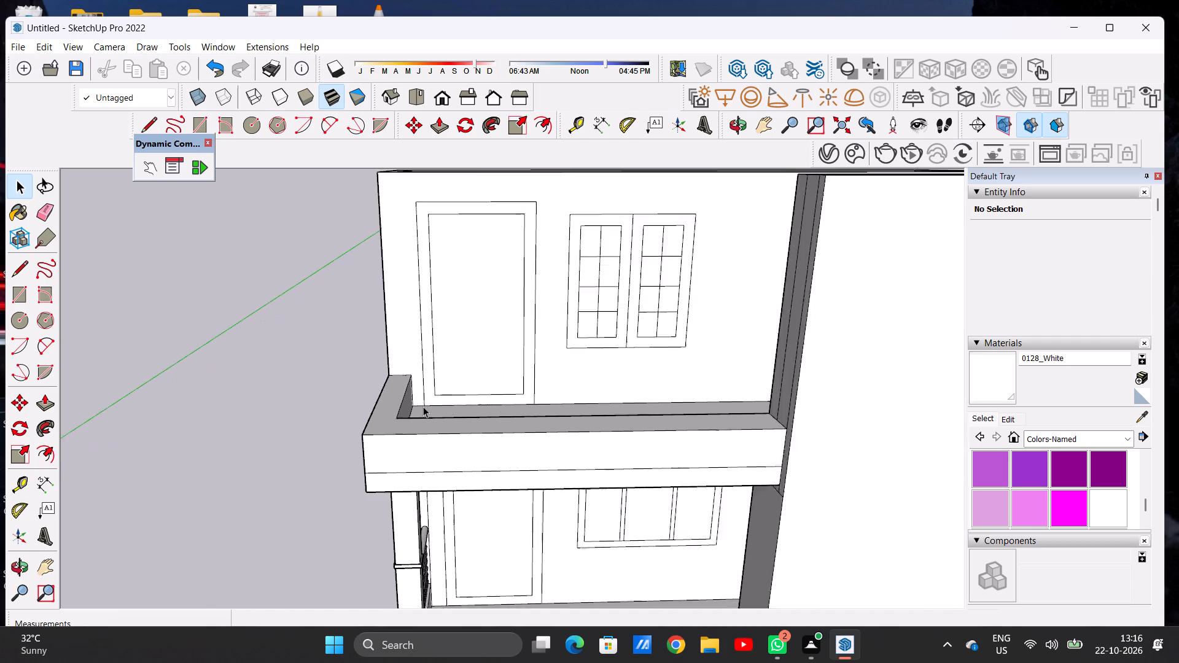
pyautogui.scroll(3, 423, 406)
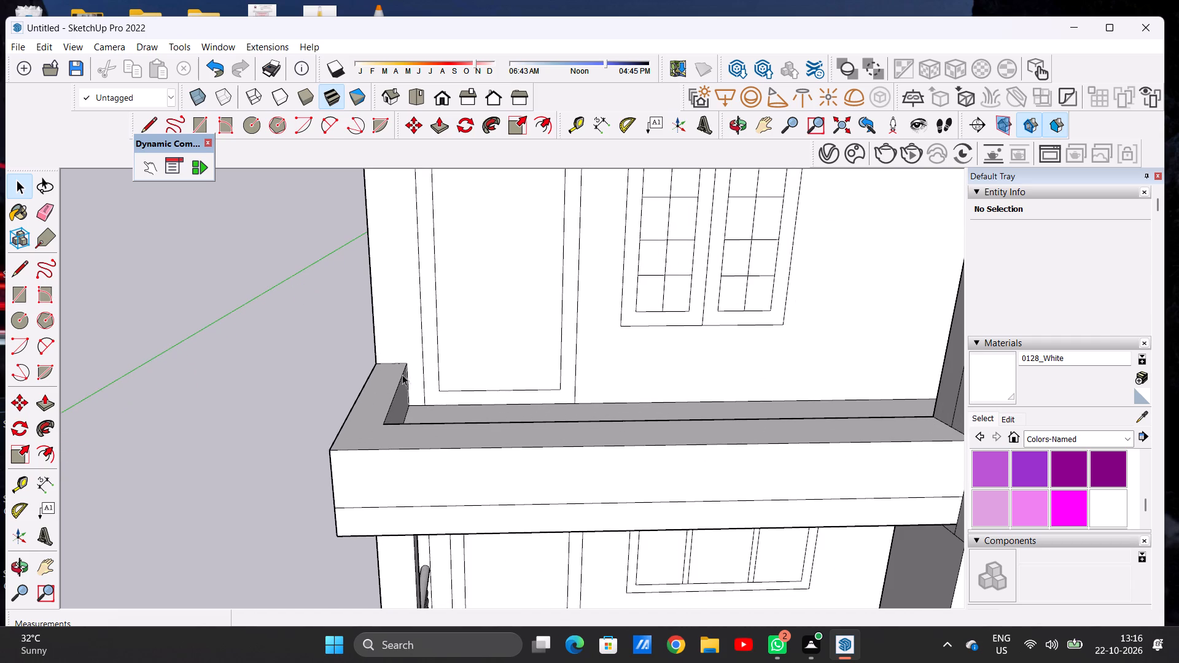
# Draw an L-shaped line on the parapet top near its outer edge, about 6' 9" along the side and 14' 5 7/8" along the front.
pyautogui.scroll(-4, 402, 374)
pyautogui.moveTo(387, 383); pyautogui.dragTo(398, 483, button='middle')
pyautogui.scroll(2, 398, 483)
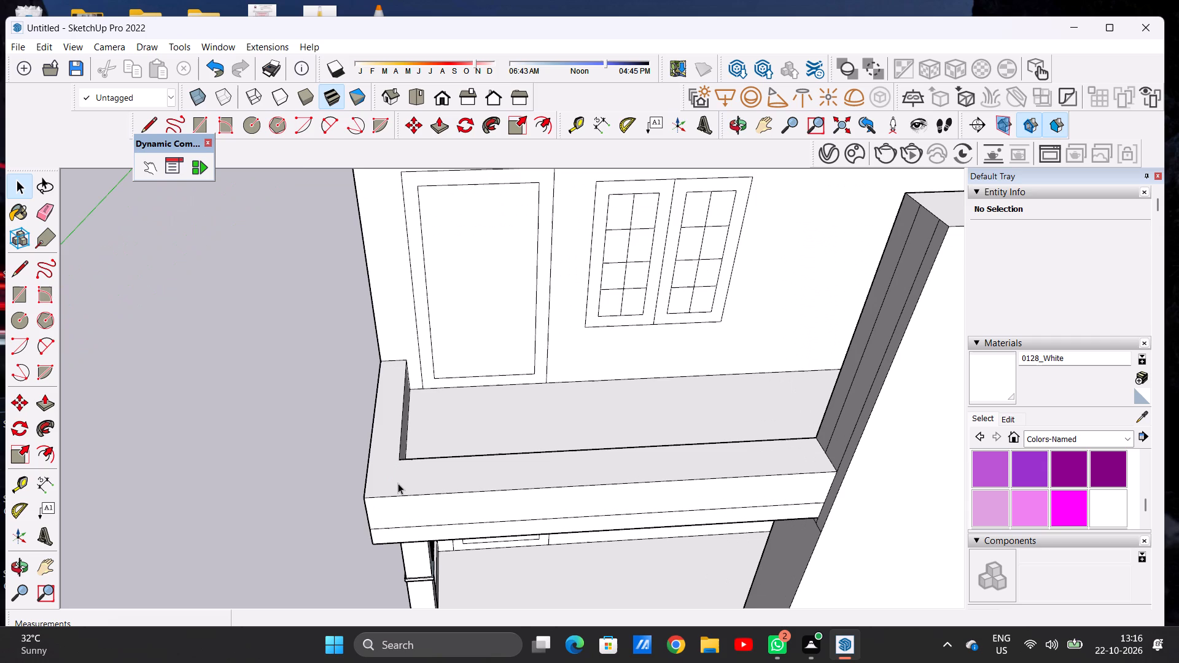
pyautogui.press('l')
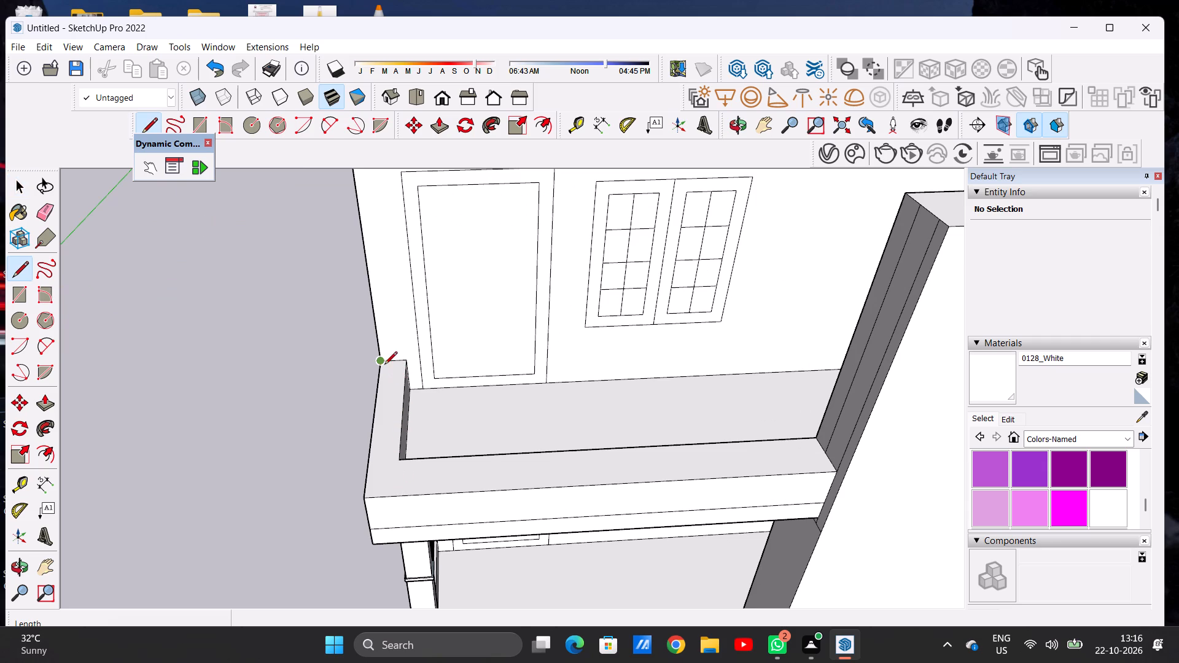
pyautogui.click(389, 365)
pyautogui.click(381, 480)
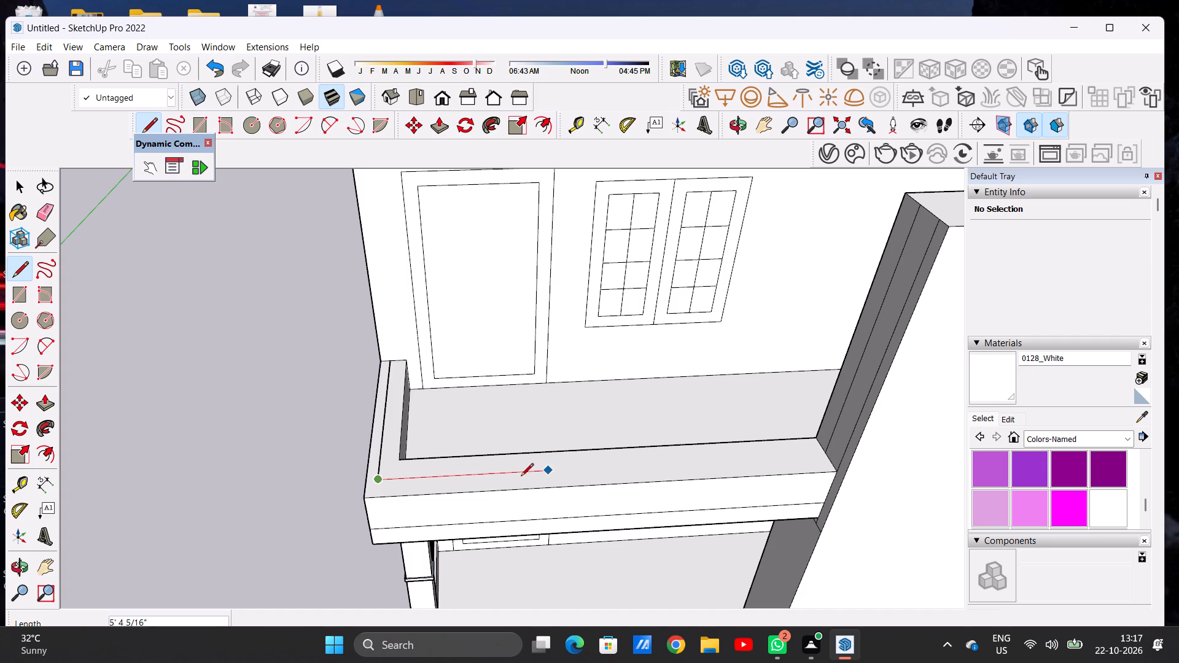
pyautogui.scroll(7, 395, 484)
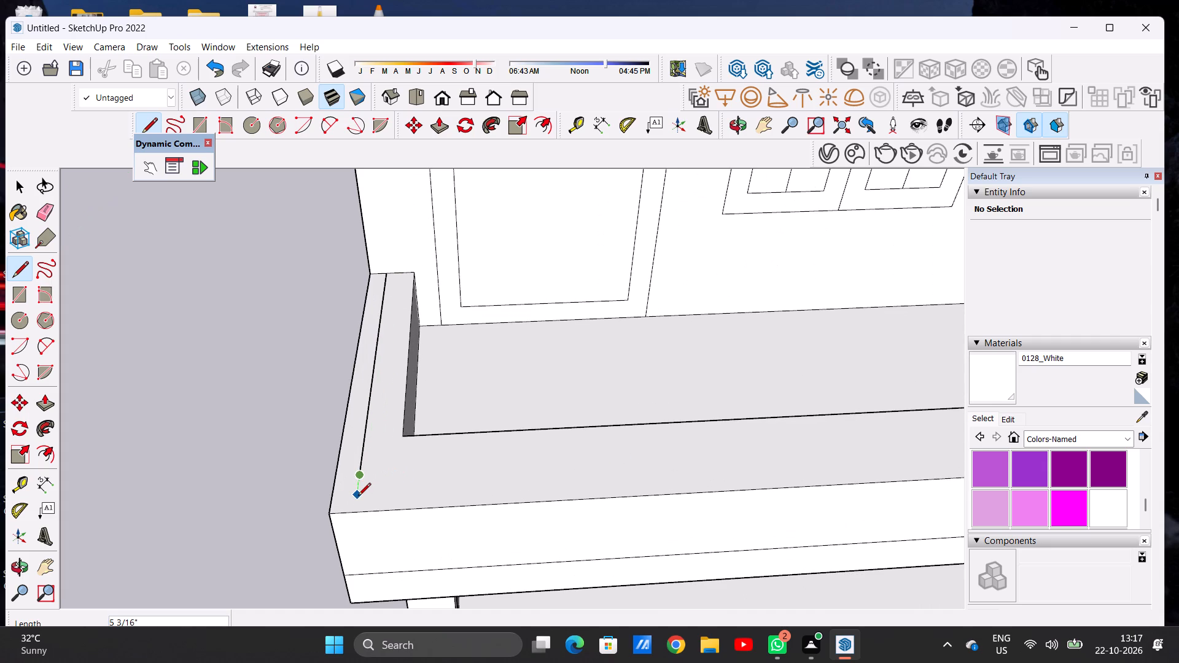
pyautogui.click(358, 497)
pyautogui.scroll(-8, 476, 489)
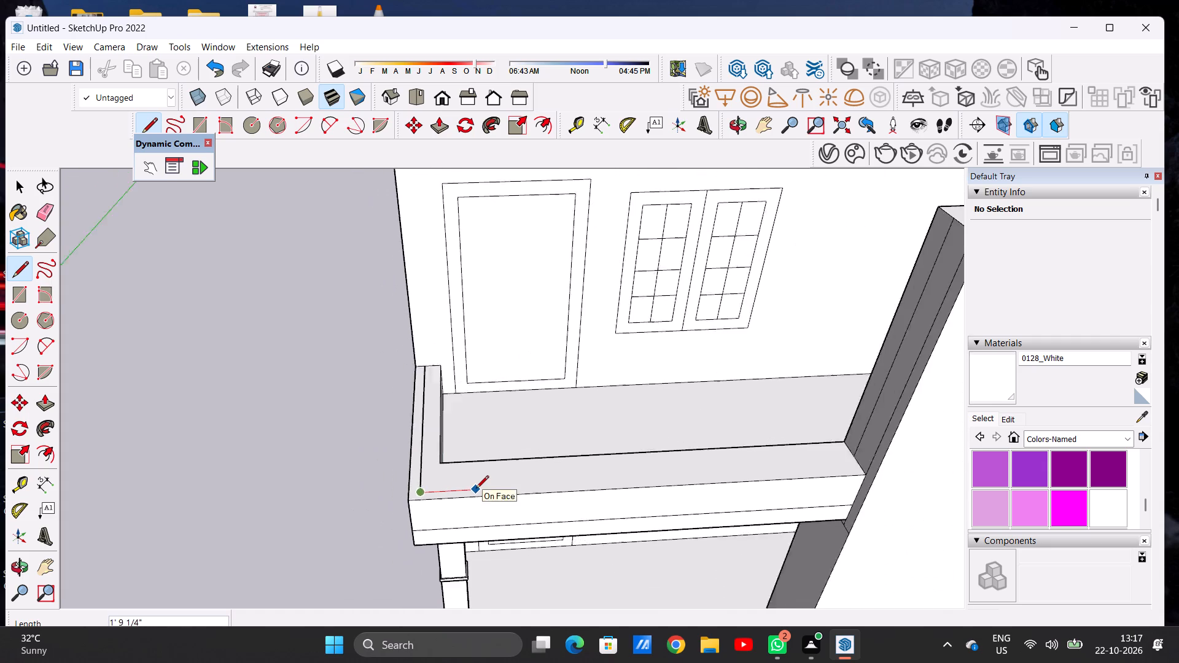
pyautogui.scroll(-2, 476, 489)
pyautogui.scroll(7, 674, 466)
pyautogui.scroll(-8, 740, 474)
pyautogui.scroll(1, 737, 476)
pyautogui.scroll(7, 835, 467)
pyautogui.click(842, 484)
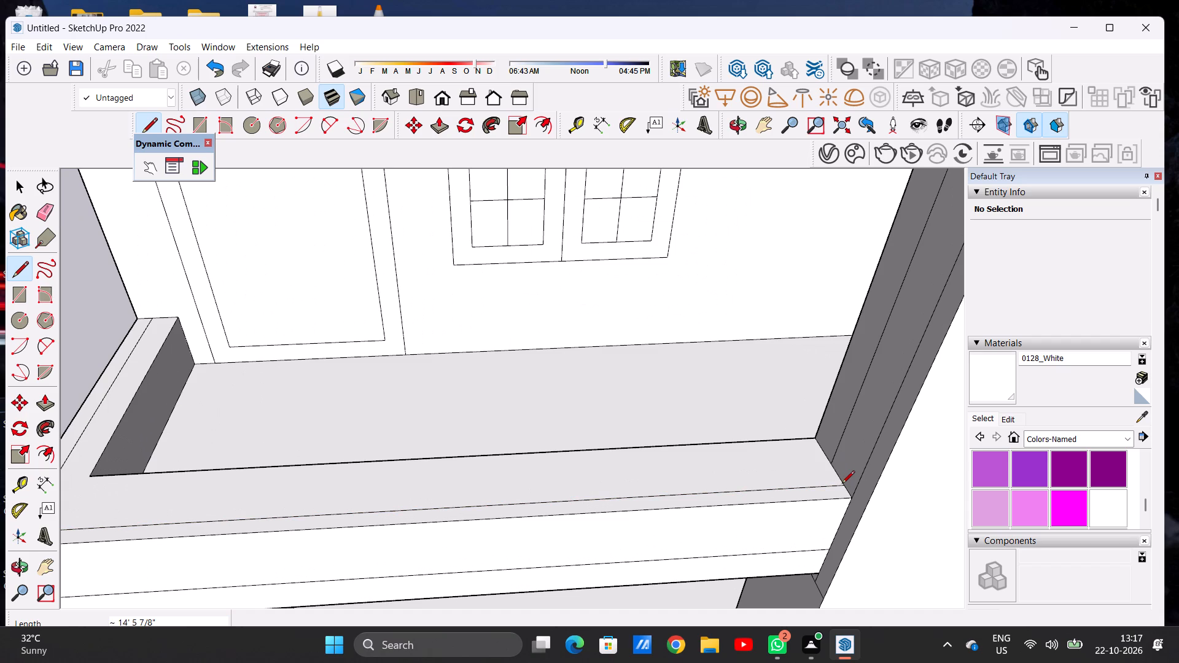
pyautogui.press('space')
# Draw a parallel line about 14' 5 7/8" long on the front parapet's top, slightly inside the first front line.
pyautogui.scroll(-11, 510, 512)
pyautogui.scroll(6, 392, 503)
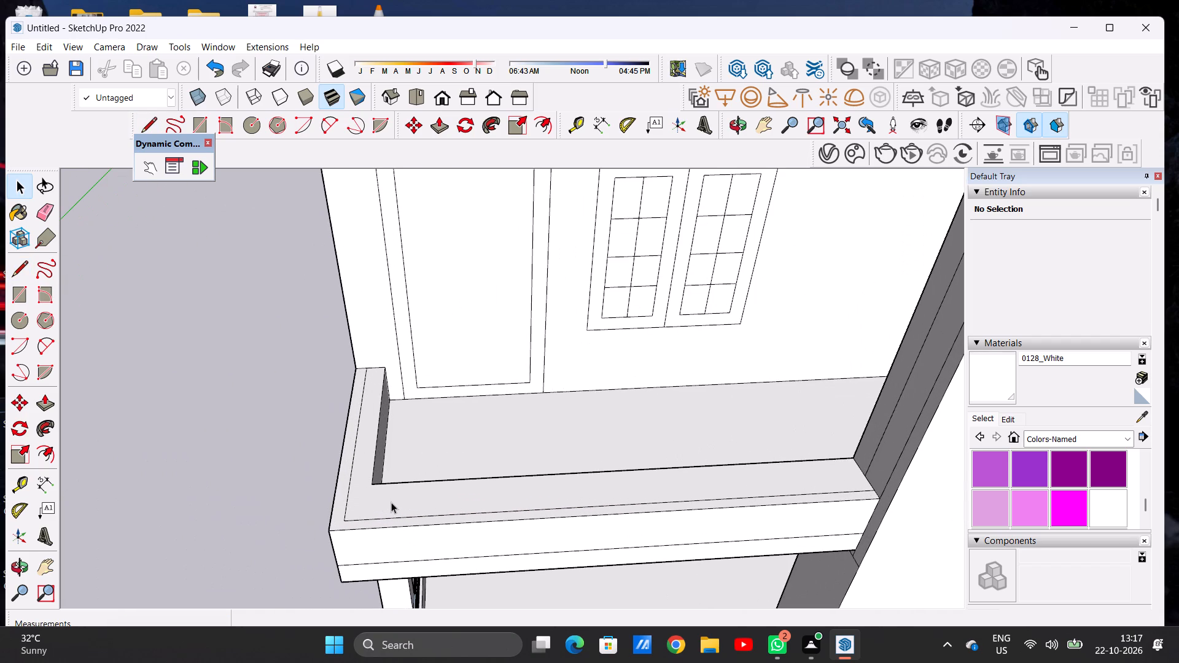
pyautogui.scroll(-3, 378, 497)
pyautogui.scroll(4, 452, 495)
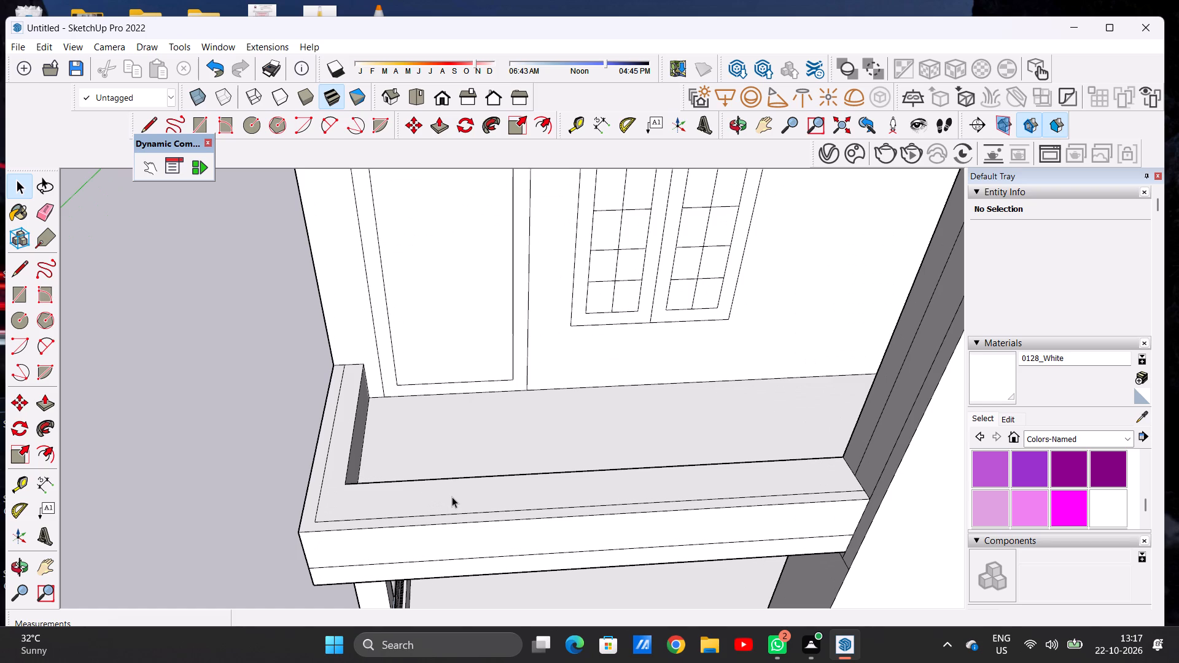
pyautogui.press('l')
pyautogui.scroll(6, 407, 519)
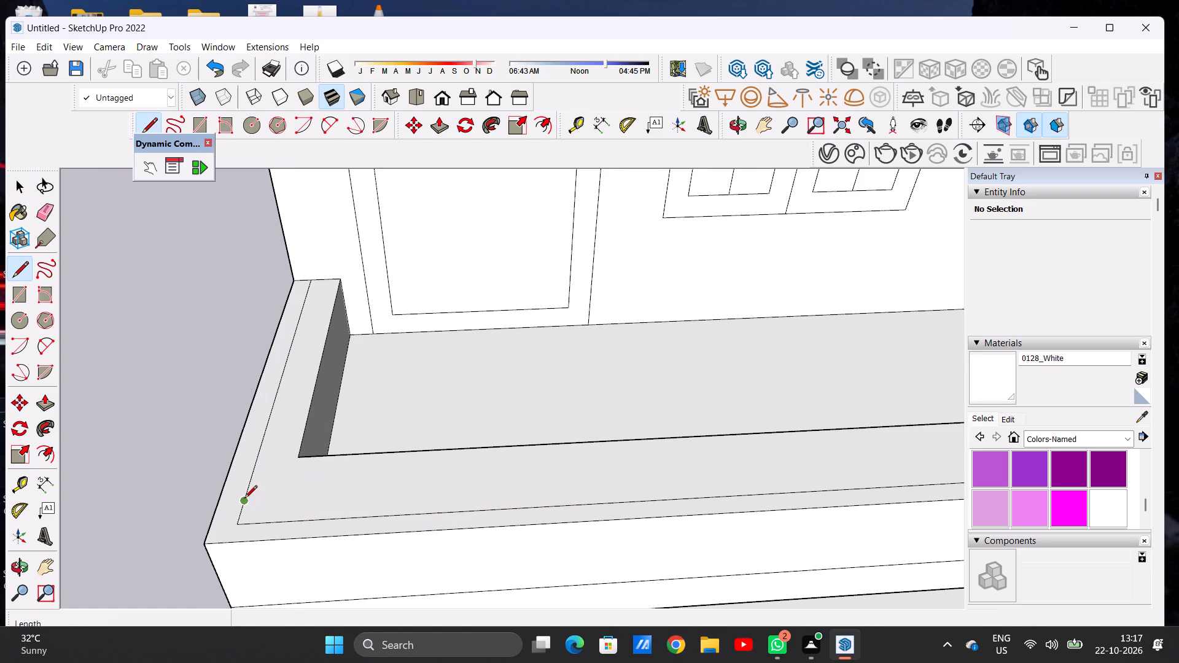
pyautogui.click(244, 499)
pyautogui.scroll(-8, 446, 500)
pyautogui.scroll(4, 789, 467)
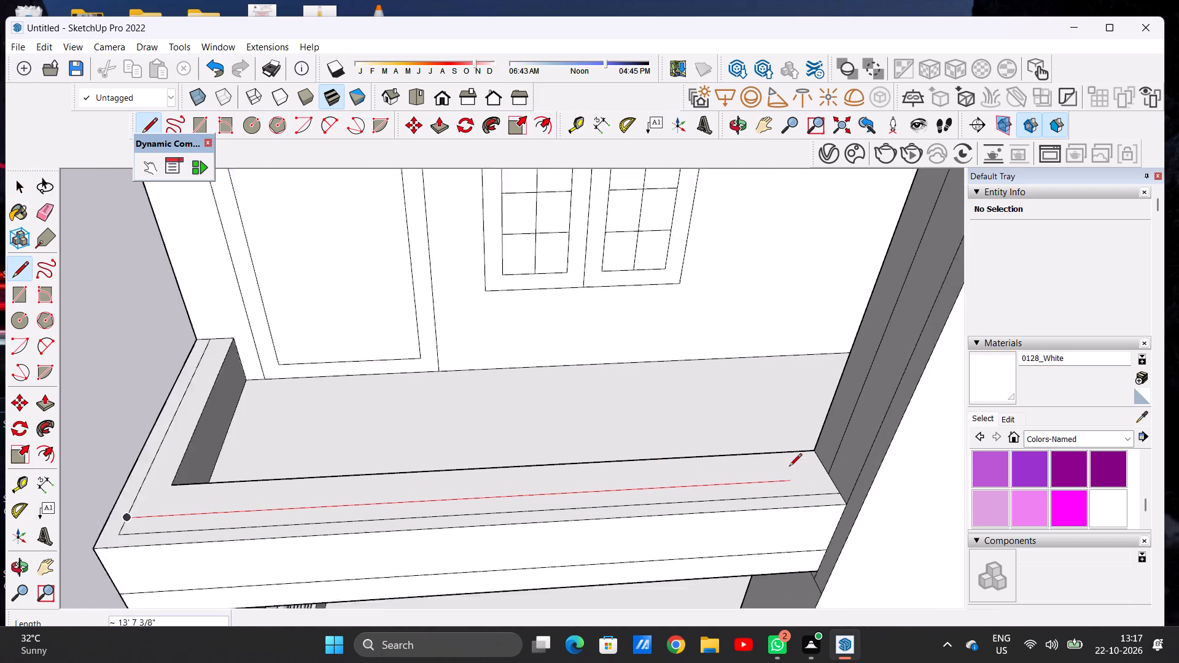
pyautogui.scroll(2, 789, 467)
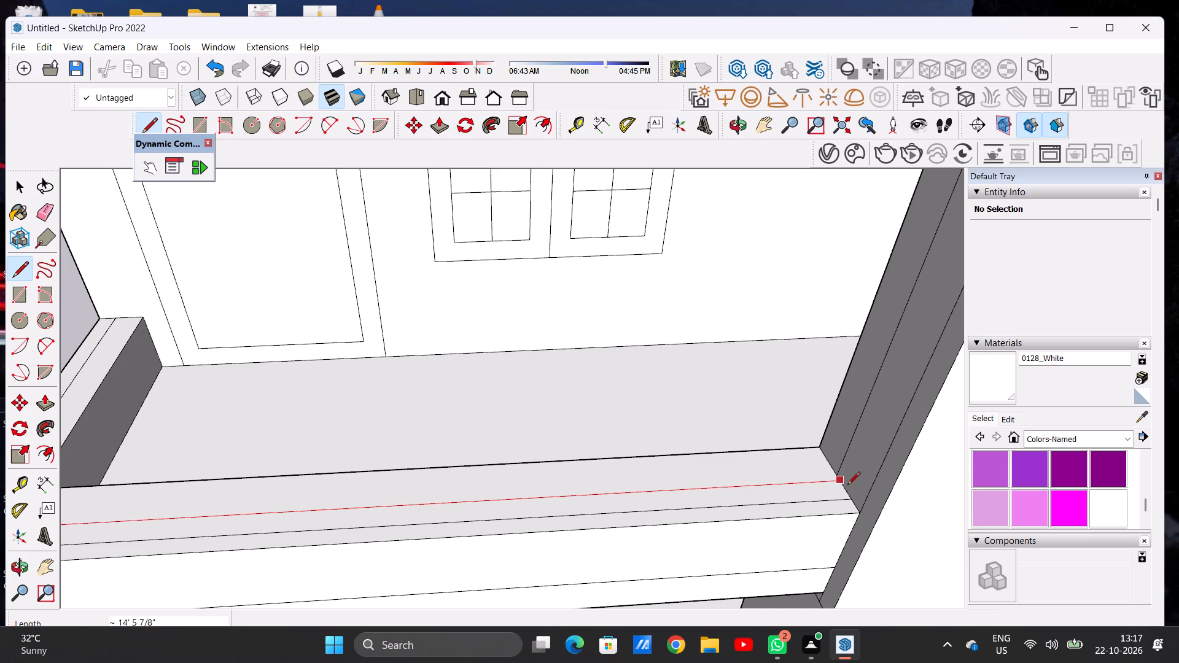
pyautogui.click(847, 486)
pyautogui.press('space')
# Erase the outer of the two front parapet lines and the leftover line end at the corner.
pyautogui.press('e')
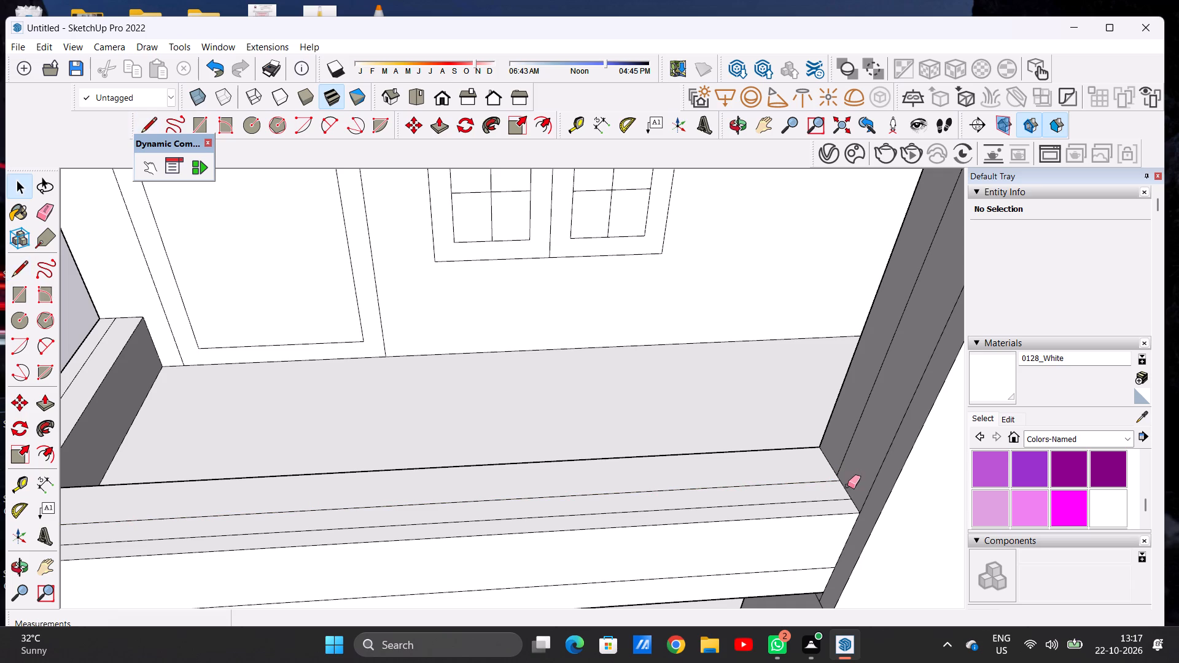
pyautogui.moveTo(814, 500); pyautogui.dragTo(817, 508)
pyautogui.scroll(-9, 827, 481)
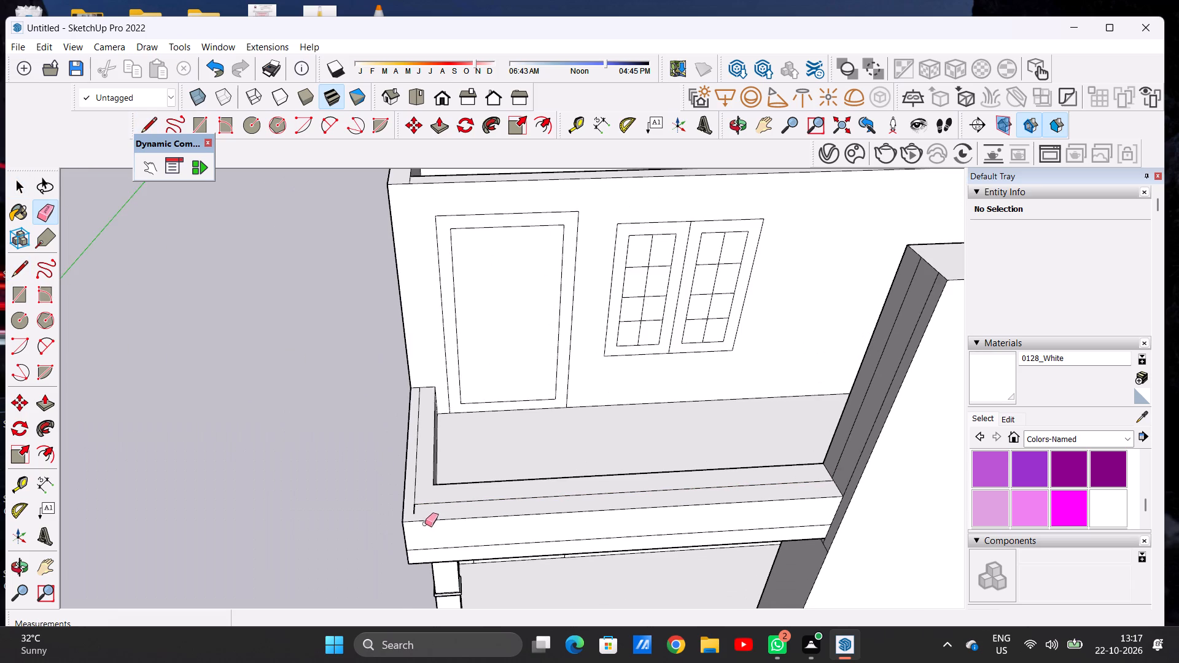
pyautogui.scroll(18, 421, 519)
pyautogui.moveTo(406, 498); pyautogui.dragTo(419, 503)
pyautogui.press('space')
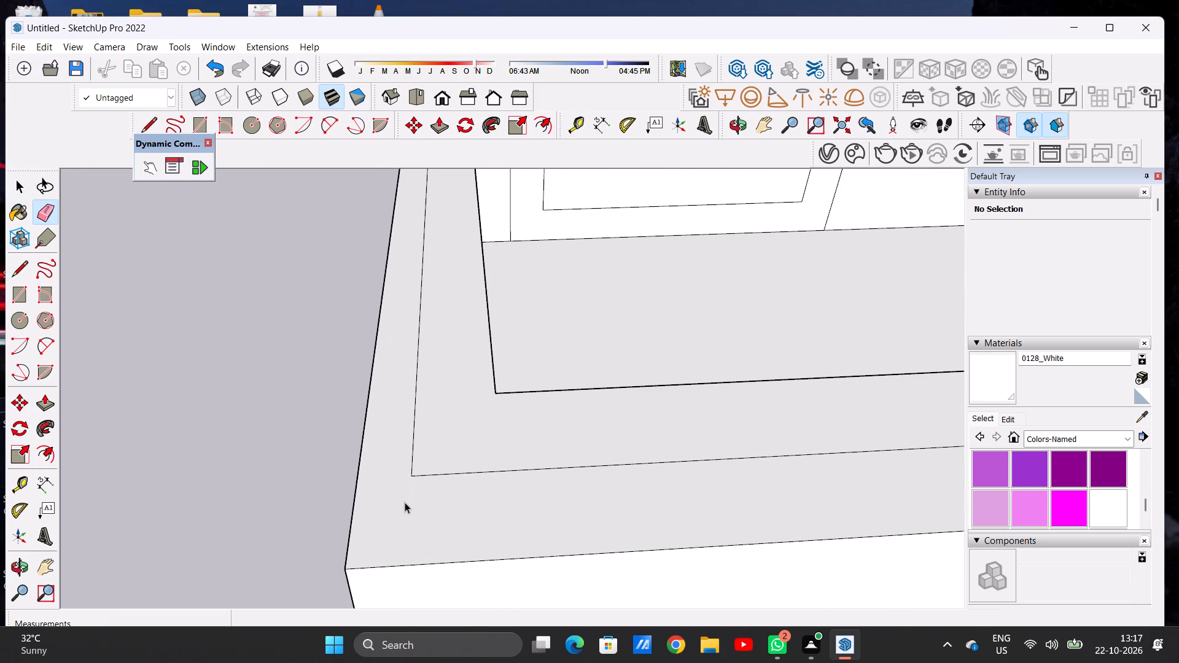
# Draw two cross lines, about 7 7/16" and 10 3/16" long, to enclose a rectangle on the front parapet's top at the corner.
pyautogui.scroll(-8, 388, 505)
pyautogui.scroll(-11, 283, 518)
pyautogui.scroll(-1, 348, 493)
pyautogui.scroll(3, 348, 493)
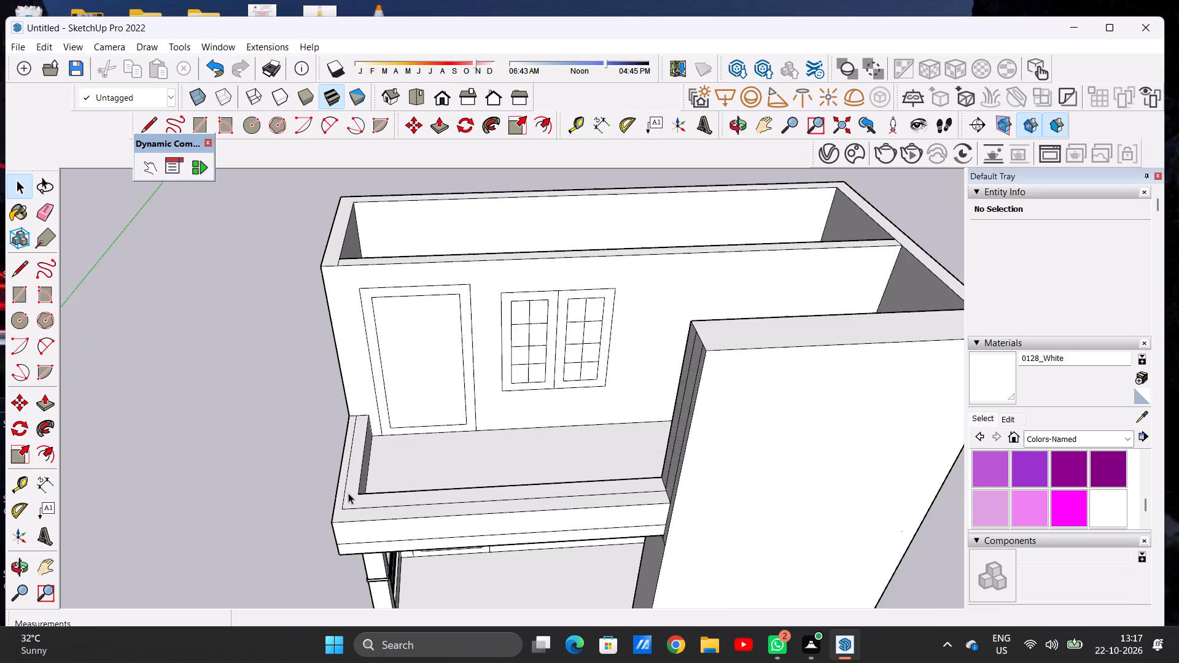
pyautogui.scroll(10, 348, 493)
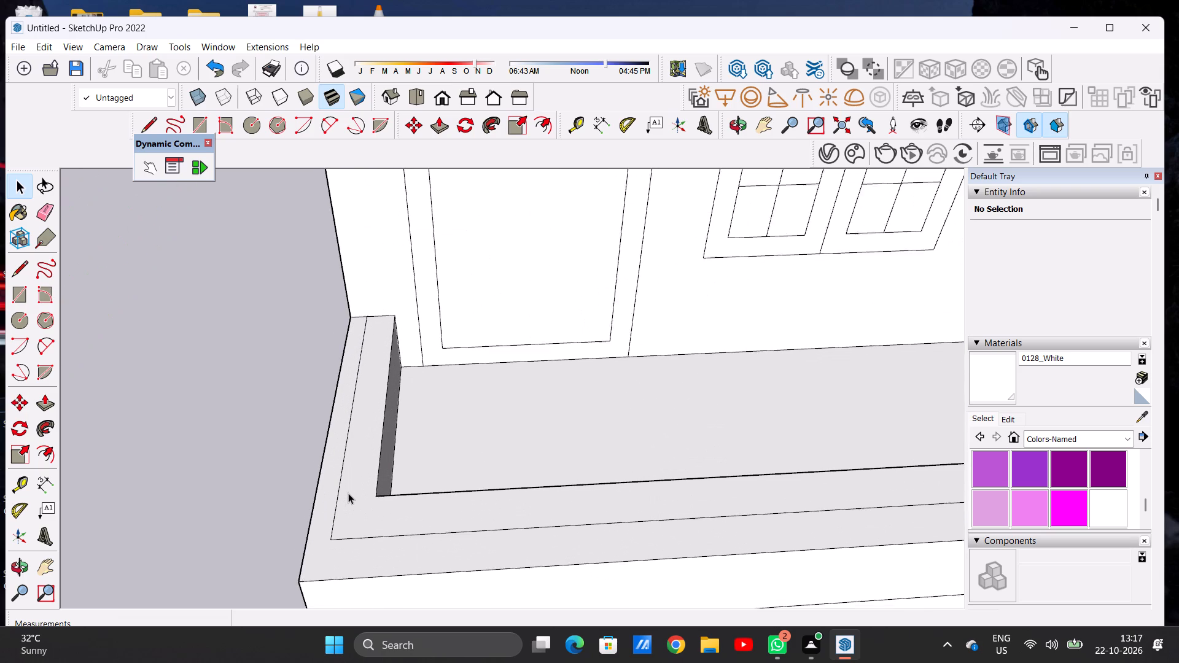
pyautogui.scroll(2, 348, 493)
pyautogui.press('l')
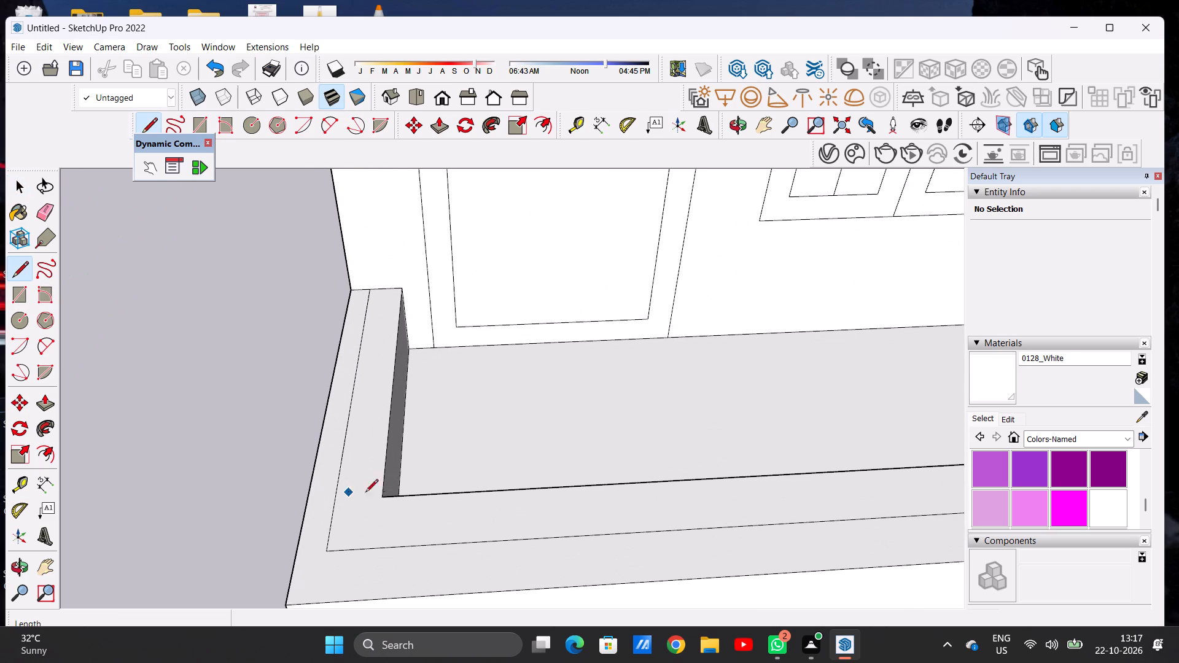
pyautogui.click(387, 493)
pyautogui.click(332, 497)
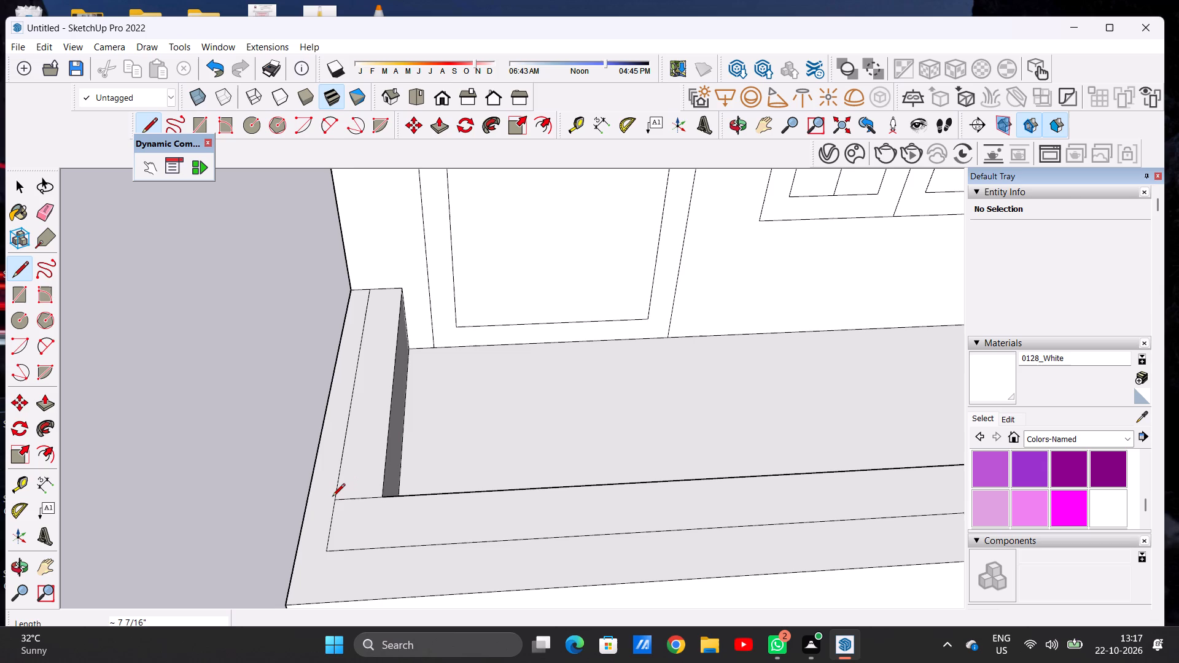
pyautogui.scroll(-3, 332, 497)
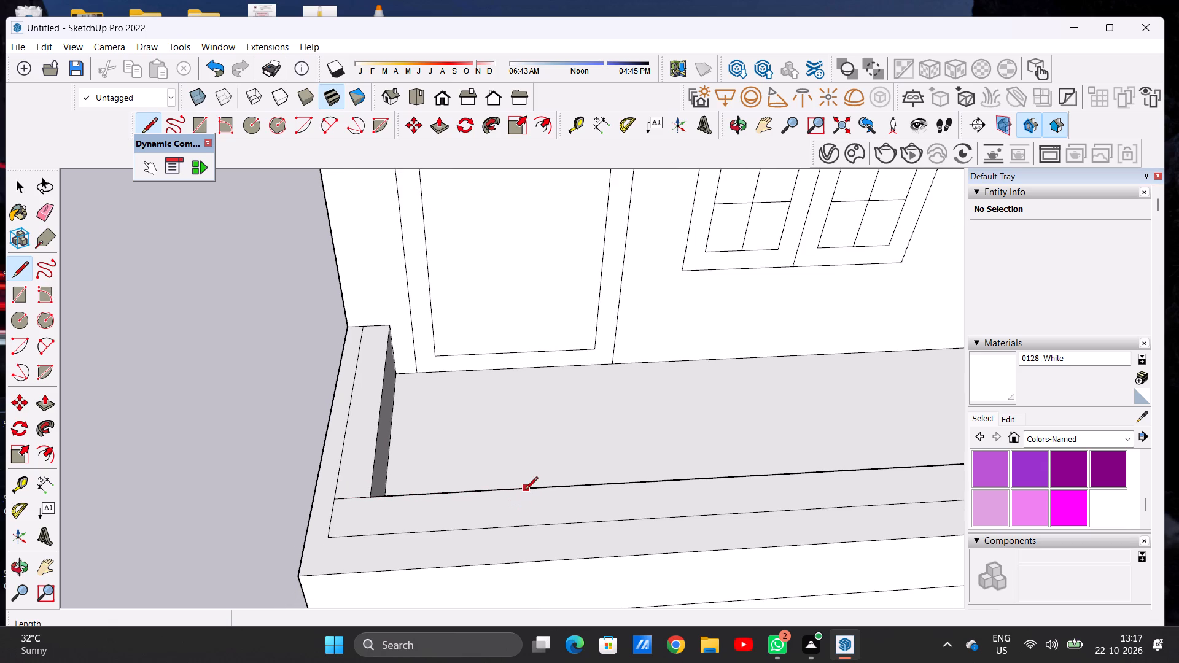
pyautogui.click(556, 485)
pyautogui.click(564, 525)
pyautogui.press('space')
# Pull the corner rectangle on the front parapet's top upward to raise a solid panel at the balcony's end.
pyautogui.scroll(-12, 390, 544)
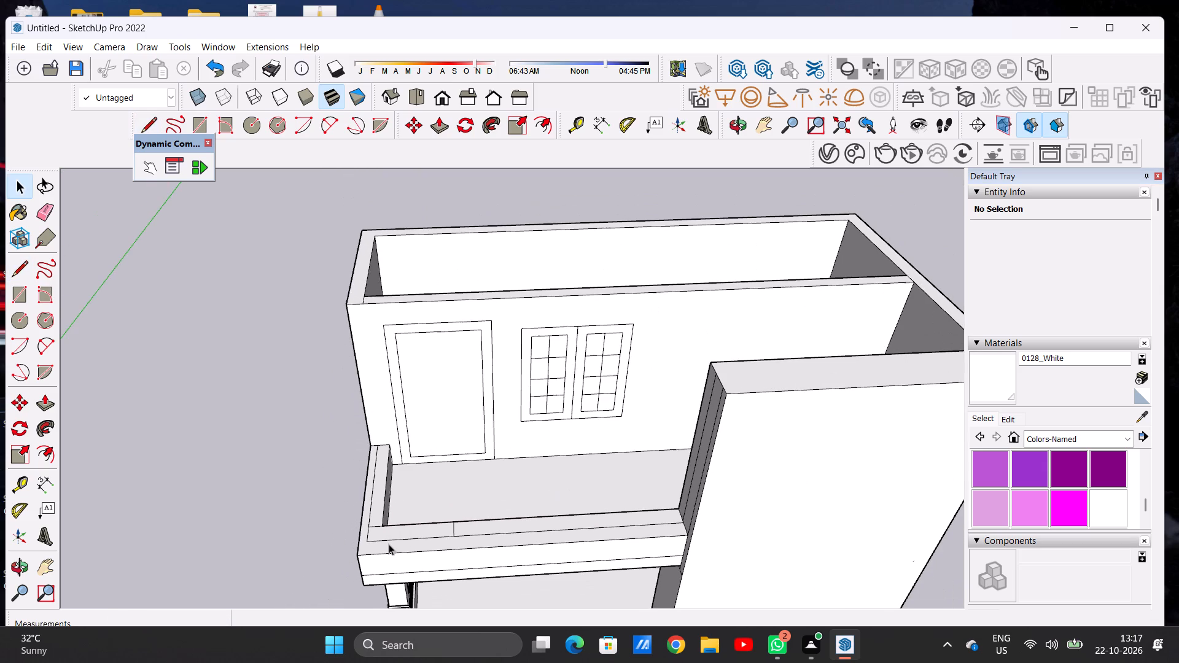
pyautogui.scroll(-1, 389, 544)
pyautogui.scroll(6, 430, 530)
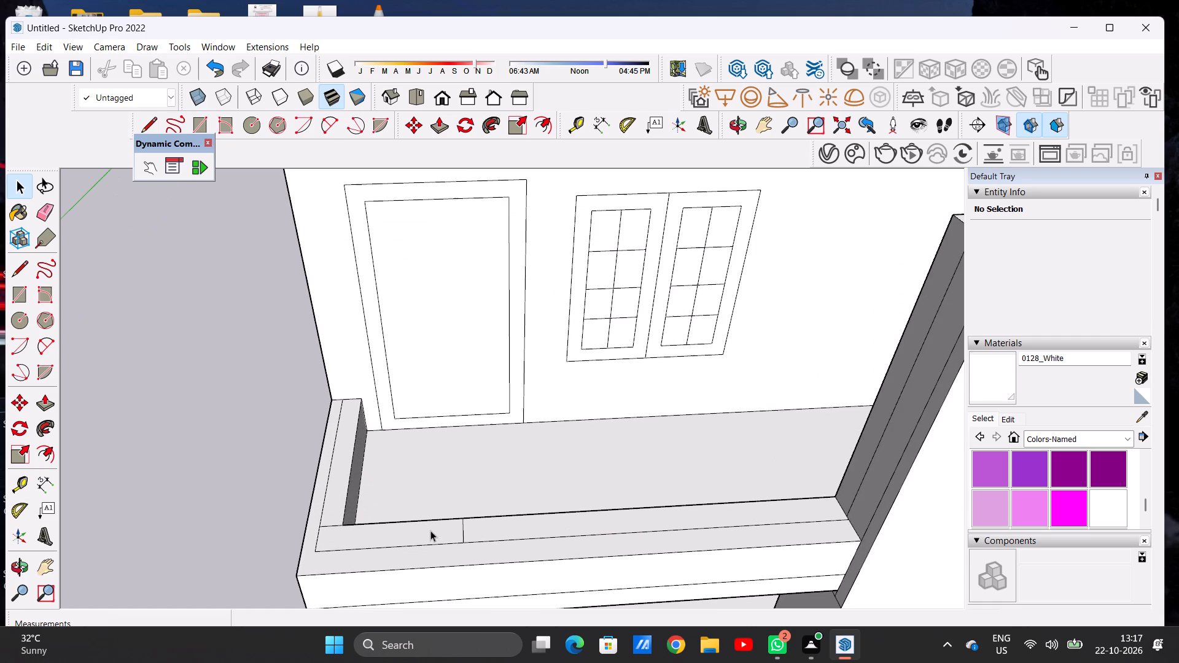
pyautogui.press('p')
pyautogui.scroll(4, 430, 530)
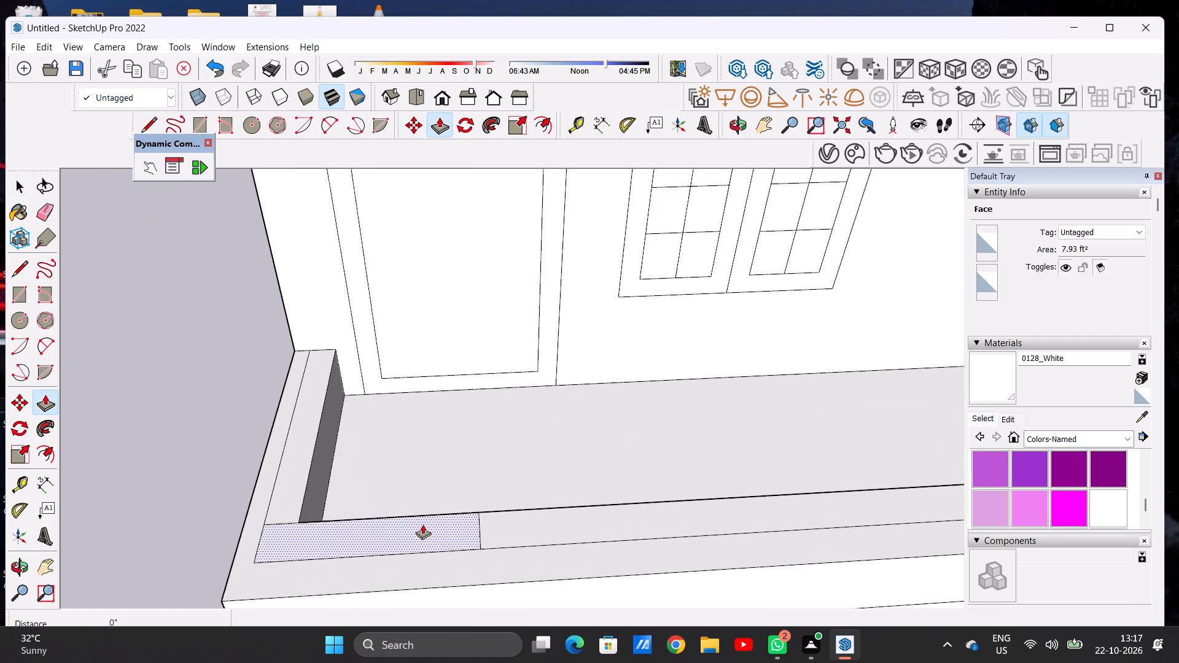
pyautogui.click(422, 524)
pyautogui.scroll(-9, 434, 421)
pyautogui.scroll(2, 435, 421)
pyautogui.scroll(-1, 435, 421)
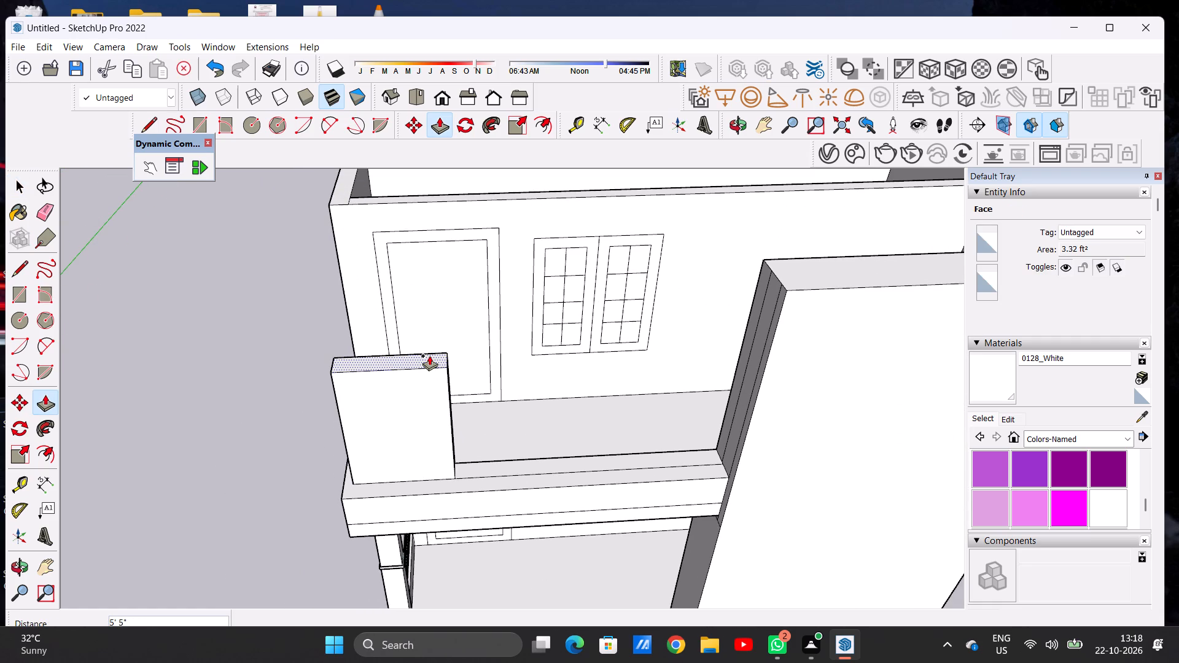
pyautogui.scroll(-4, 447, 389)
pyautogui.moveTo(449, 389); pyautogui.dragTo(461, 300, button='middle')
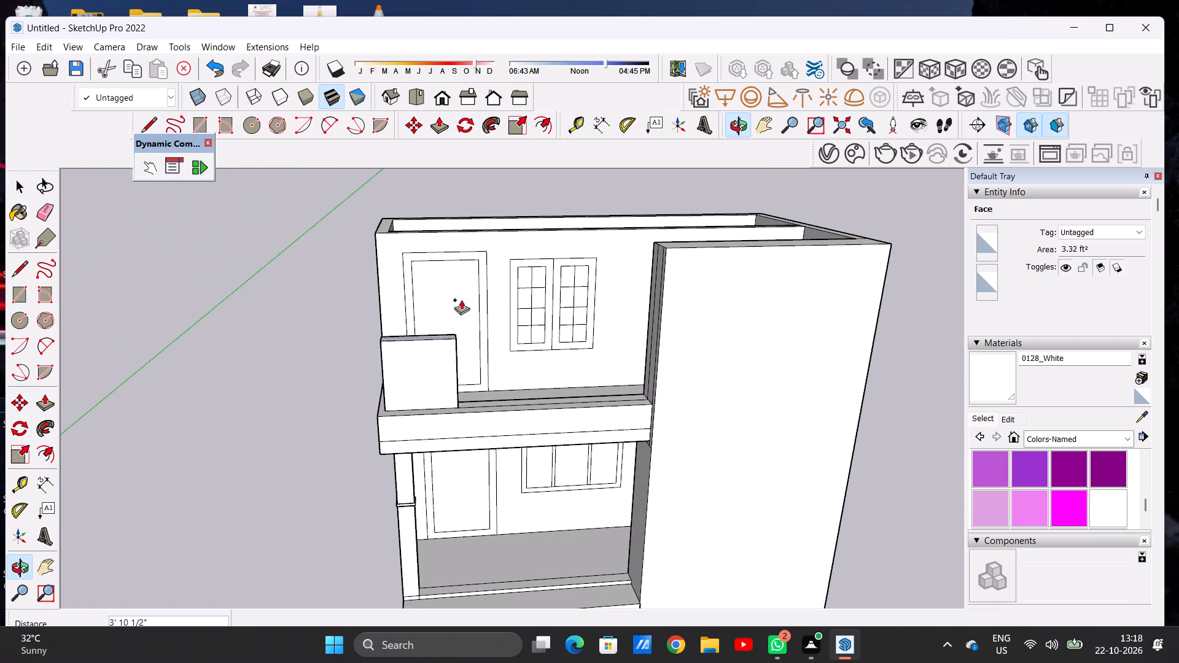
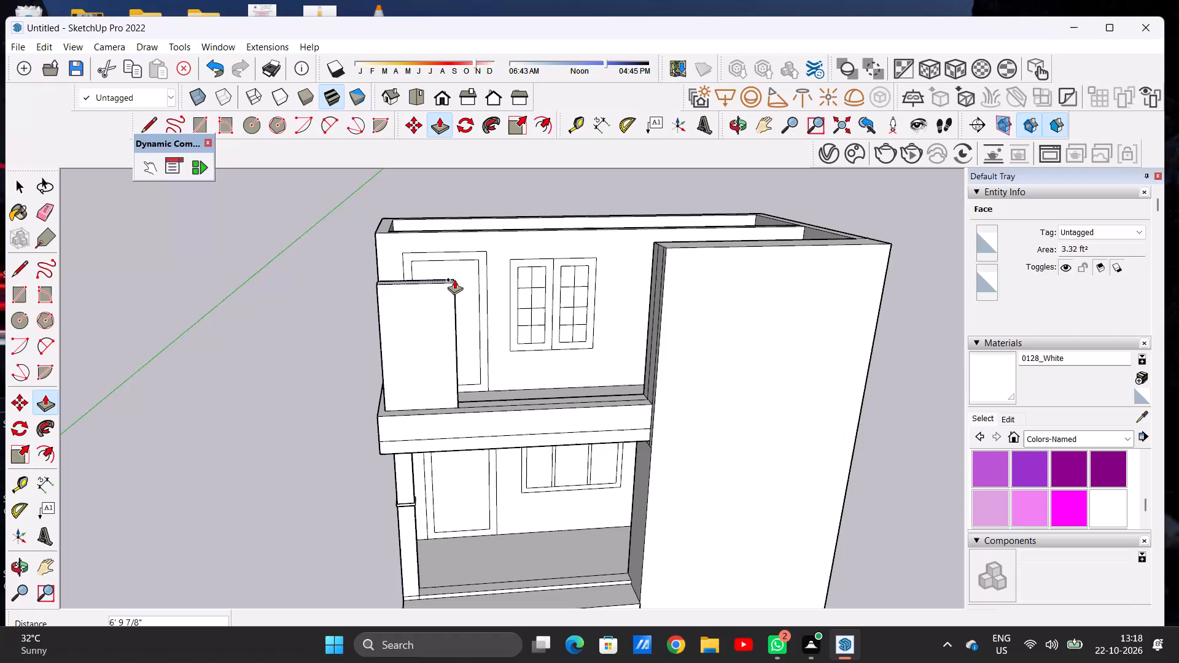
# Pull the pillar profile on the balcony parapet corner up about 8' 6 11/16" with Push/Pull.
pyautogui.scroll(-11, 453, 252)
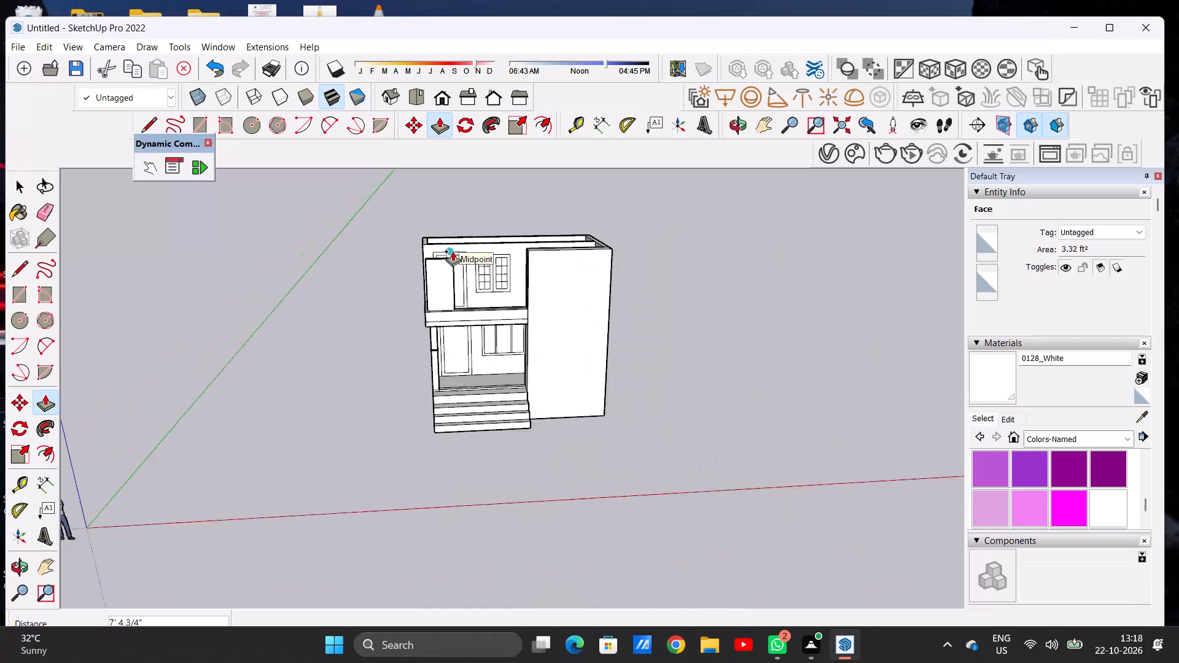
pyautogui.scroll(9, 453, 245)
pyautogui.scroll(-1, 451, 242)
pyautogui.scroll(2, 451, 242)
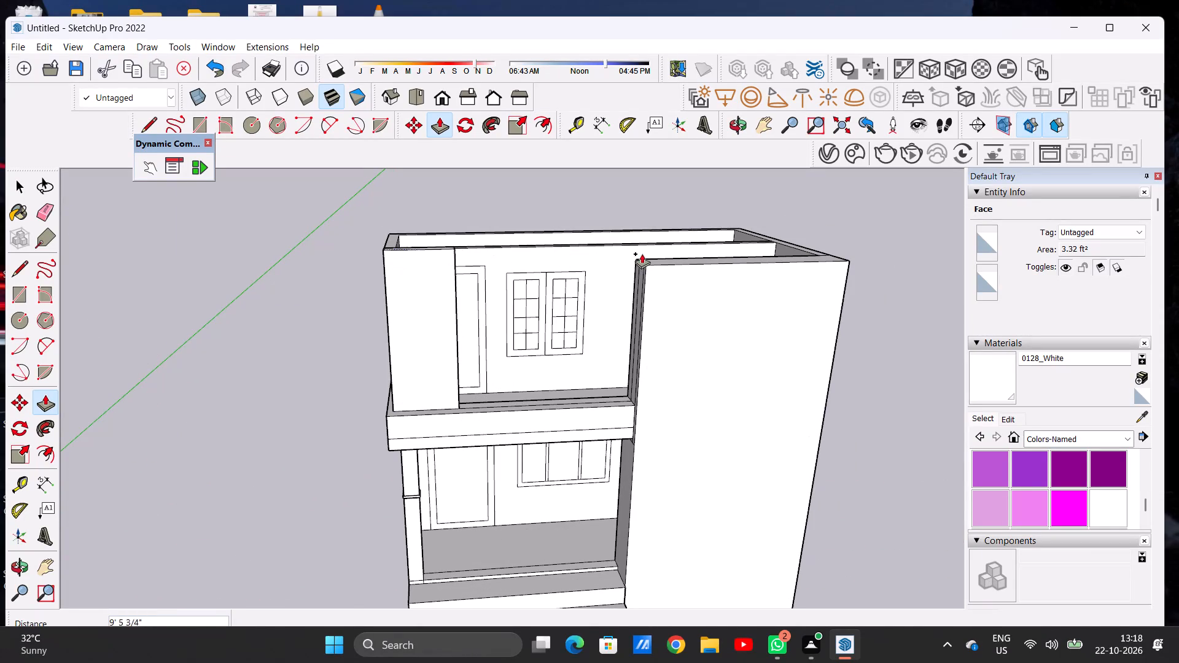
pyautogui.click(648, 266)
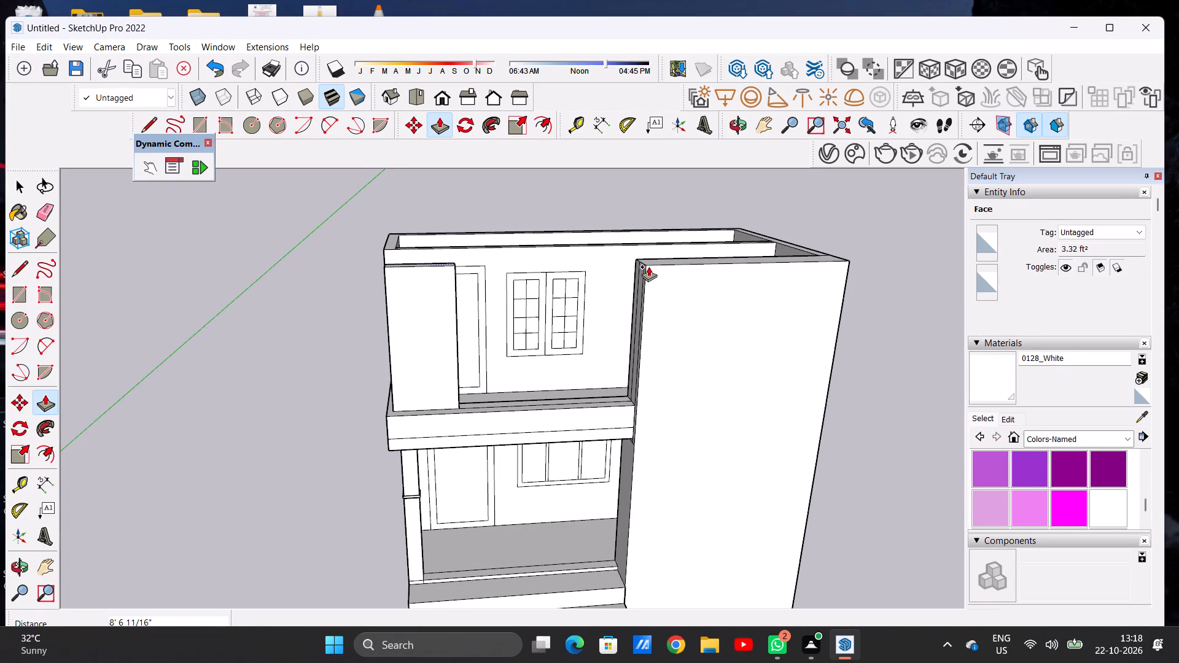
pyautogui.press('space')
# Examine the raised balcony pillar against the upper-floor walls from the front and side.
pyautogui.scroll(-7, 510, 350)
pyautogui.moveTo(439, 353); pyautogui.dragTo(741, 359, button='middle')
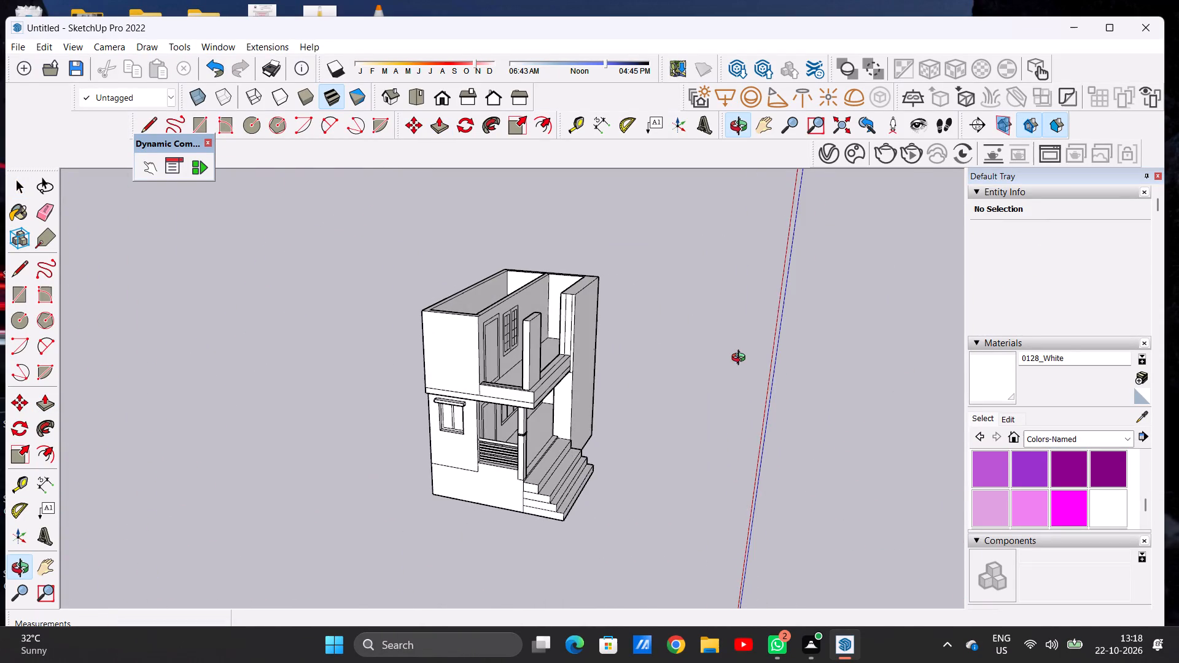
pyautogui.moveTo(741, 359); pyautogui.dragTo(385, 339, button='middle')
pyautogui.scroll(7, 443, 308)
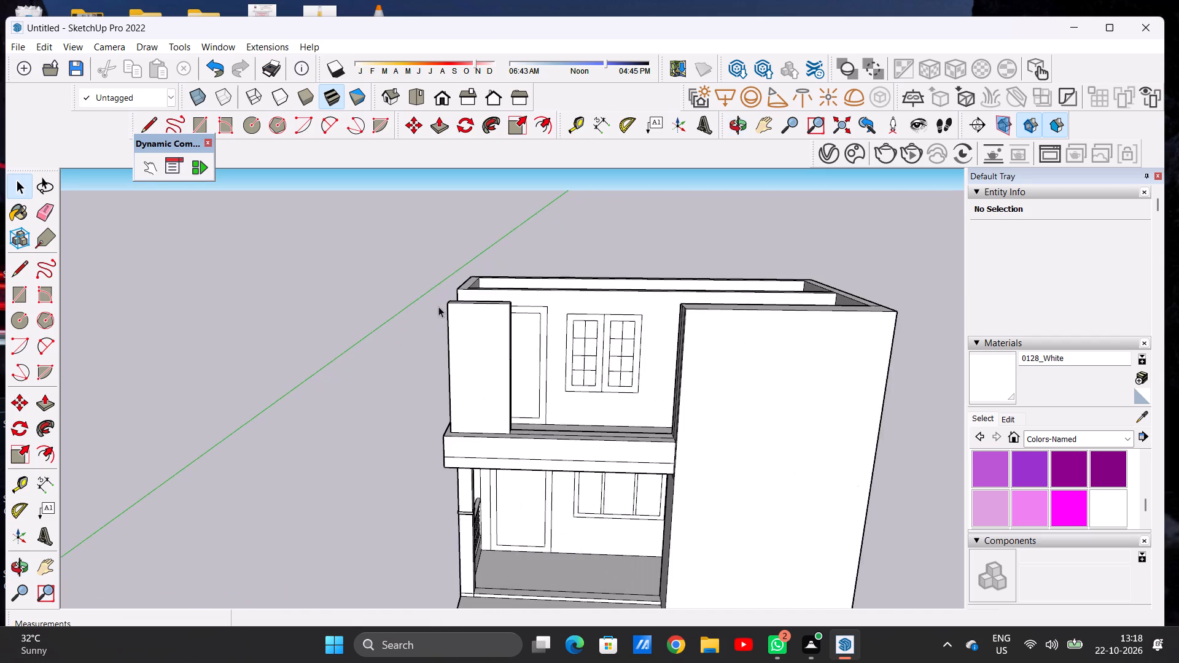
pyautogui.moveTo(438, 306); pyautogui.dragTo(831, 340, button='middle')
pyautogui.scroll(7, 562, 341)
pyautogui.scroll(-7, 562, 341)
pyautogui.moveTo(569, 359); pyautogui.dragTo(600, 327, button='middle')
pyautogui.moveTo(600, 327); pyautogui.dragTo(623, 403, button='middle')
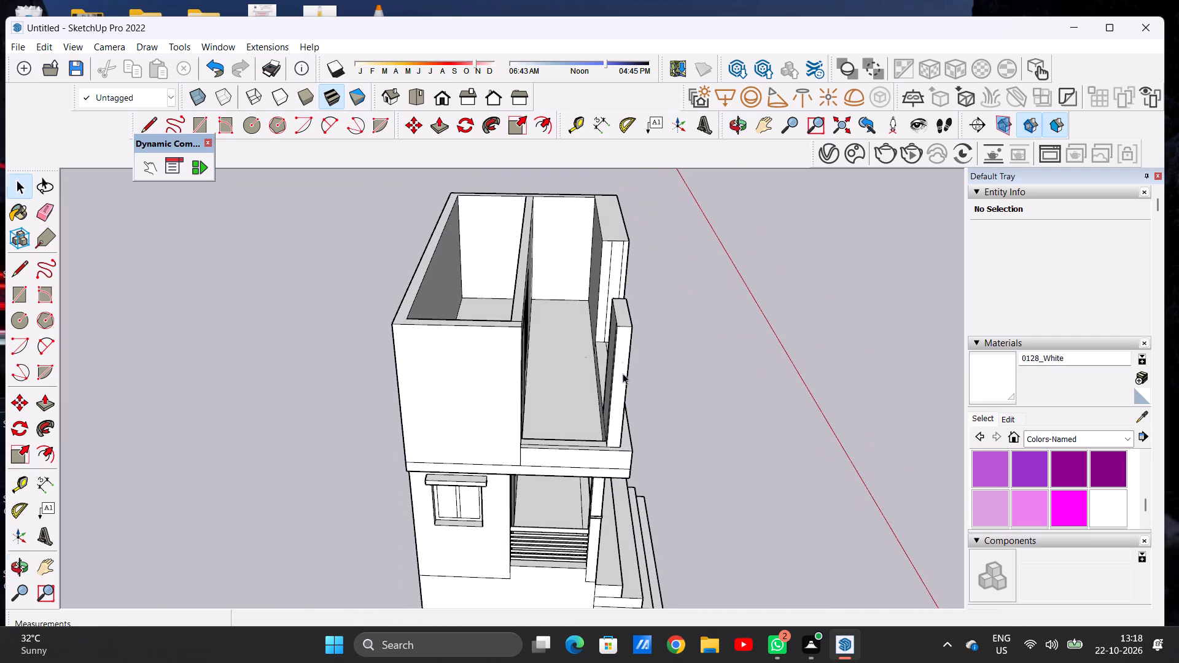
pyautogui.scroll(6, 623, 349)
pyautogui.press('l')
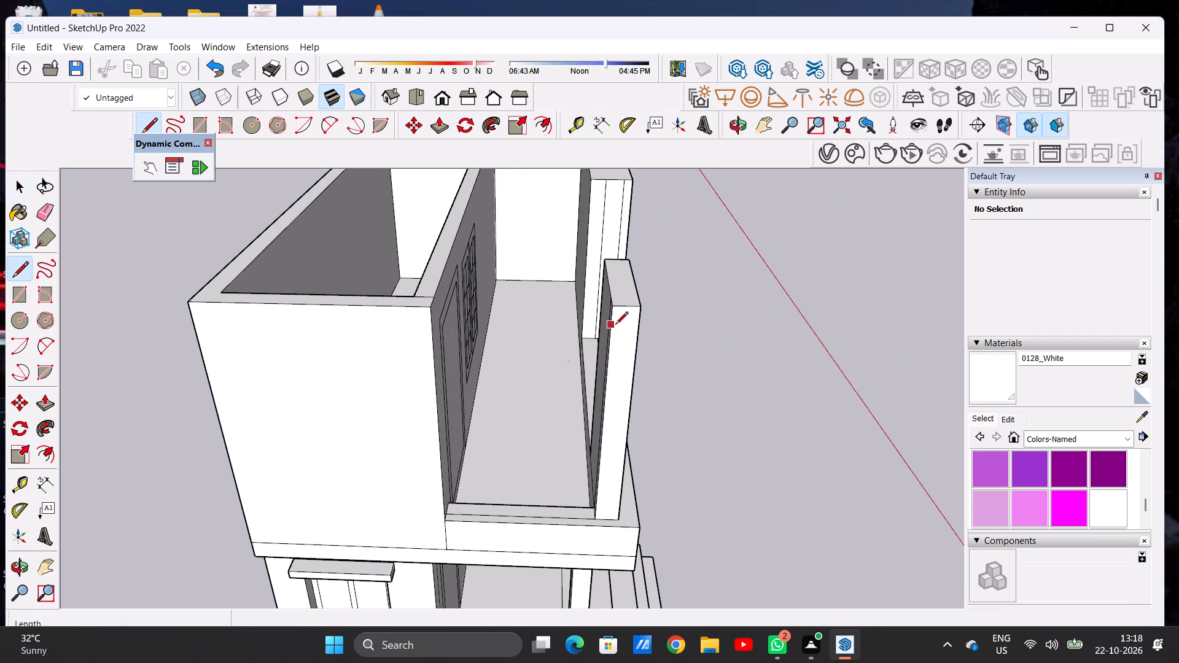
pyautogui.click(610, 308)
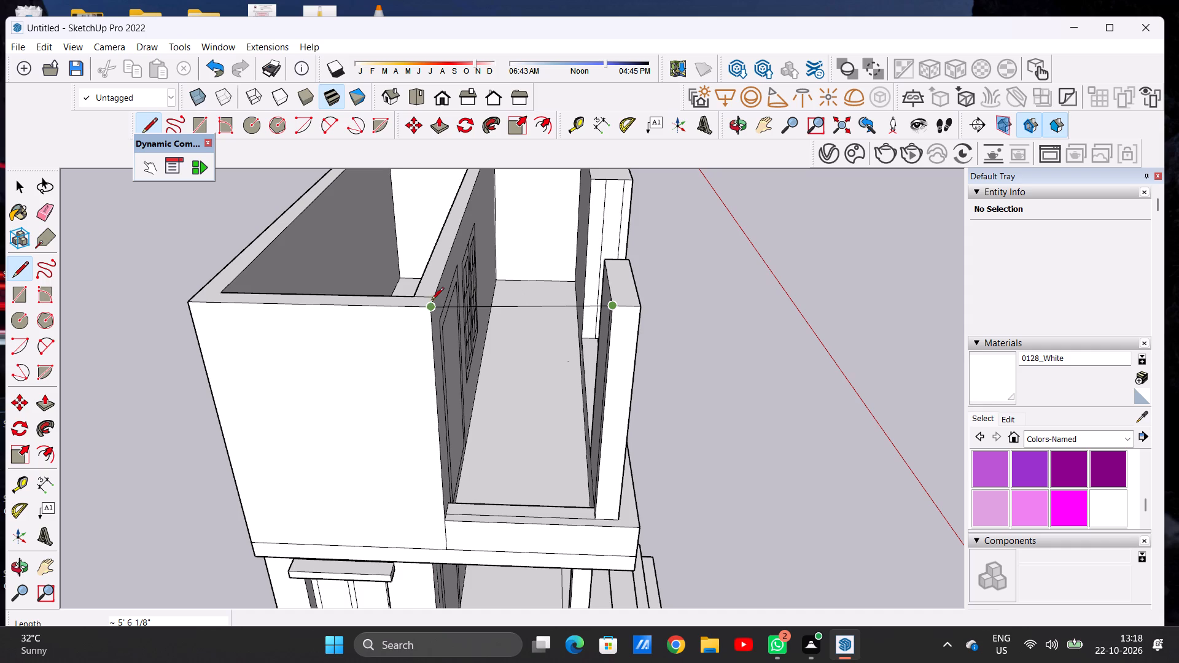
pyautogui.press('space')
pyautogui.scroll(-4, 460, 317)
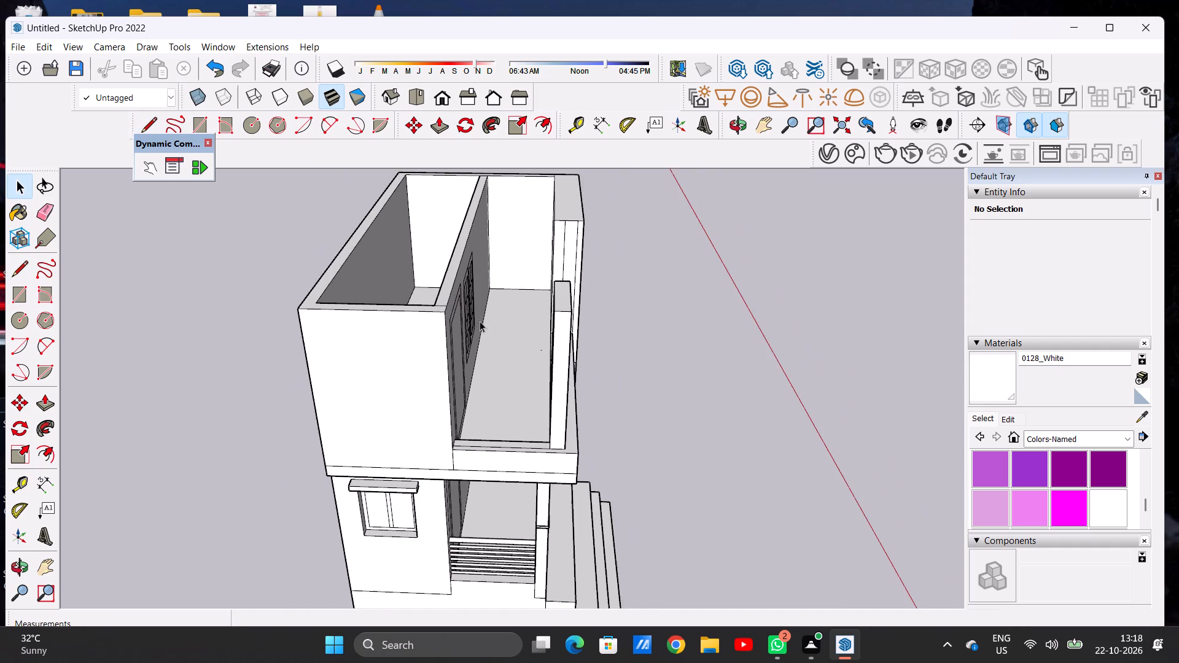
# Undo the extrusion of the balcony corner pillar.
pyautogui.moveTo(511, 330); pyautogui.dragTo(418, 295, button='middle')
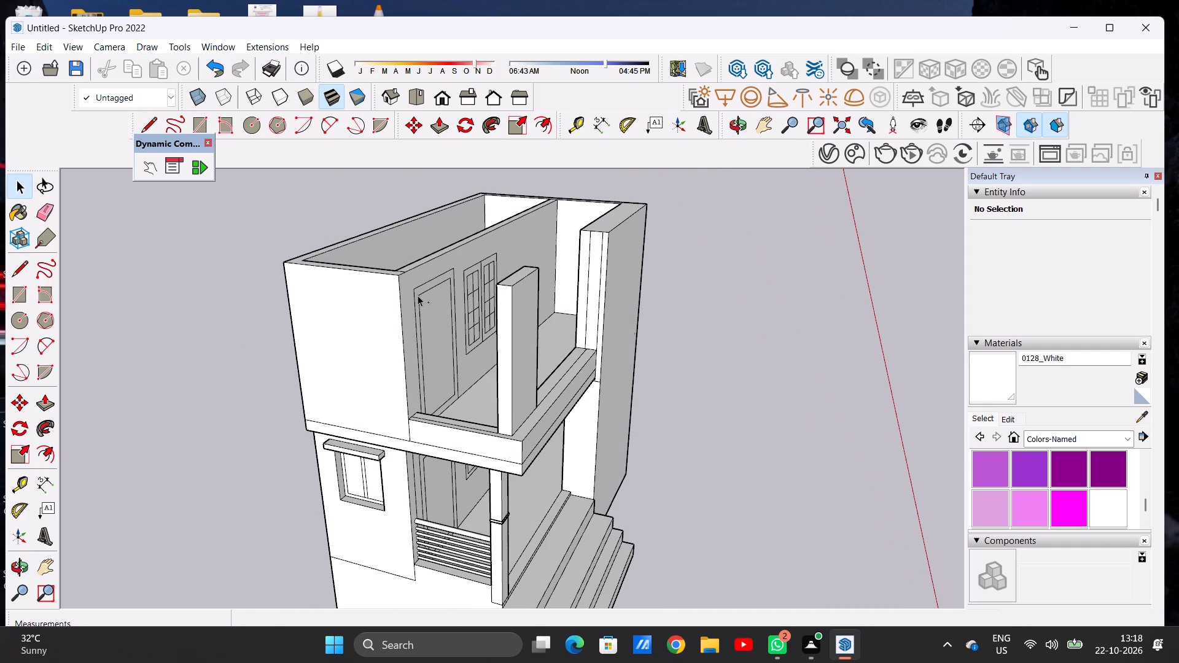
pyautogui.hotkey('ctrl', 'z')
# Pull the pillar profile on the balcony parapet corner up about 8' 6 11/16", referencing the upper-floor wall's top corner.
pyautogui.scroll(6, 492, 430)
pyautogui.press('p')
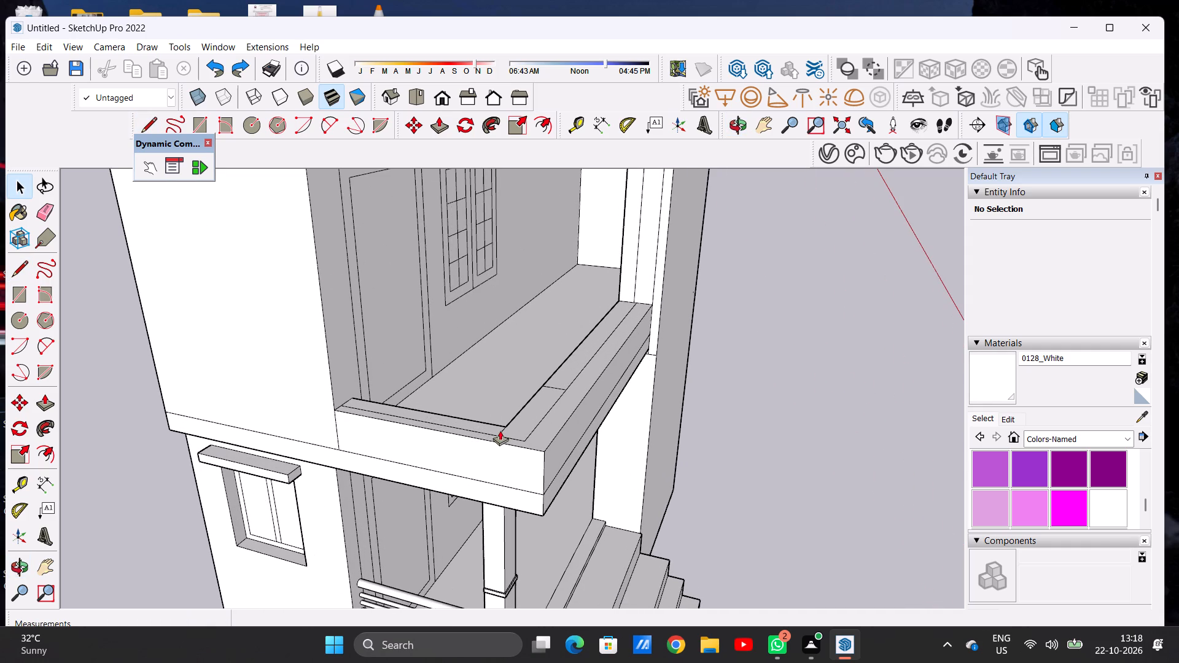
pyautogui.click(523, 422)
pyautogui.scroll(-9, 531, 317)
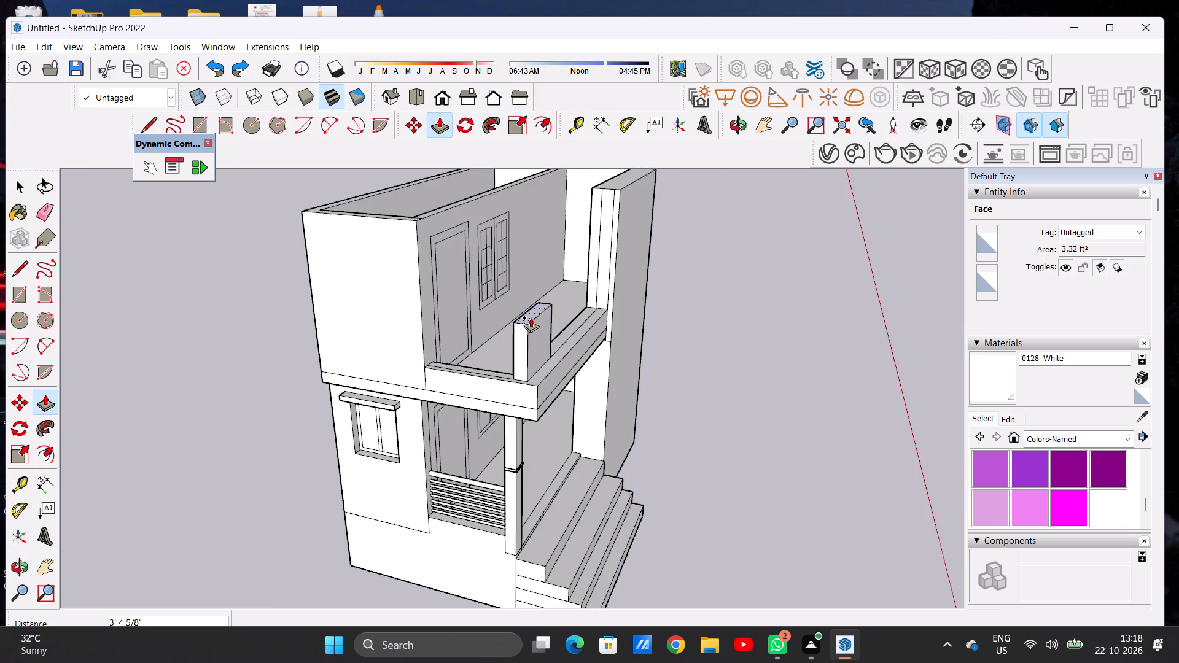
pyautogui.scroll(-2, 531, 317)
pyautogui.scroll(1, 461, 236)
pyautogui.scroll(-1, 461, 236)
pyautogui.scroll(5, 461, 236)
pyautogui.click(435, 255)
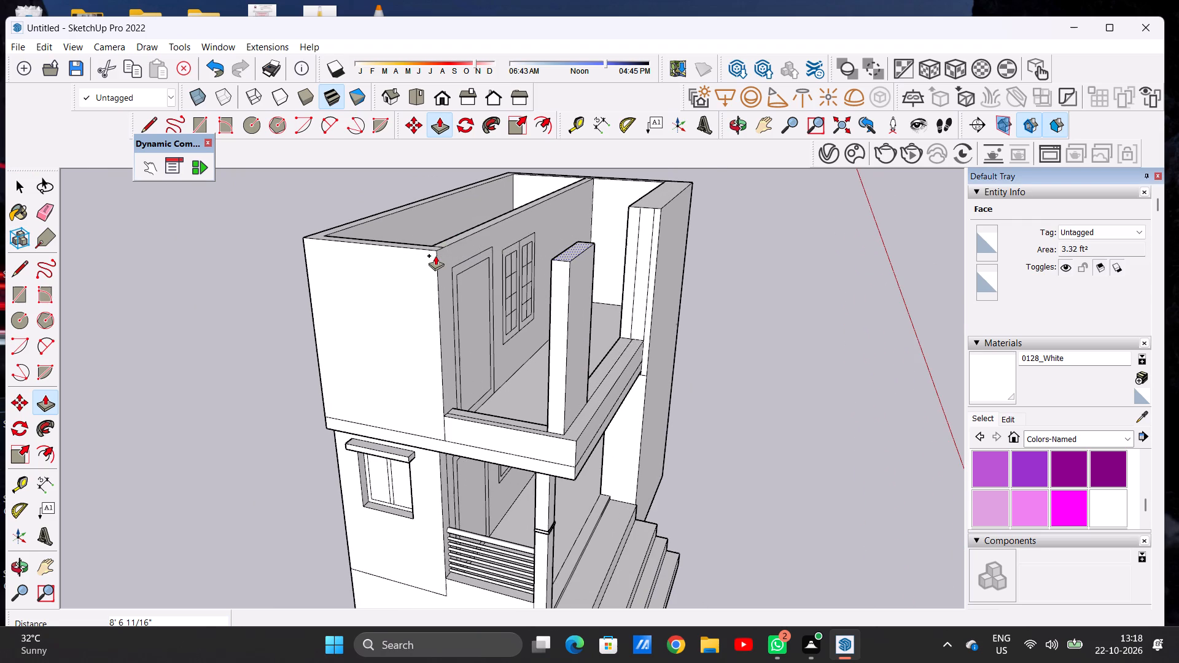
pyautogui.press('space')
# Examine the balcony corner pillar and its junction with the parapet from the side, above and front.
pyautogui.scroll(-12, 520, 369)
pyautogui.moveTo(572, 373); pyautogui.dragTo(407, 366, button='middle')
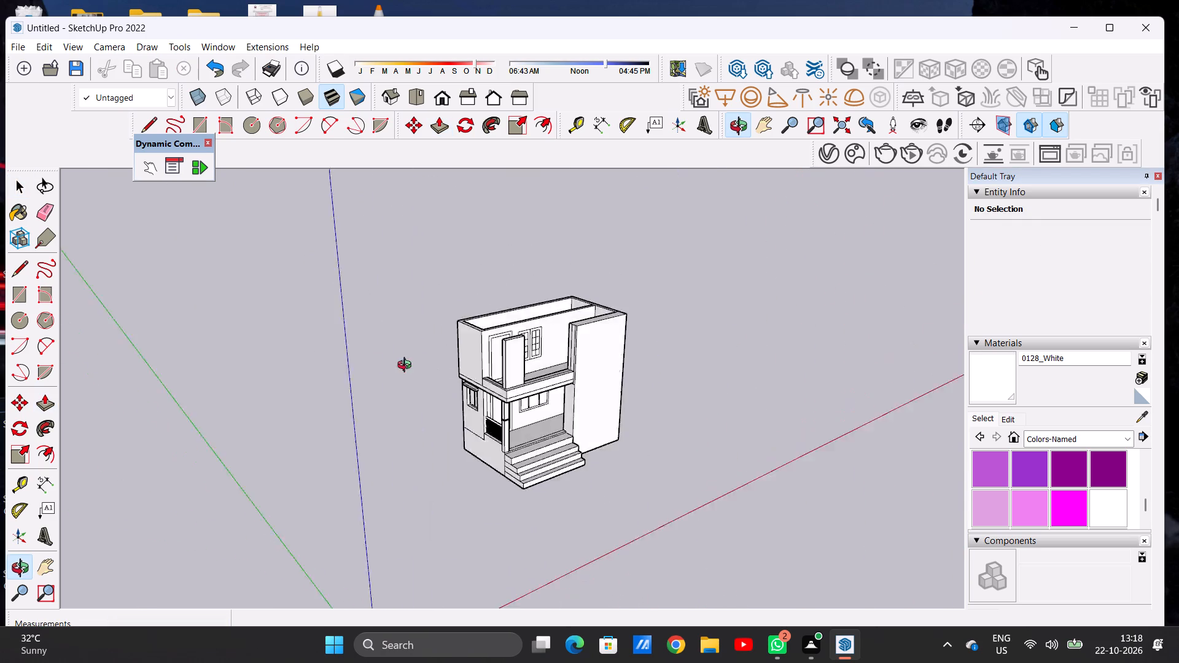
pyautogui.moveTo(407, 366); pyautogui.dragTo(661, 386, button='middle')
pyautogui.scroll(6, 554, 399)
pyautogui.scroll(2, 506, 353)
pyautogui.scroll(-1, 506, 353)
pyautogui.scroll(2, 506, 353)
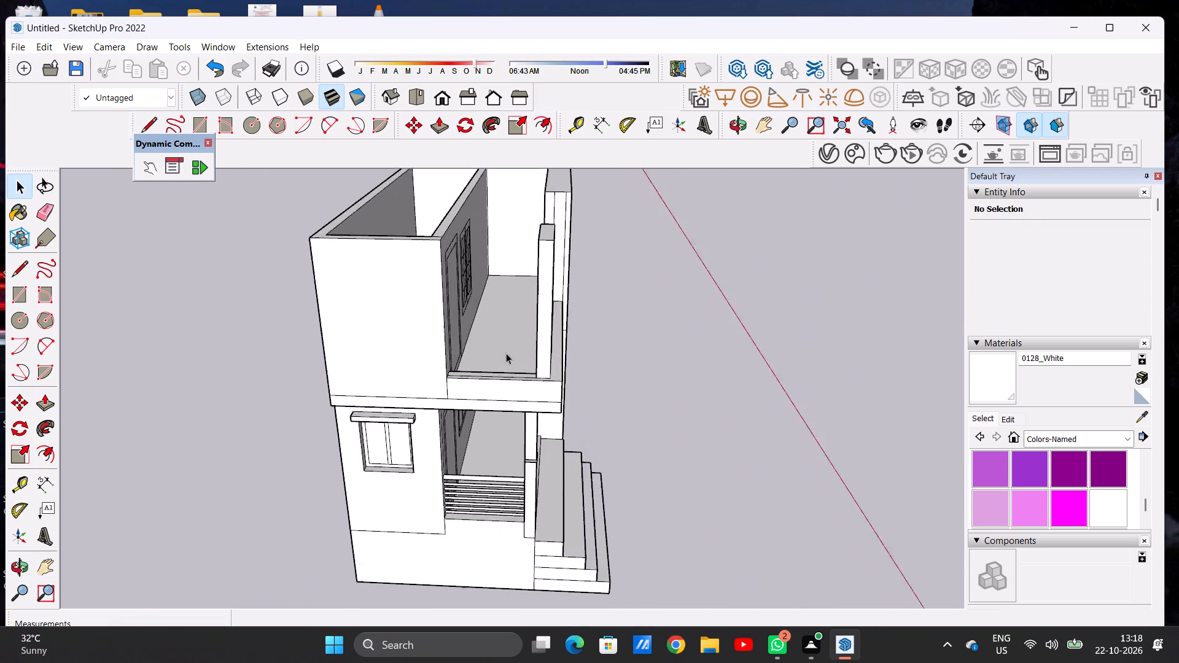
pyautogui.scroll(3, 506, 353)
pyautogui.moveTo(505, 374); pyautogui.dragTo(551, 475, button='middle')
pyautogui.scroll(1, 505, 374)
pyautogui.middleClick(551, 475)
pyautogui.scroll(13, 566, 471)
pyautogui.moveTo(583, 432); pyautogui.dragTo(391, 463, button='middle')
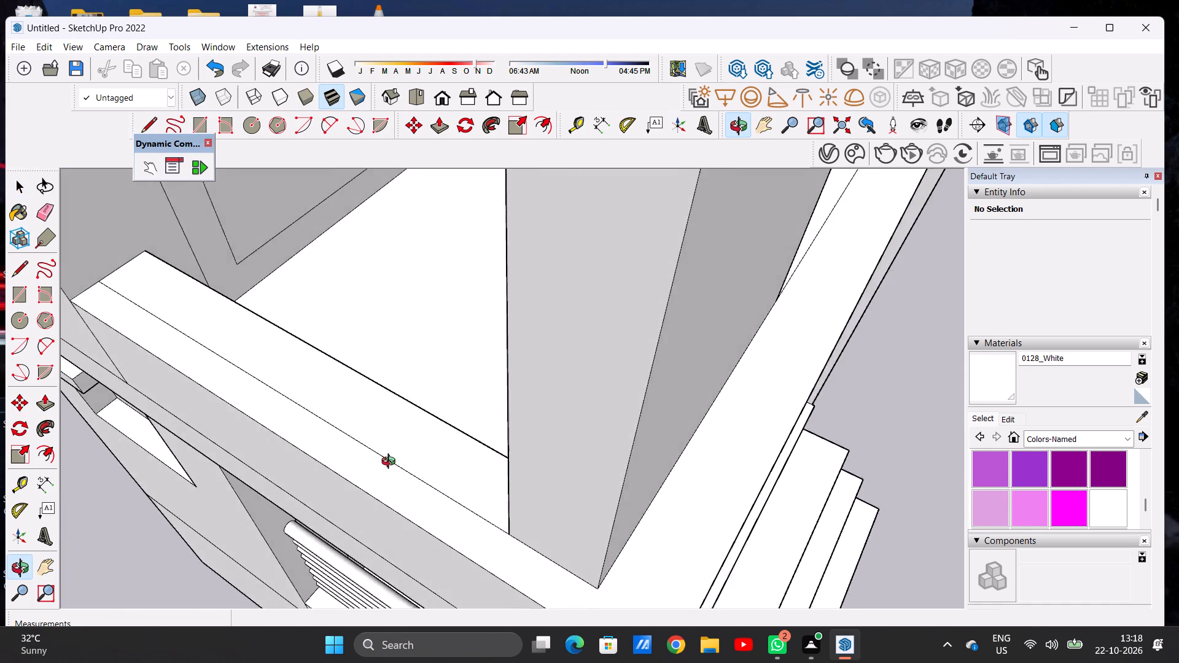
pyautogui.moveTo(391, 463); pyautogui.dragTo(725, 403, button='middle')
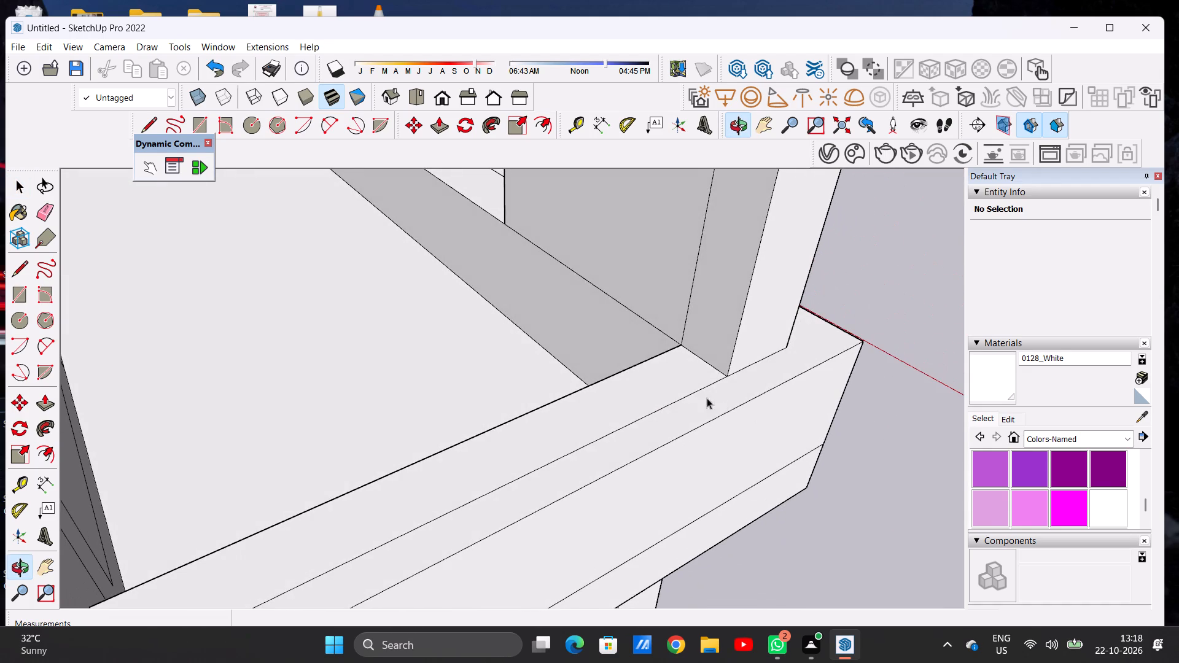
pyautogui.scroll(-8, 628, 428)
pyautogui.scroll(-3, 472, 465)
pyautogui.scroll(4, 507, 469)
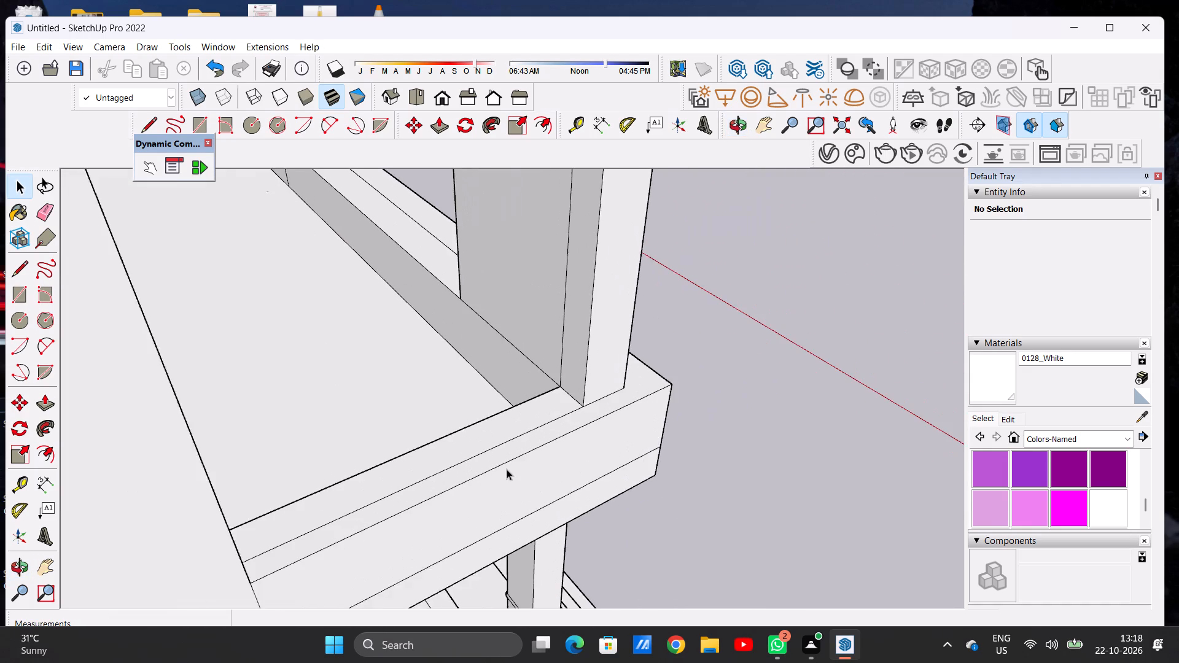
pyautogui.scroll(2, 507, 469)
pyautogui.scroll(-2, 477, 475)
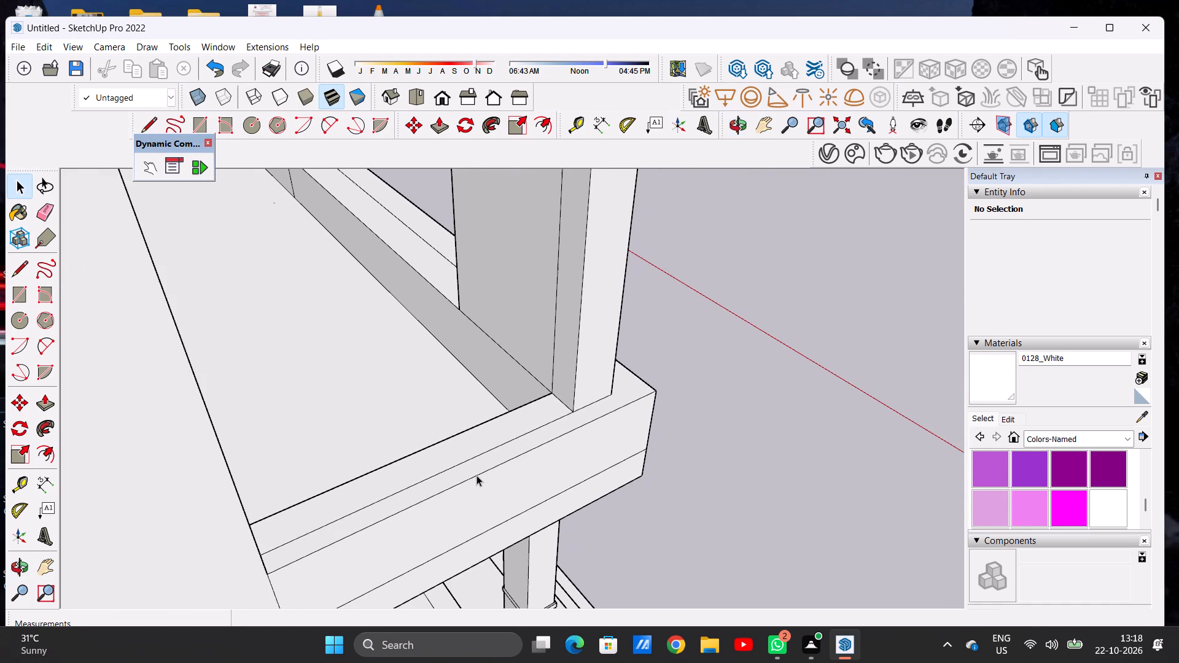
pyautogui.scroll(-3, 477, 475)
pyautogui.moveTo(477, 475); pyautogui.dragTo(488, 415, button='middle')
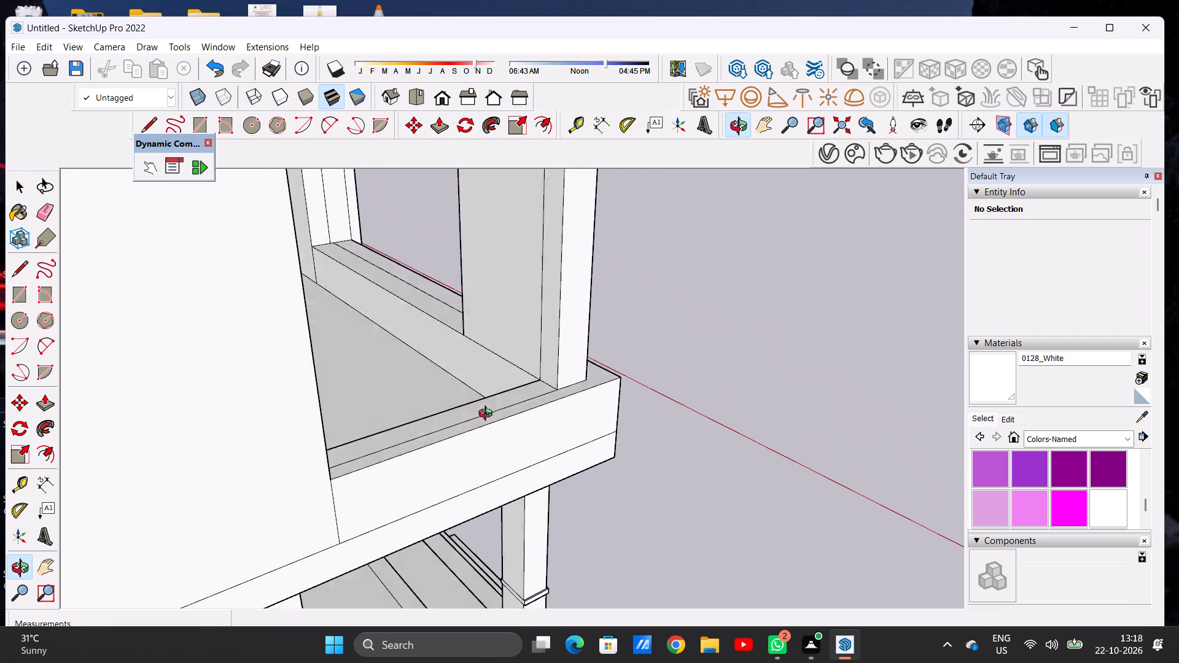
pyautogui.moveTo(488, 415); pyautogui.dragTo(489, 414, button='middle')
pyautogui.scroll(-9, 489, 414)
pyautogui.scroll(1, 505, 392)
pyautogui.scroll(-1, 505, 392)
pyautogui.scroll(4, 505, 392)
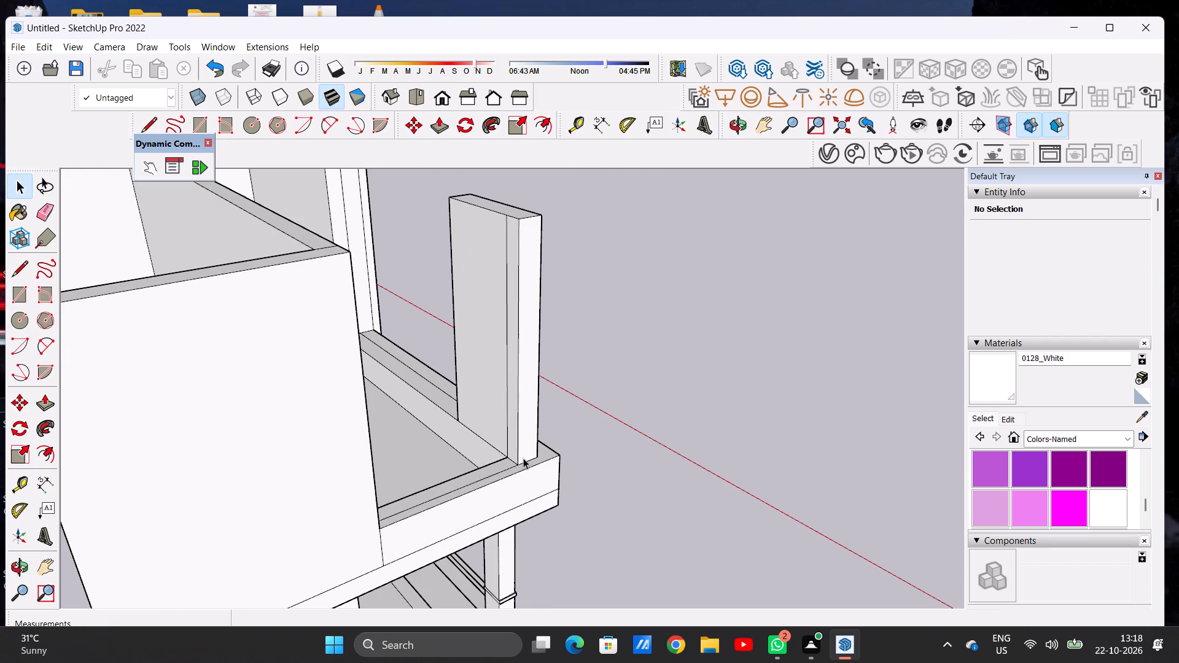
pyautogui.moveTo(483, 460); pyautogui.dragTo(523, 454, button='middle')
pyautogui.moveTo(527, 451); pyautogui.dragTo(558, 429, button='middle')
pyautogui.scroll(1, 559, 429)
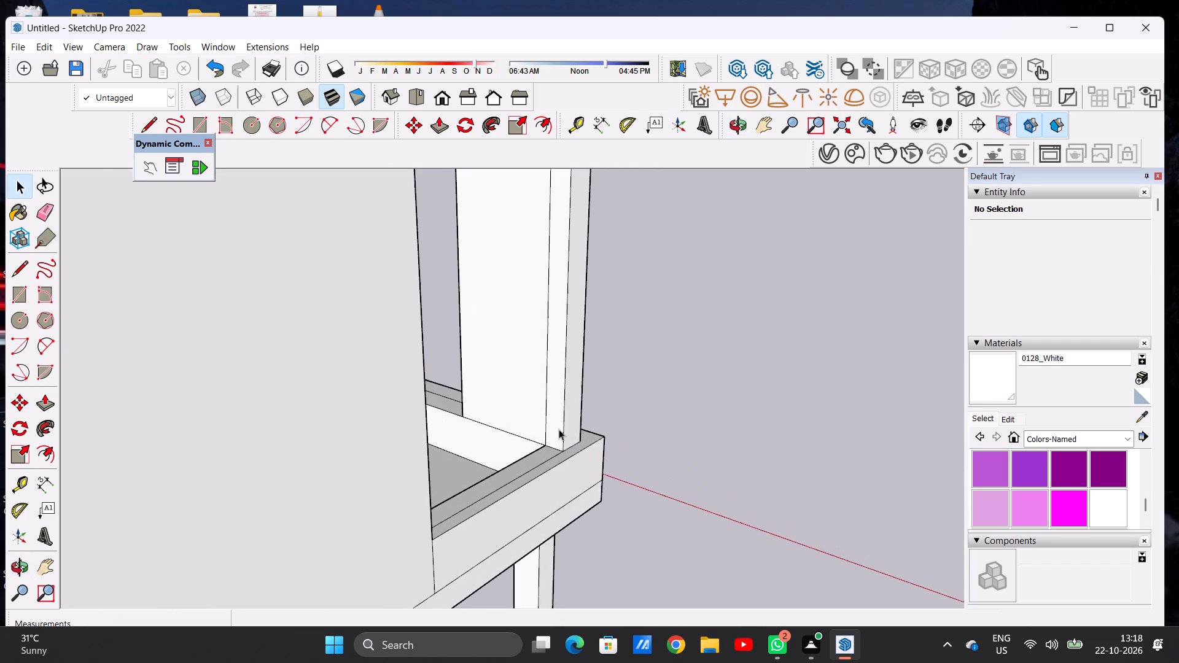
pyautogui.scroll(1, 559, 429)
pyautogui.scroll(-6, 567, 403)
pyautogui.moveTo(602, 388); pyautogui.dragTo(104, 451, button='middle')
pyautogui.moveTo(535, 359); pyautogui.dragTo(458, 359, button='middle')
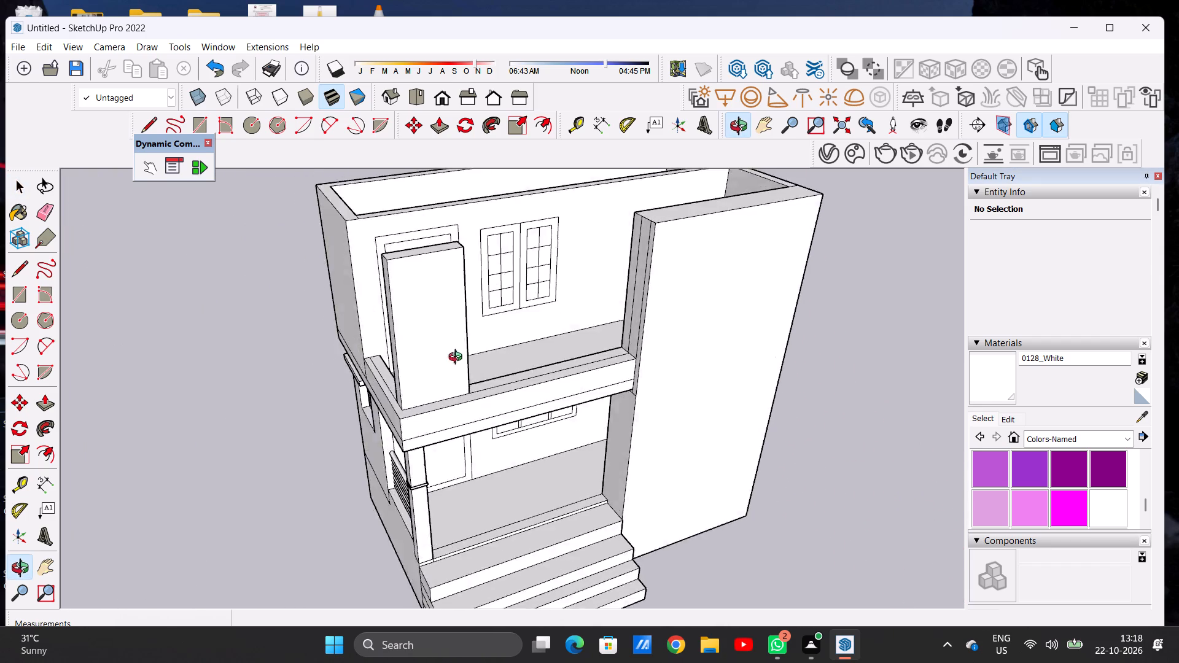
pyautogui.moveTo(458, 359); pyautogui.dragTo(320, 330, button='middle')
pyautogui.moveTo(320, 330); pyautogui.dragTo(394, 312, button='middle')
pyautogui.scroll(1, 394, 312)
pyautogui.scroll(-3, 382, 393)
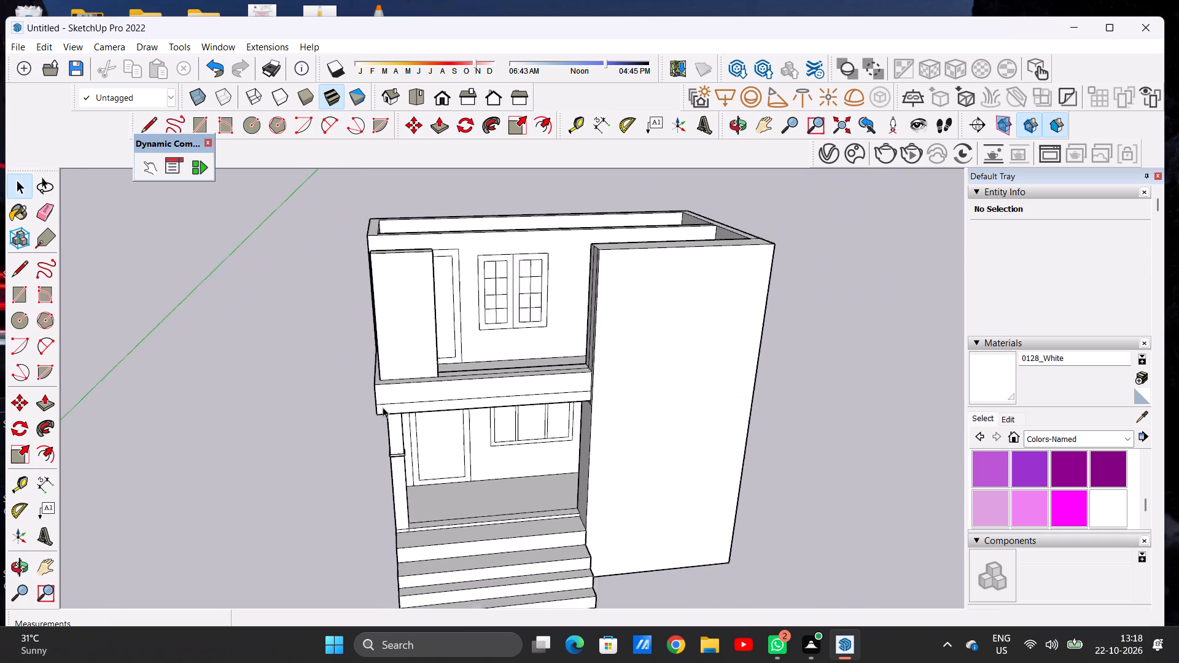
pyautogui.scroll(-1, 383, 407)
# Pull the pillar's narrow side face outward along the front parapet by about 4 inches.
pyautogui.moveTo(443, 338); pyautogui.dragTo(219, 352, button='middle')
pyautogui.scroll(12, 399, 263)
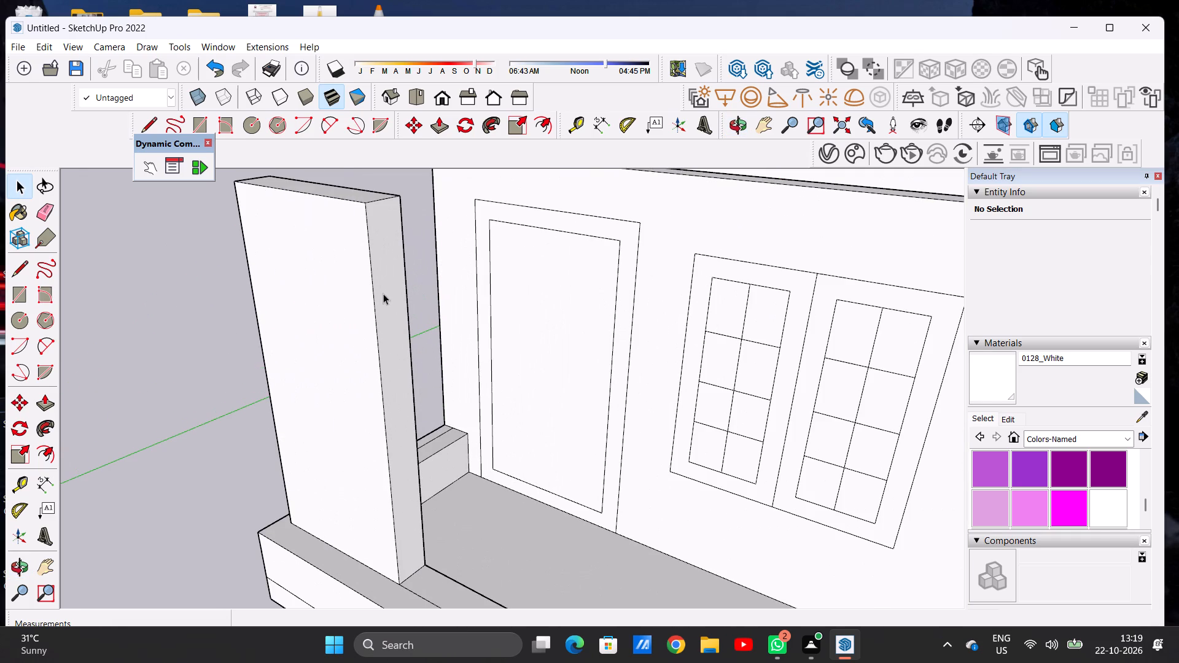
pyautogui.press('p')
pyautogui.scroll(5, 383, 293)
pyautogui.click(392, 328)
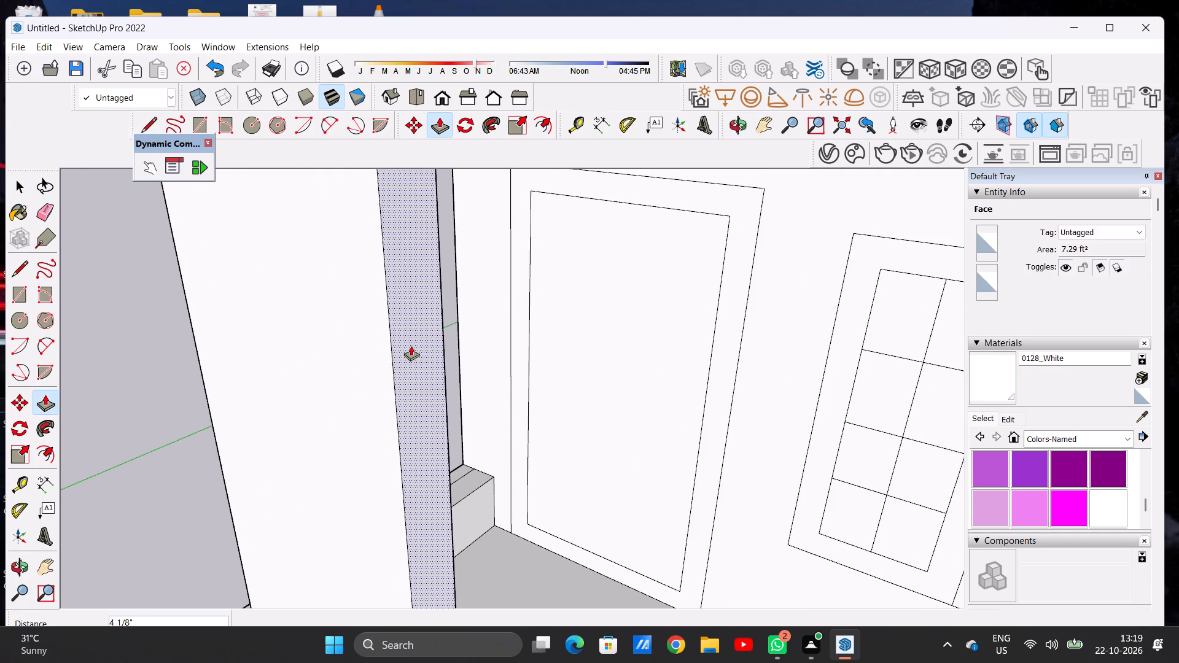
pyautogui.click(411, 346)
pyautogui.press('space')
# Examine the balcony pillar's inner face and its base on the parapet from the side of the house.
pyautogui.scroll(-4, 411, 365)
pyautogui.scroll(1, 411, 368)
pyautogui.scroll(-13, 411, 370)
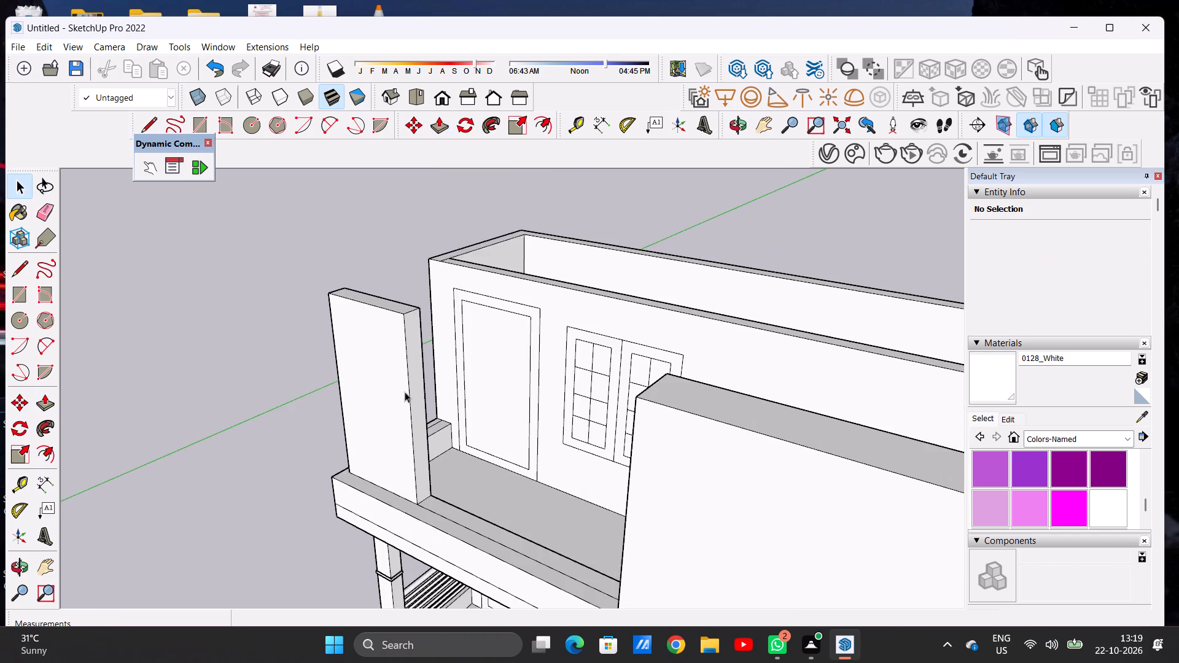
pyautogui.moveTo(405, 392); pyautogui.dragTo(547, 366, button='middle')
pyautogui.moveTo(621, 365); pyautogui.dragTo(774, 339, button='middle')
pyautogui.scroll(-4, 537, 430)
pyautogui.moveTo(454, 440); pyautogui.dragTo(875, 425, button='middle')
pyautogui.scroll(5, 656, 457)
pyautogui.scroll(-1, 602, 443)
pyautogui.scroll(6, 600, 442)
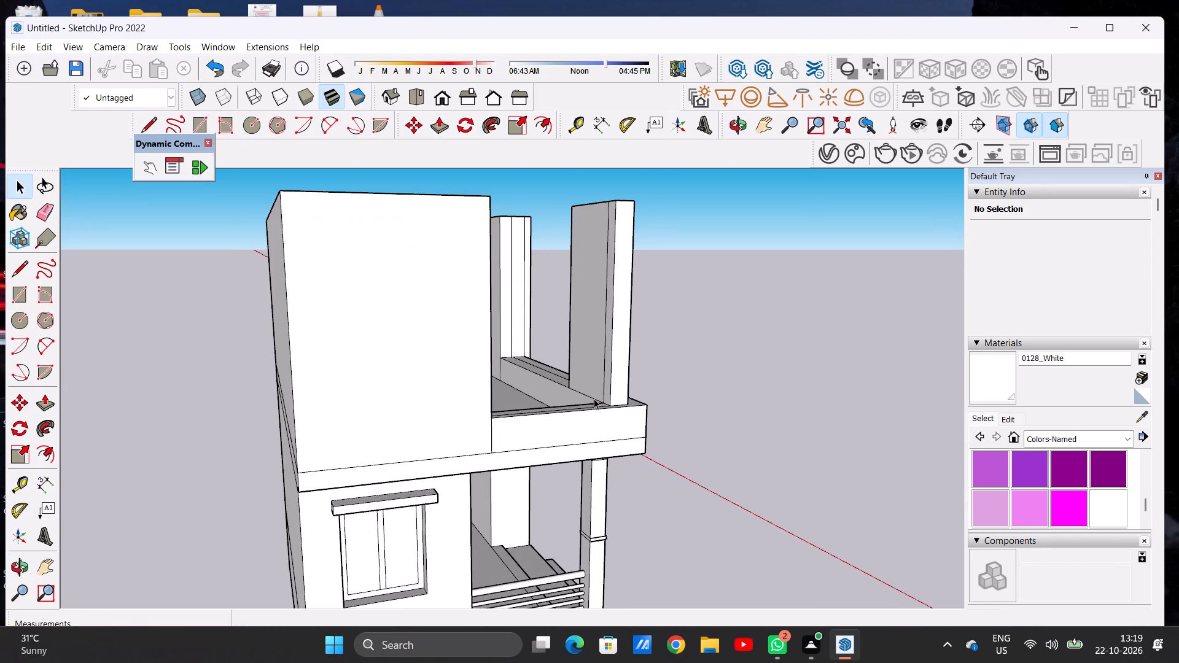
pyautogui.scroll(3, 594, 398)
pyautogui.moveTo(591, 394); pyautogui.dragTo(672, 475, button='middle')
pyautogui.scroll(-9, 480, 492)
pyautogui.scroll(4, 559, 442)
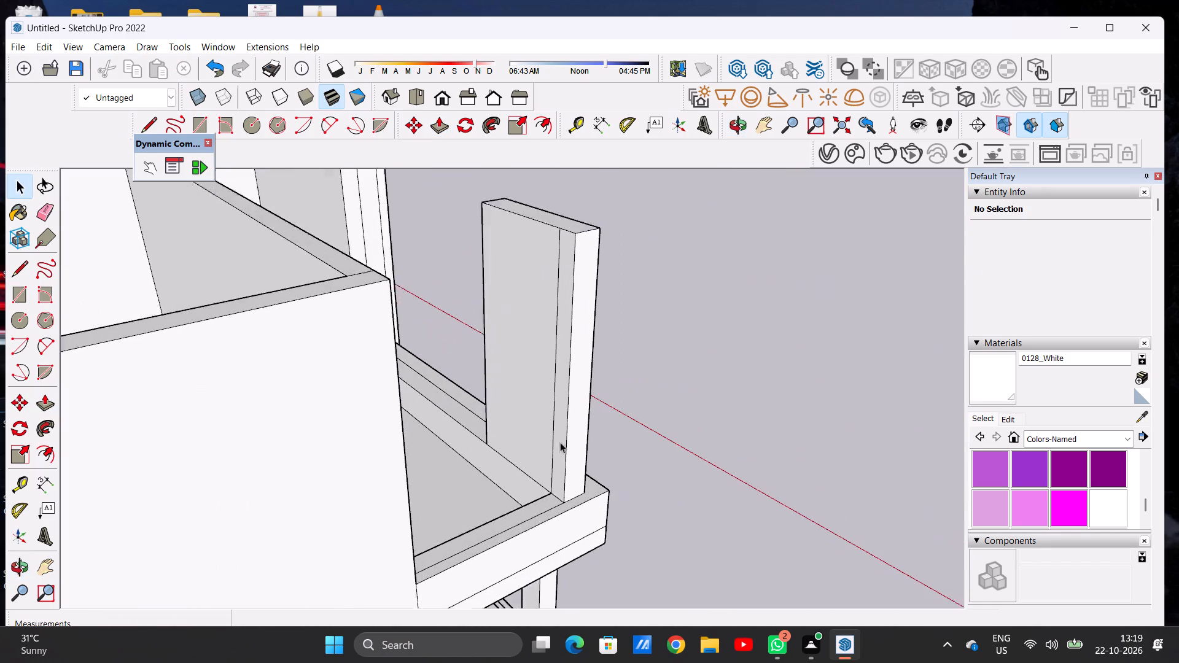
pyautogui.scroll(3, 560, 442)
pyautogui.moveTo(558, 492); pyautogui.dragTo(596, 451, button='middle')
pyautogui.middleClick(601, 440)
pyautogui.scroll(-7, 544, 481)
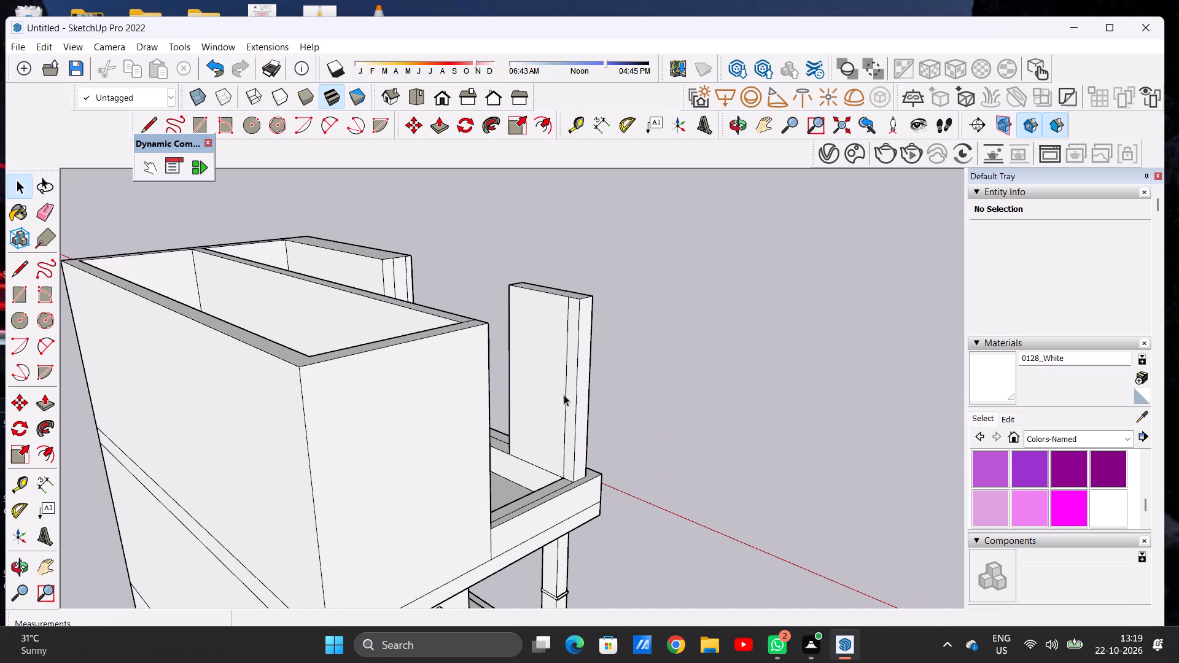
pyautogui.scroll(8, 579, 372)
pyautogui.moveTo(606, 511); pyautogui.dragTo(623, 486, button='middle')
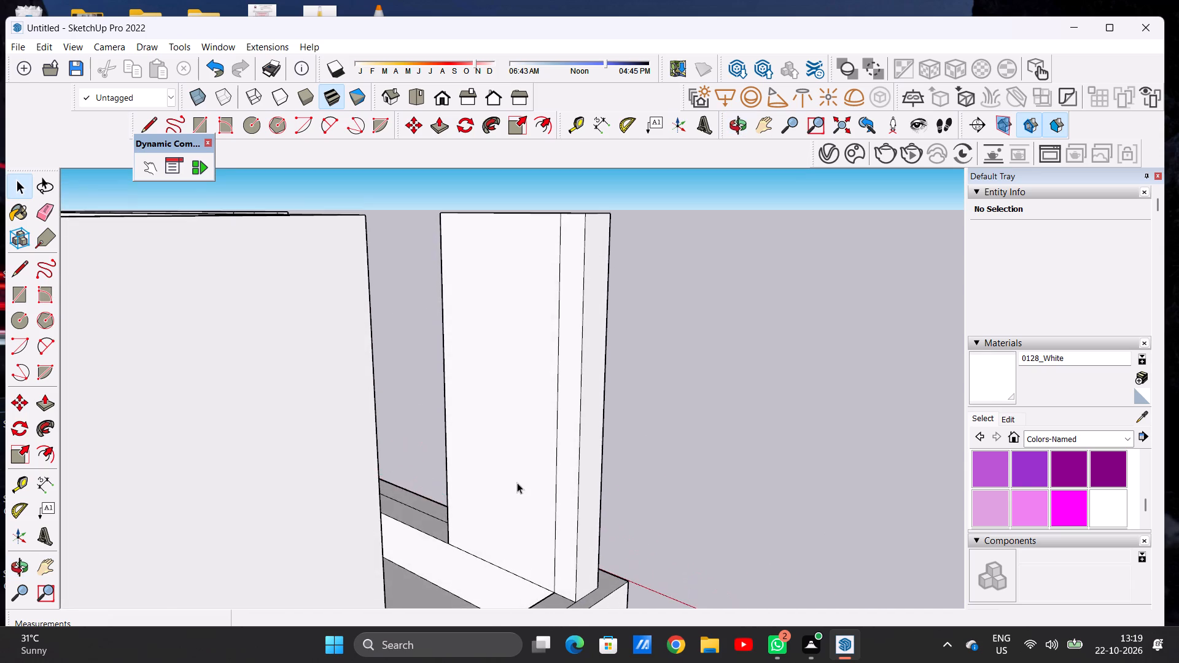
pyautogui.scroll(-7, 512, 437)
pyautogui.scroll(8, 526, 522)
pyautogui.scroll(-5, 530, 526)
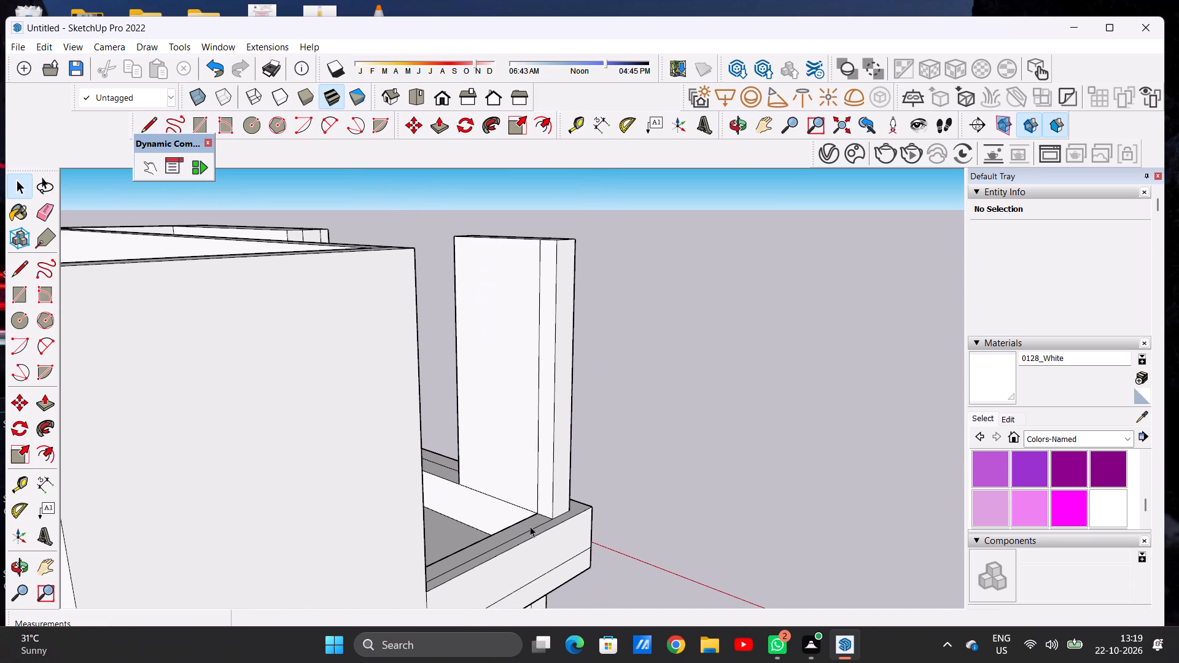
pyautogui.scroll(4, 558, 492)
pyautogui.scroll(-4, 558, 492)
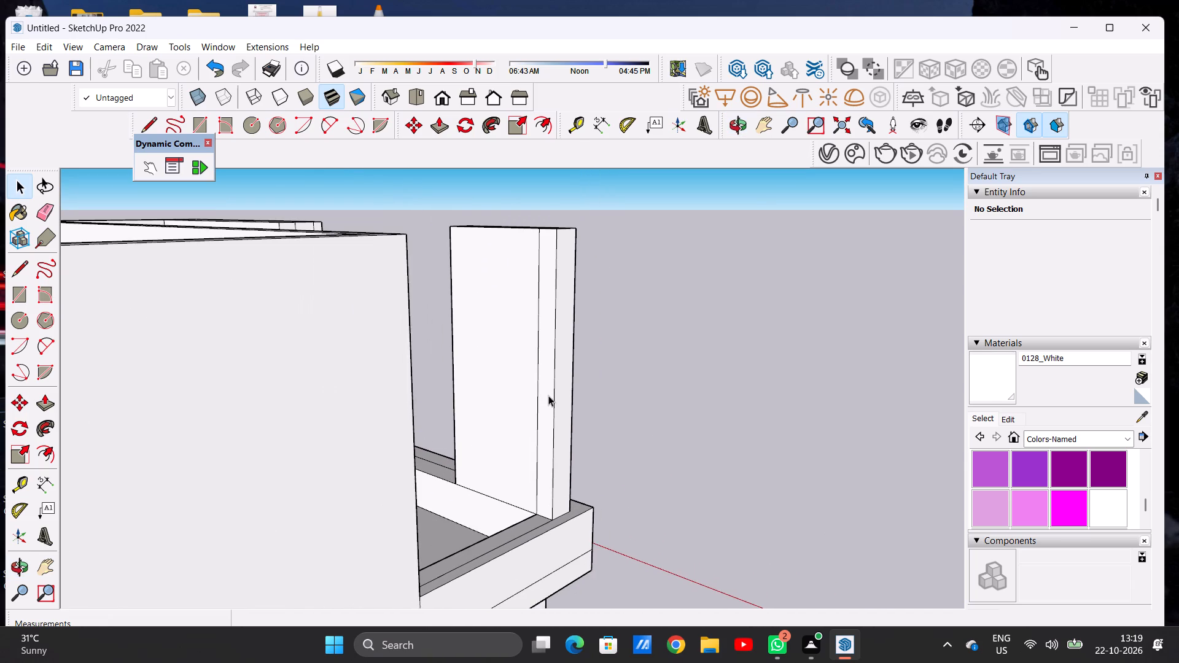
# Draw a circle with a radius of about 1 inch near the base of the balcony pillar's narrow inner face.
pyautogui.scroll(4, 548, 392)
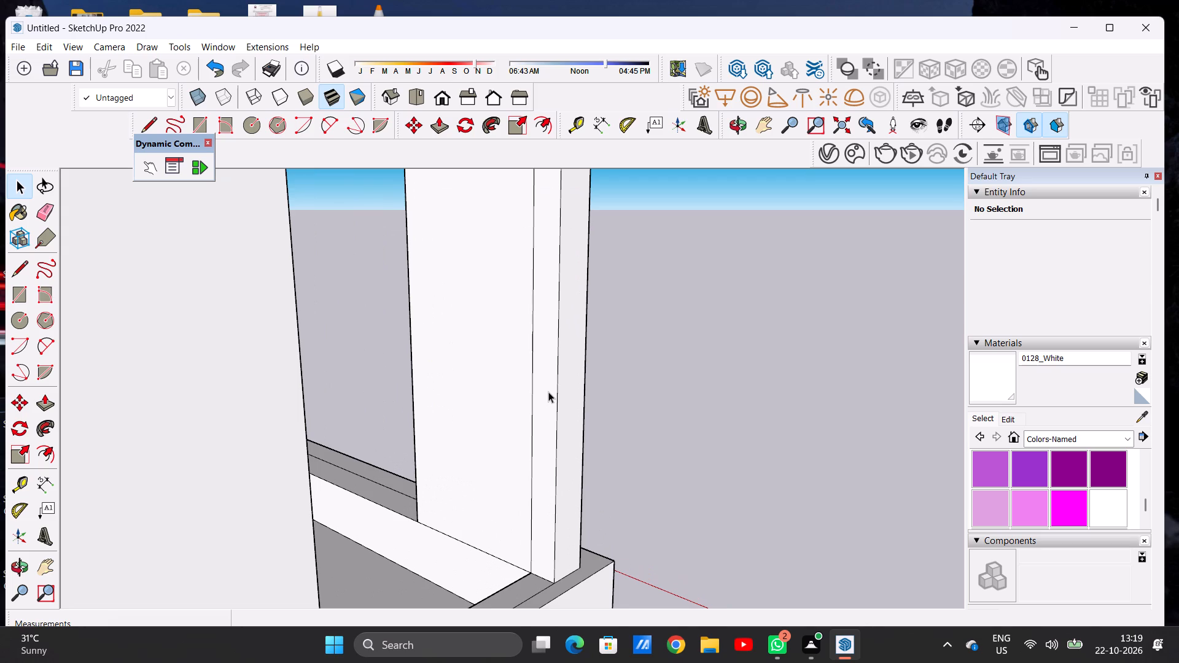
pyautogui.press('c')
pyautogui.scroll(2, 539, 376)
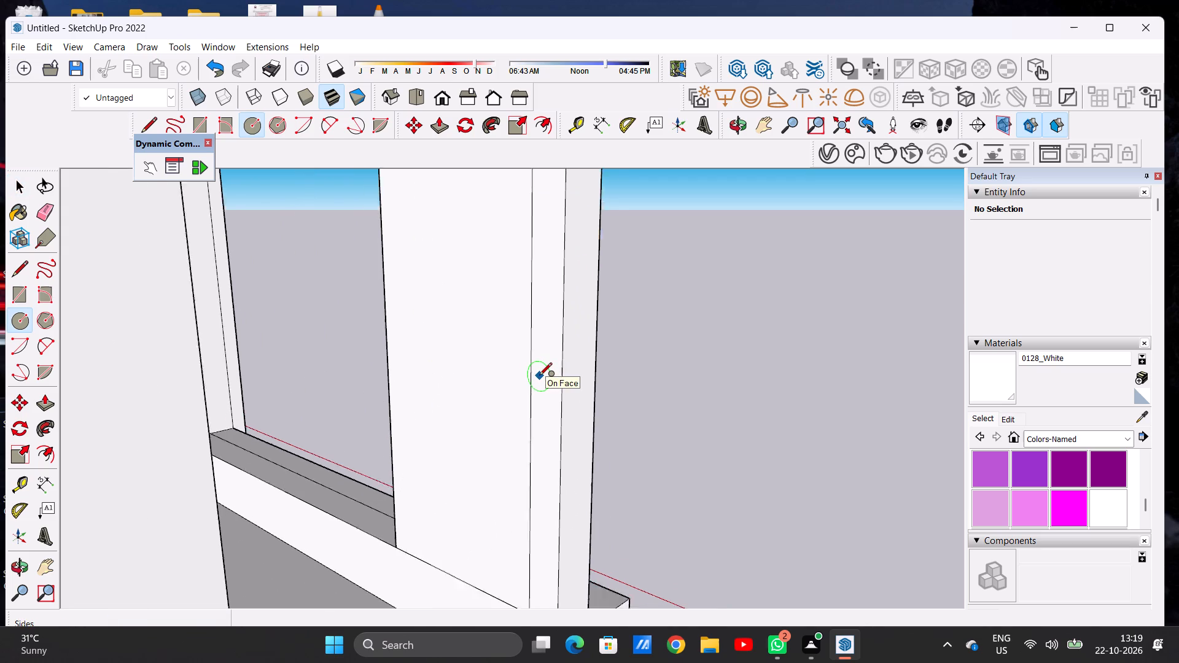
pyautogui.scroll(3, 539, 376)
pyautogui.scroll(-7, 539, 357)
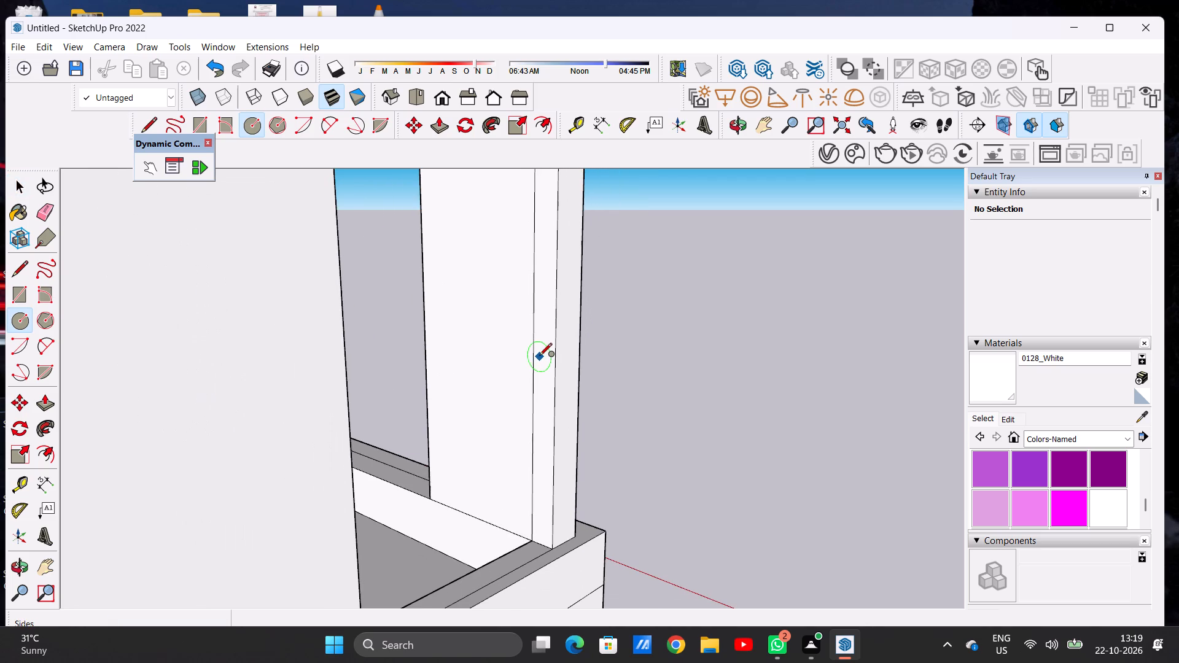
pyautogui.scroll(13, 542, 538)
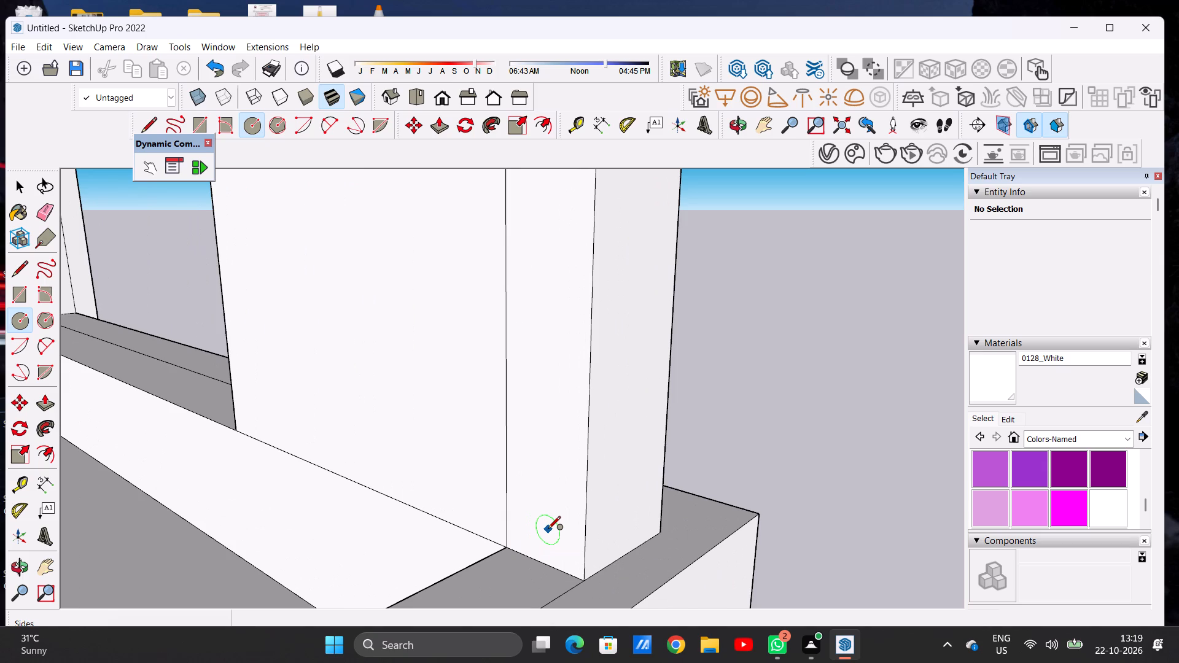
pyautogui.click(548, 530)
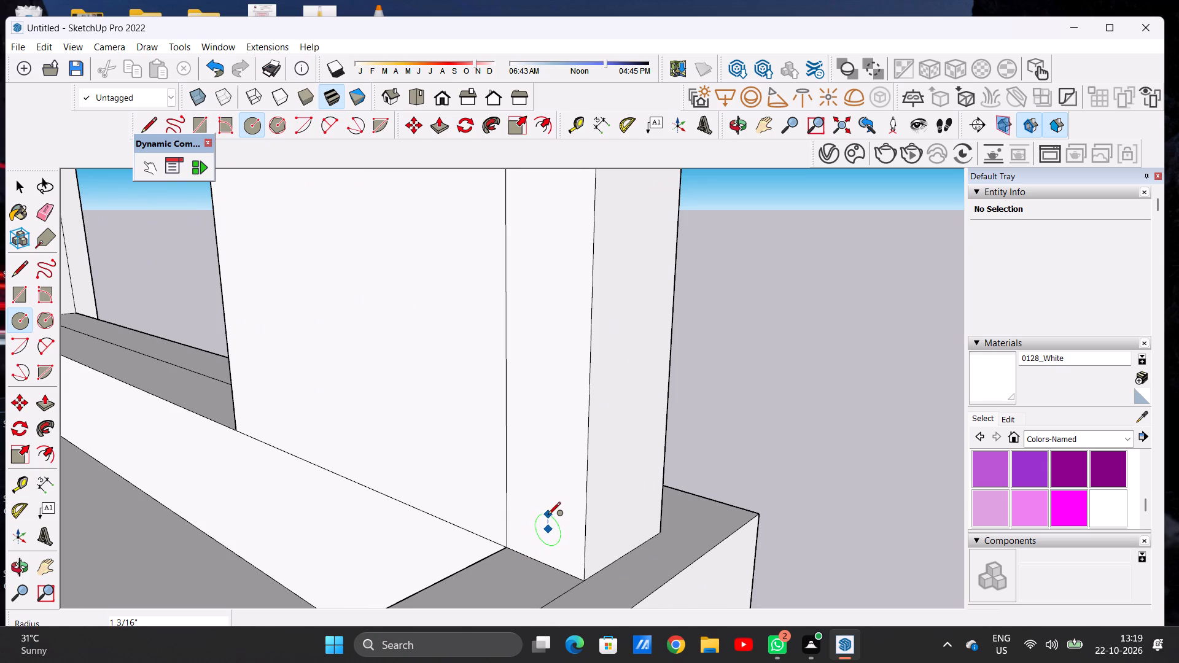
pyautogui.click(548, 516)
pyautogui.press('space')
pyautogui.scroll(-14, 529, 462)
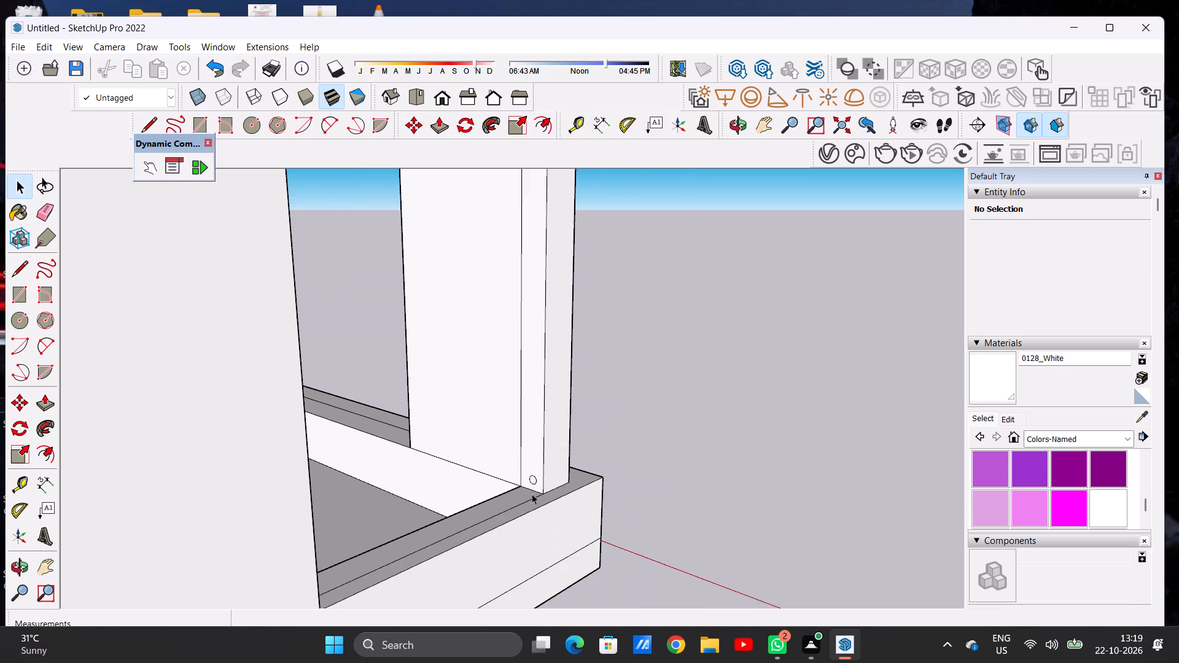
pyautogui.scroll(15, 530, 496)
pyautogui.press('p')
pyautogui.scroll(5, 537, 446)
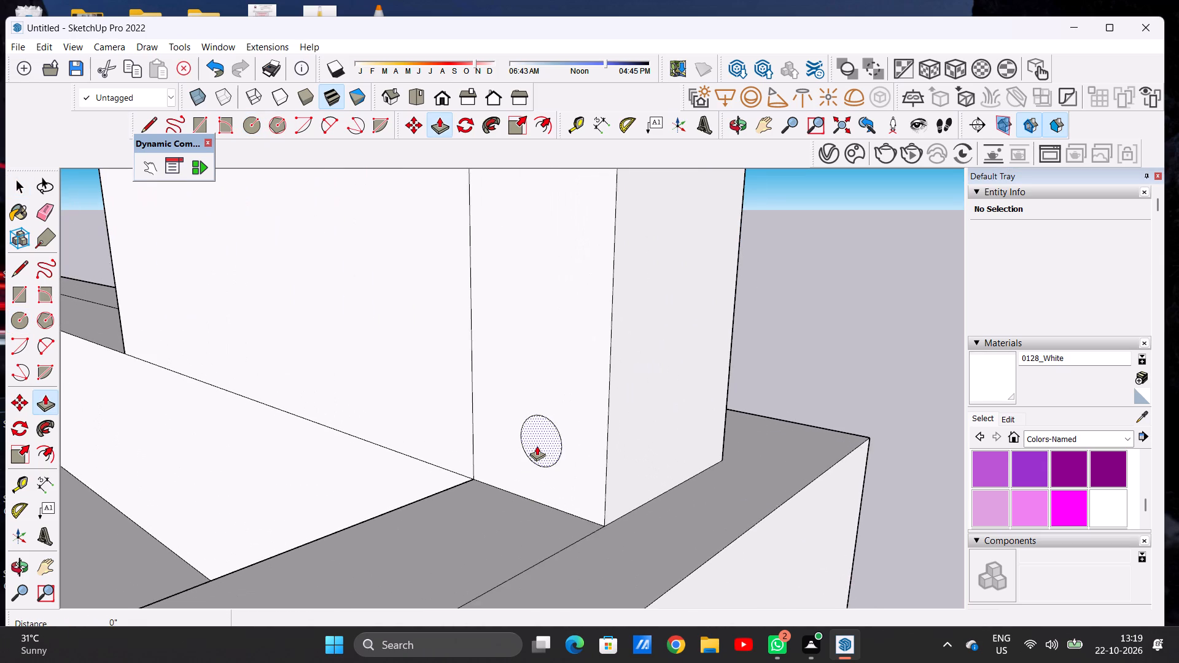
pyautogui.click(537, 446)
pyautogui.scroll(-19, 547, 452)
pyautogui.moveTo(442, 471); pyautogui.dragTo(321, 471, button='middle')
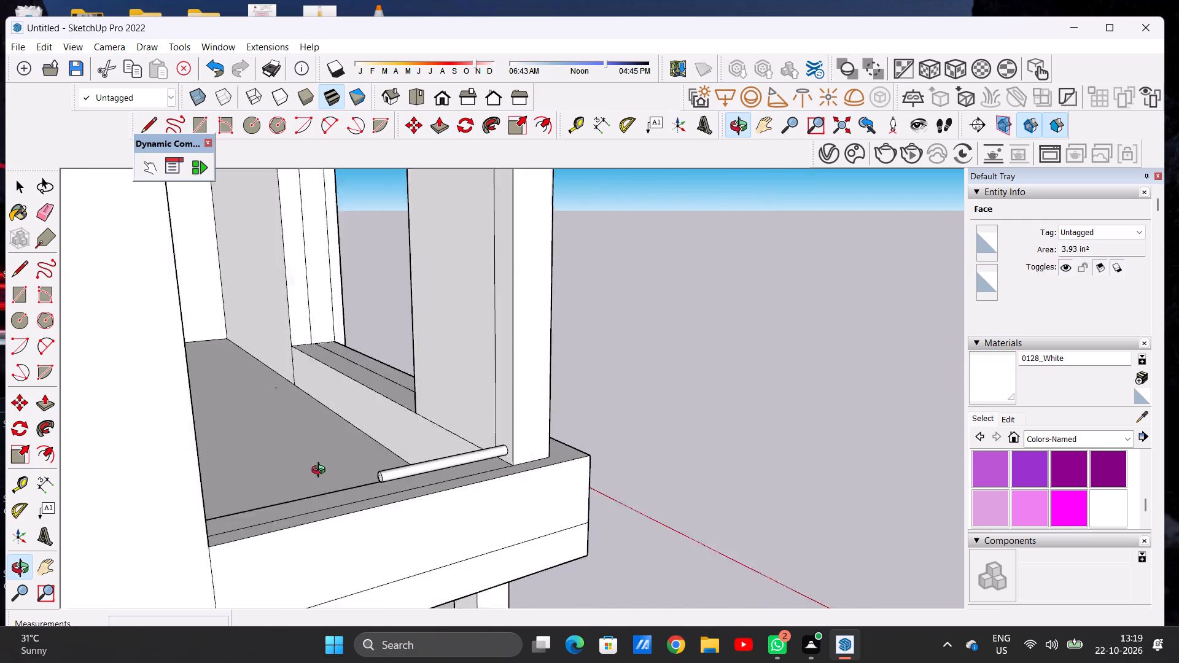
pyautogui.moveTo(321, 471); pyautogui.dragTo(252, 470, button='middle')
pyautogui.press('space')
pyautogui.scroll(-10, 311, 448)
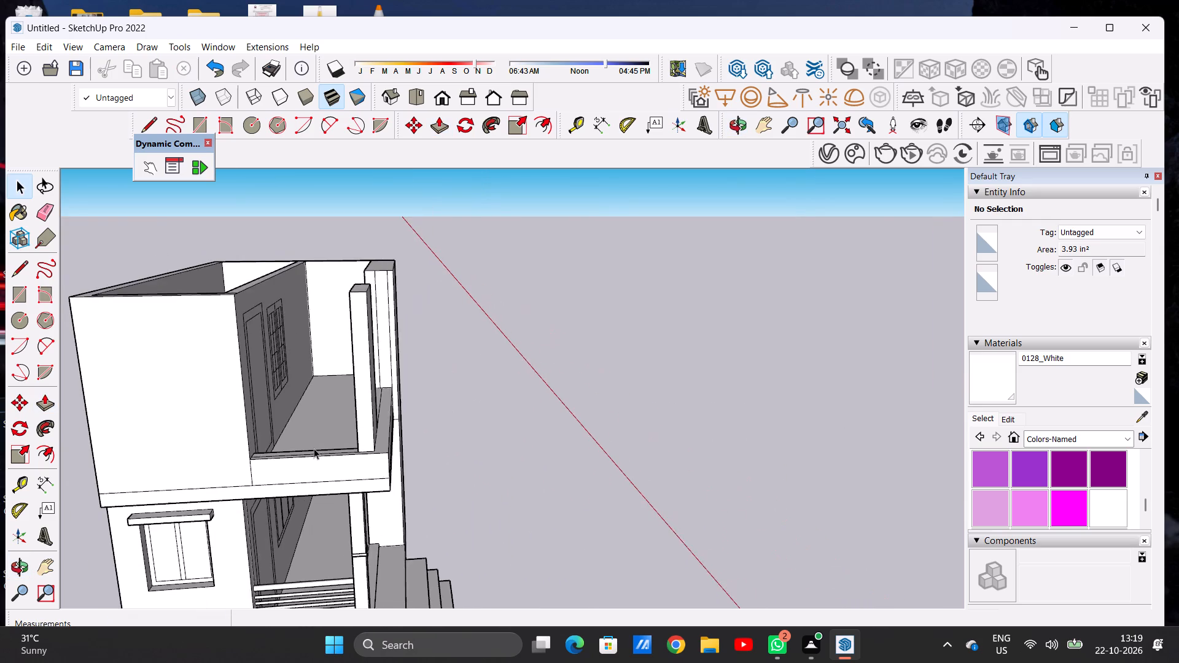
# Copy the circle straight up the pillar's narrow inner face by about 2' 3".
pyautogui.moveTo(317, 448); pyautogui.dragTo(497, 444, button='middle')
pyautogui.middleClick(497, 444)
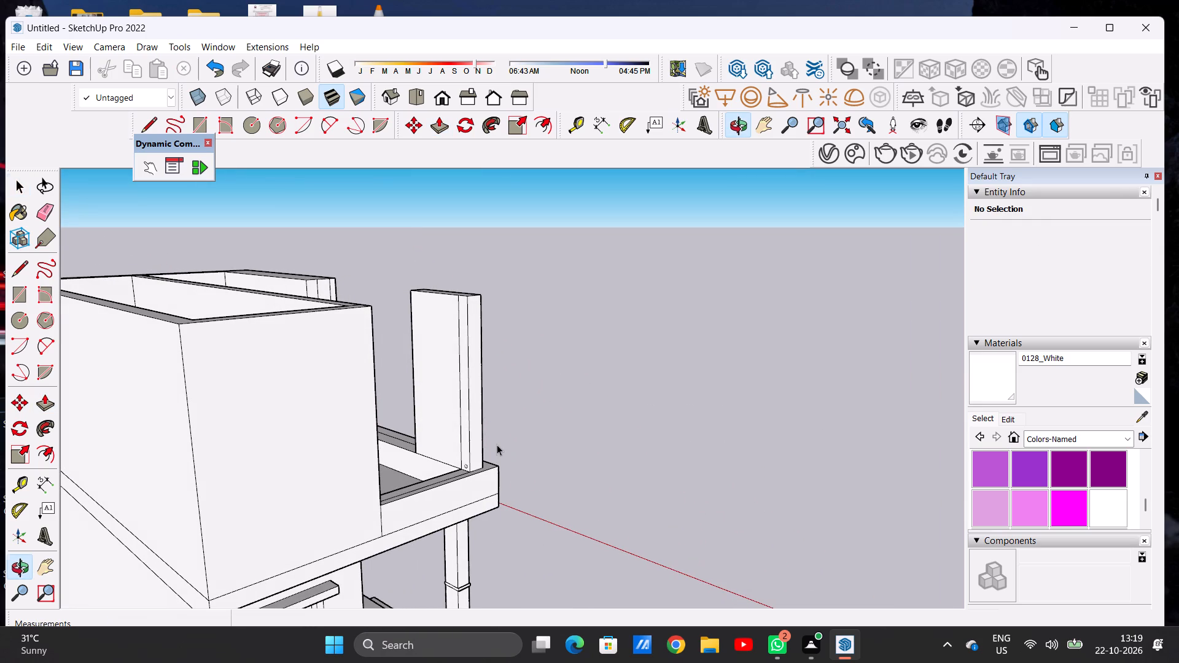
pyautogui.scroll(7, 455, 487)
pyautogui.scroll(15, 473, 435)
pyautogui.doubleClick(491, 493)
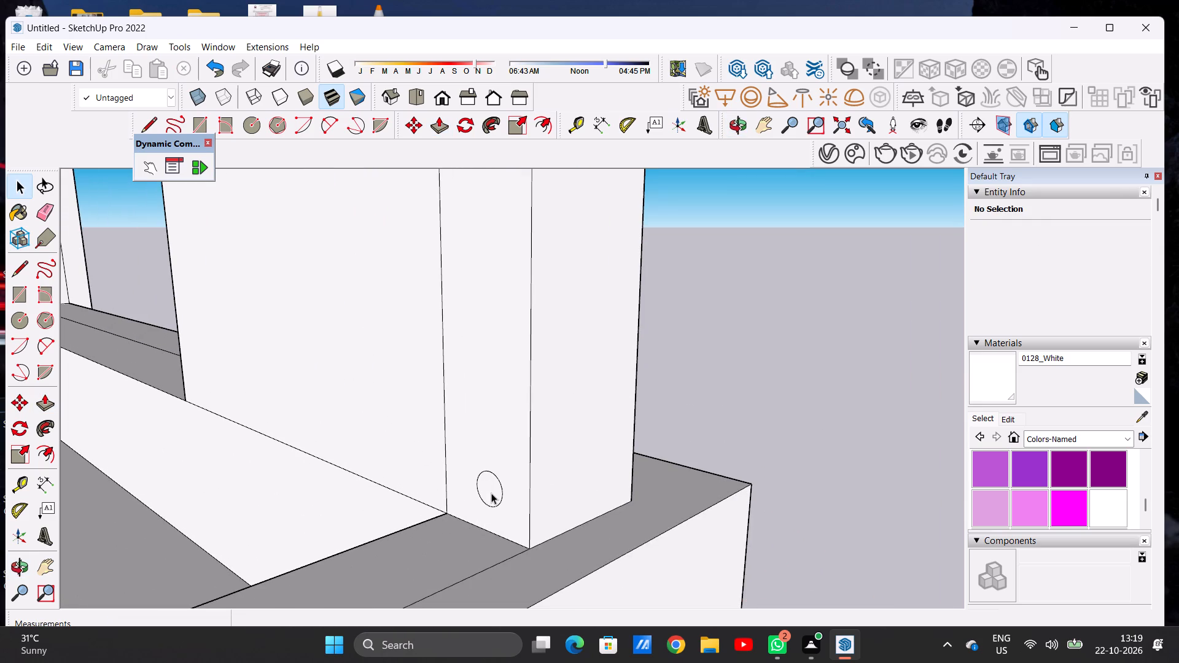
pyautogui.press('m')
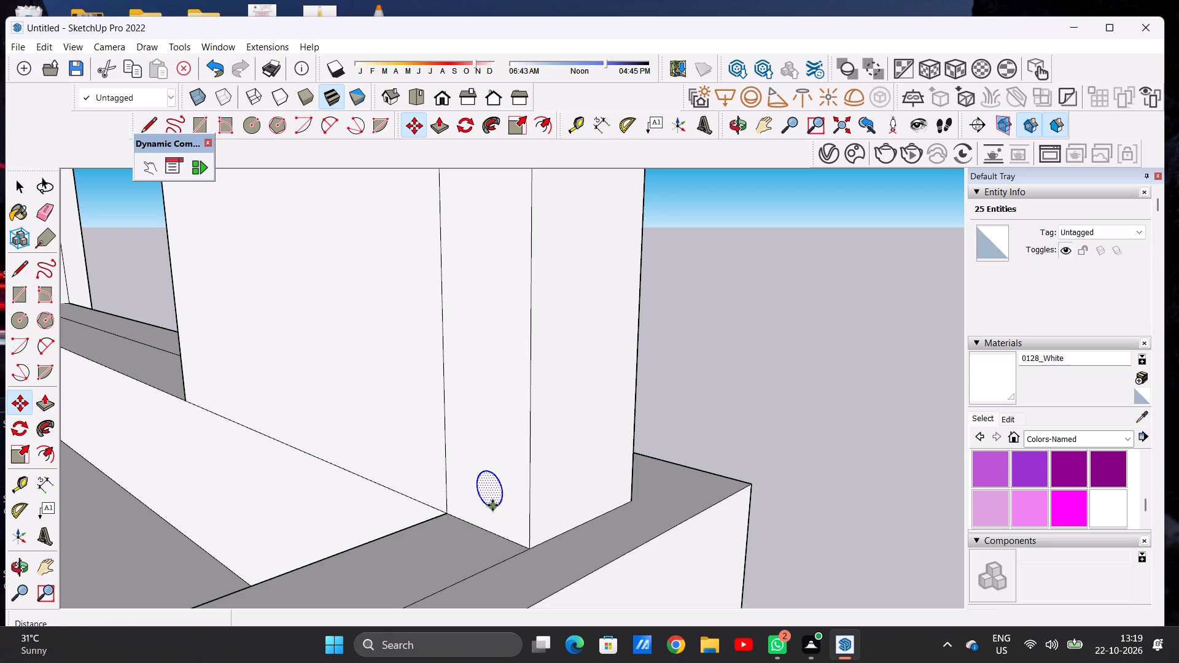
pyautogui.click(492, 505)
pyautogui.scroll(-15, 503, 394)
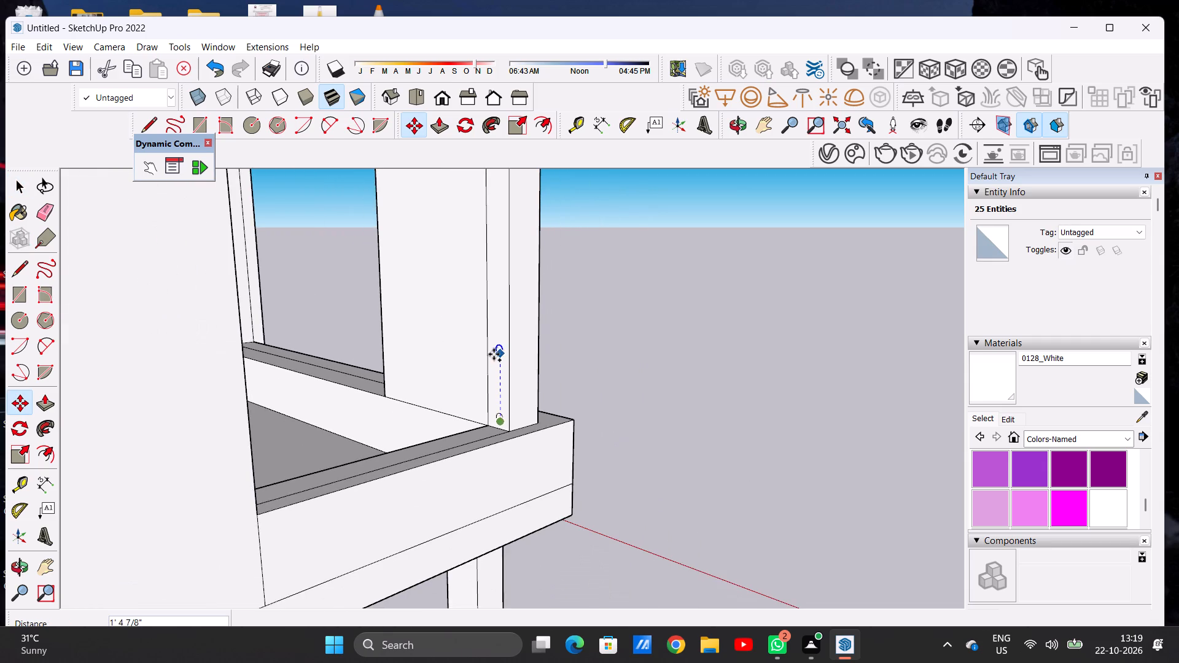
pyautogui.scroll(8, 494, 354)
pyautogui.scroll(-9, 513, 341)
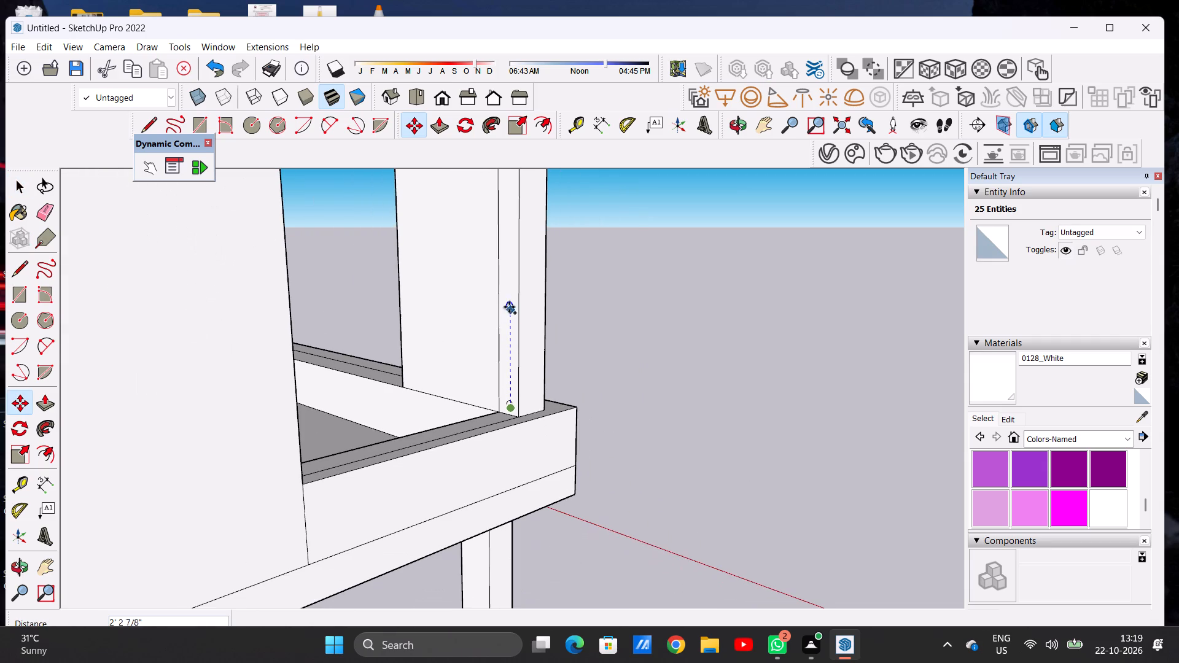
pyautogui.click(508, 302)
# Place five more copies of the circle between the top and bottom ones, evenly spaced about 5 inches apart in a vertical row.
pyautogui.scroll(7, 508, 302)
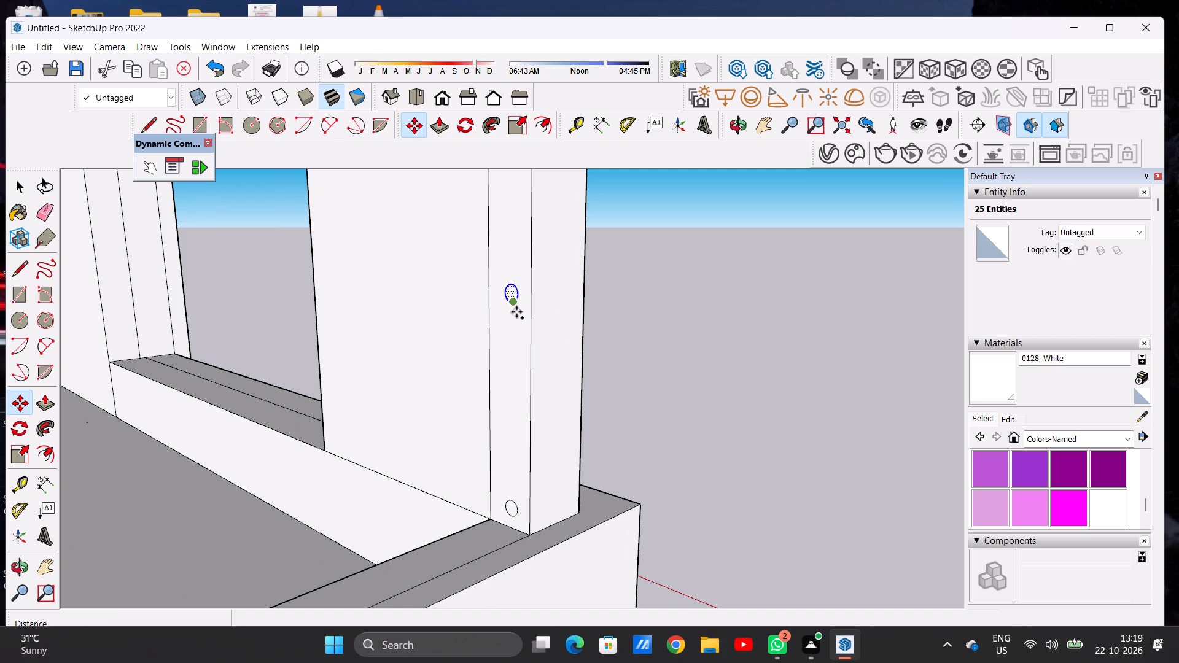
pyautogui.click(516, 298)
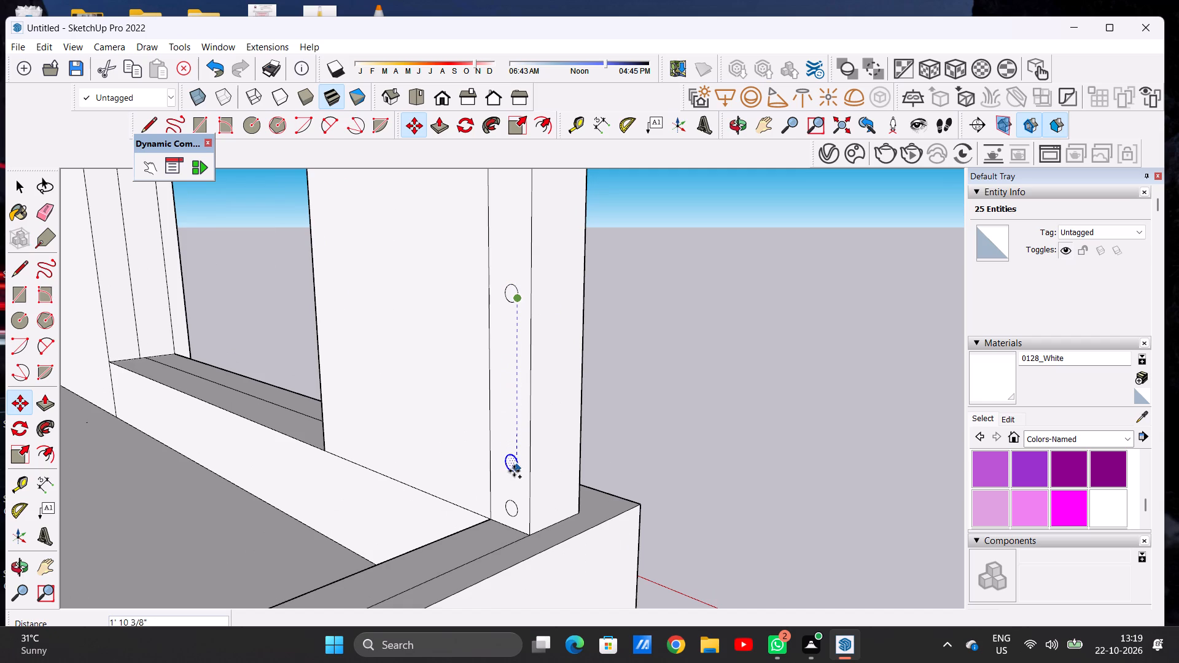
pyautogui.click(512, 479)
pyautogui.click(512, 479)
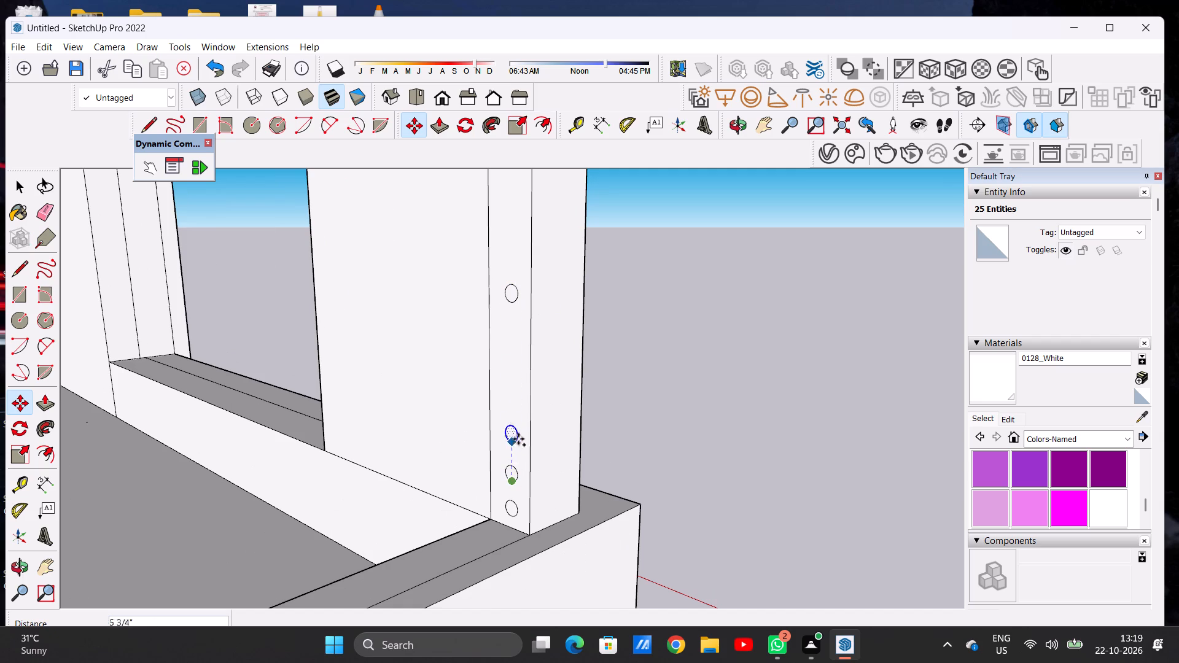
pyautogui.click(515, 336)
pyautogui.click(515, 336)
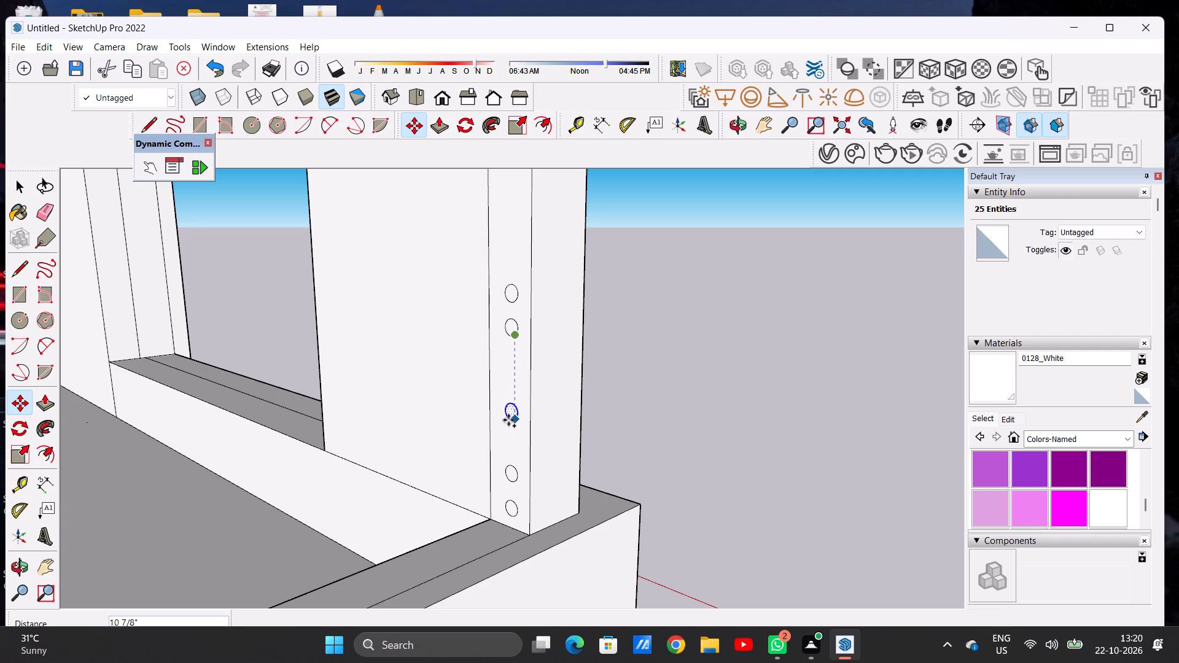
pyautogui.click(511, 446)
pyautogui.click(511, 446)
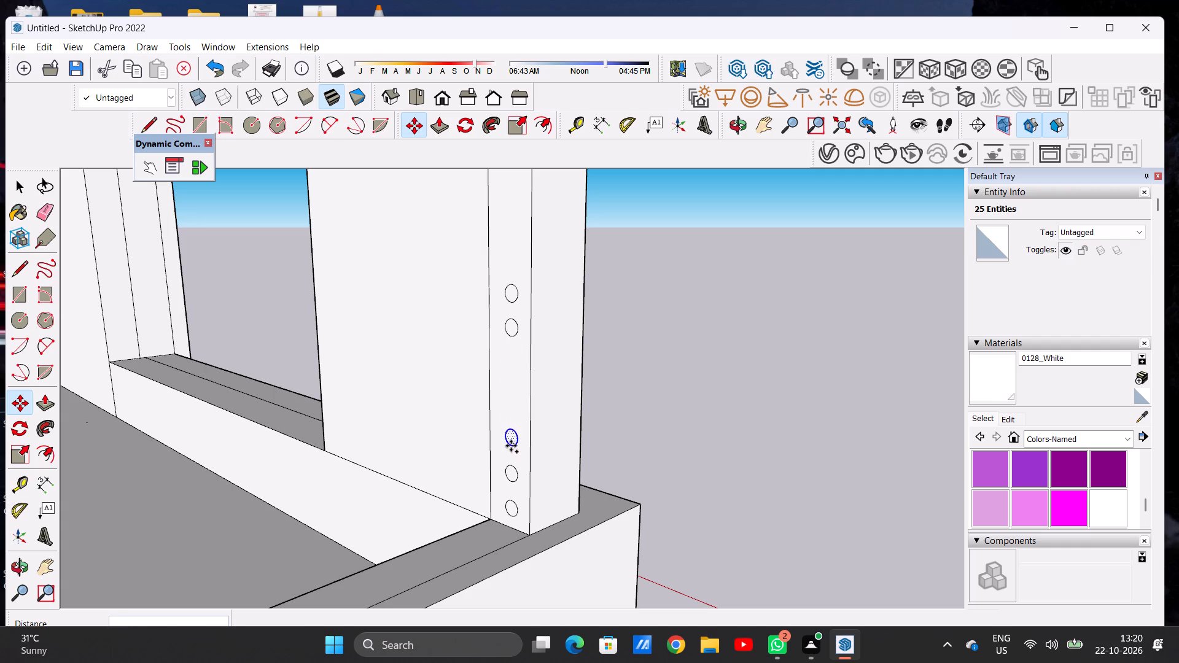
pyautogui.click(518, 373)
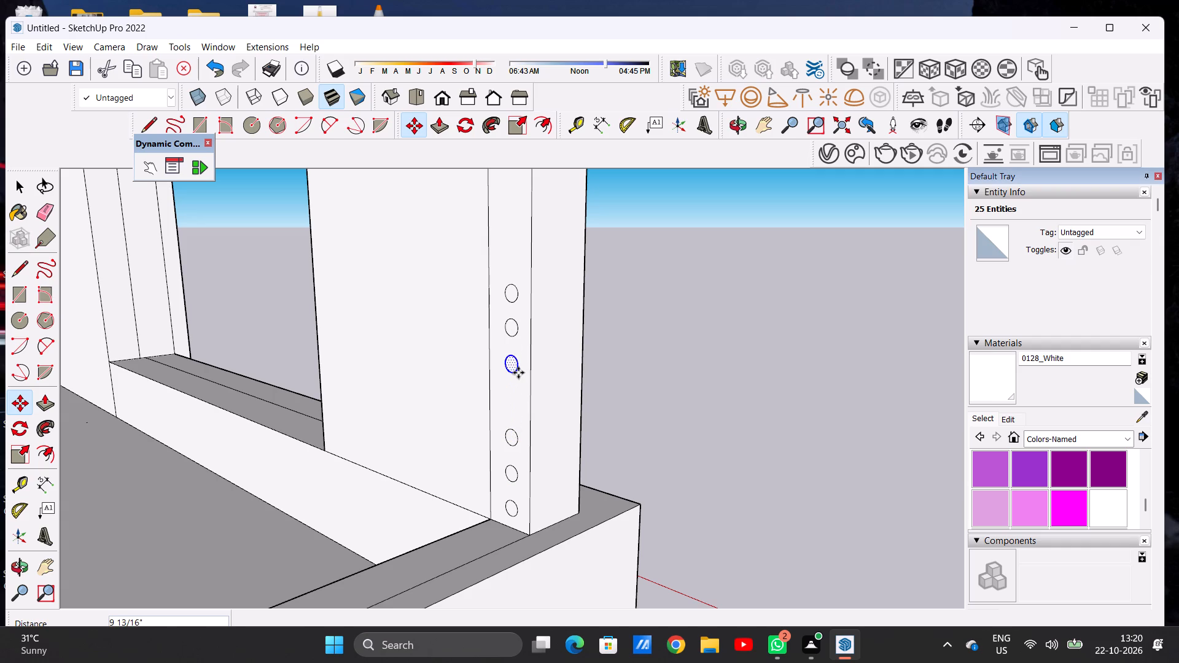
pyautogui.click(518, 373)
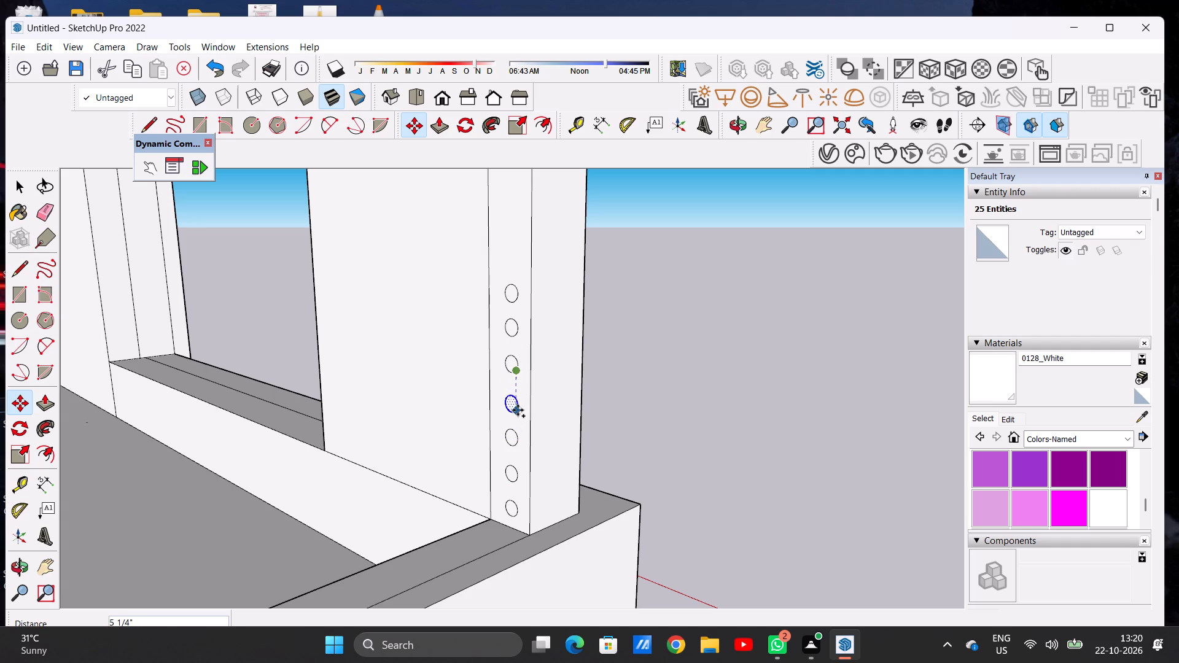
pyautogui.click(518, 410)
pyautogui.press('space')
pyautogui.click(705, 302)
# Extrude the topmost circle on the pillar 5' 6" across the balcony opening to the house wall as a round rail.
pyautogui.scroll(-5, 512, 423)
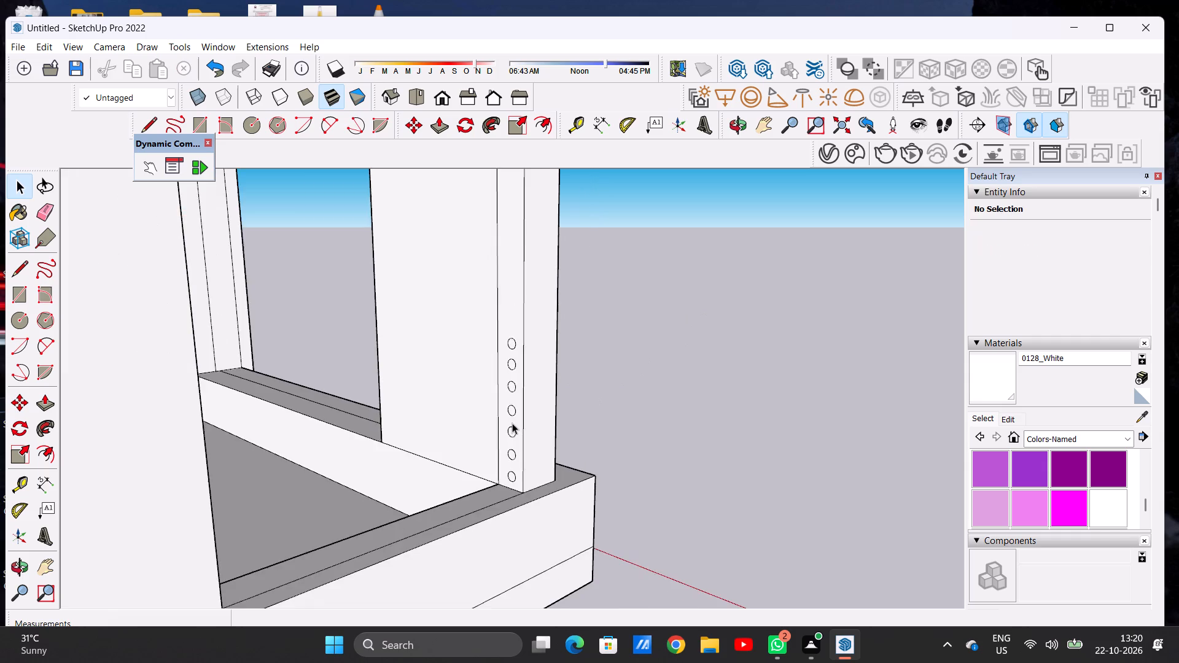
pyautogui.scroll(-7, 512, 423)
pyautogui.middleClick(521, 435)
pyautogui.moveTo(518, 435); pyautogui.dragTo(276, 412, button='middle')
pyautogui.moveTo(274, 413); pyautogui.dragTo(270, 416, button='middle')
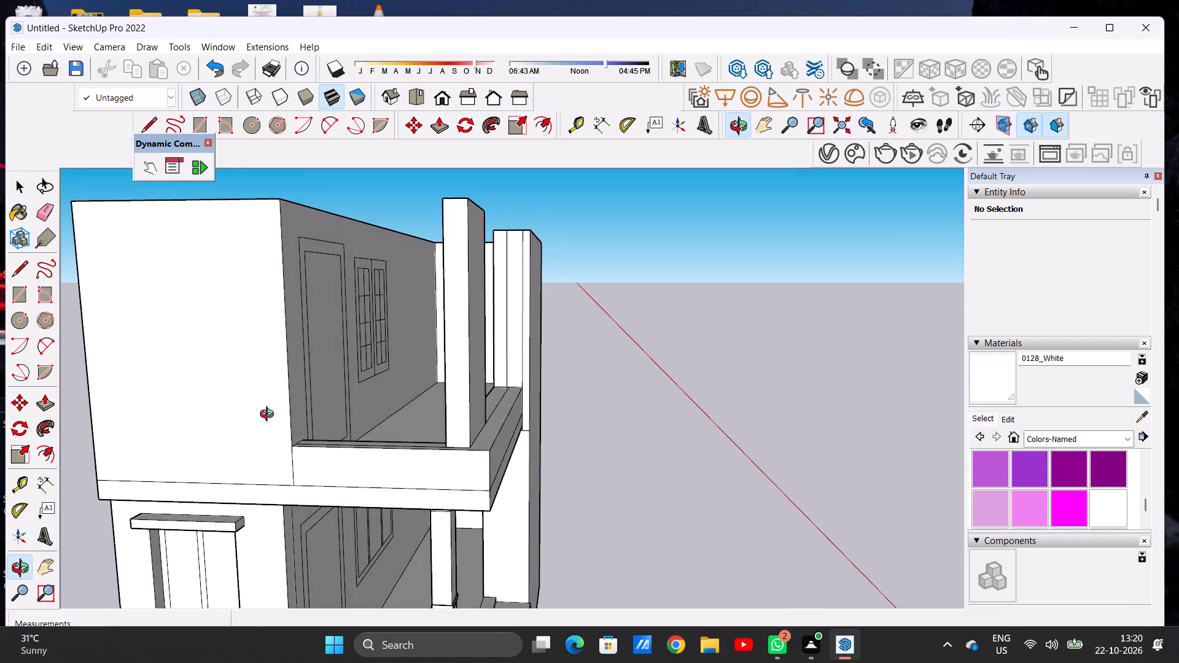
pyautogui.moveTo(270, 416); pyautogui.dragTo(591, 422, button='middle')
pyautogui.scroll(5, 567, 443)
pyautogui.scroll(4, 580, 330)
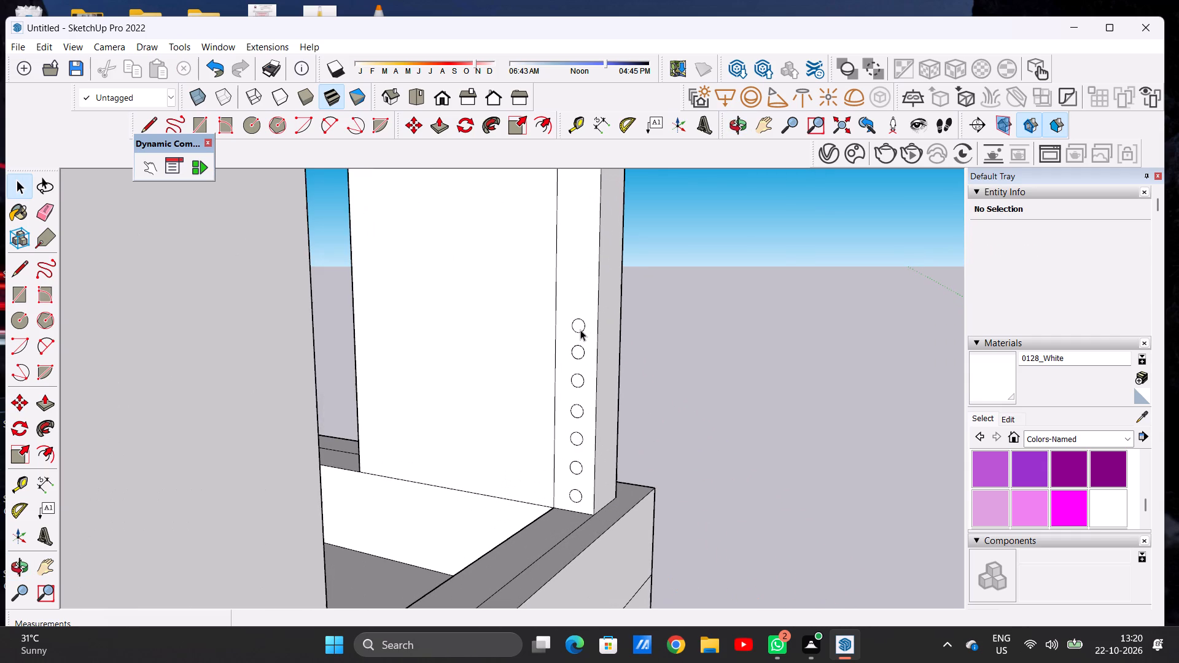
pyautogui.press('p')
pyautogui.scroll(5, 577, 327)
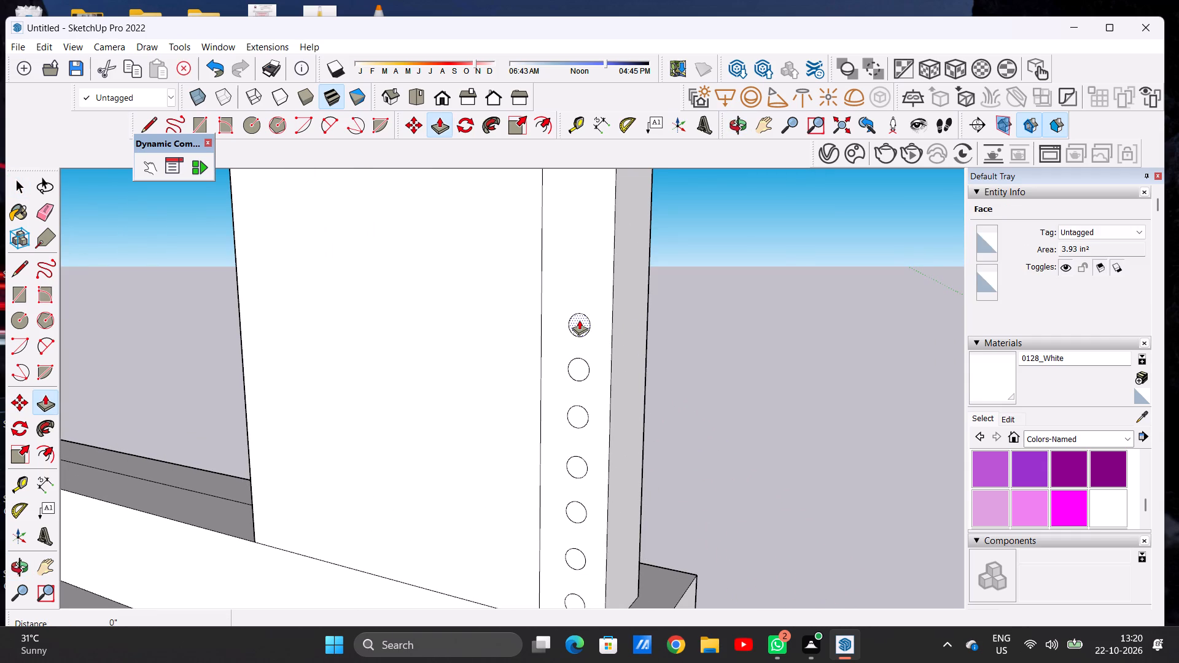
pyautogui.click(579, 320)
pyautogui.scroll(-17, 430, 373)
pyautogui.scroll(1, 432, 373)
pyautogui.middleClick(432, 373)
pyautogui.moveTo(432, 373); pyautogui.dragTo(399, 373, button='middle')
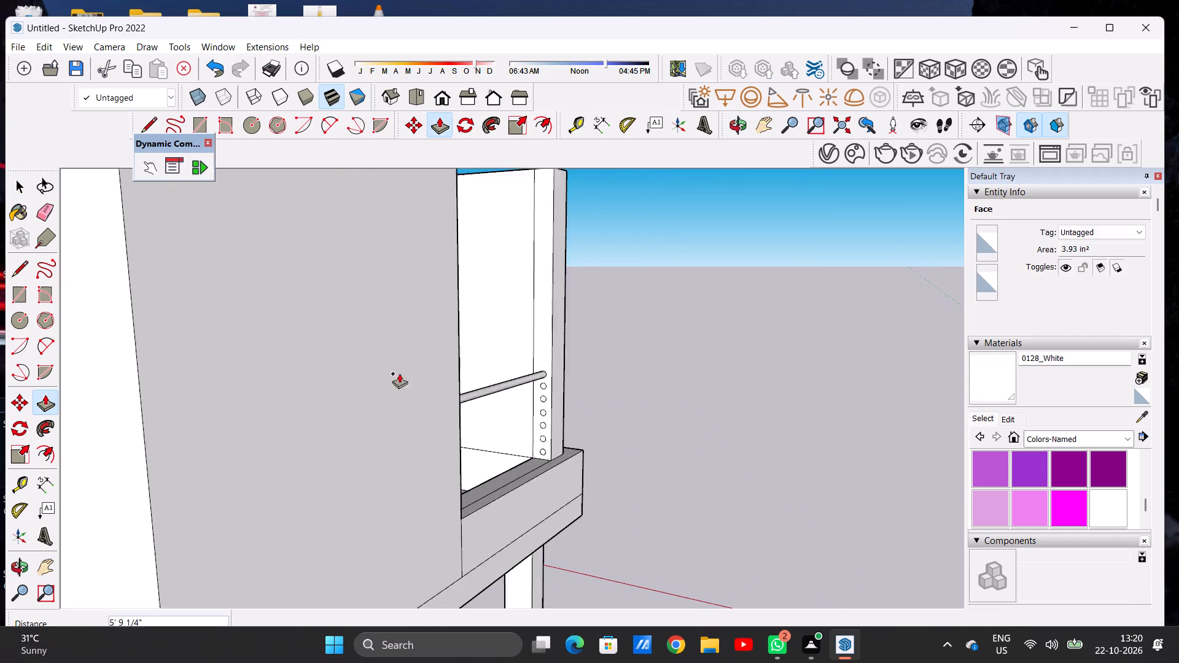
pyautogui.moveTo(399, 373); pyautogui.dragTo(168, 374, button='middle')
pyautogui.scroll(1, 168, 374)
pyautogui.scroll(-11, 416, 382)
pyautogui.moveTo(517, 380); pyautogui.dragTo(159, 382, button='middle')
pyautogui.scroll(13, 424, 372)
pyautogui.scroll(-1, 449, 360)
pyautogui.scroll(8, 448, 360)
pyautogui.click(394, 370)
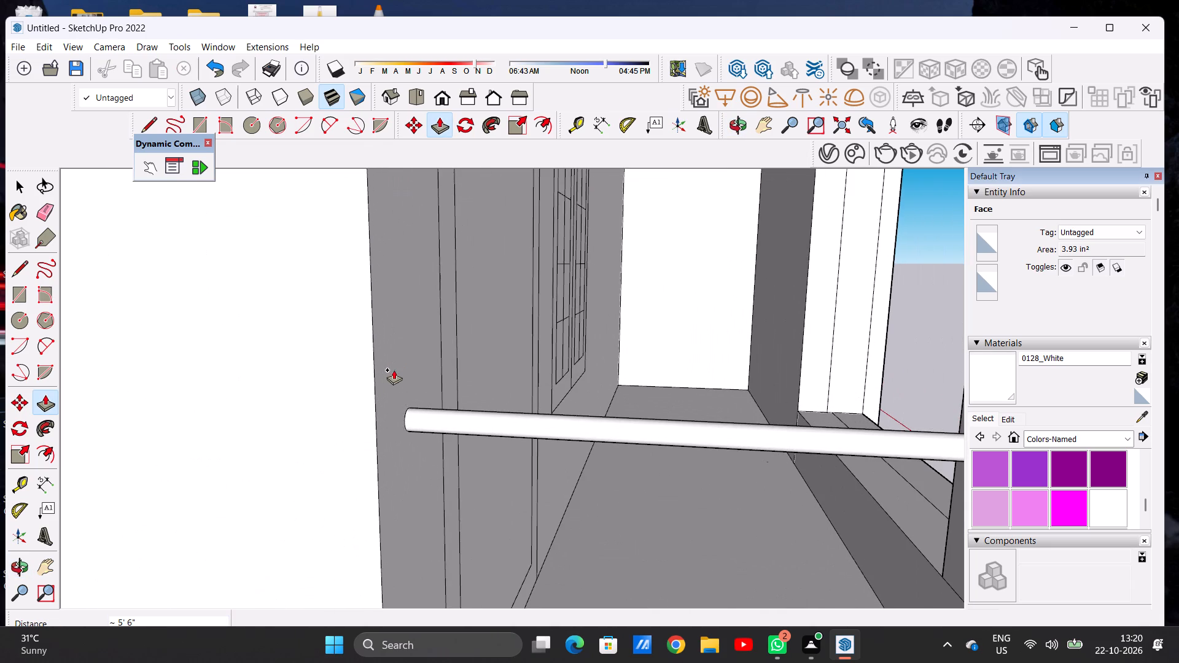
# Extrude the second circle from the top 5' 6" to the house wall as another rail below the first.
pyautogui.scroll(-14, 399, 325)
pyautogui.moveTo(424, 421); pyautogui.dragTo(578, 423, button='middle')
pyautogui.middleClick(578, 423)
pyautogui.scroll(7, 637, 368)
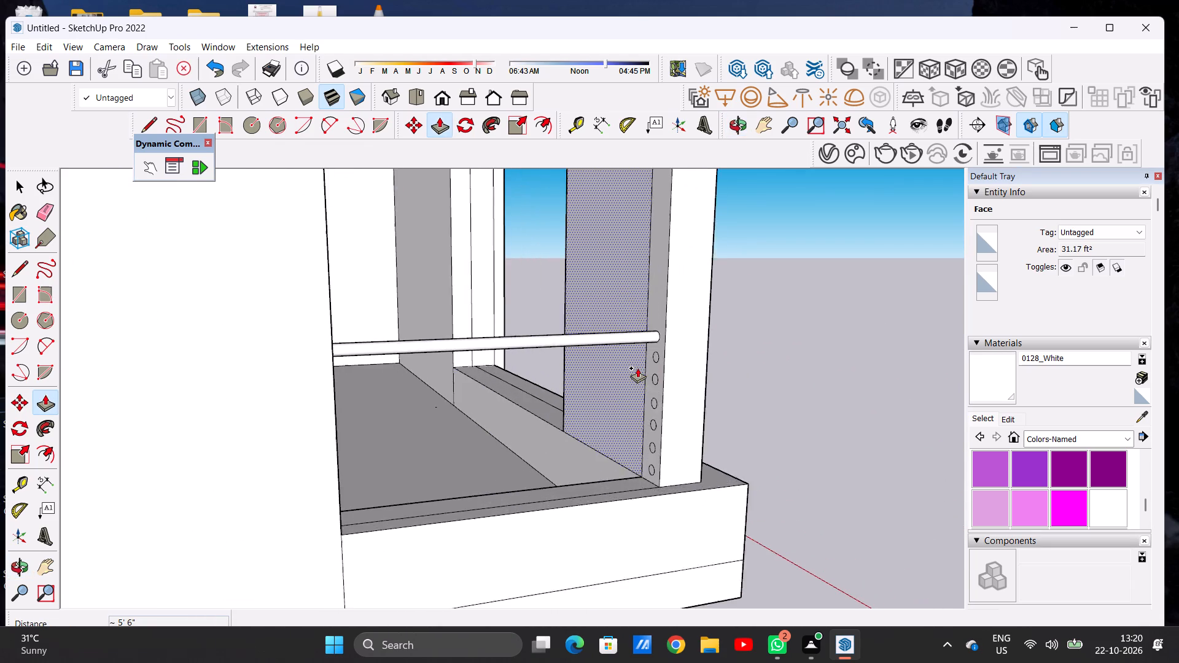
pyautogui.scroll(6, 637, 368)
pyautogui.scroll(6, 682, 338)
pyautogui.click(683, 338)
pyautogui.scroll(-9, 537, 373)
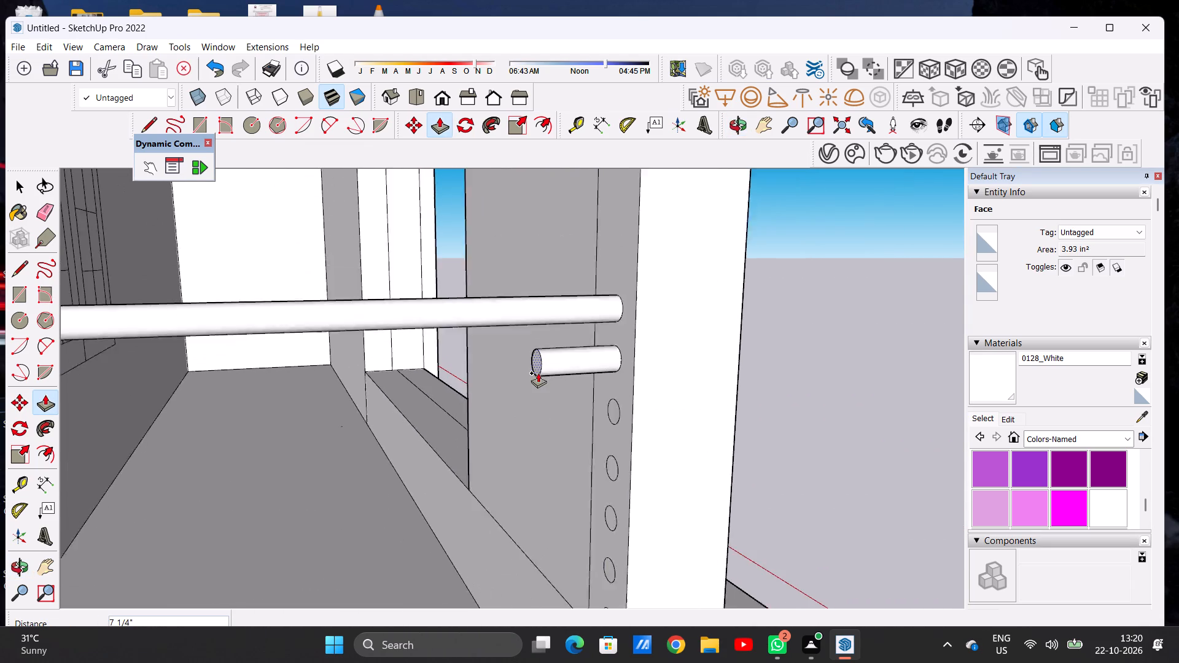
pyautogui.scroll(1, 538, 373)
pyautogui.scroll(-14, 538, 373)
pyautogui.scroll(1, 386, 408)
pyautogui.moveTo(386, 408); pyautogui.dragTo(189, 373, button='middle')
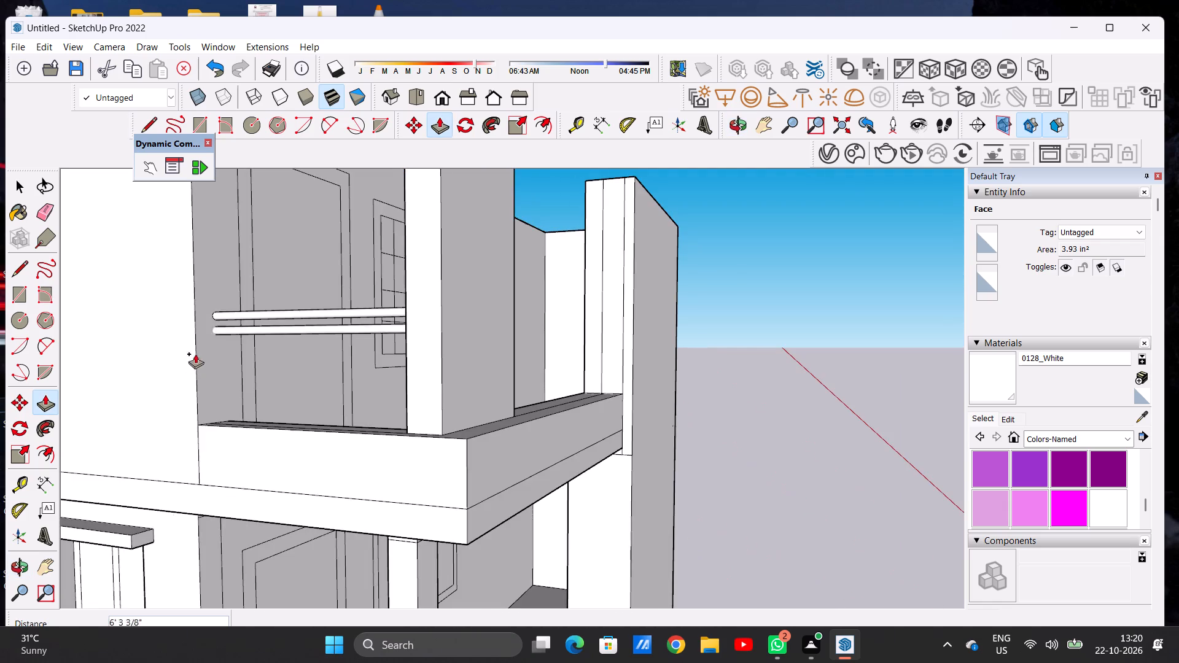
pyautogui.scroll(2, 204, 328)
pyautogui.scroll(-1, 207, 322)
pyautogui.scroll(3, 207, 322)
pyautogui.click(207, 318)
# Extrude the third circle from the top 5' 6" from the pillar to the house wall as a third rail.
pyautogui.scroll(-9, 209, 411)
pyautogui.moveTo(250, 413); pyautogui.dragTo(440, 450, button='middle')
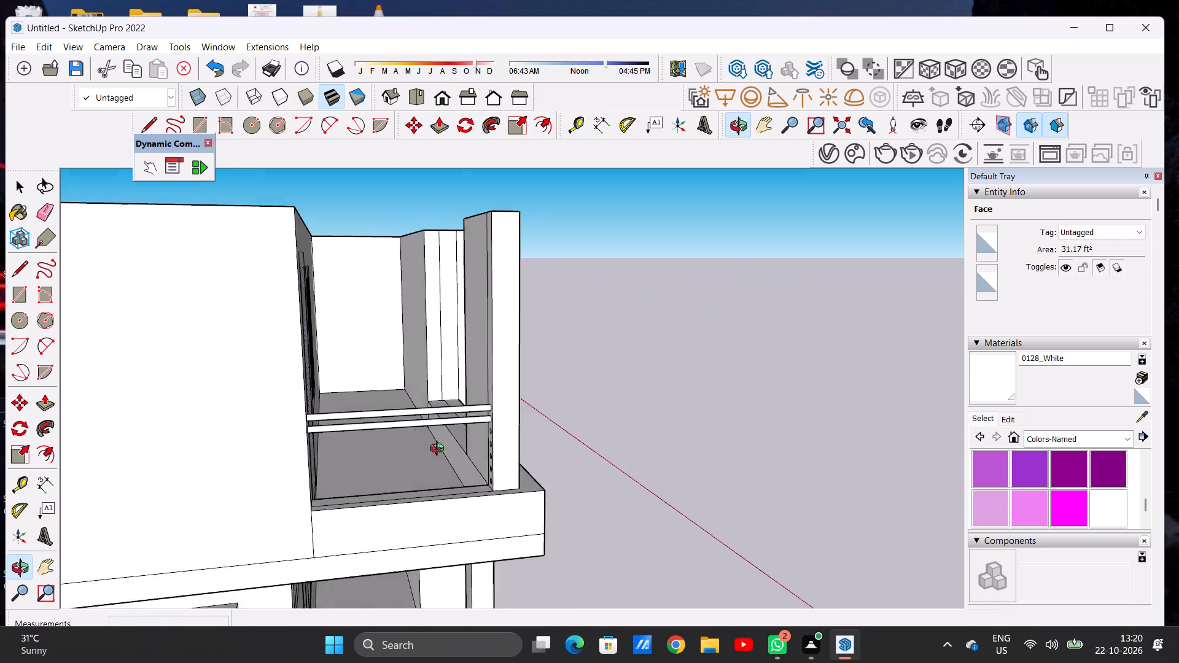
pyautogui.moveTo(440, 450); pyautogui.dragTo(519, 457, button='middle')
pyautogui.scroll(7, 602, 451)
pyautogui.scroll(-1, 572, 454)
pyautogui.scroll(15, 570, 454)
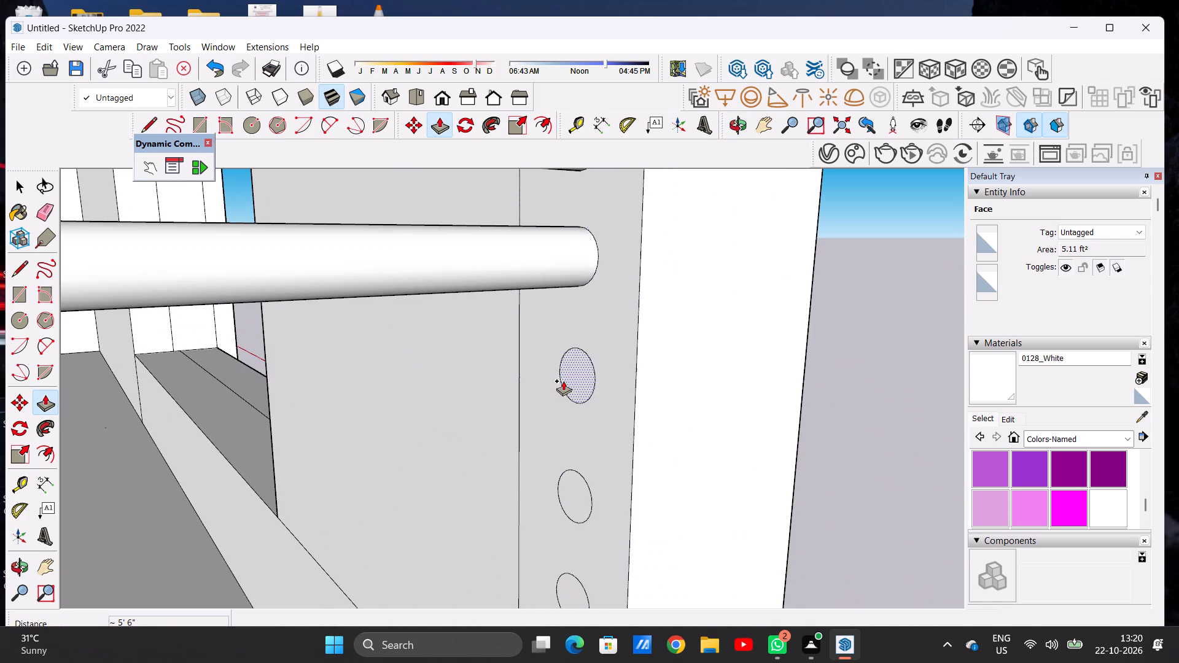
pyautogui.click(568, 376)
pyautogui.scroll(-5, 298, 452)
pyautogui.scroll(-16, 311, 445)
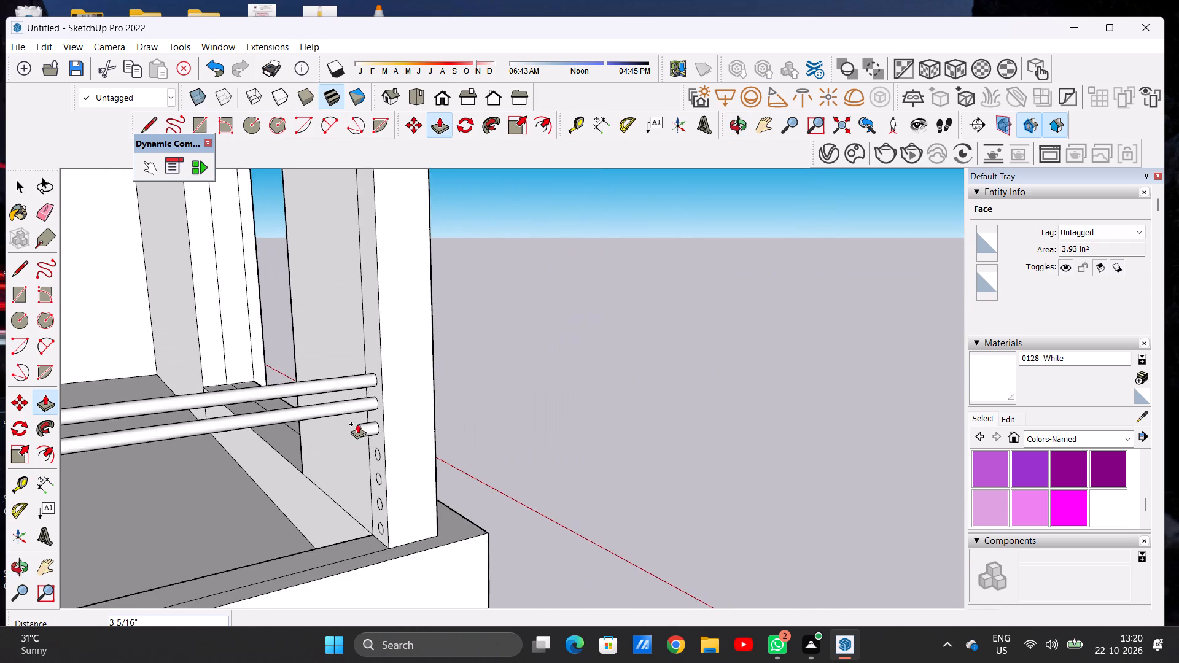
pyautogui.scroll(-10, 357, 424)
pyautogui.moveTo(269, 446); pyautogui.dragTo(195, 444, button='middle')
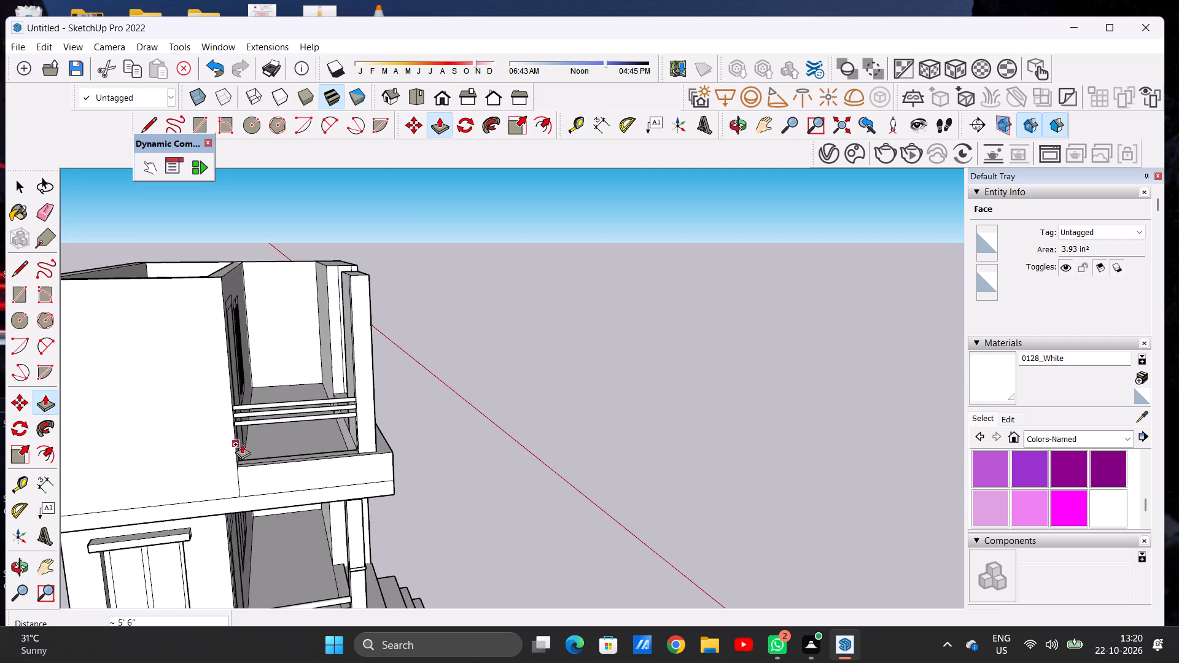
pyautogui.scroll(12, 243, 444)
pyautogui.scroll(-1, 233, 411)
pyautogui.scroll(5, 225, 403)
pyautogui.click(213, 368)
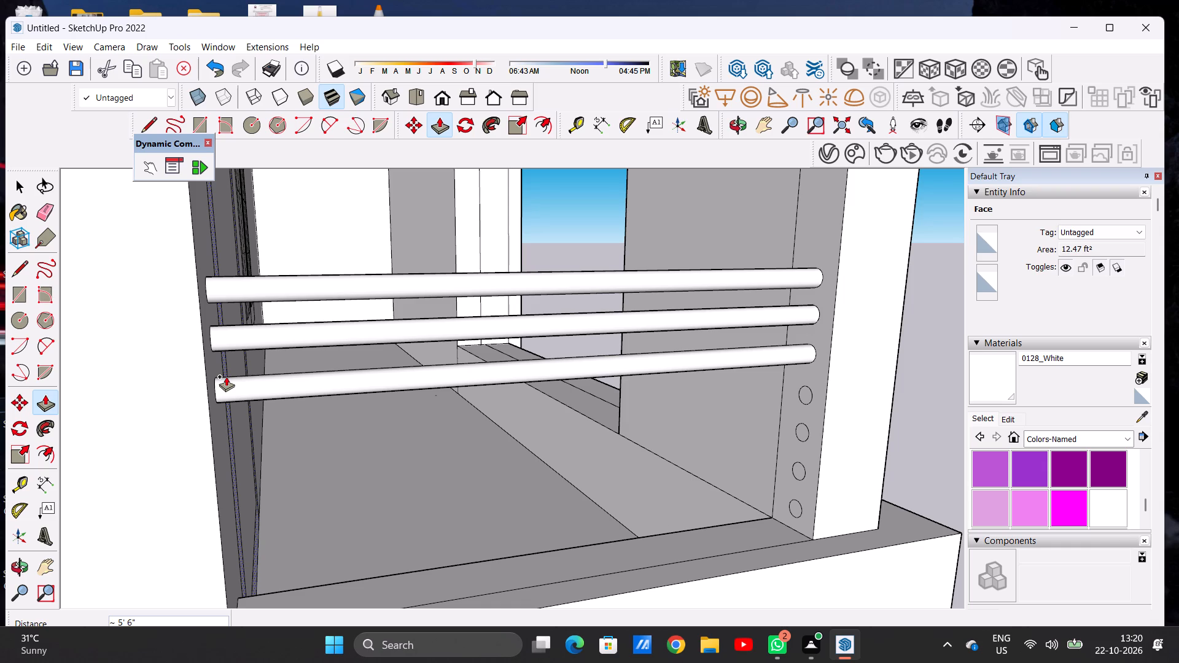
# Extrude the fourth and fifth circles from the top 5' 6" from the pillar to the house wall as round rails.
pyautogui.click(803, 393)
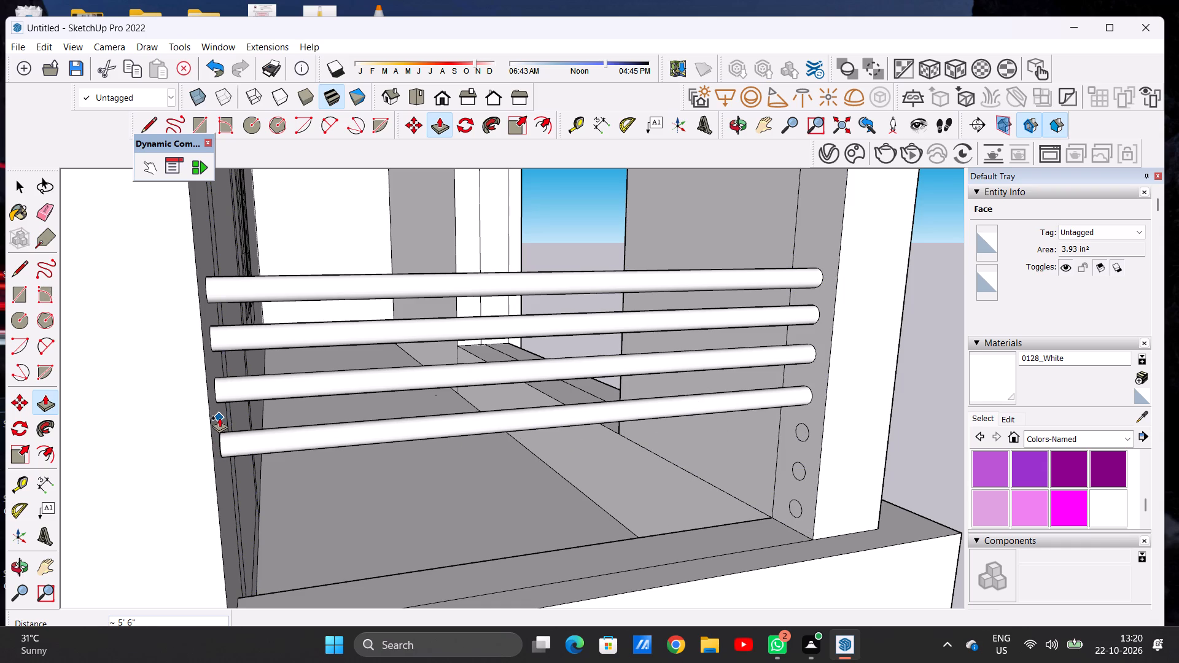
pyautogui.click(219, 417)
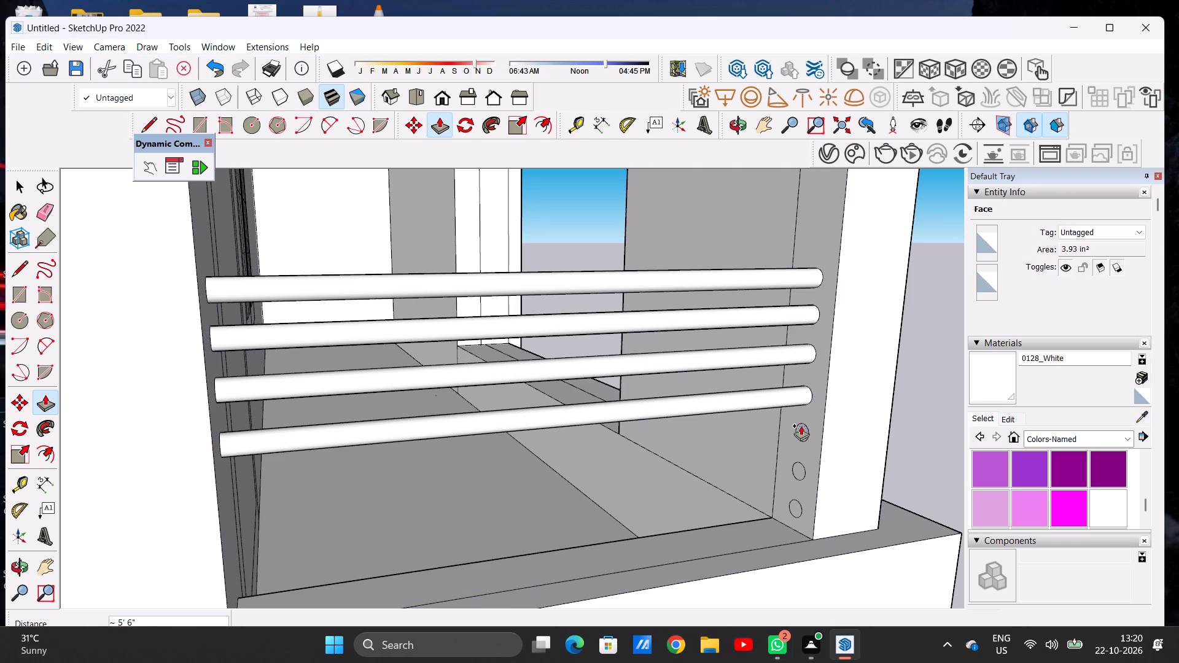
pyautogui.click(801, 425)
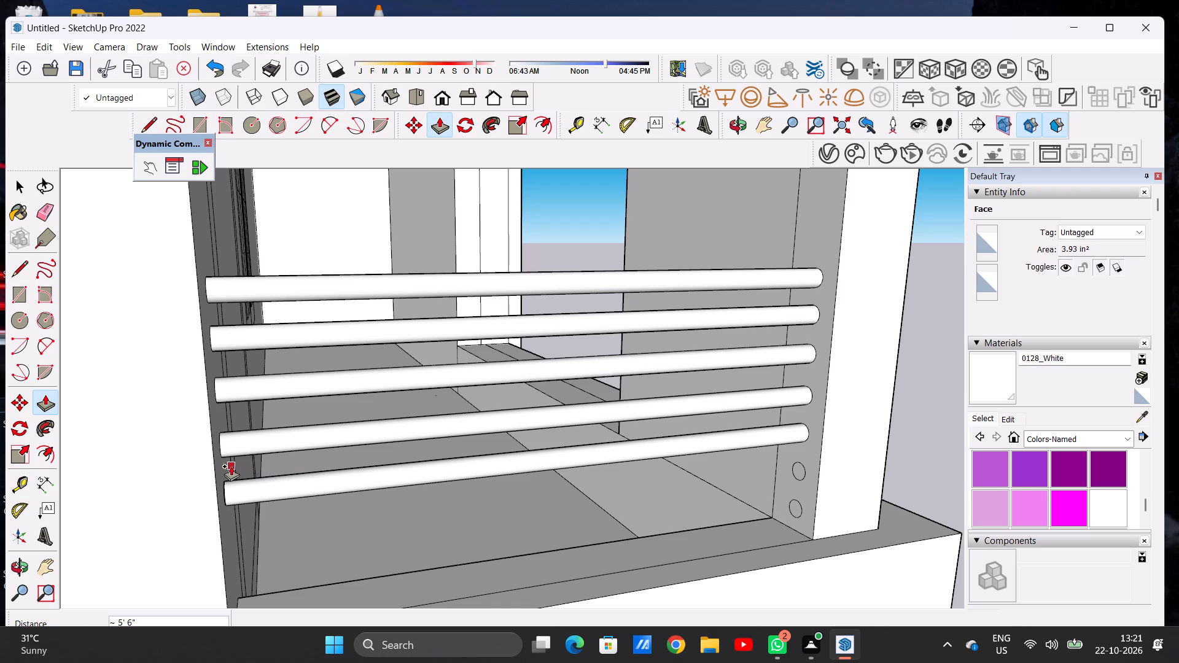
pyautogui.click(226, 466)
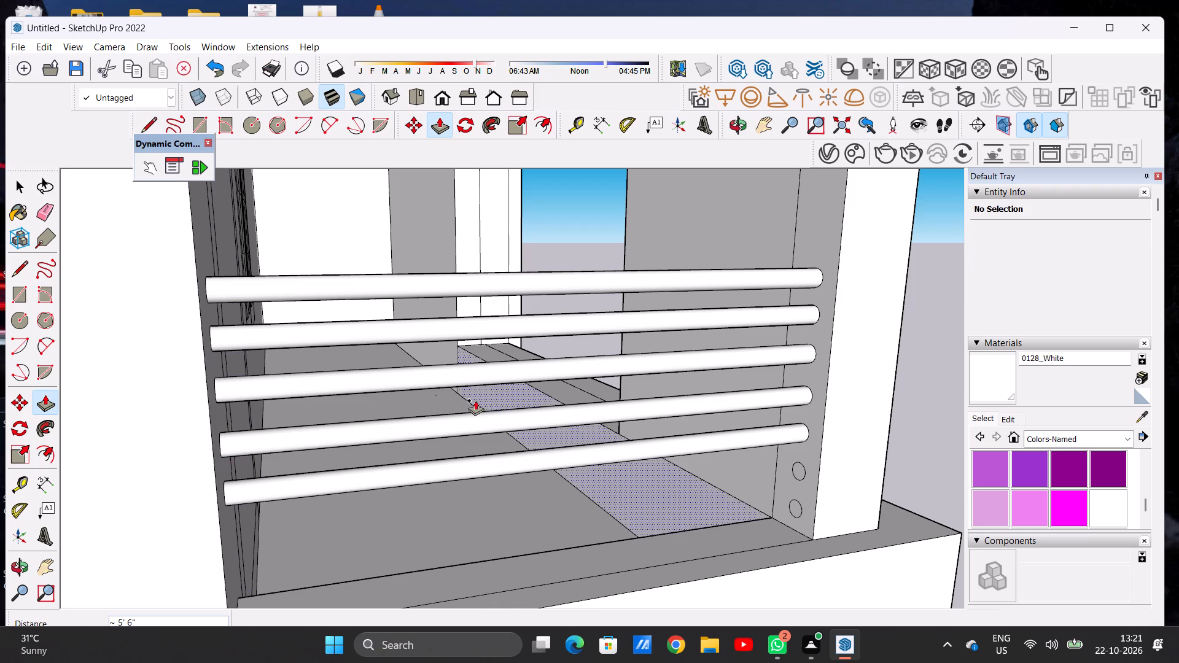
# Extrude the bottommost circle on the pillar 5' 6" to the house wall as the lowest rail.
pyautogui.scroll(-8, 484, 400)
pyautogui.scroll(9, 632, 444)
pyautogui.scroll(8, 537, 428)
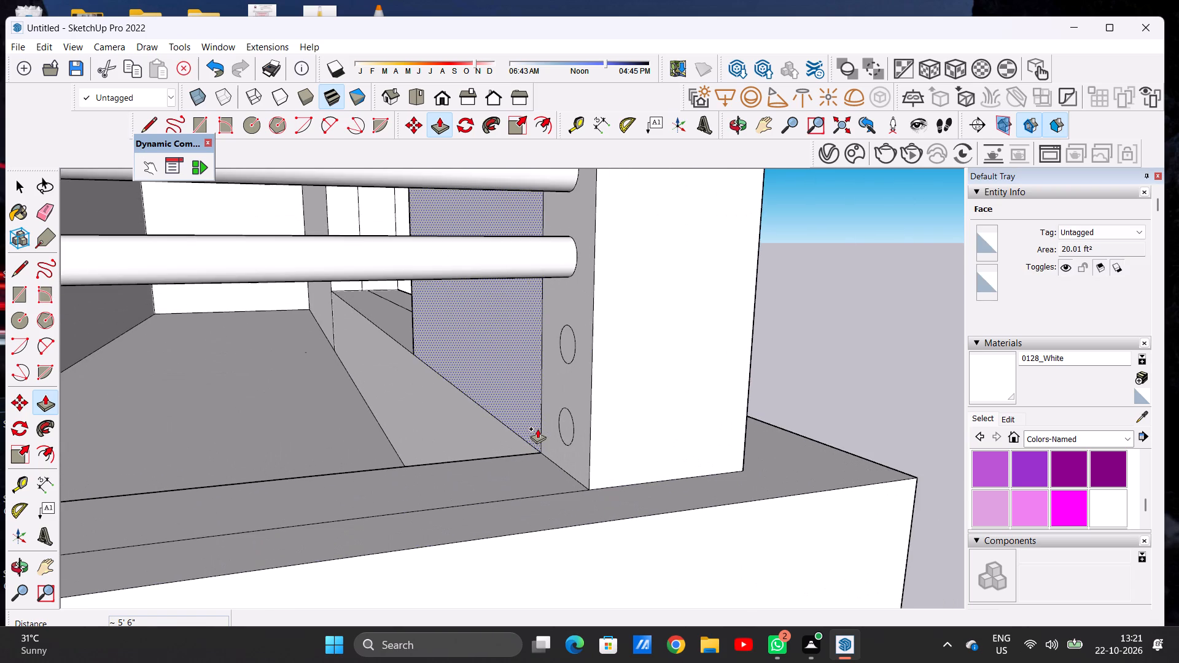
pyautogui.scroll(7, 556, 435)
pyautogui.click(577, 417)
pyautogui.scroll(-4, 513, 419)
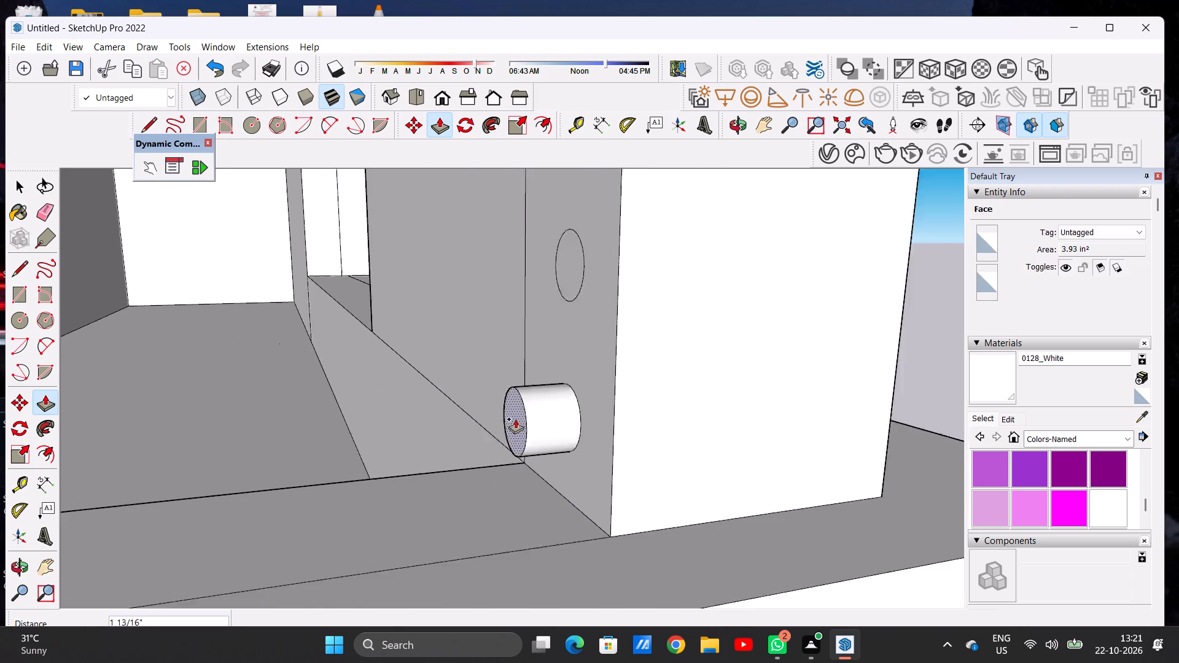
pyautogui.scroll(-15, 515, 419)
pyautogui.scroll(1, 518, 419)
pyautogui.scroll(-6, 518, 419)
pyautogui.scroll(8, 257, 421)
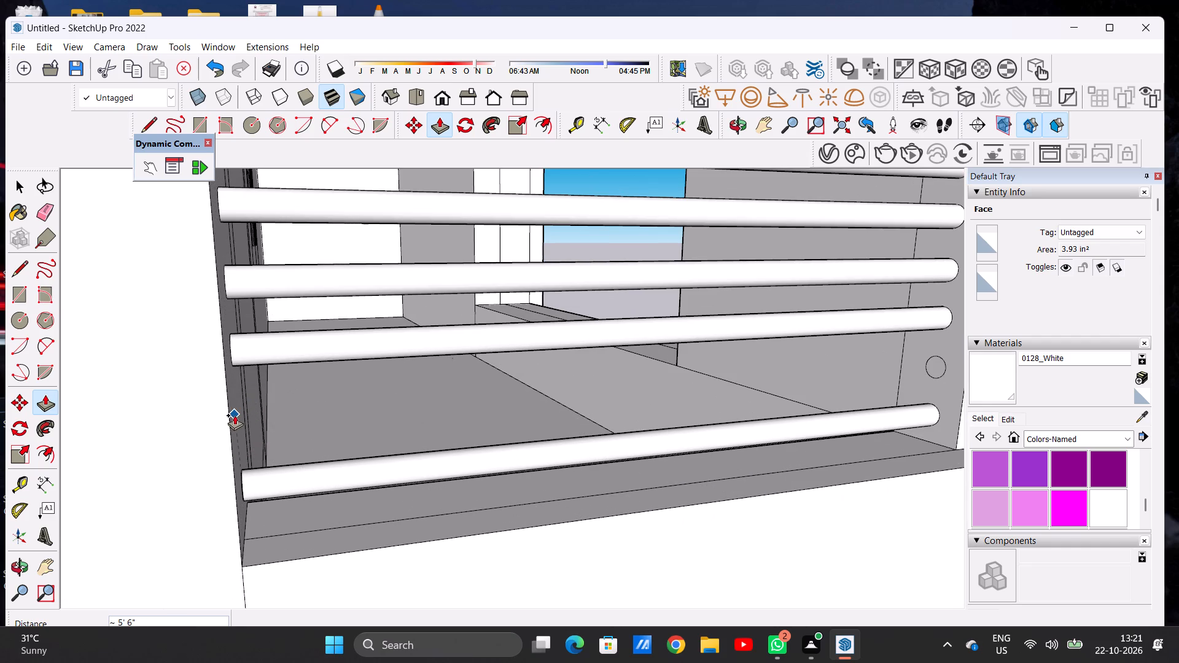
pyautogui.click(235, 415)
# Extrude the remaining second-lowest circle on the pillar across the opening to the house wall as the last rail.
pyautogui.scroll(-8, 237, 437)
pyautogui.scroll(8, 620, 396)
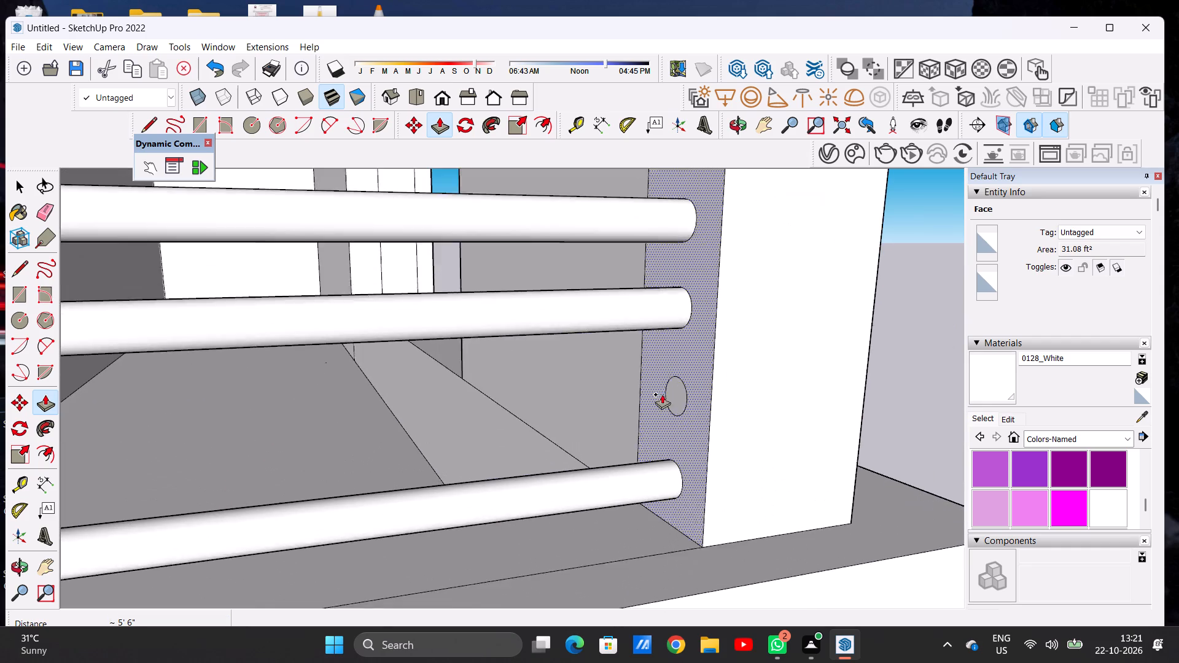
pyautogui.scroll(6, 662, 394)
pyautogui.click(670, 389)
pyautogui.scroll(-20, 488, 409)
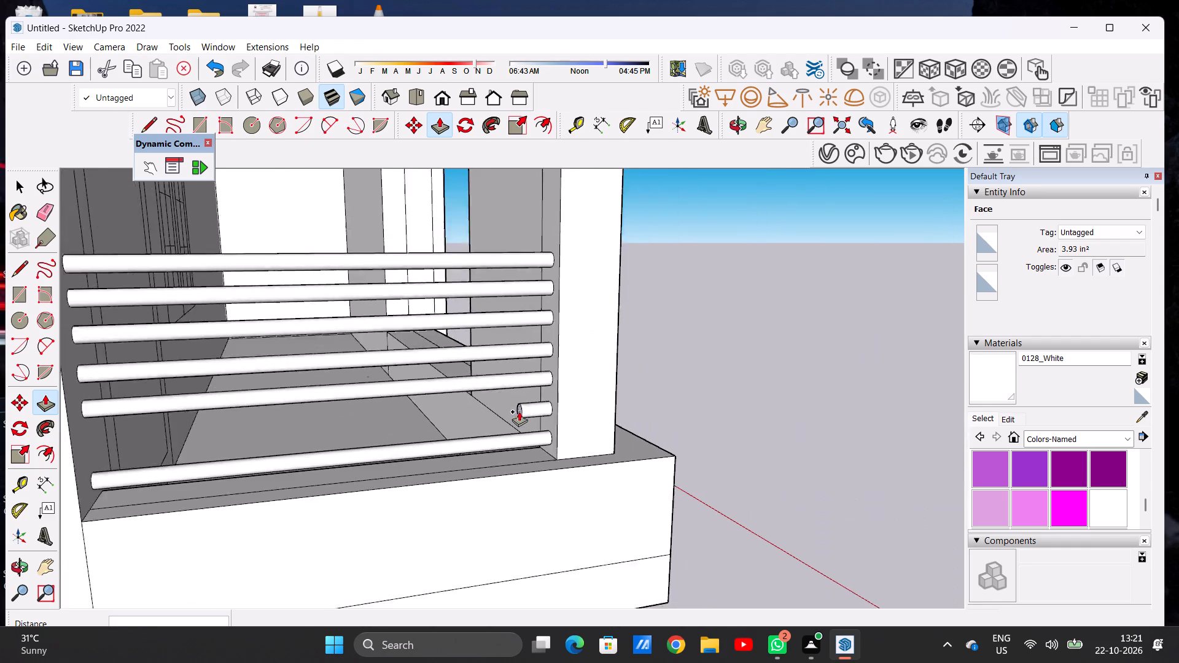
pyautogui.scroll(-4, 519, 411)
pyautogui.scroll(14, 314, 405)
pyautogui.moveTo(369, 445); pyautogui.dragTo(257, 422, button='middle')
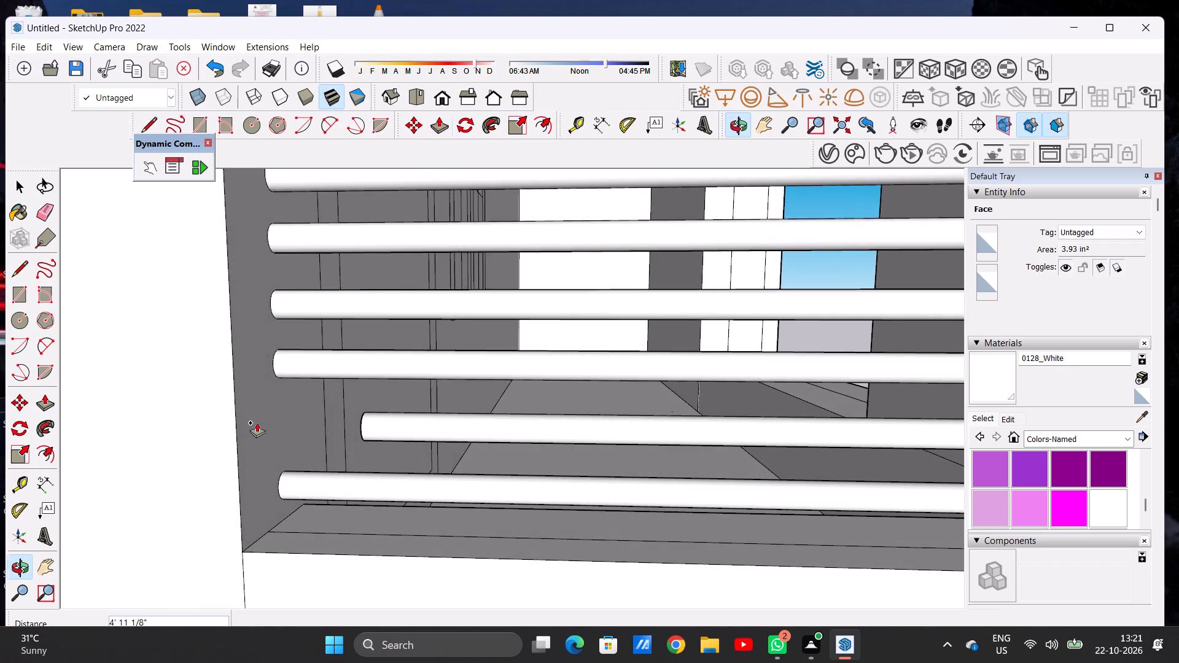
pyautogui.scroll(6, 257, 422)
pyautogui.click(254, 389)
pyautogui.press('space')
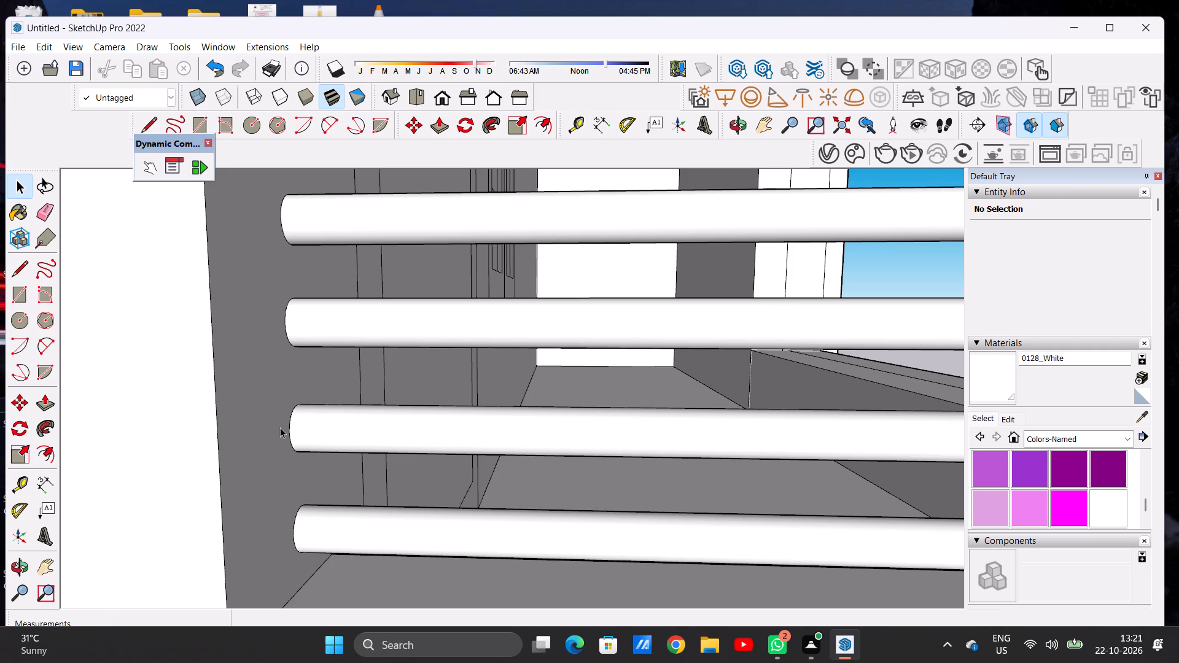
pyautogui.press('space')
# Draw a horizontal rectangle about 2' 6 3/4" by 9 3/8" near the top of the balcony corner pillar's front face.
pyautogui.scroll(-15, 291, 427)
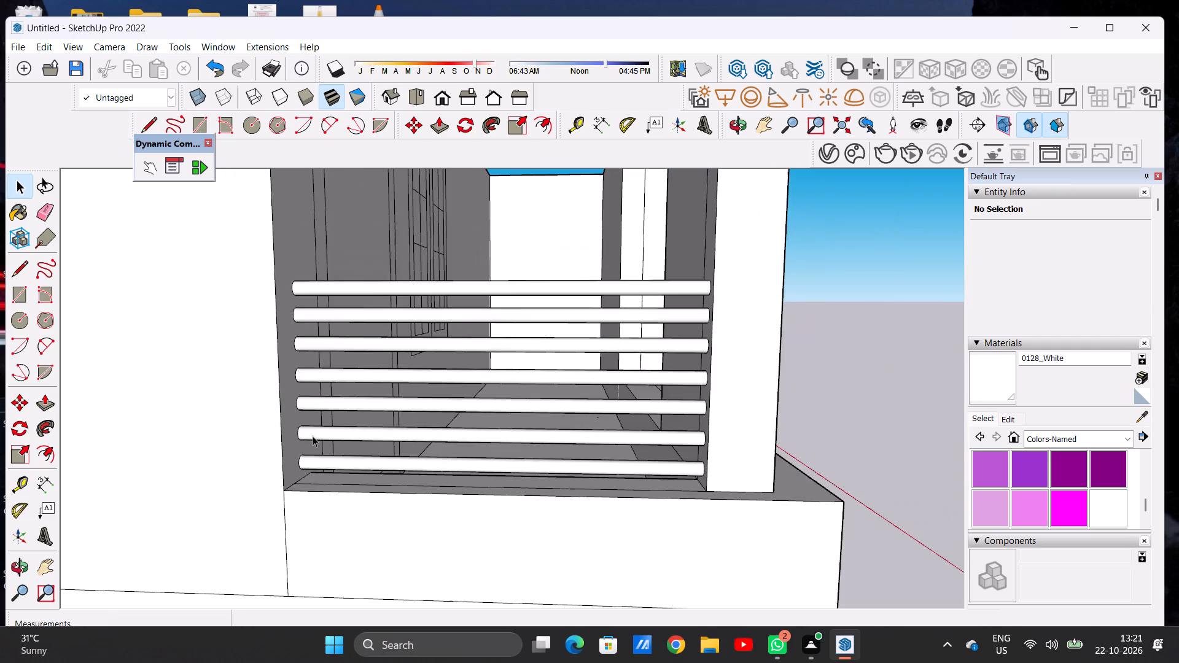
pyautogui.scroll(-14, 313, 436)
pyautogui.moveTo(514, 405); pyautogui.dragTo(147, 402, button='middle')
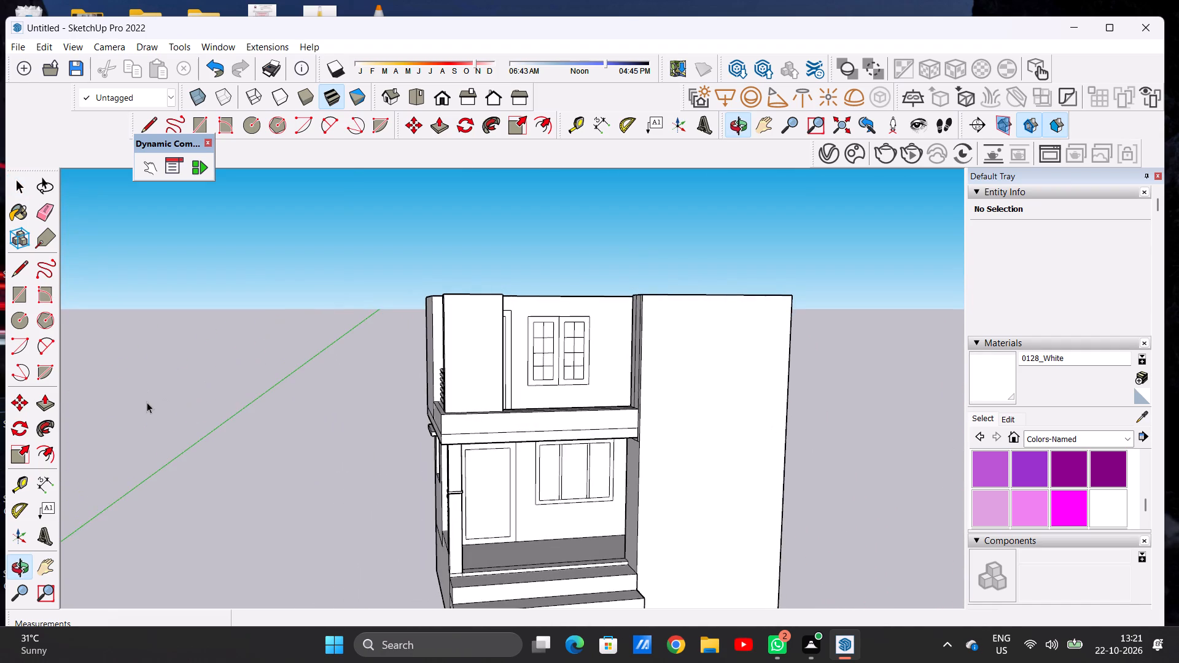
pyautogui.scroll(-4, 269, 401)
pyautogui.moveTo(459, 389); pyautogui.dragTo(429, 378, button='middle')
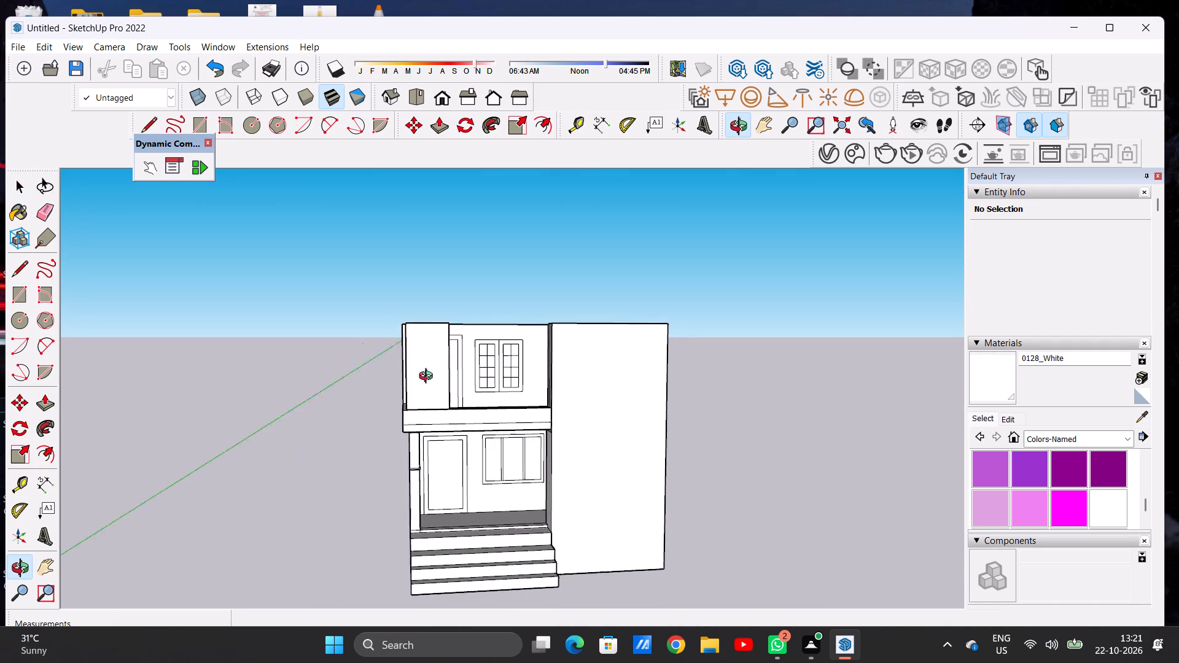
pyautogui.moveTo(429, 378); pyautogui.dragTo(413, 386, button='middle')
pyautogui.scroll(1, 422, 373)
pyautogui.scroll(-1, 422, 373)
pyautogui.scroll(8, 422, 373)
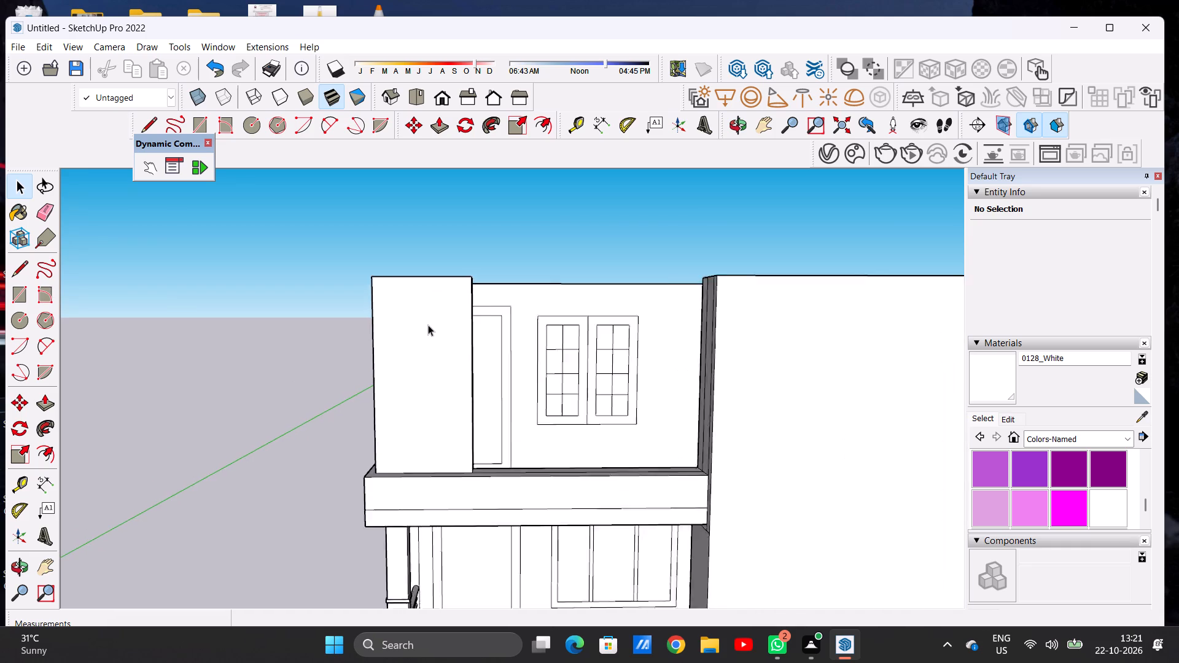
pyautogui.scroll(3, 428, 325)
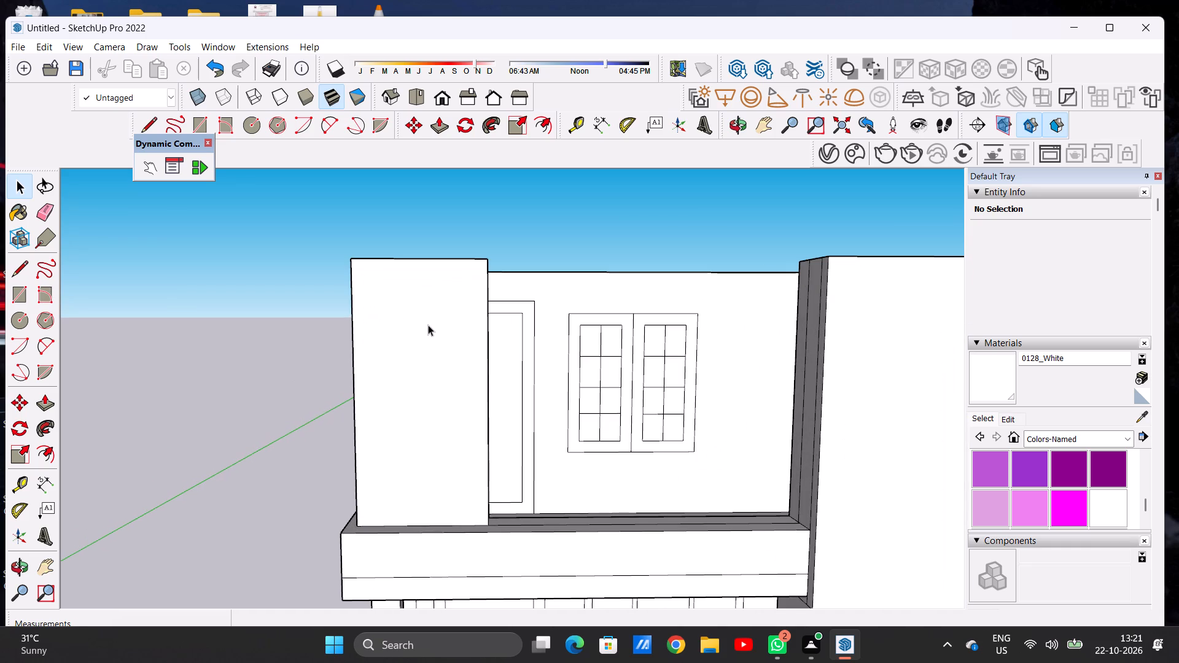
pyautogui.press('r')
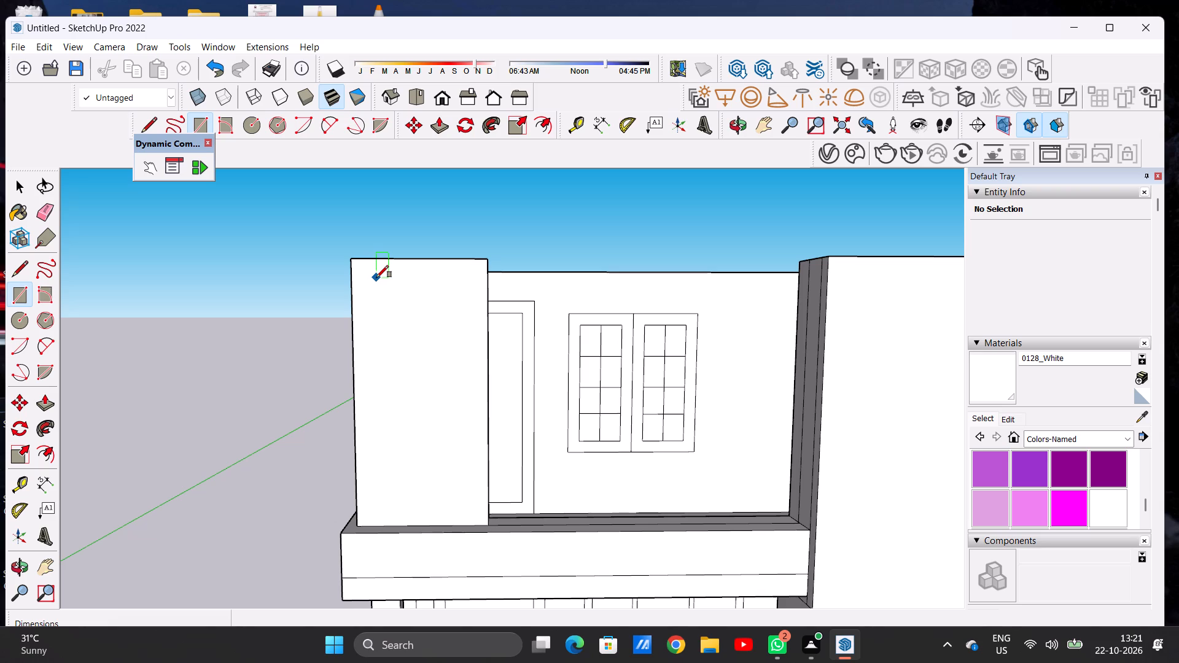
pyautogui.click(378, 277)
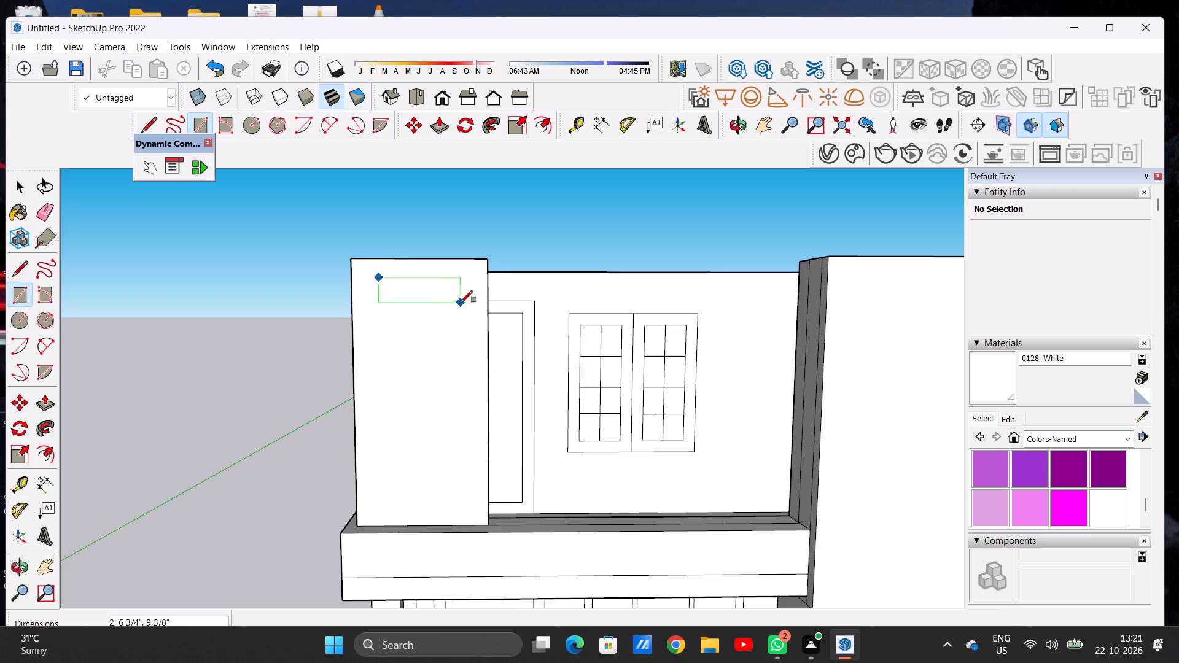
pyautogui.click(461, 303)
pyautogui.press('space')
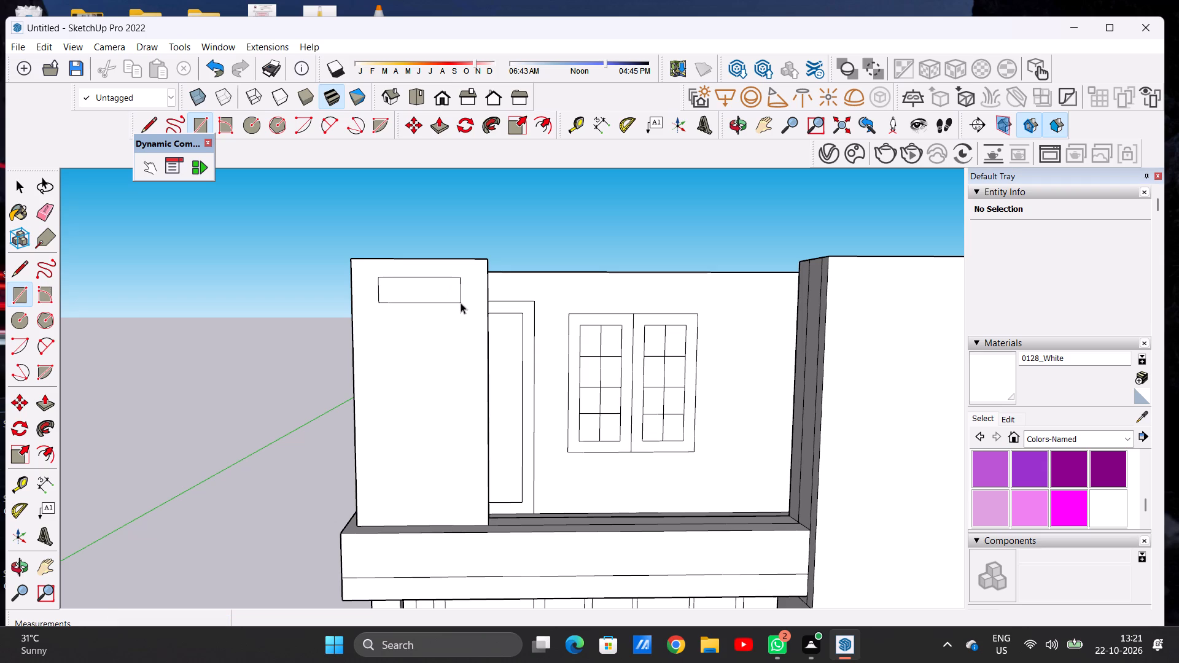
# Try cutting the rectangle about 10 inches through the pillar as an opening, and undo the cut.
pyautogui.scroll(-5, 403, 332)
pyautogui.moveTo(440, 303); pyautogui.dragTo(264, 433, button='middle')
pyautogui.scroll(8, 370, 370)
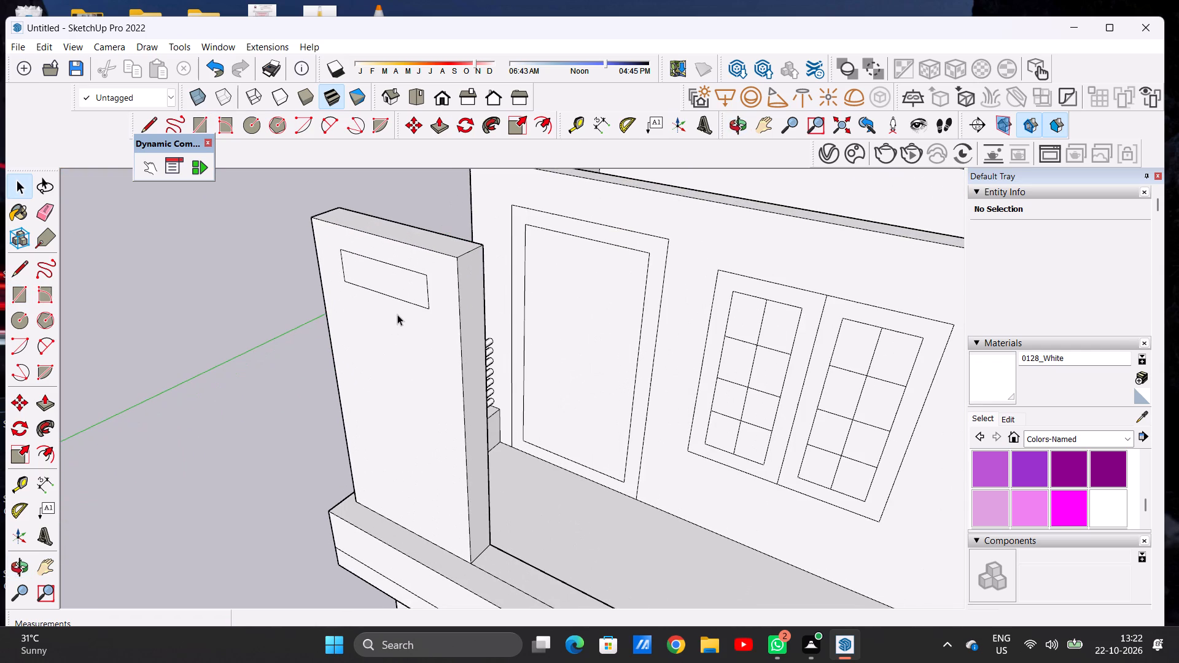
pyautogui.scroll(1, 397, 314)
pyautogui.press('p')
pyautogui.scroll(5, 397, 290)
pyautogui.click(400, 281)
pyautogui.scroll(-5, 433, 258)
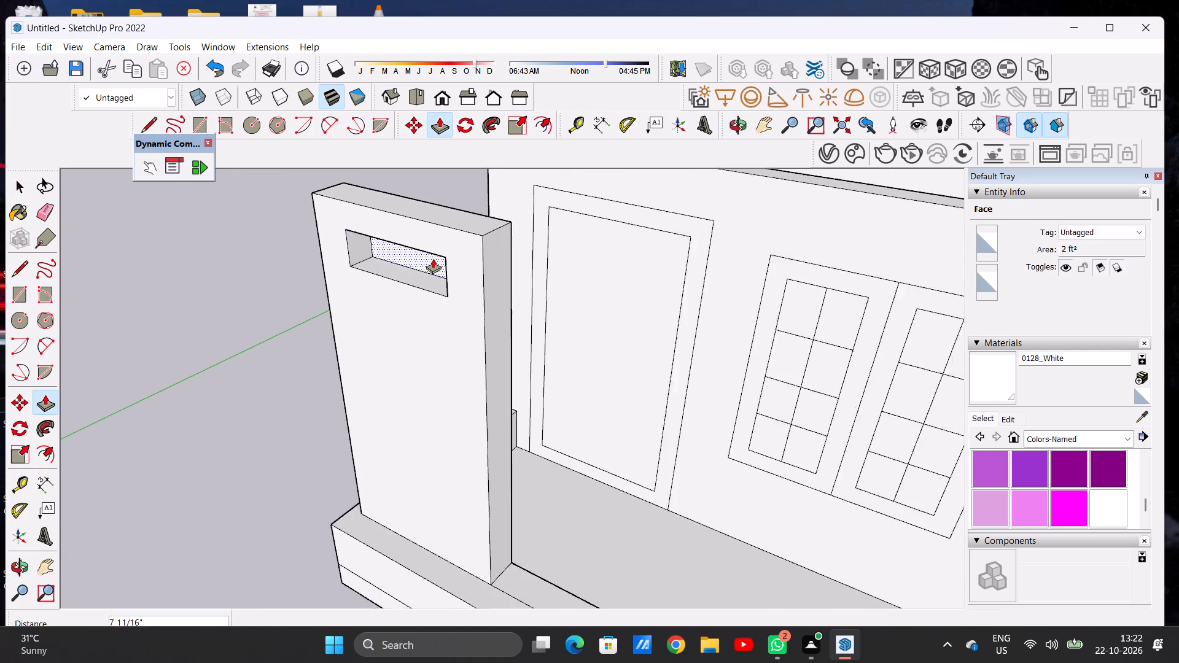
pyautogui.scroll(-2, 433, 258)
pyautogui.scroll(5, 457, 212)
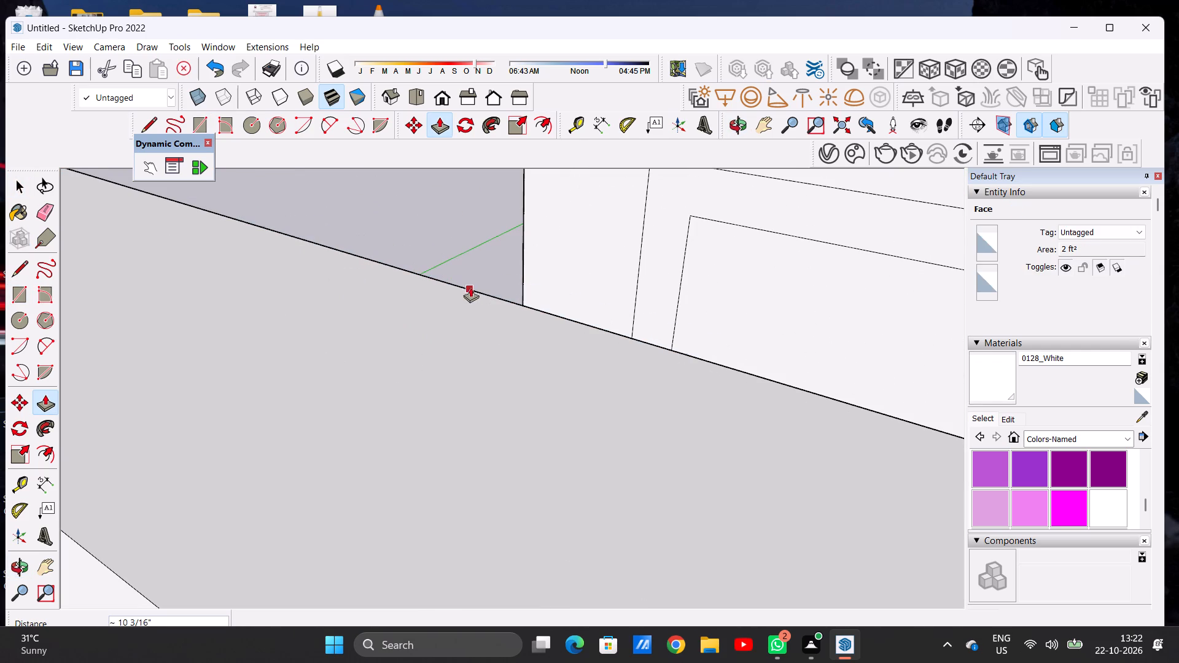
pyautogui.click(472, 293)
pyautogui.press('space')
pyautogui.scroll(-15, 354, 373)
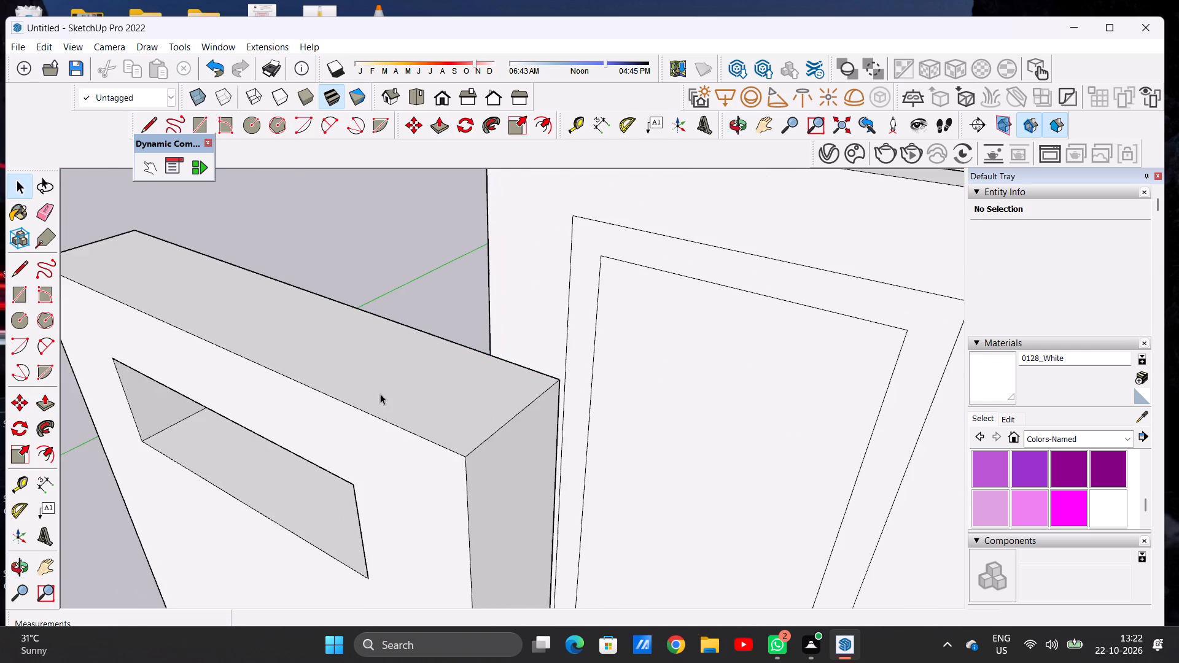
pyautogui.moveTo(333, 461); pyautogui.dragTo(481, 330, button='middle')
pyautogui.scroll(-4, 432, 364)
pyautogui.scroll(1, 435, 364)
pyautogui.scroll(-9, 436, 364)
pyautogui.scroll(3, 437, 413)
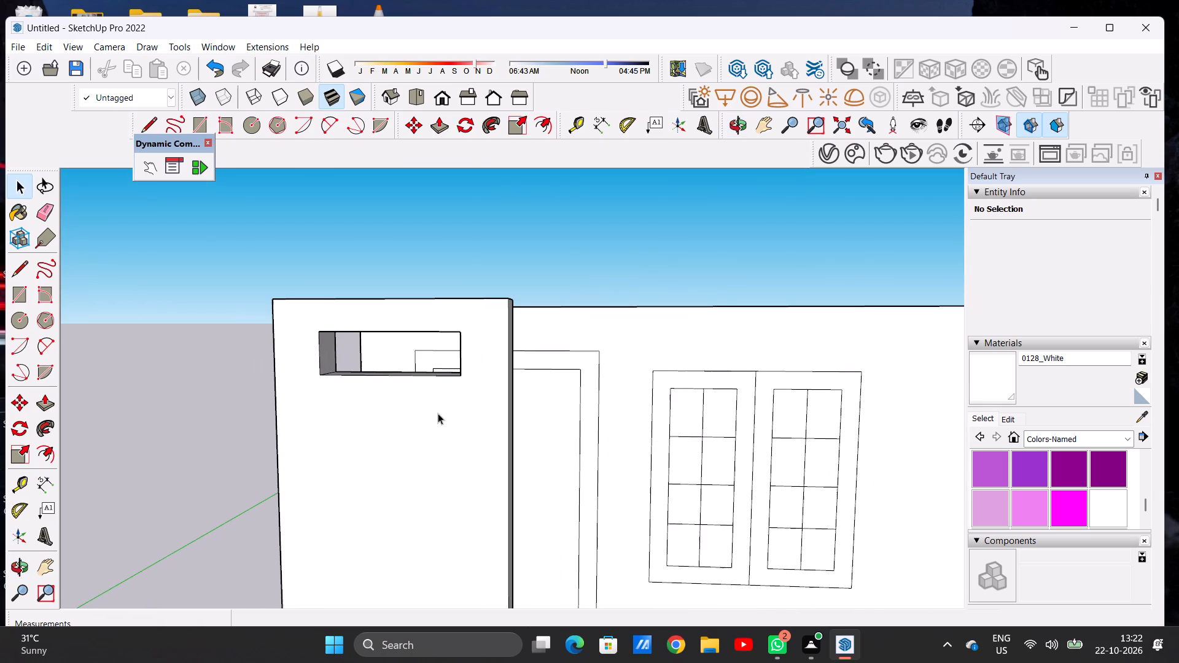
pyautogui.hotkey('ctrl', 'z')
# Copy the rectangle with its edges about 6' 7 7/8" straight down, near the base of the pillar's front face.
pyautogui.scroll(-7, 416, 314)
pyautogui.scroll(7, 418, 356)
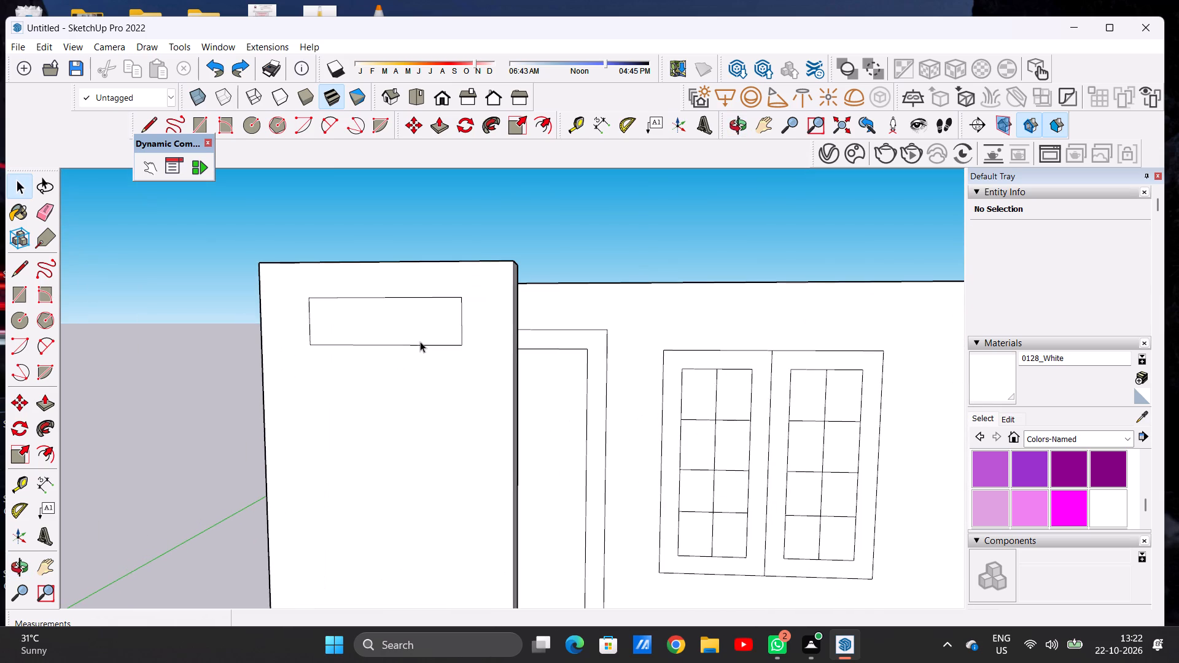
pyautogui.doubleClick(421, 331)
pyautogui.press('m')
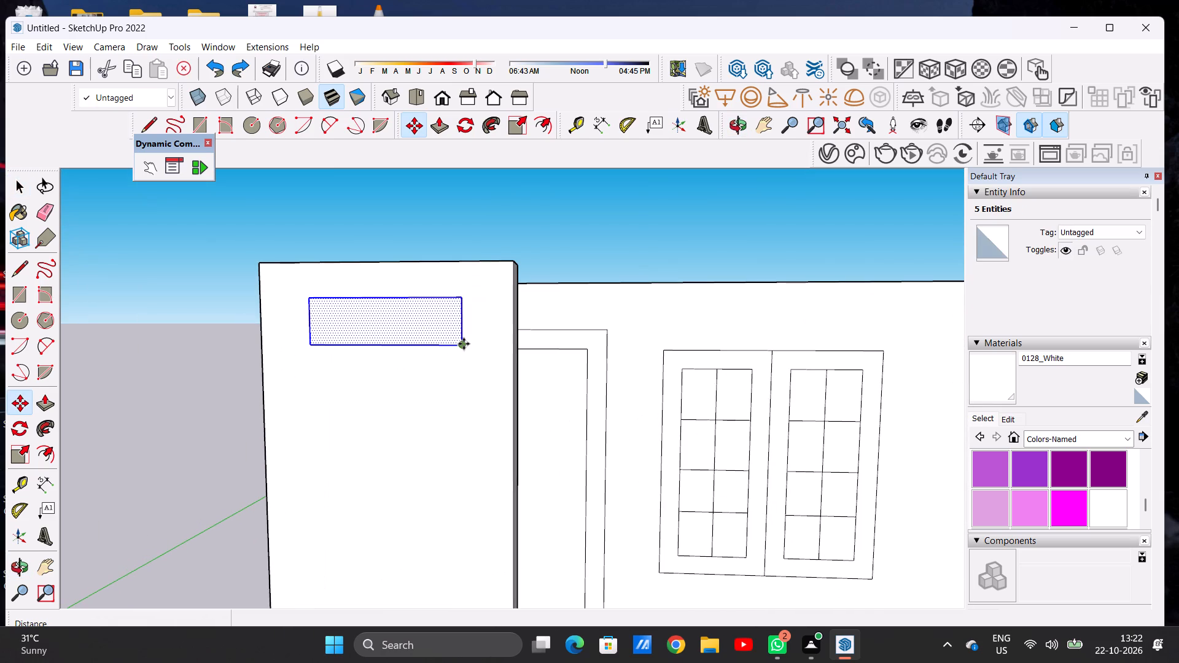
pyautogui.click(464, 344)
pyautogui.scroll(-8, 466, 317)
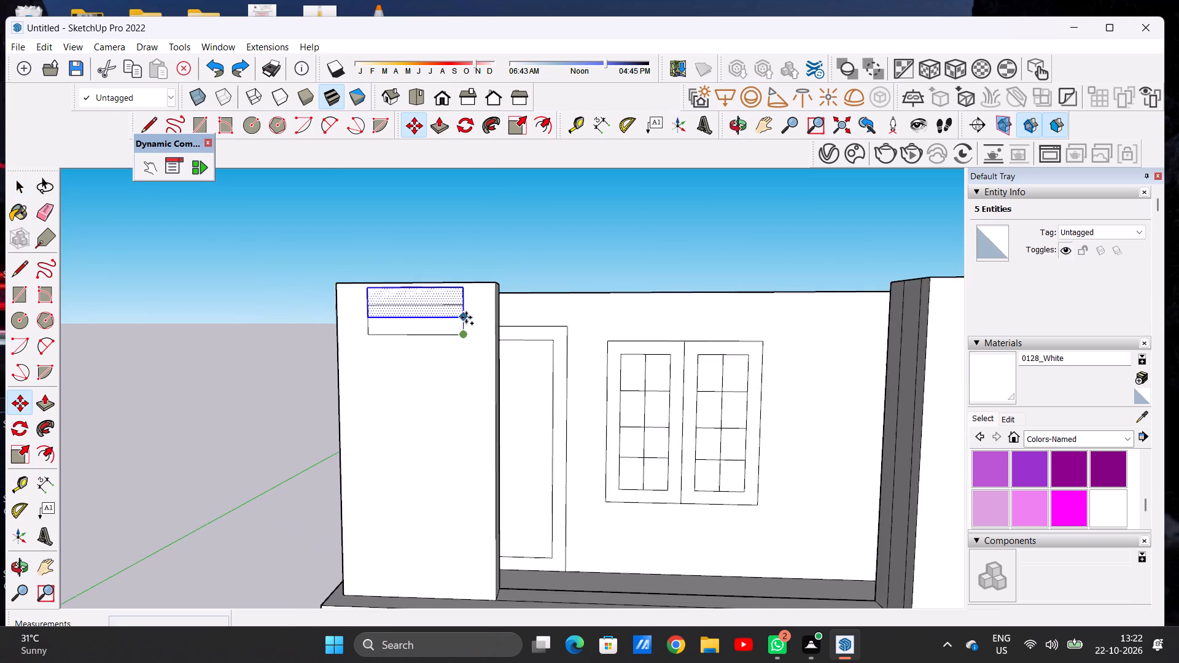
pyautogui.scroll(-3, 466, 317)
pyautogui.scroll(6, 466, 406)
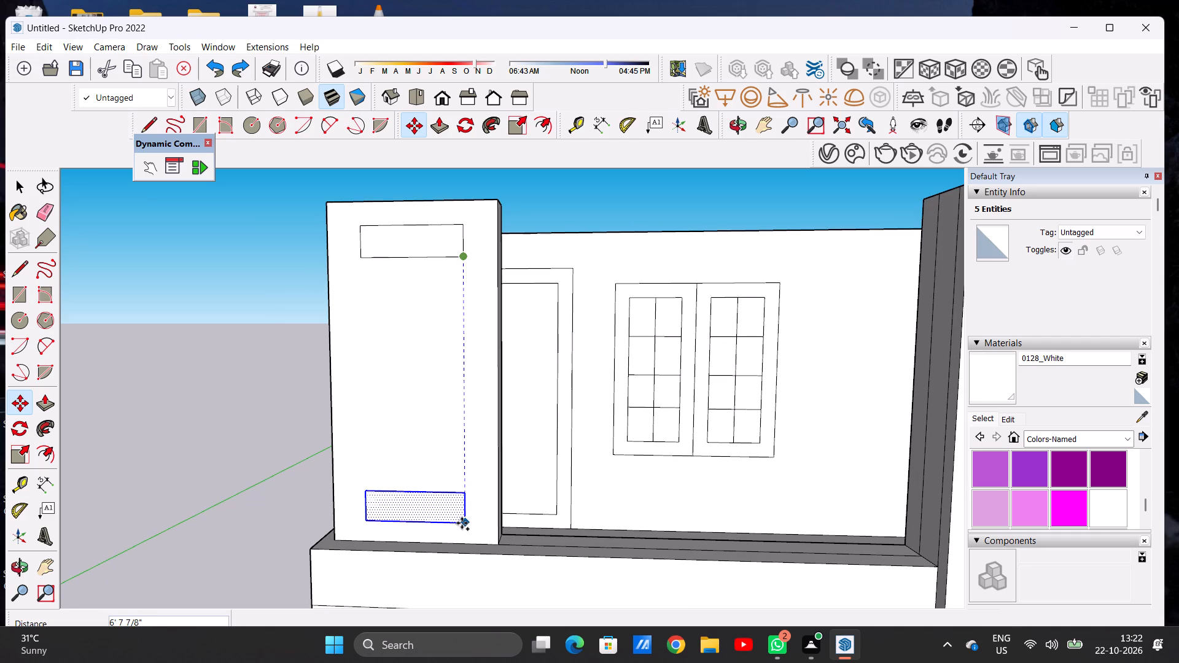
pyautogui.click(462, 523)
# Place four more copies of the rectangle in line between the top and bottom ones, two below the top one and two above the bottom one.
pyautogui.click(462, 523)
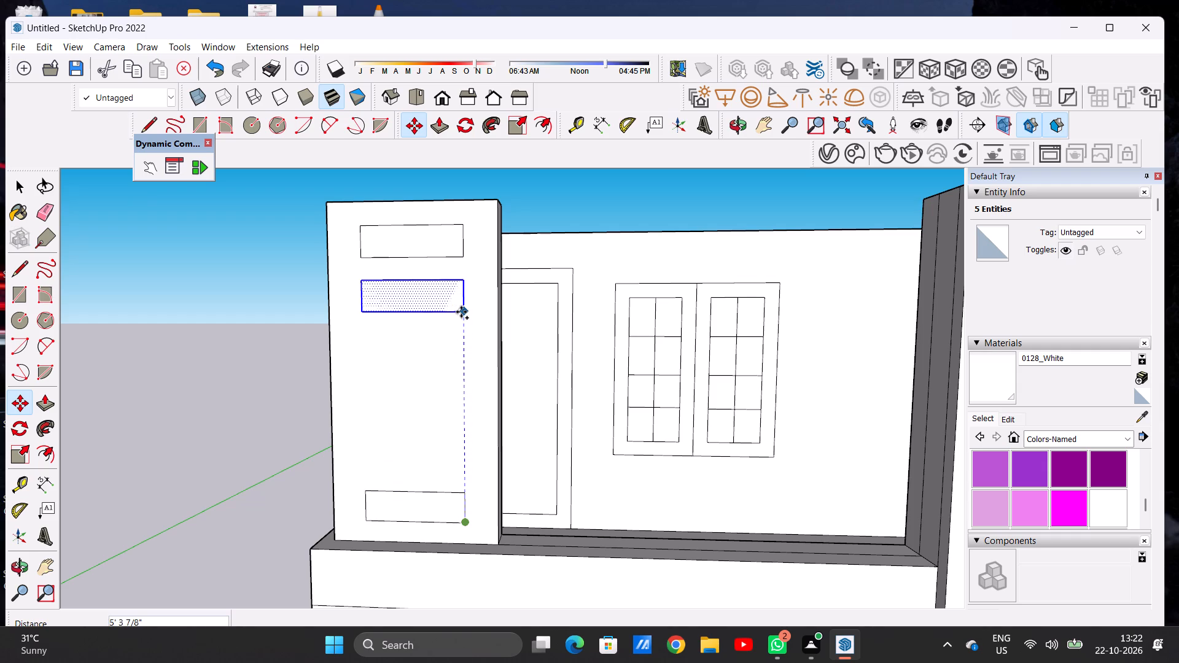
pyautogui.click(461, 306)
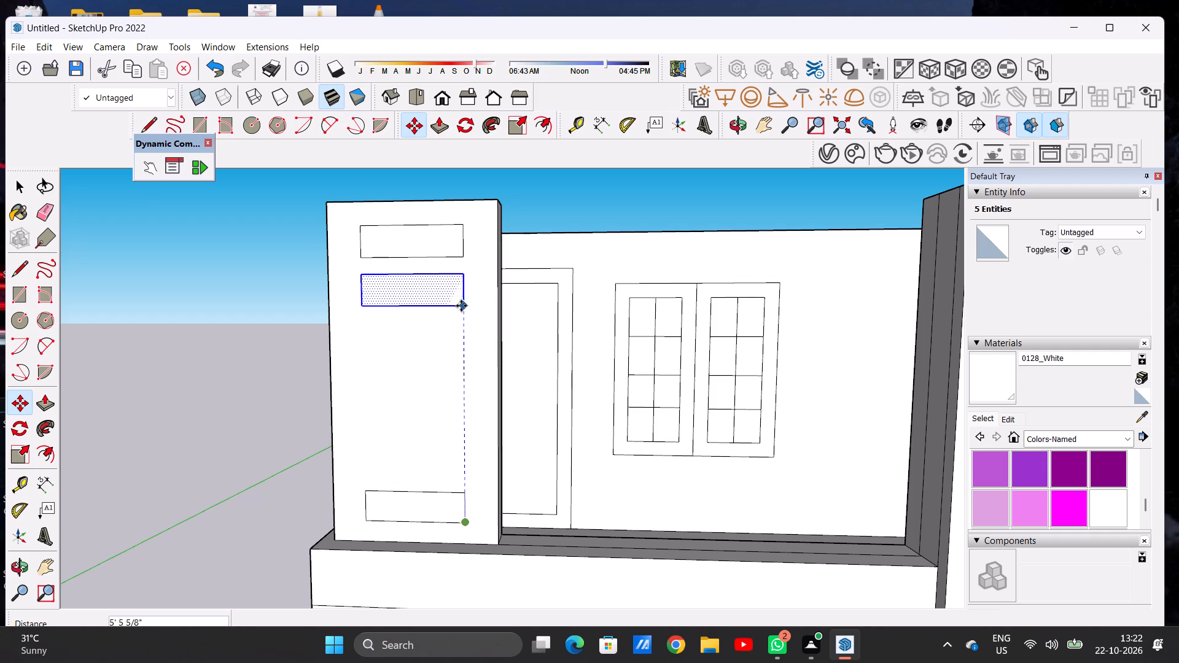
pyautogui.click(461, 306)
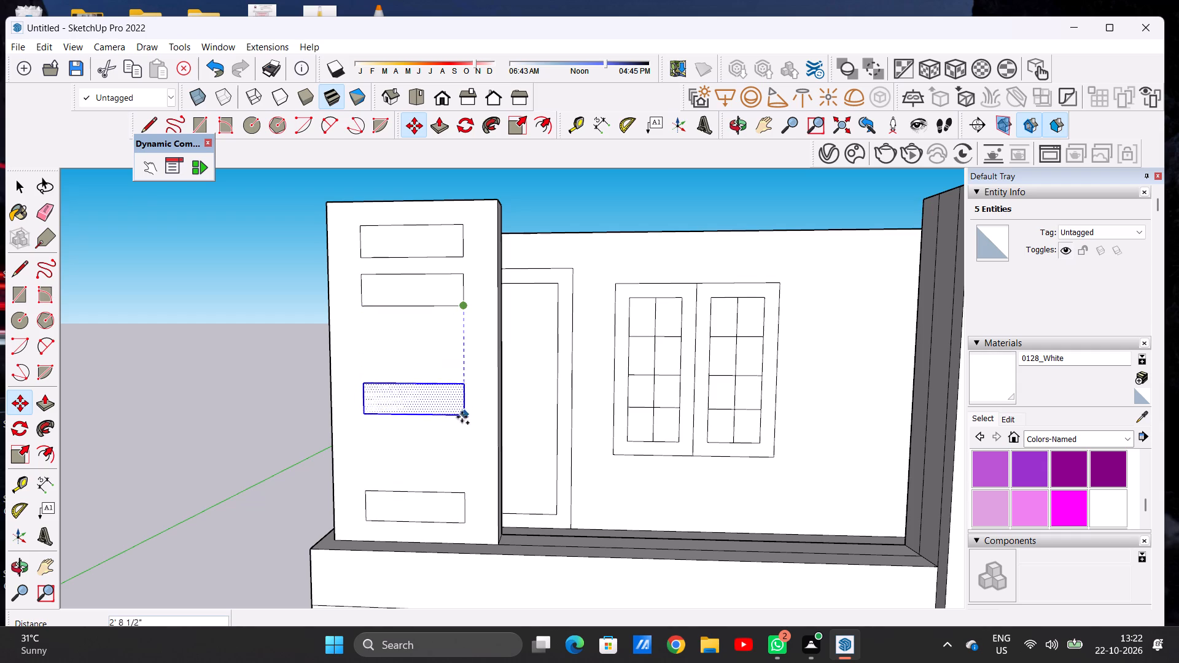
pyautogui.click(462, 479)
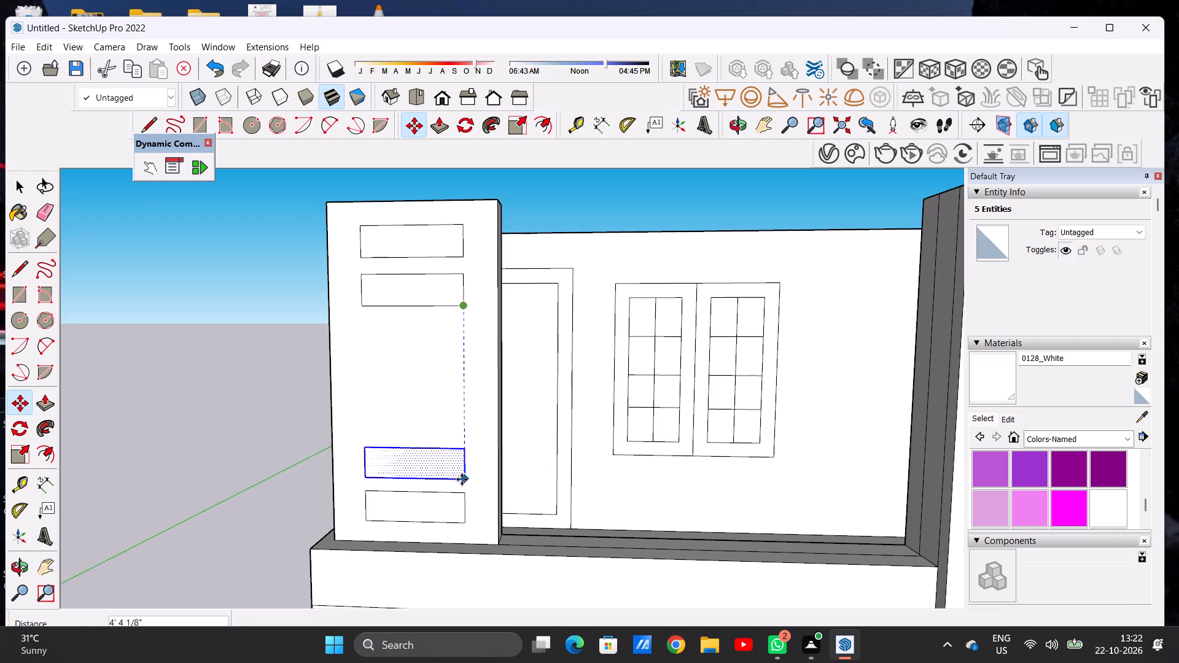
pyautogui.click(462, 479)
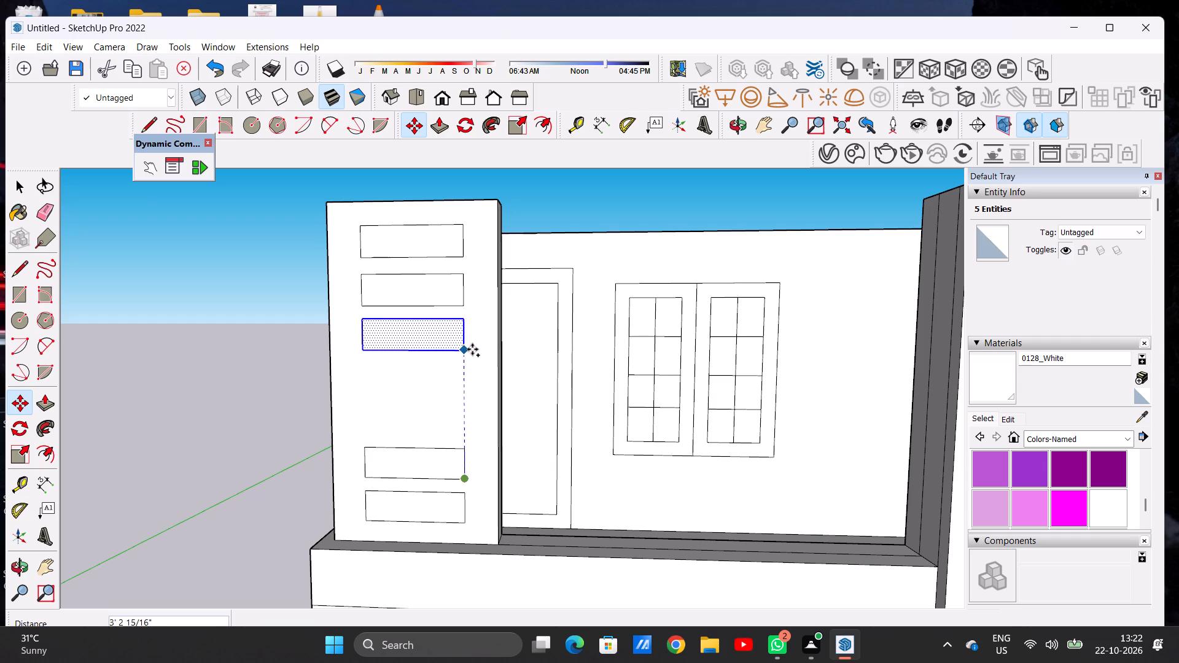
pyautogui.click(472, 349)
pyautogui.click(472, 349)
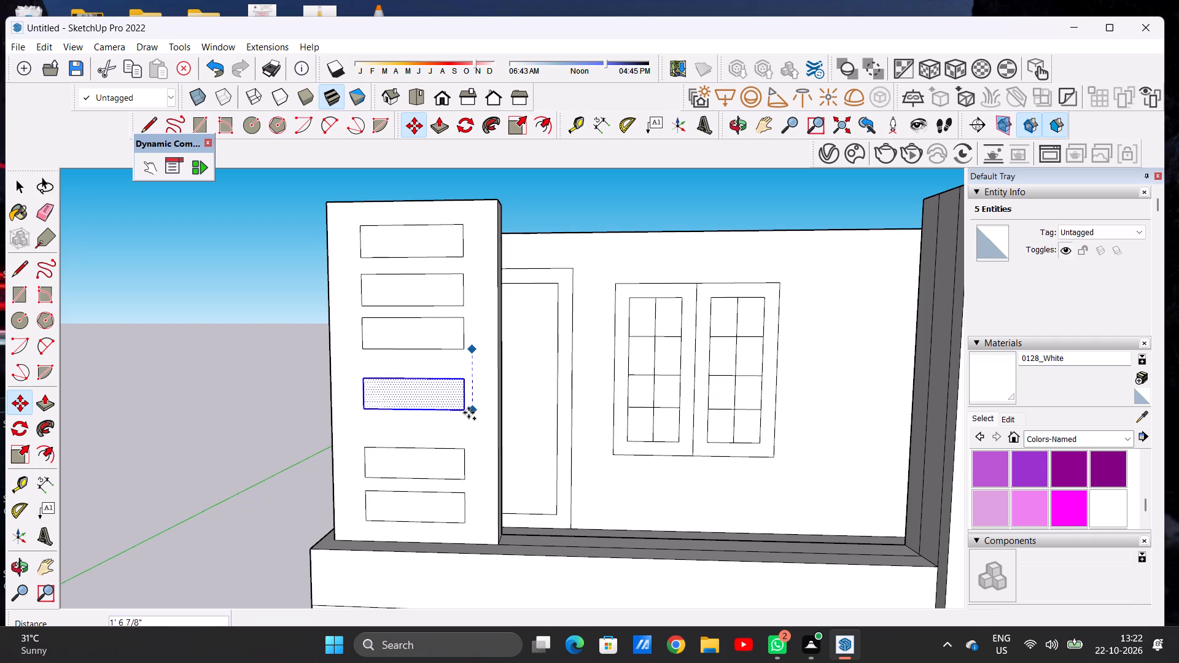
pyautogui.click(465, 435)
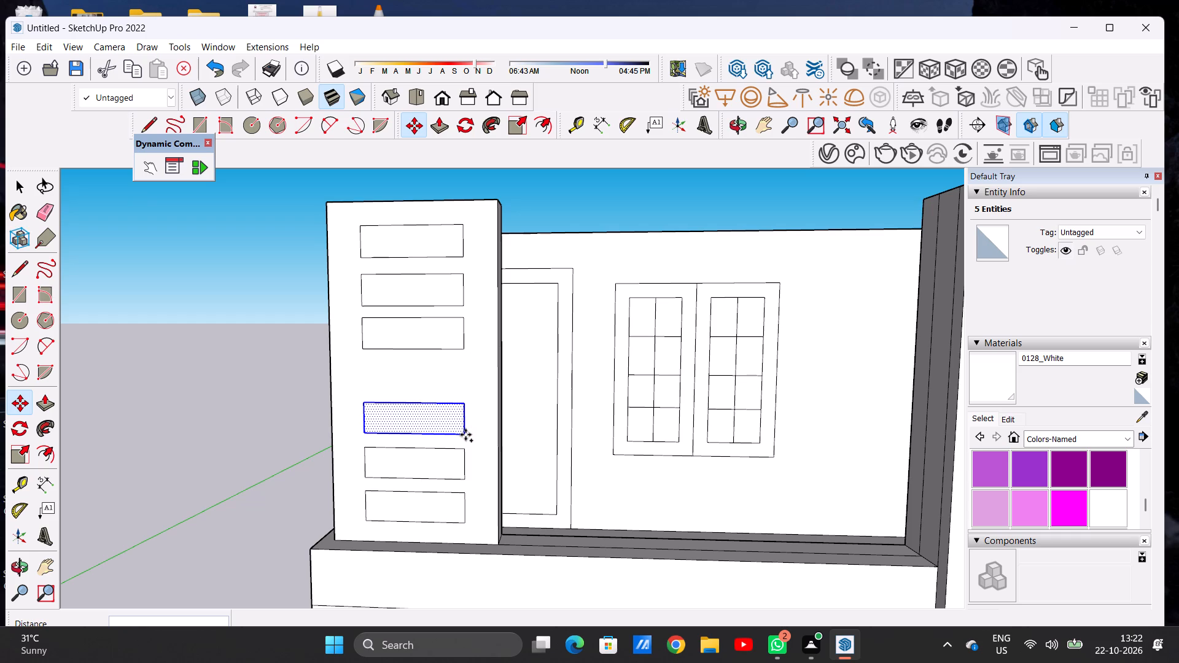
# Copy the third rectangle from the bottom upward into the middle gap of the pillar's front face, completing the vertical row.
pyautogui.click(465, 435)
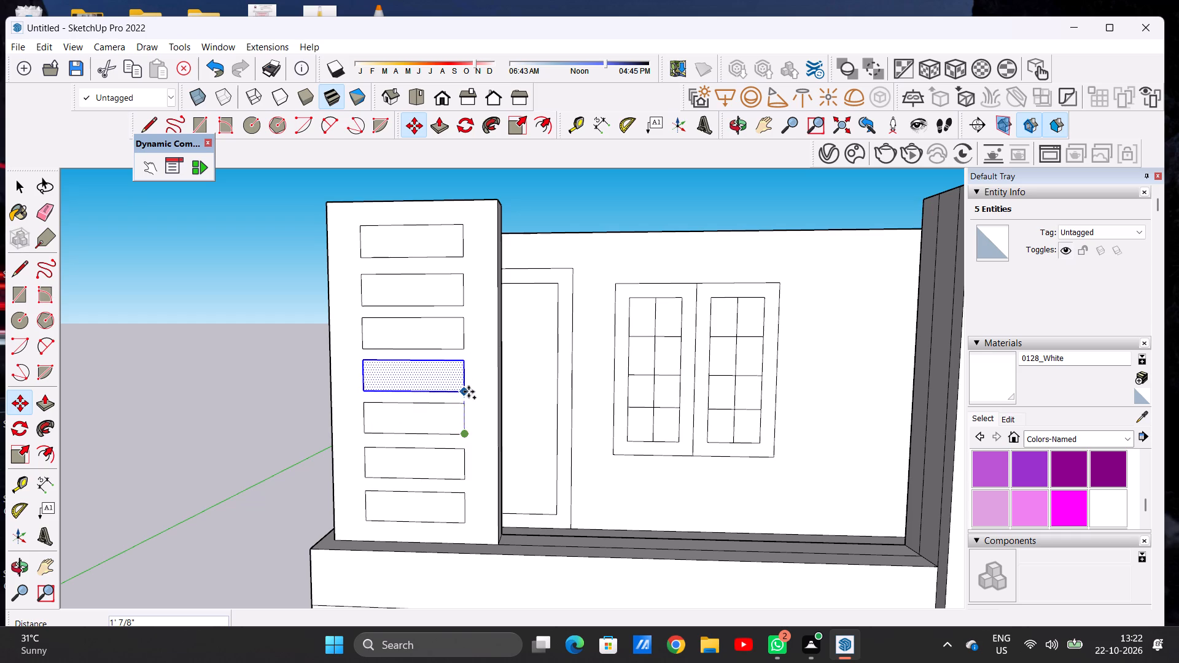
pyautogui.click(469, 392)
pyautogui.press('space')
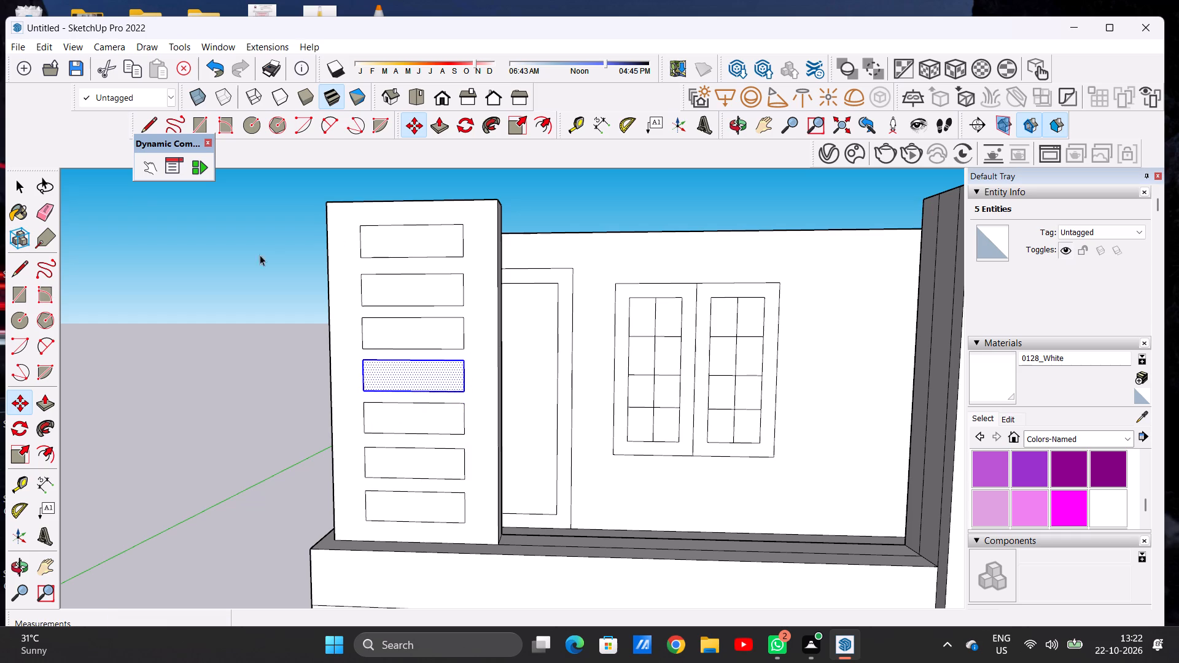
pyautogui.click(258, 269)
# Raise the top face of the narrow front ledge between the corner pillar and the side wall to form a low parapet.
pyautogui.scroll(-7, 285, 411)
pyautogui.scroll(7, 403, 454)
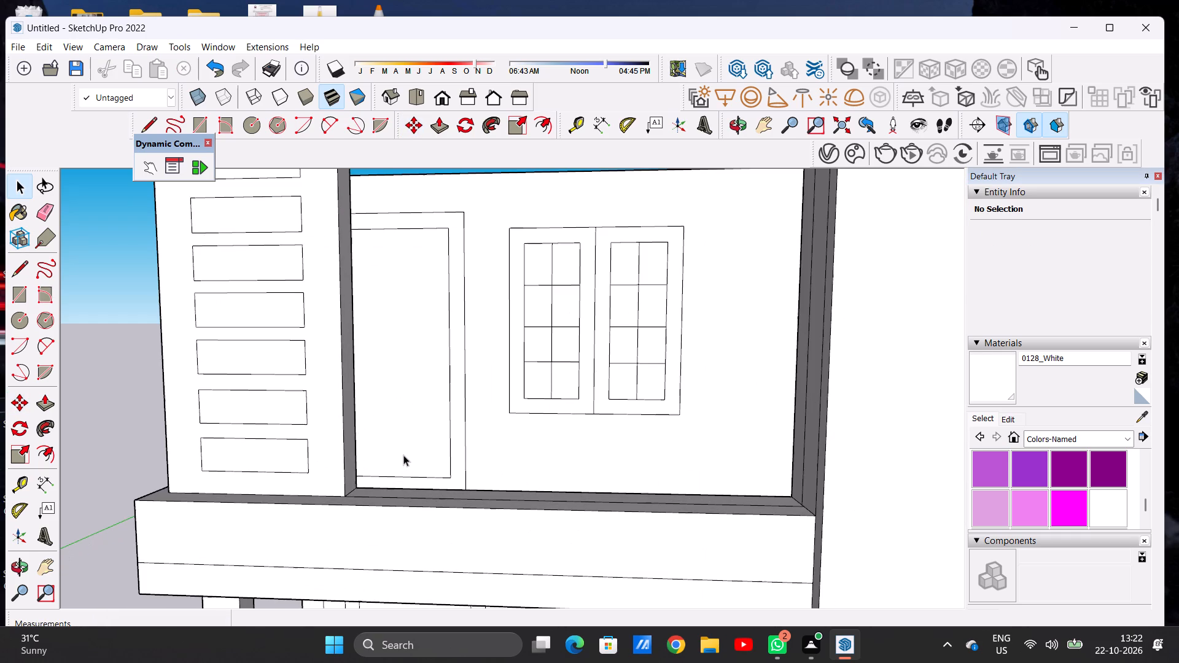
pyautogui.press('p')
pyautogui.moveTo(405, 491); pyautogui.dragTo(410, 550, button='middle')
pyautogui.scroll(6, 410, 508)
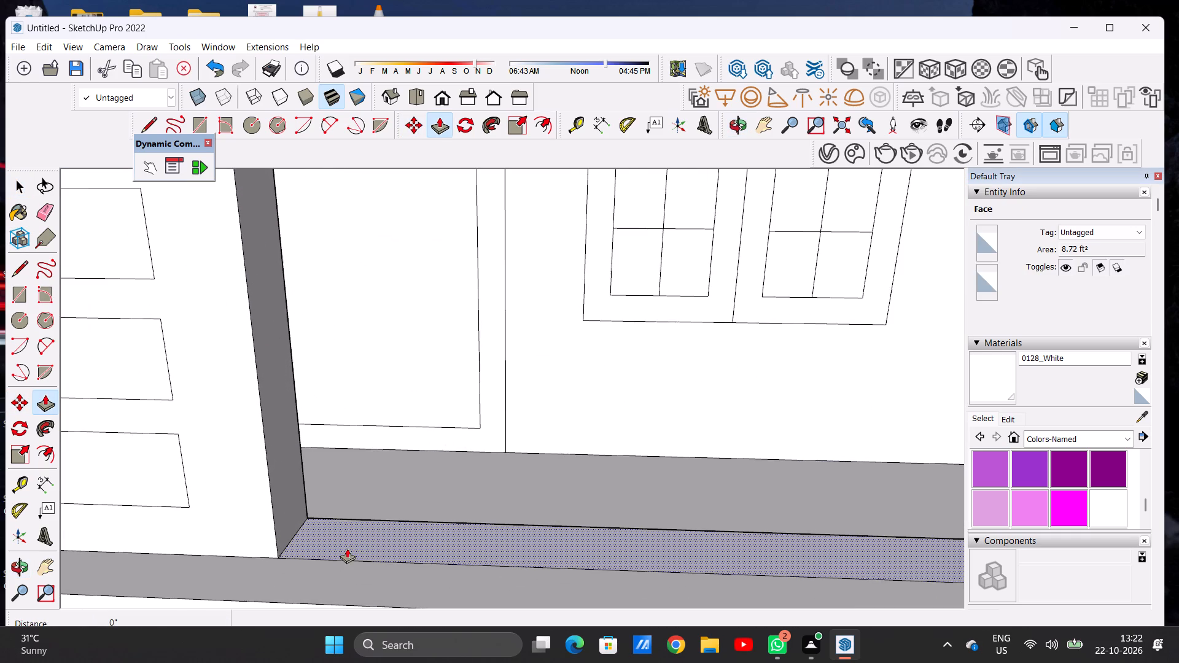
pyautogui.click(348, 540)
pyautogui.scroll(-6, 357, 498)
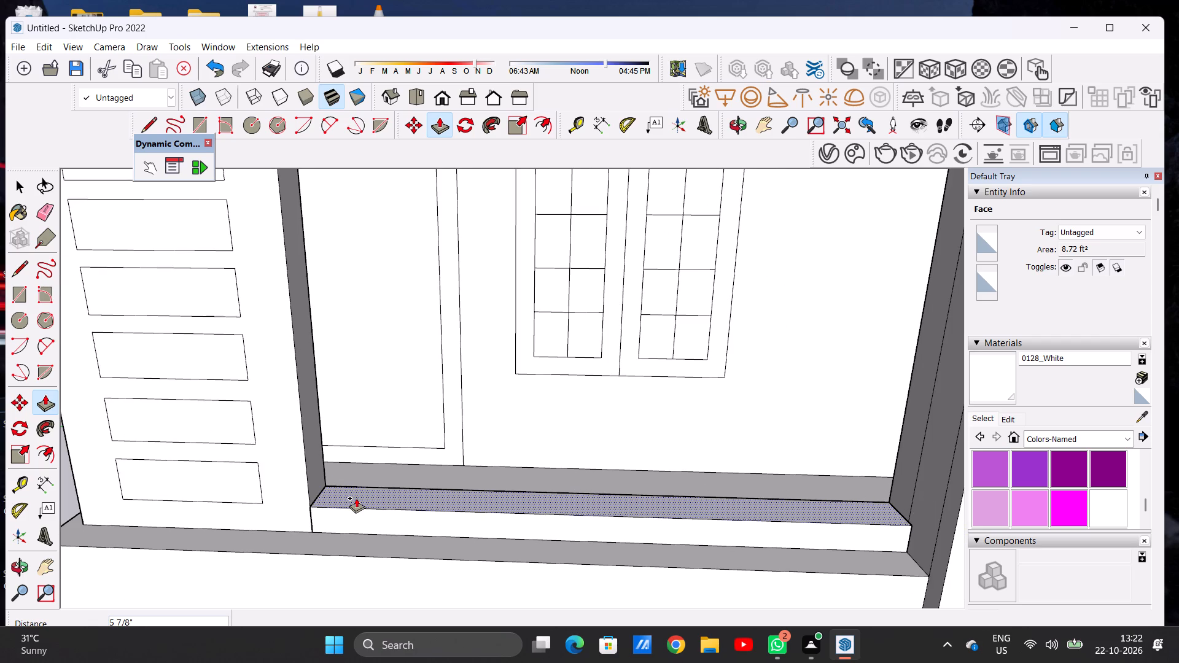
pyautogui.click(356, 483)
pyautogui.press('space')
# Cut the top two rectangles about 10 3/16" through the corner pillar as openings.
pyautogui.scroll(-9, 402, 557)
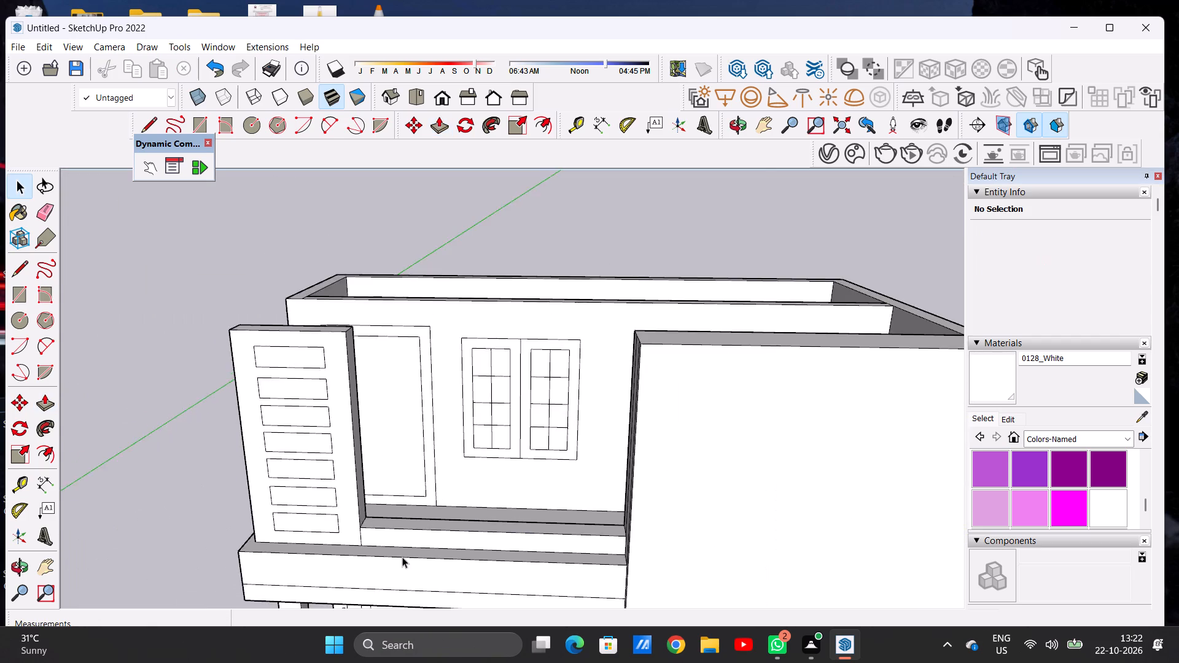
pyautogui.scroll(-5, 402, 557)
pyautogui.moveTo(376, 543); pyautogui.dragTo(707, 475, button='middle')
pyautogui.moveTo(653, 512); pyautogui.dragTo(318, 552, button='middle')
pyautogui.scroll(-8, 480, 508)
pyautogui.moveTo(481, 518); pyautogui.dragTo(486, 487, button='middle')
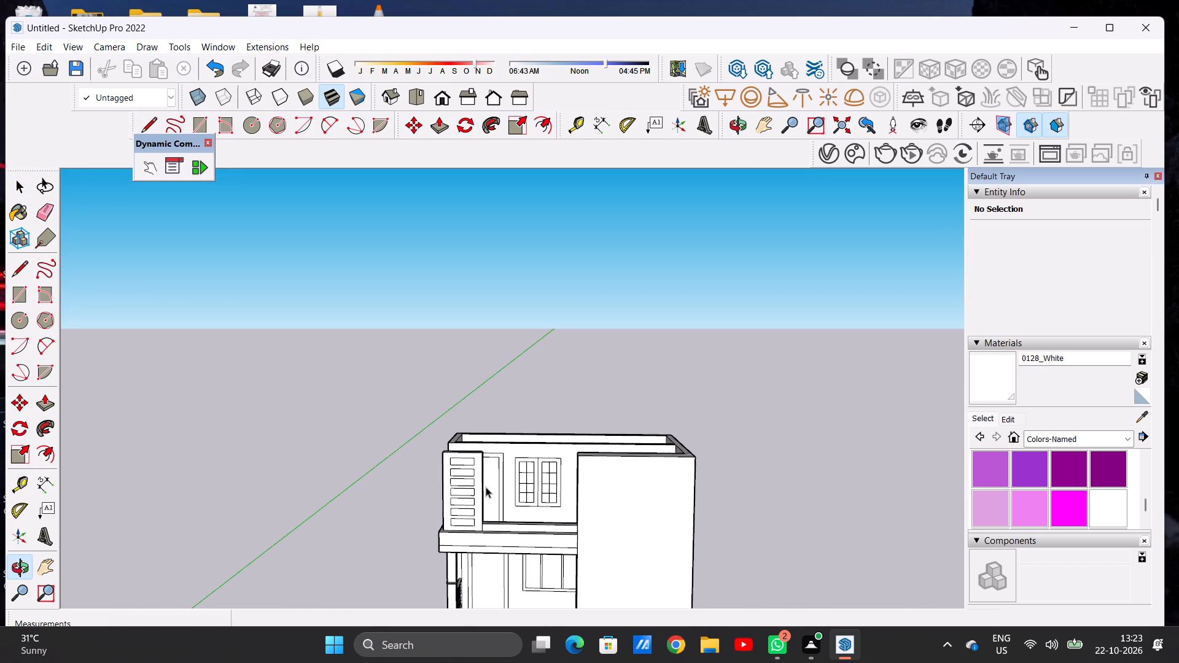
pyautogui.scroll(-5, 439, 543)
pyautogui.scroll(14, 464, 507)
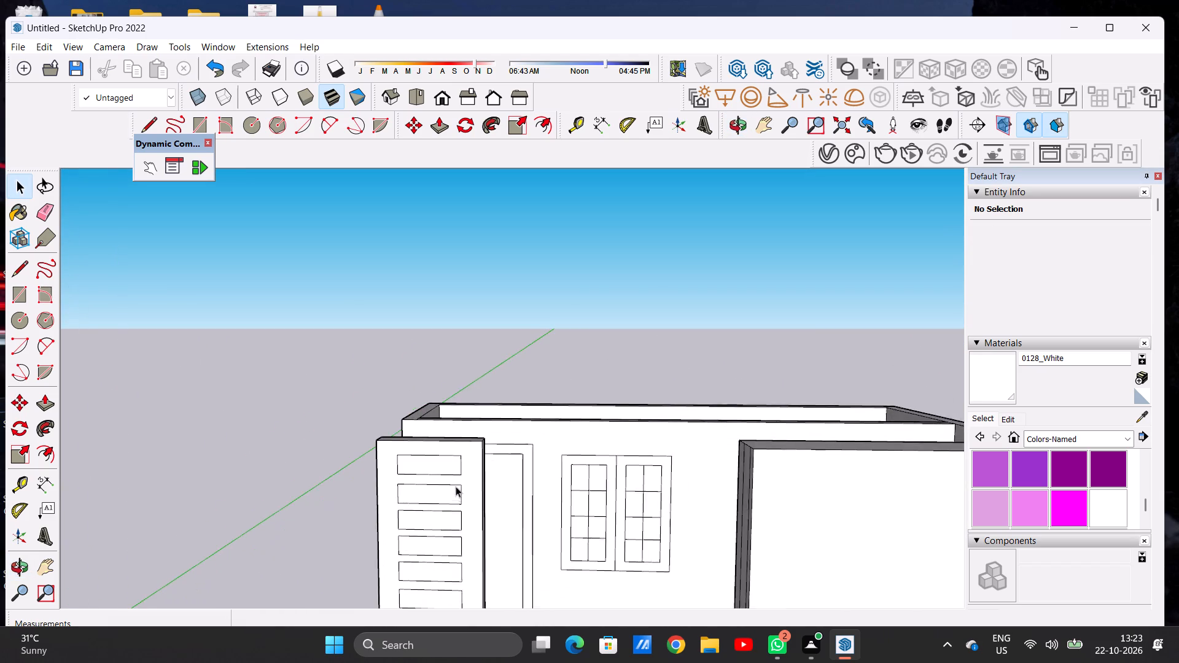
pyautogui.scroll(1, 456, 486)
pyautogui.moveTo(457, 473); pyautogui.dragTo(298, 543, button='middle')
pyautogui.scroll(6, 377, 483)
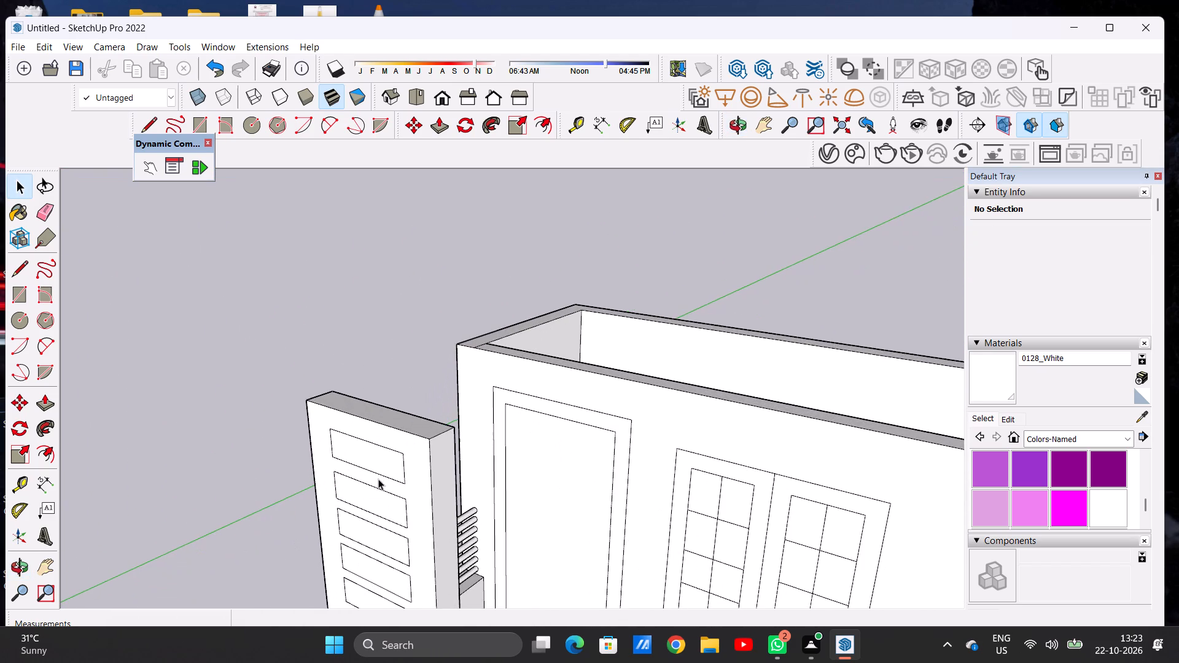
pyautogui.press('p')
pyautogui.scroll(5, 381, 462)
pyautogui.click(381, 462)
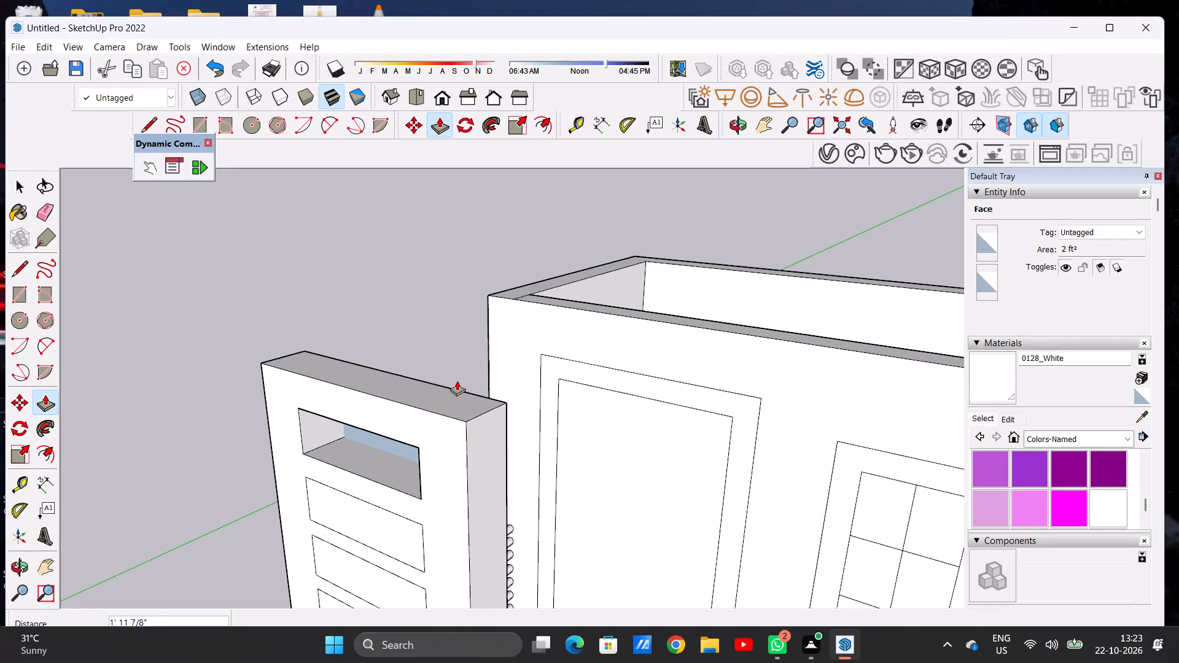
pyautogui.click(446, 386)
pyautogui.scroll(-7, 400, 424)
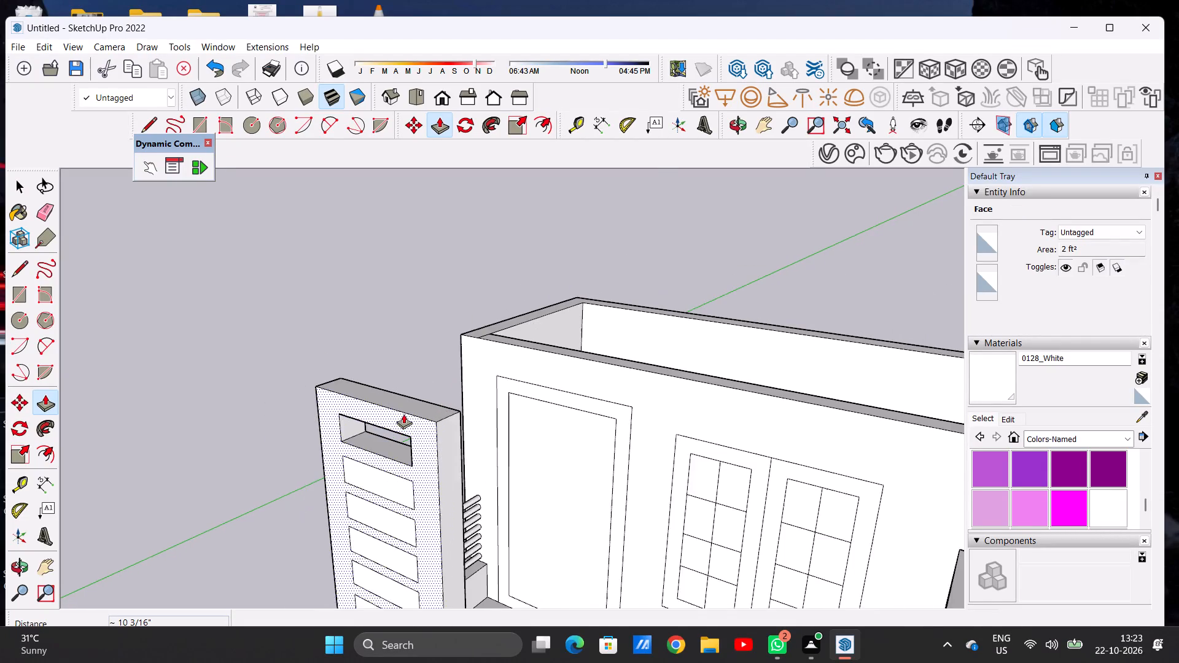
pyautogui.scroll(7, 389, 468)
pyautogui.click(392, 487)
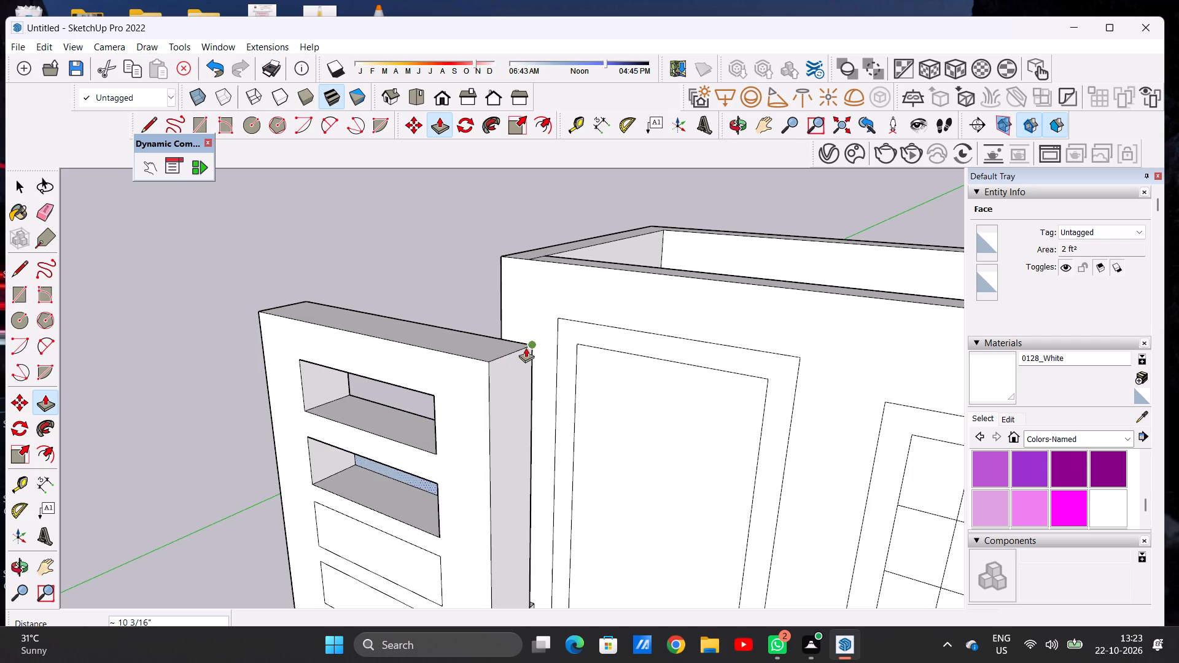
pyautogui.click(499, 336)
# Cut the third and fourth rectangles from the top about 10 3/16" through the corner pillar.
pyautogui.scroll(-10, 372, 352)
pyautogui.moveTo(391, 427); pyautogui.dragTo(375, 433, button='middle')
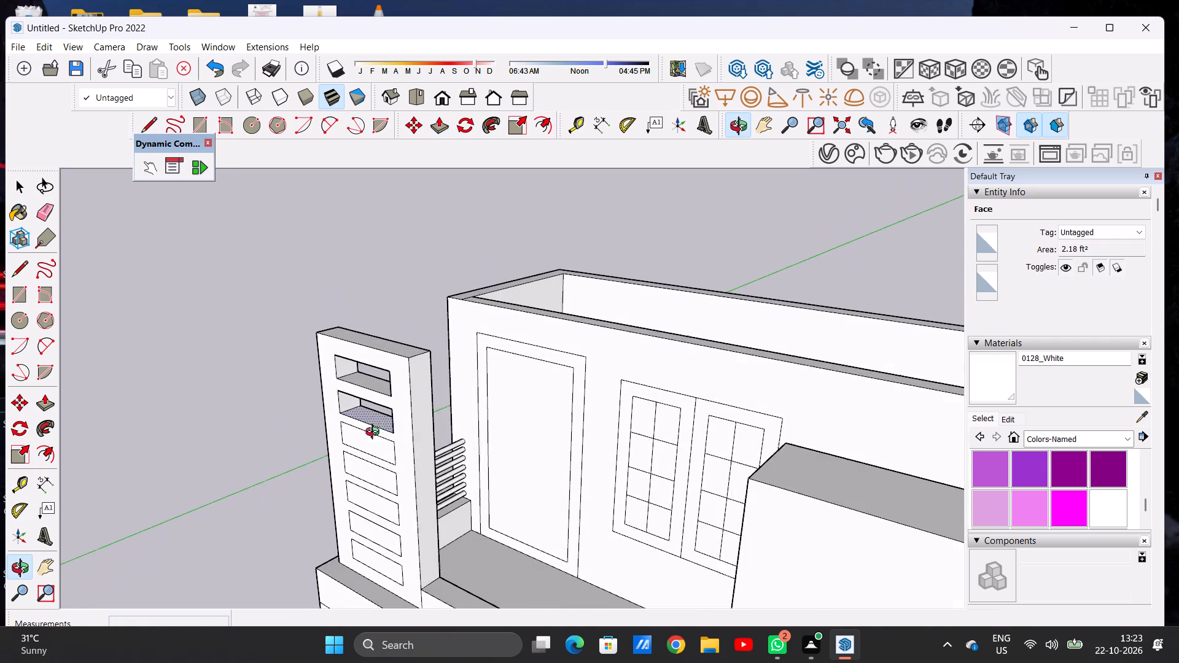
pyautogui.moveTo(375, 433); pyautogui.dragTo(374, 433, button='middle')
pyautogui.scroll(5, 373, 451)
pyautogui.click(379, 448)
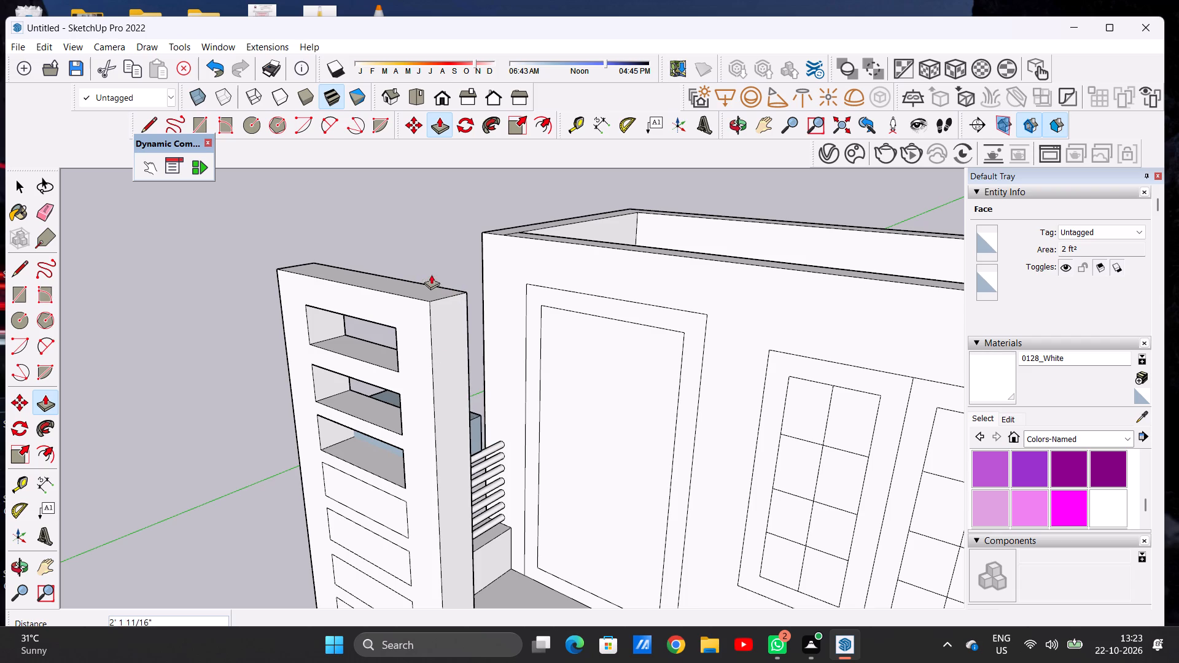
pyautogui.click(453, 286)
pyautogui.scroll(-4, 358, 438)
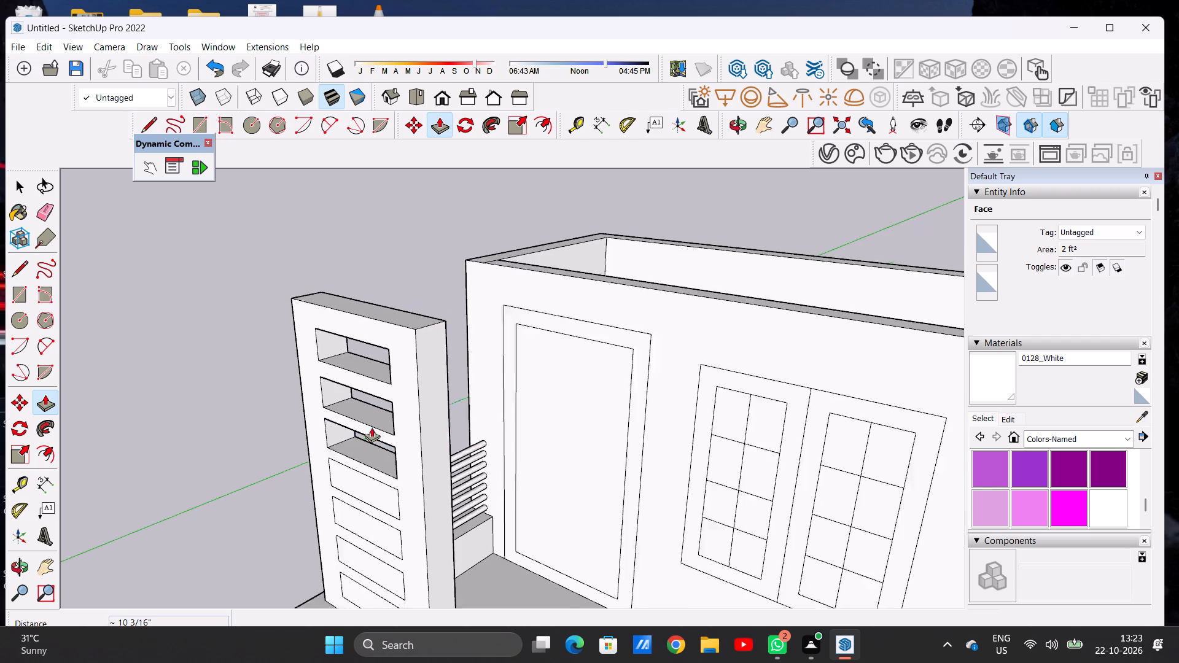
pyautogui.scroll(-3, 372, 427)
pyautogui.scroll(5, 370, 472)
pyautogui.moveTo(369, 483); pyautogui.dragTo(443, 410, button='middle')
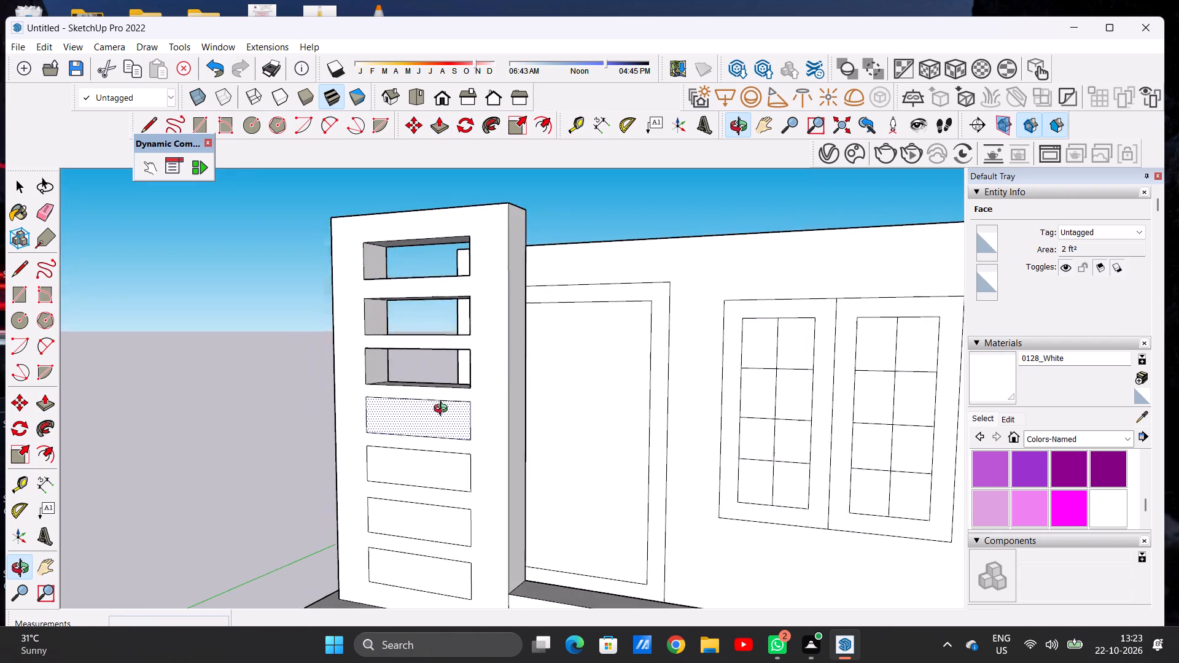
pyautogui.moveTo(443, 410); pyautogui.dragTo(343, 481, button='middle')
pyautogui.scroll(1, 359, 462)
pyautogui.scroll(-1, 359, 462)
pyautogui.scroll(3, 359, 462)
pyautogui.click(359, 462)
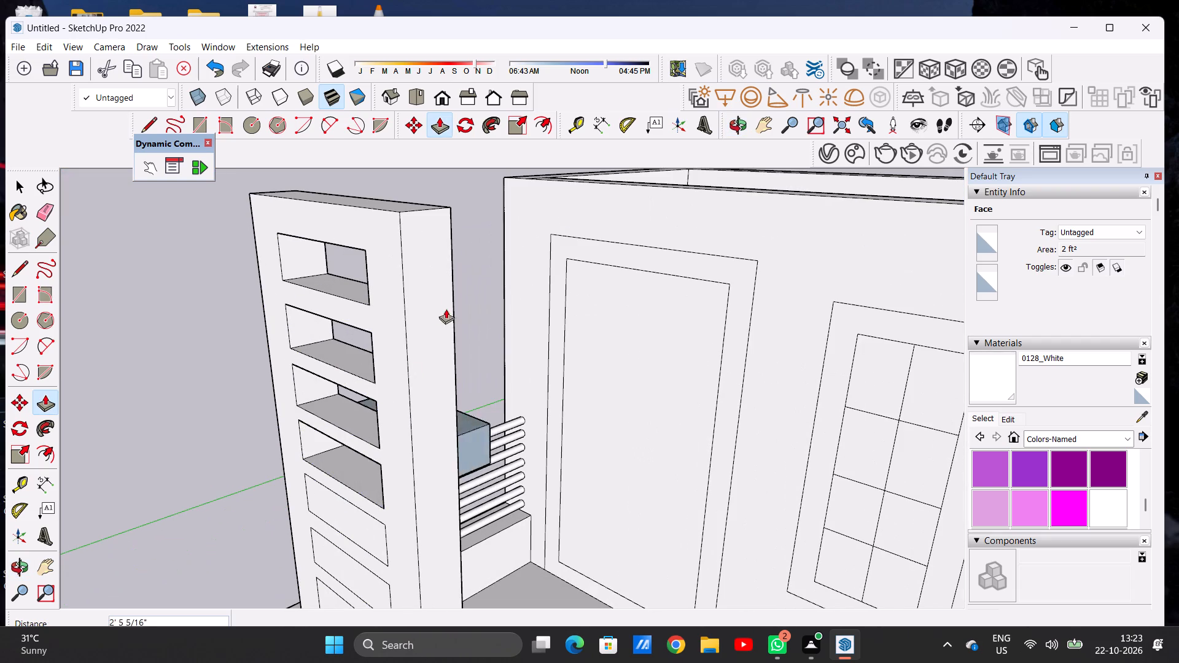
pyautogui.click(459, 488)
# Cut the three lowest rectangles about 10 3/16" through the corner pillar to finish the row of openings.
pyautogui.scroll(-12, 426, 389)
pyautogui.scroll(11, 401, 467)
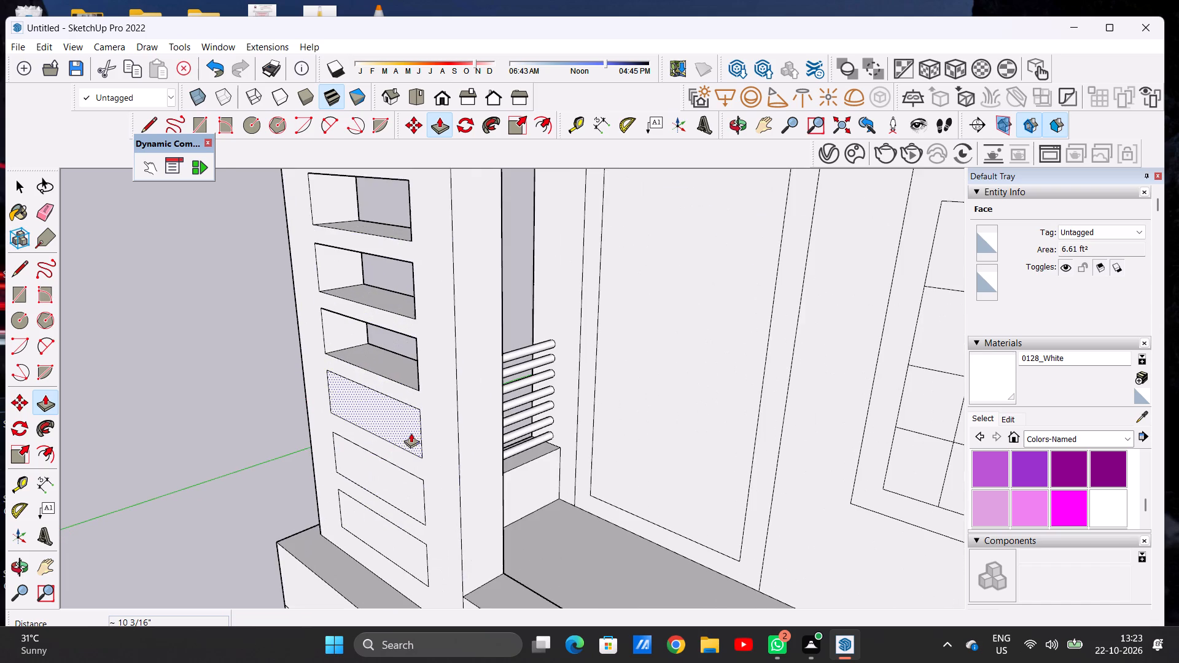
pyautogui.click(405, 425)
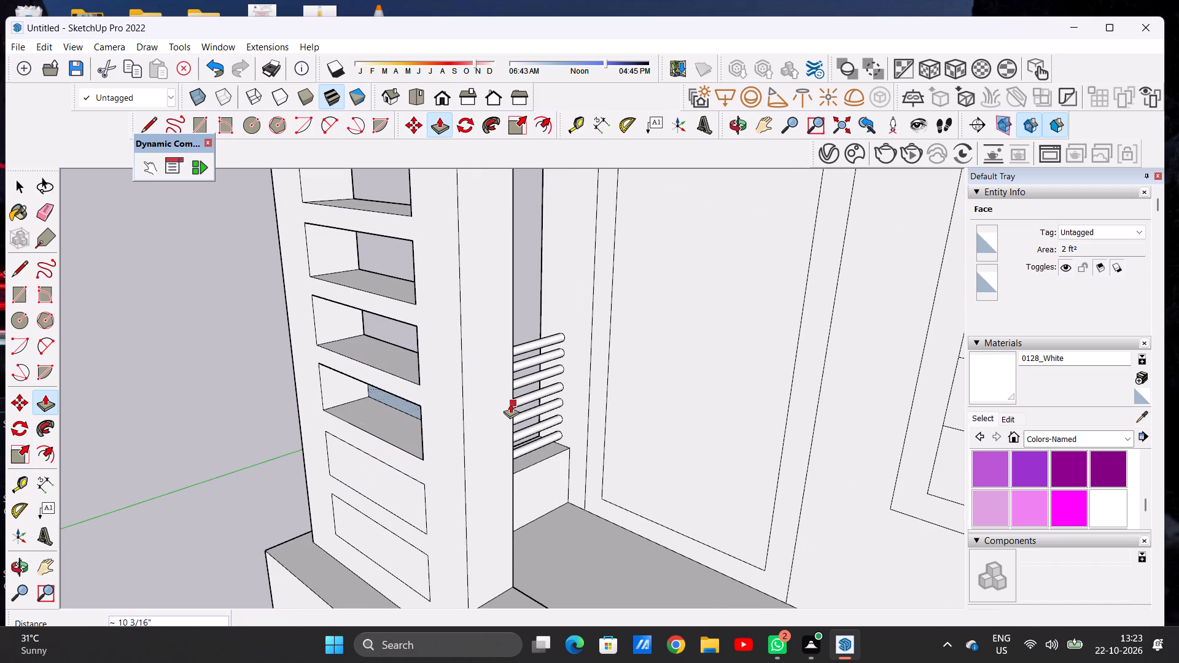
pyautogui.click(510, 403)
pyautogui.click(389, 482)
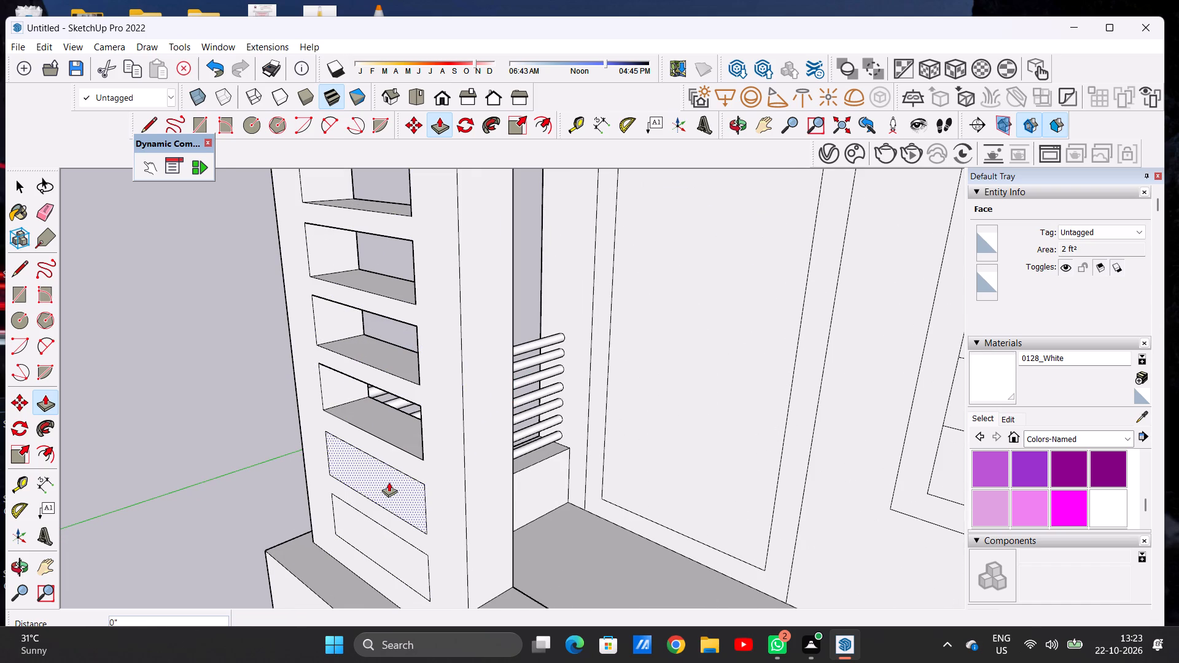
pyautogui.click(513, 465)
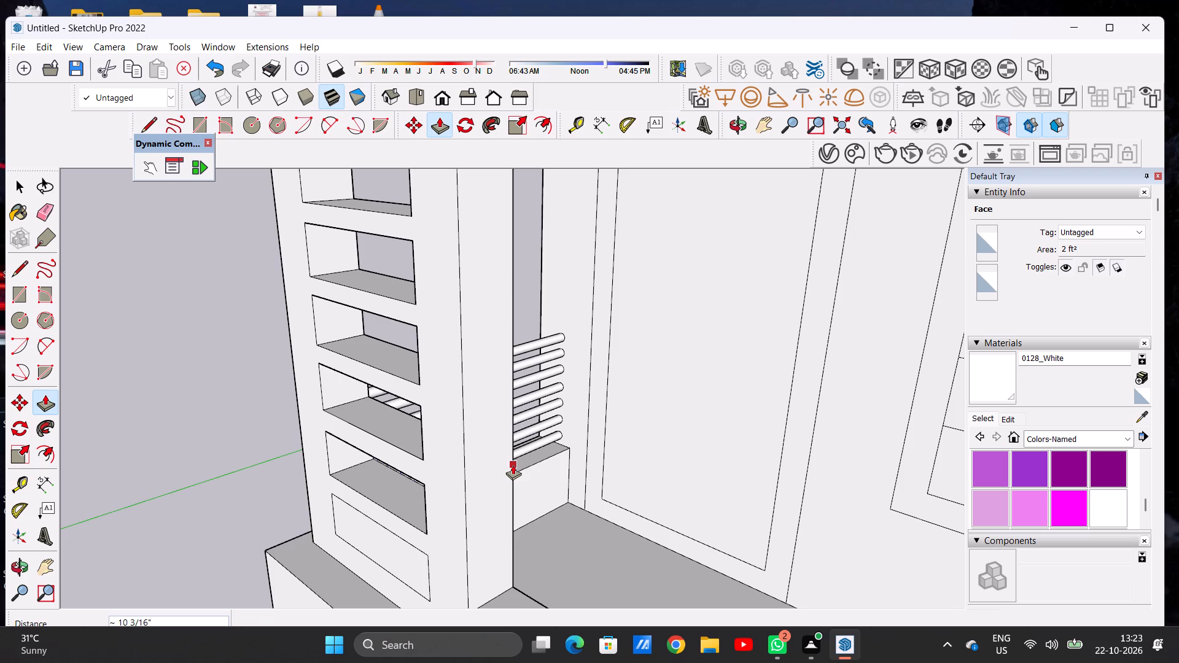
pyautogui.click(414, 562)
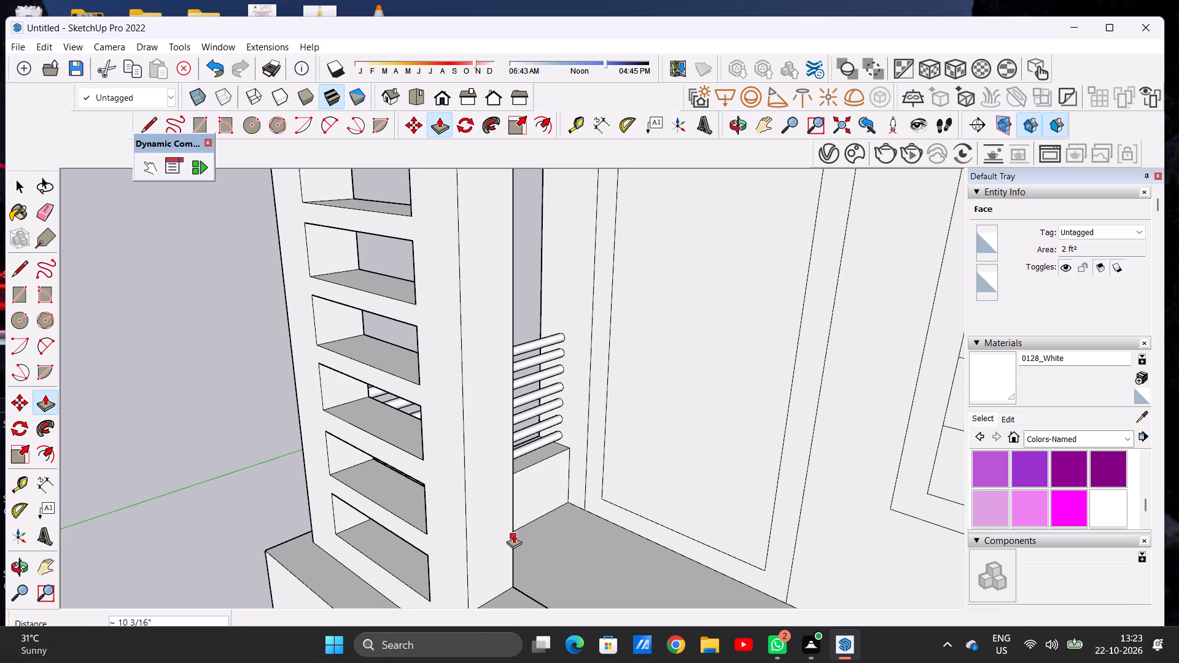
pyautogui.click(513, 533)
pyautogui.press('space')
# Examine the pierced corner pillar and the balcony from the front and from an angle.
pyautogui.scroll(-14, 408, 475)
pyautogui.moveTo(321, 482); pyautogui.dragTo(351, 479, button='middle')
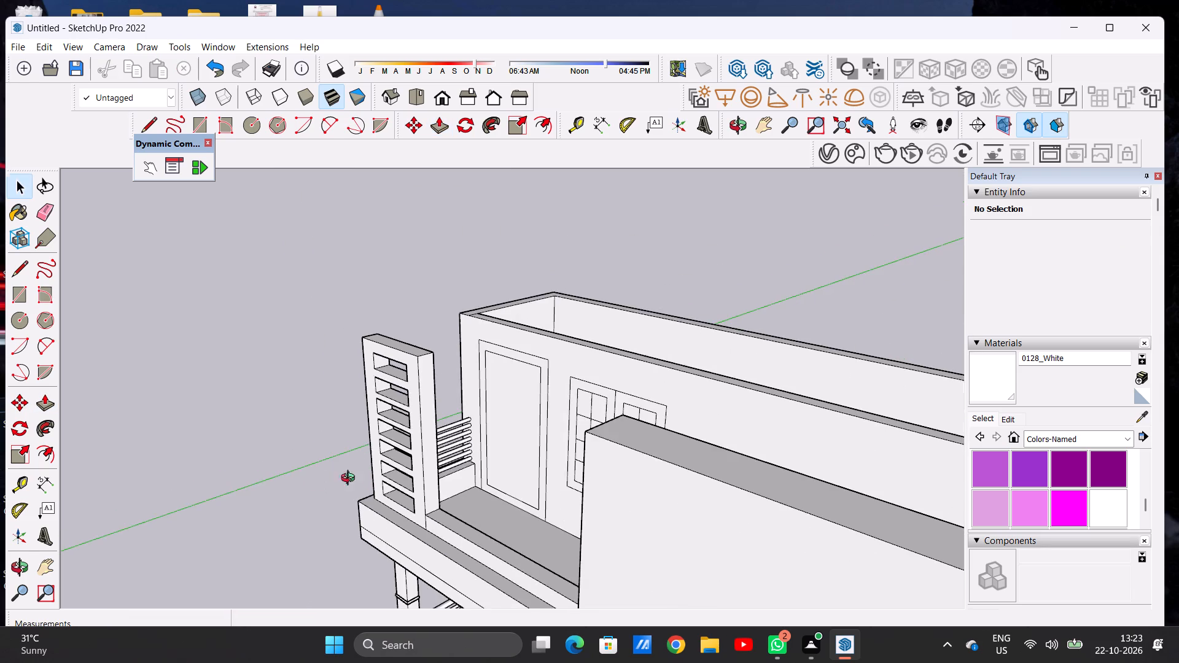
pyautogui.moveTo(351, 479); pyautogui.dragTo(524, 428, button='middle')
pyautogui.scroll(-10, 489, 454)
pyautogui.scroll(8, 472, 425)
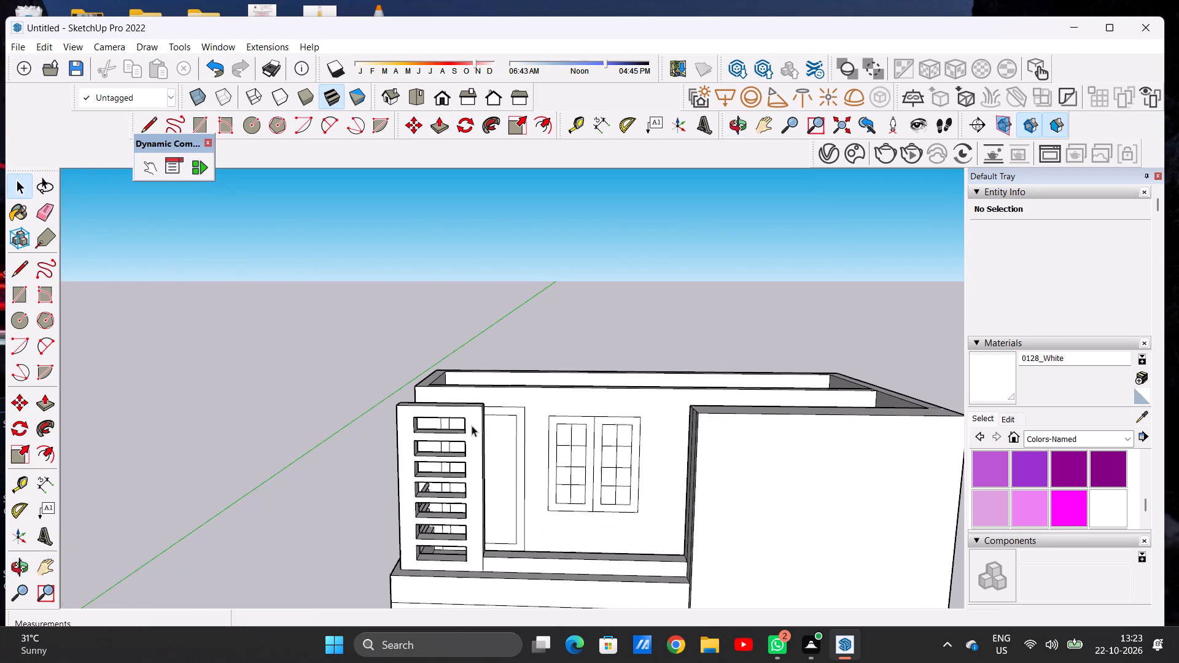
pyautogui.scroll(-6, 406, 502)
pyautogui.moveTo(414, 512); pyautogui.dragTo(473, 468, button='middle')
pyautogui.moveTo(473, 468); pyautogui.dragTo(452, 478, button='middle')
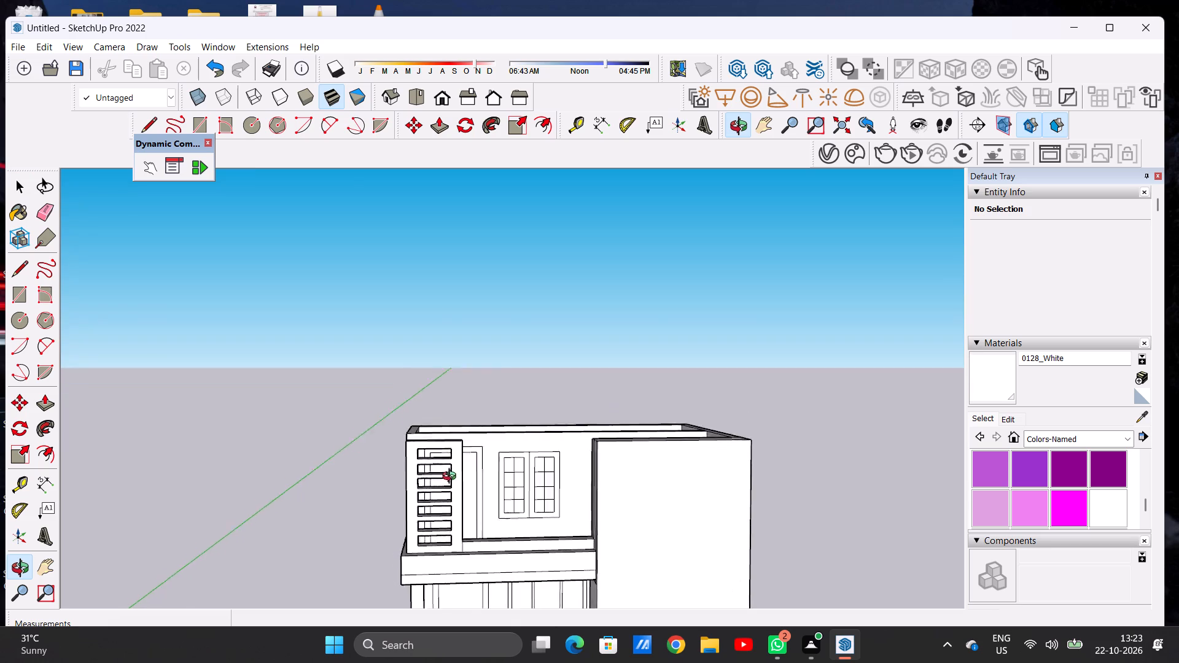
pyautogui.moveTo(452, 478); pyautogui.dragTo(419, 478, button='middle')
pyautogui.scroll(-2, 419, 483)
# Erase the leftover vertical edge between the corner pillar's base and the low front parapet.
pyautogui.scroll(9, 432, 541)
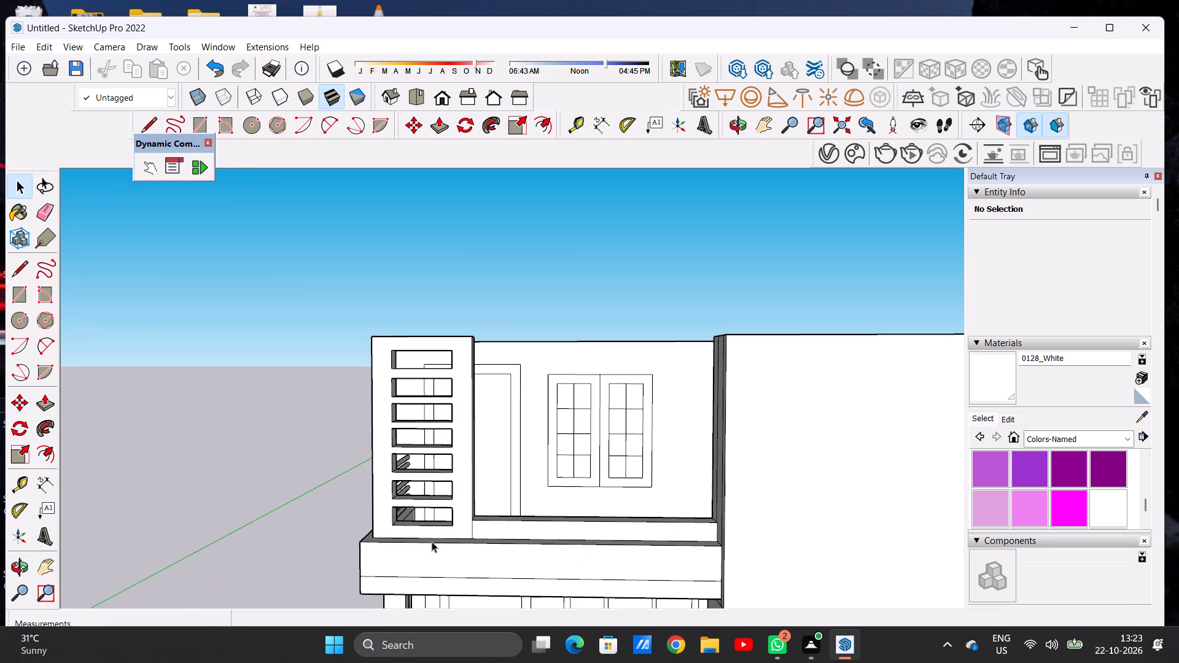
pyautogui.scroll(3, 471, 530)
pyautogui.scroll(-1, 471, 530)
pyautogui.scroll(11, 471, 530)
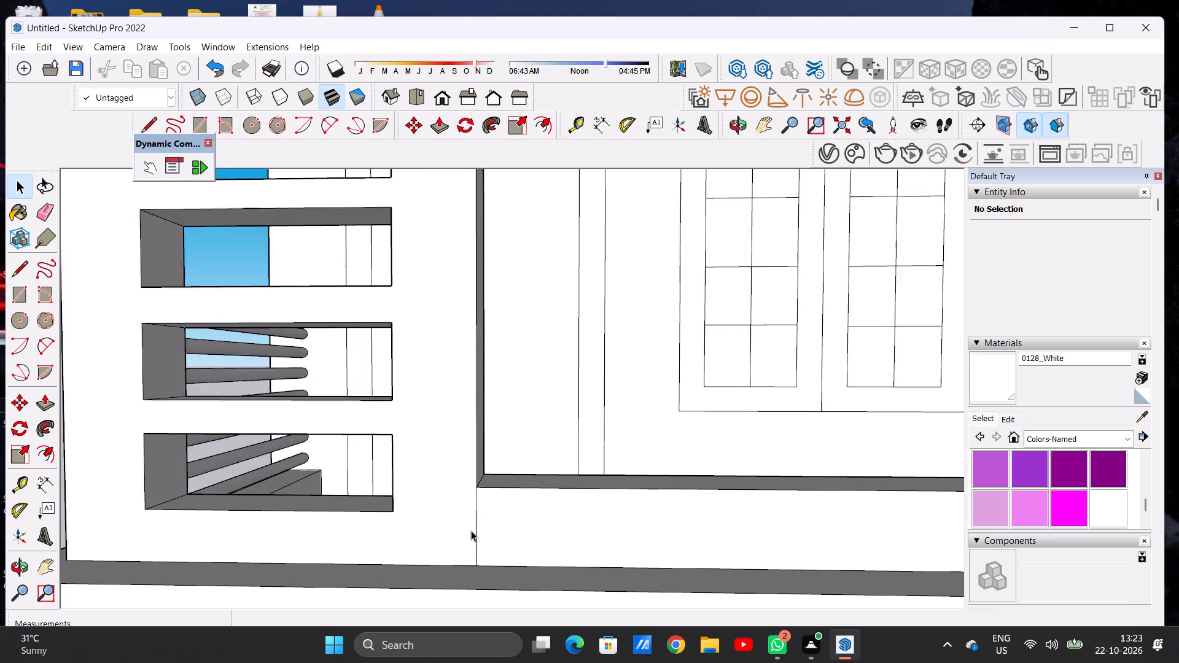
pyautogui.scroll(2, 471, 530)
pyautogui.write('R E')
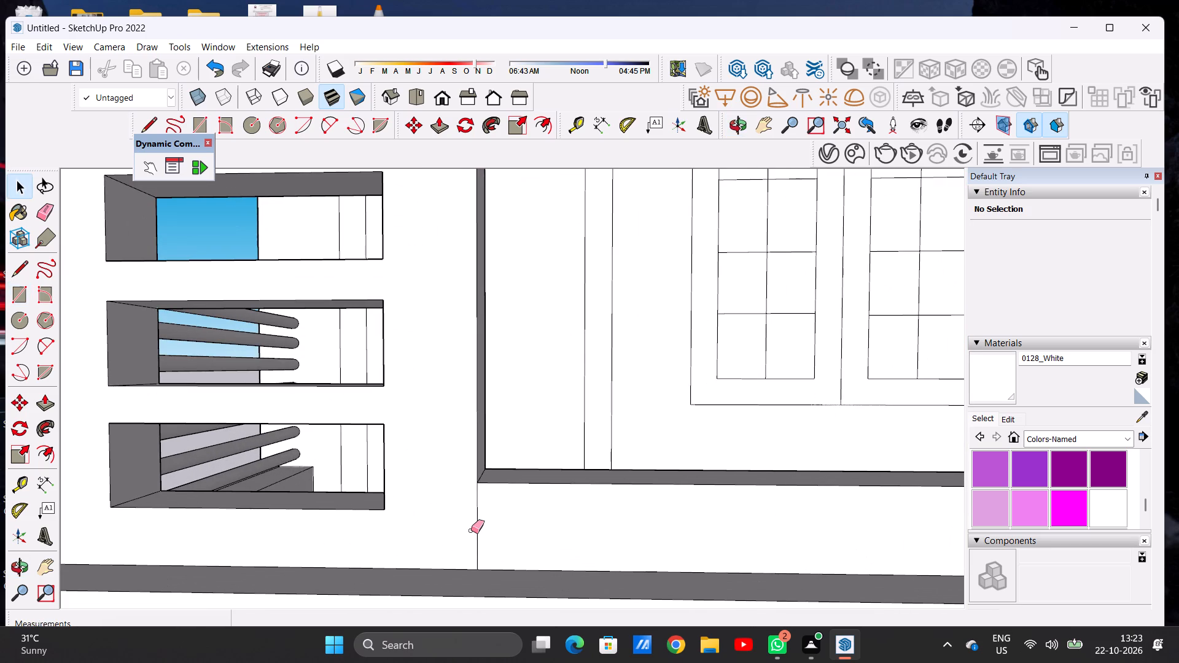
pyautogui.click(472, 530)
pyautogui.press('space')
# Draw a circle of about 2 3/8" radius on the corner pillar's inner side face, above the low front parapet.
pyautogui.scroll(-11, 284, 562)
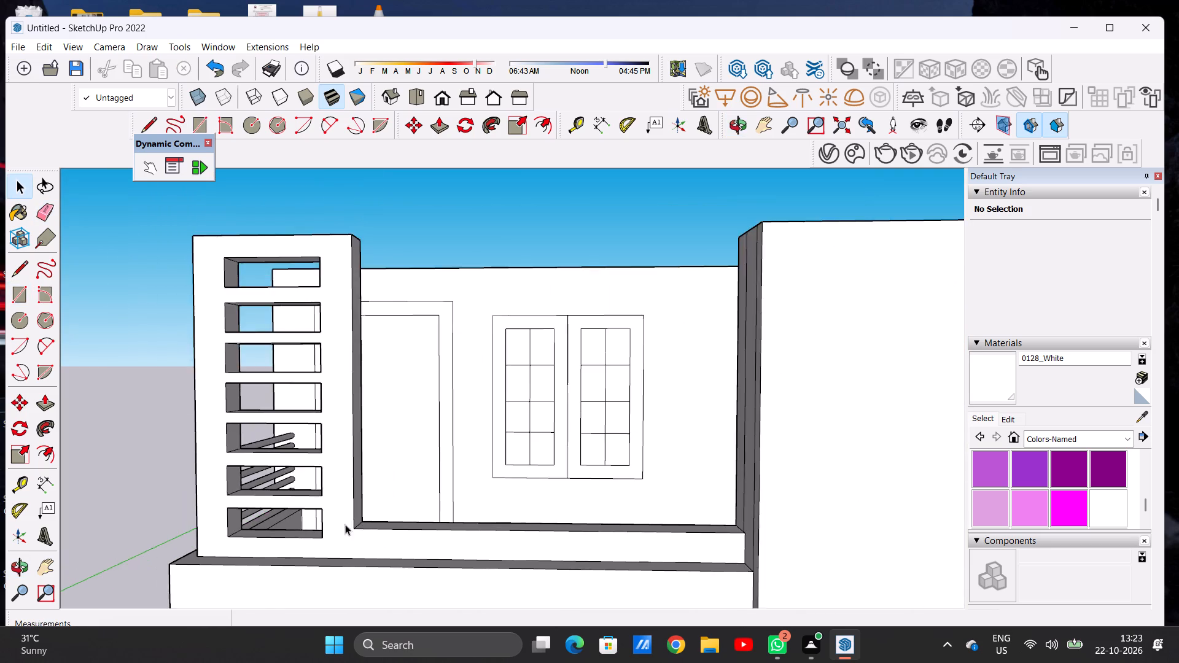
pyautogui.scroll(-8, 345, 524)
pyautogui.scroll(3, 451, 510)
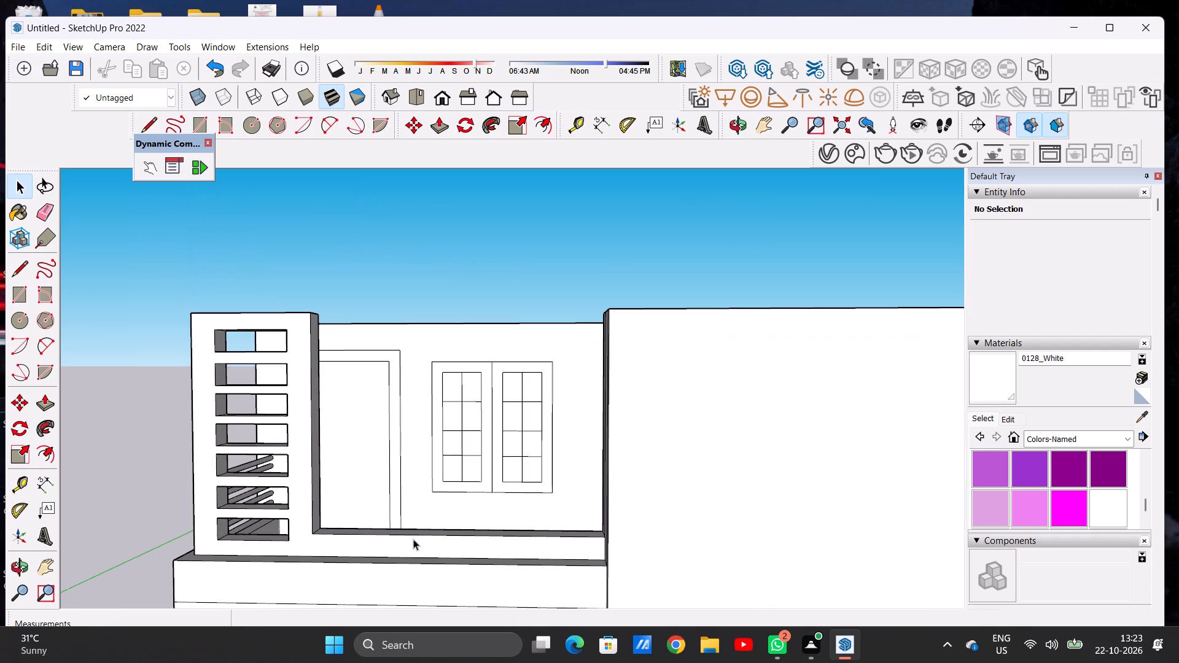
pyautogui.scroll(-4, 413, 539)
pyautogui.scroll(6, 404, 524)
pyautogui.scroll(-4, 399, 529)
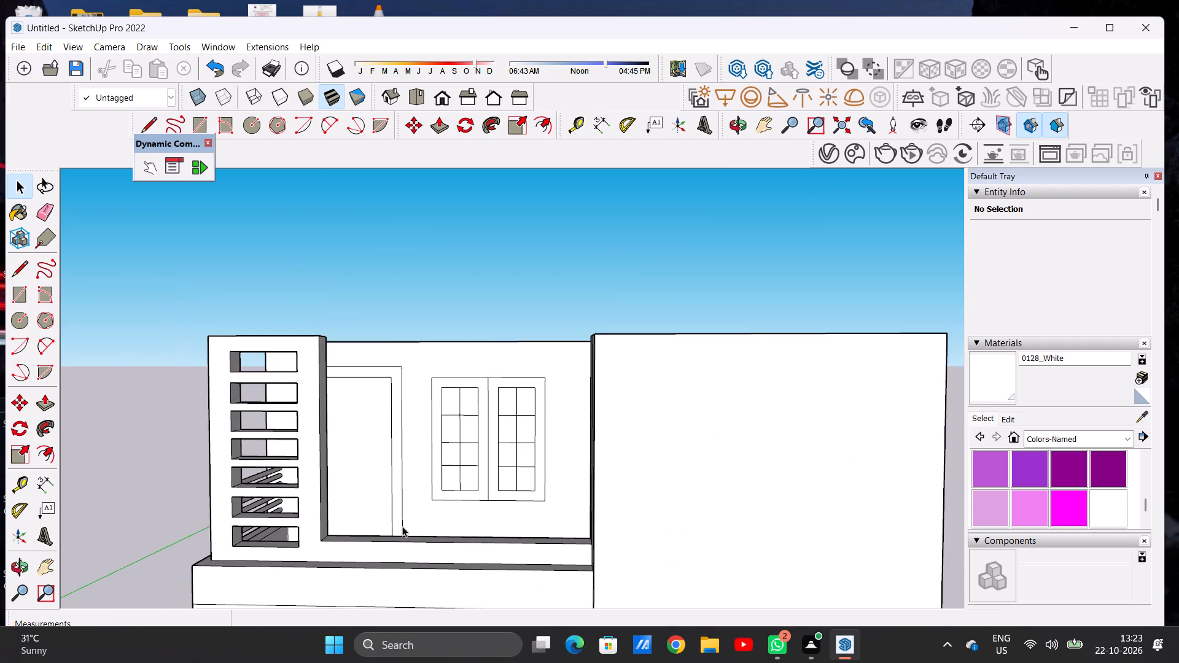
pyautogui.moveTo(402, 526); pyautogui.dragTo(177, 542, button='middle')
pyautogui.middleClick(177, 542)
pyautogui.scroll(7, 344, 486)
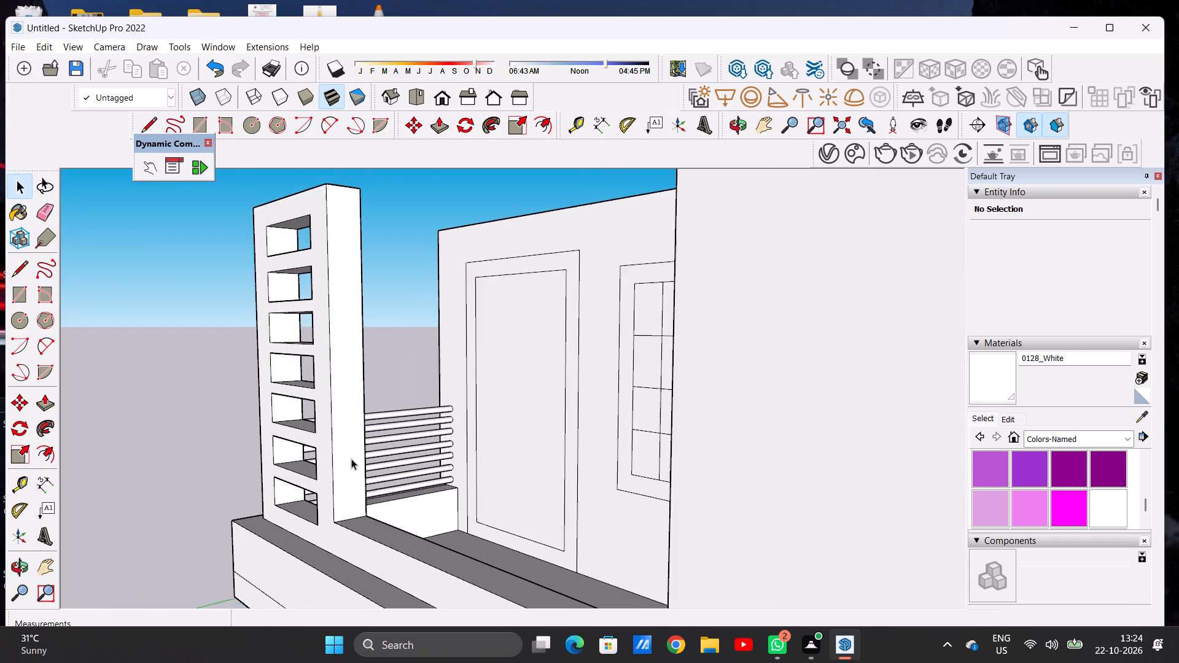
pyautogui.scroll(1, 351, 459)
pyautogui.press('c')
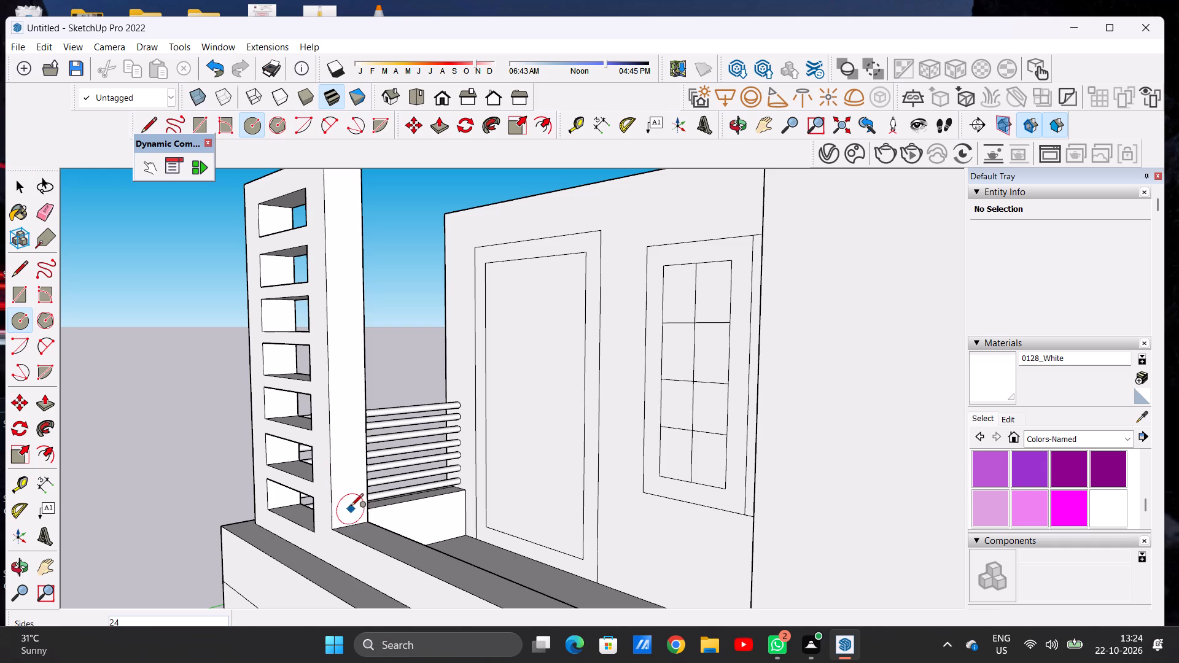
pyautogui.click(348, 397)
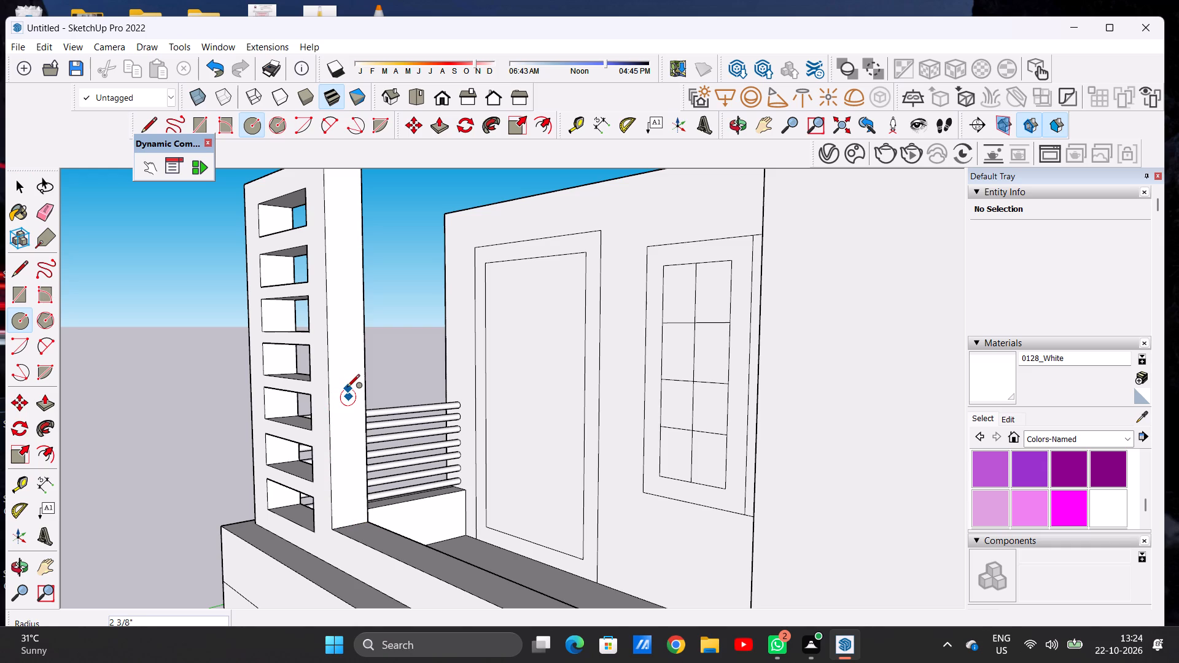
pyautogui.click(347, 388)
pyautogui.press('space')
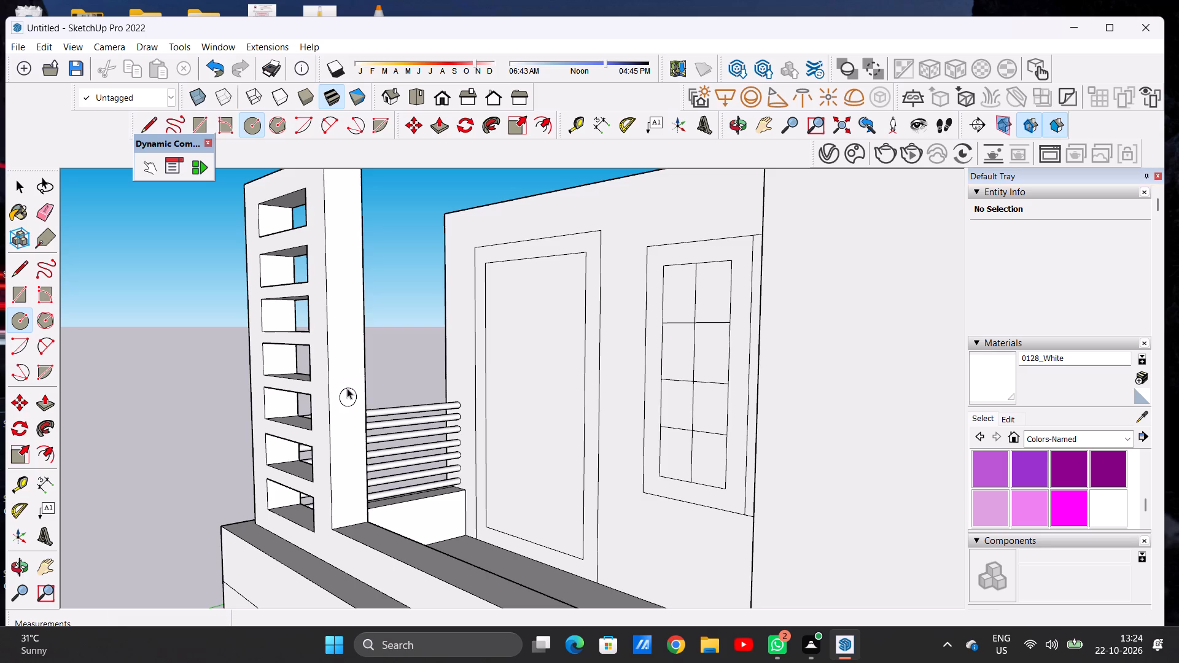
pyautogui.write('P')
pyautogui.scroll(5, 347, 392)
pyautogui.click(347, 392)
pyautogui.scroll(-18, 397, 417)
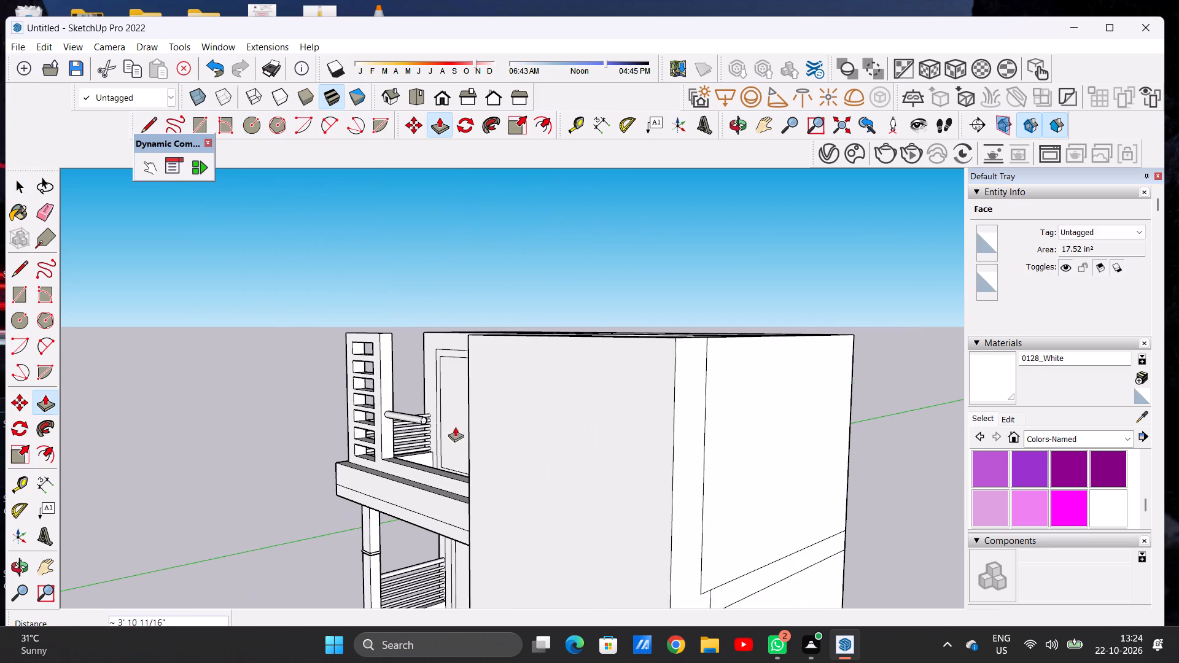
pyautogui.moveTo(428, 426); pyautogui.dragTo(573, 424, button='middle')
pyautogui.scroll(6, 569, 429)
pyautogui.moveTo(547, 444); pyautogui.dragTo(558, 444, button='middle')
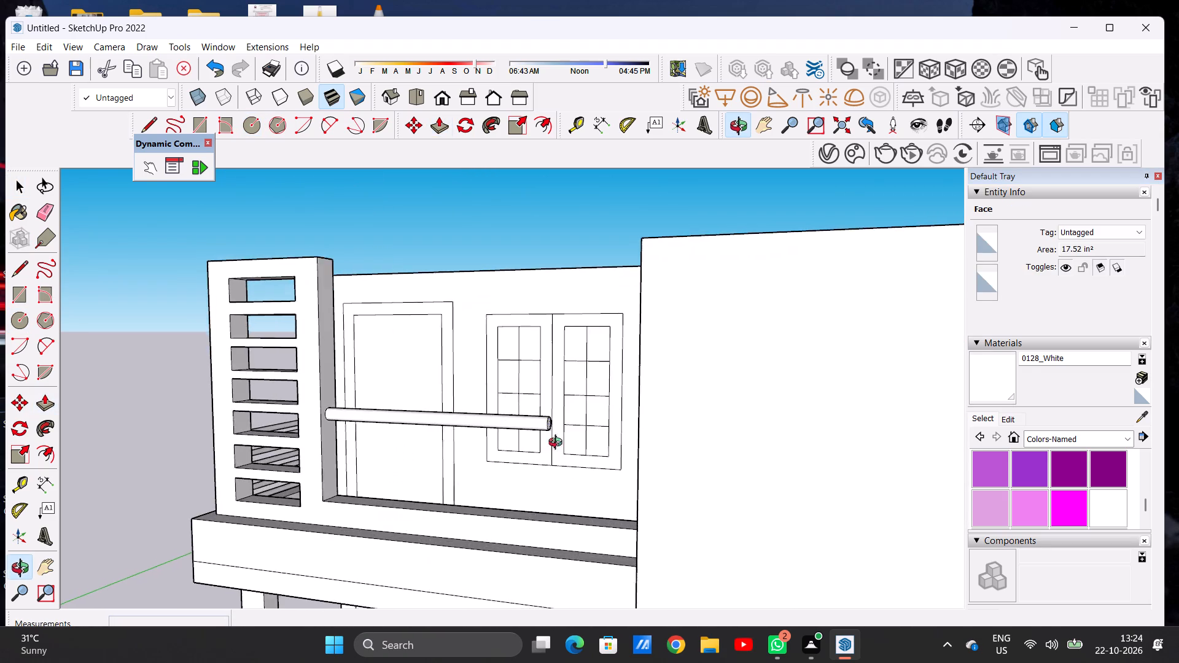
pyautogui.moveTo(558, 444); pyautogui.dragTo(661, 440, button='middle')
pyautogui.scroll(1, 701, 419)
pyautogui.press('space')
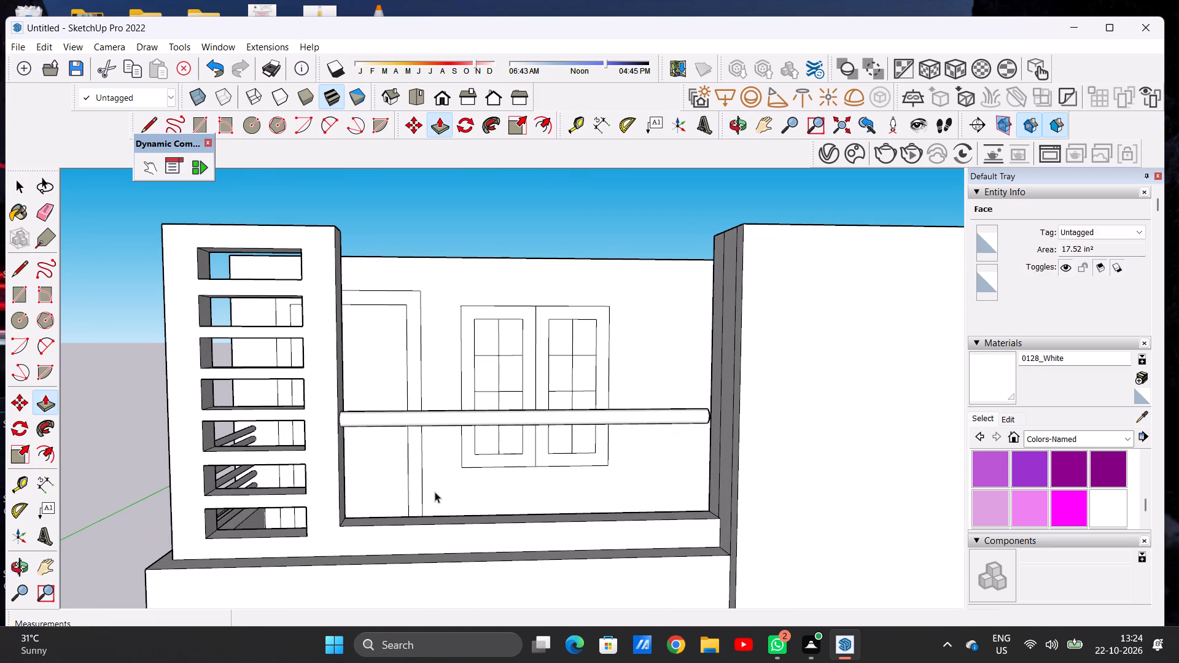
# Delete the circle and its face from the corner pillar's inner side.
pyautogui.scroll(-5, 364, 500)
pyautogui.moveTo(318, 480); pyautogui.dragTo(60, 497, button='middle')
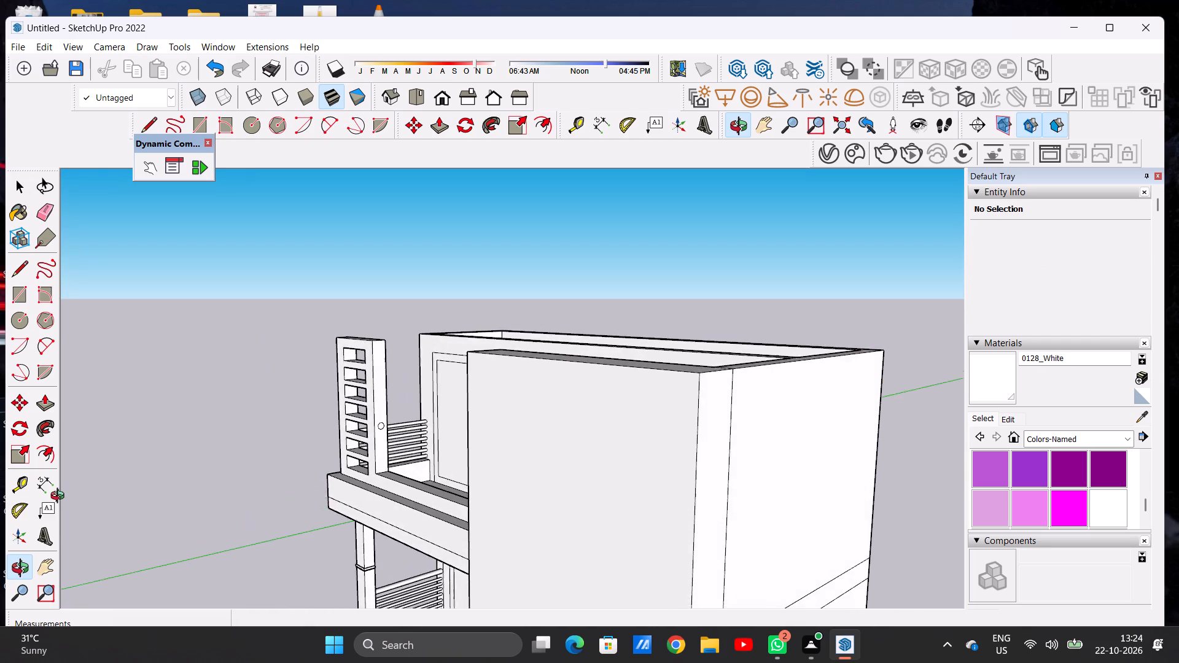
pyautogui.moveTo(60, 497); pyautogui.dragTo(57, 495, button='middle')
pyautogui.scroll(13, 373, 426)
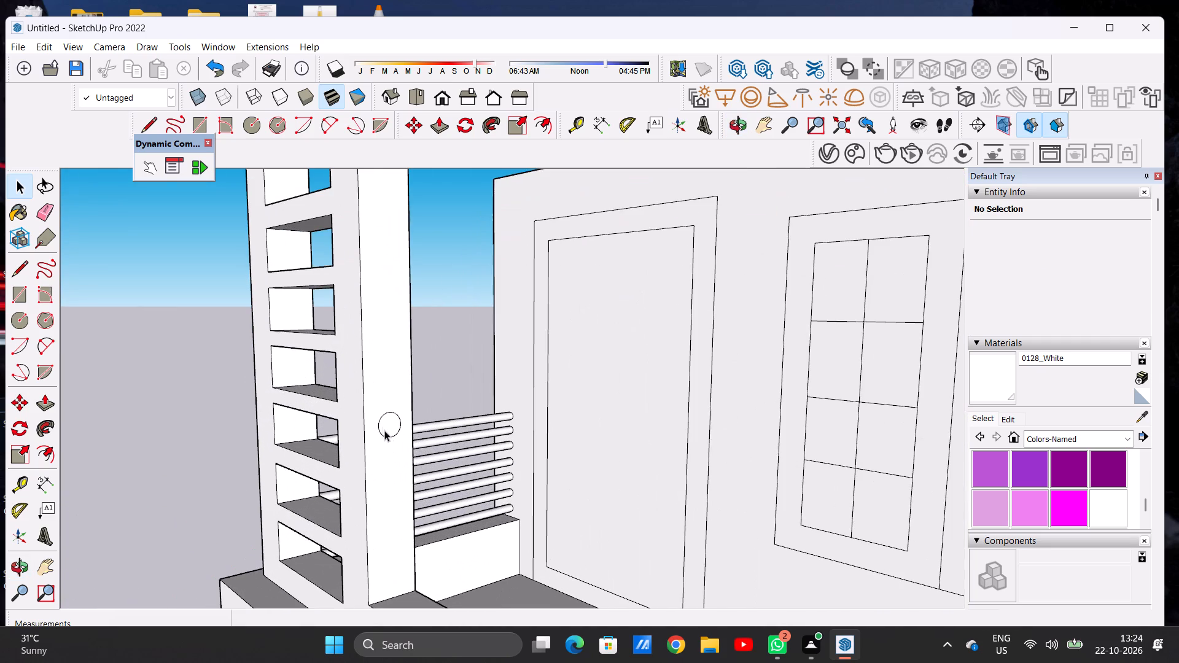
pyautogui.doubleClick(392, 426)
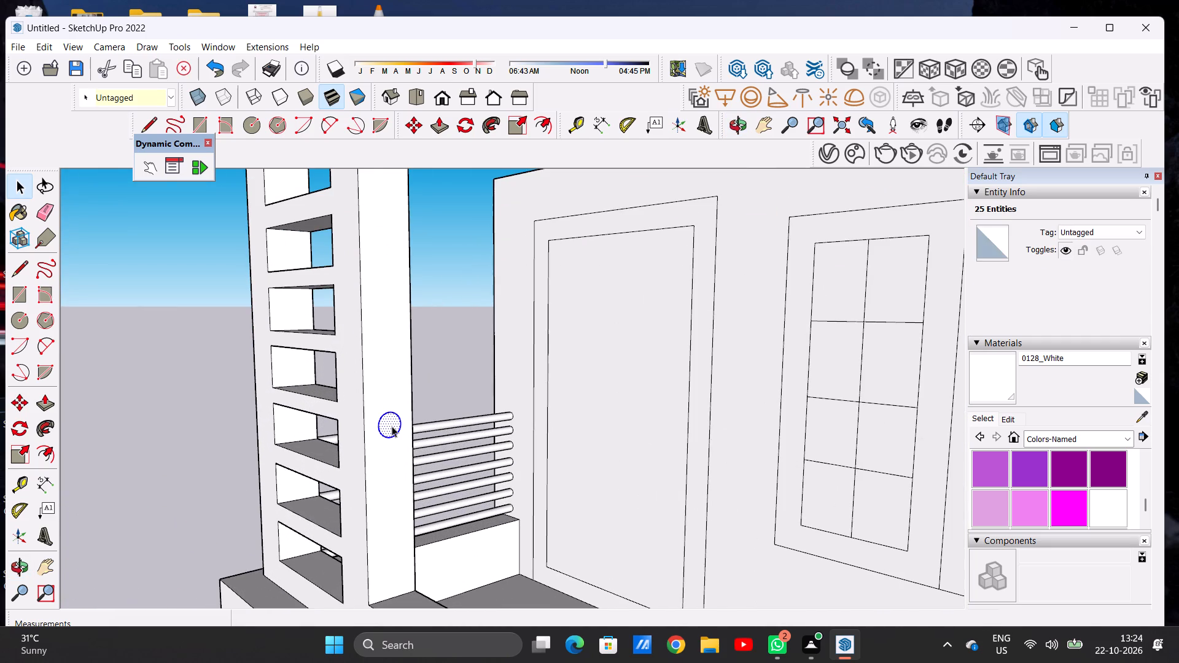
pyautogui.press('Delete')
# Draw a smaller circle, about 13.2 square inches in area, at the same spot on the corner pillar's inner side face.
pyautogui.press('c')
pyautogui.click(392, 426)
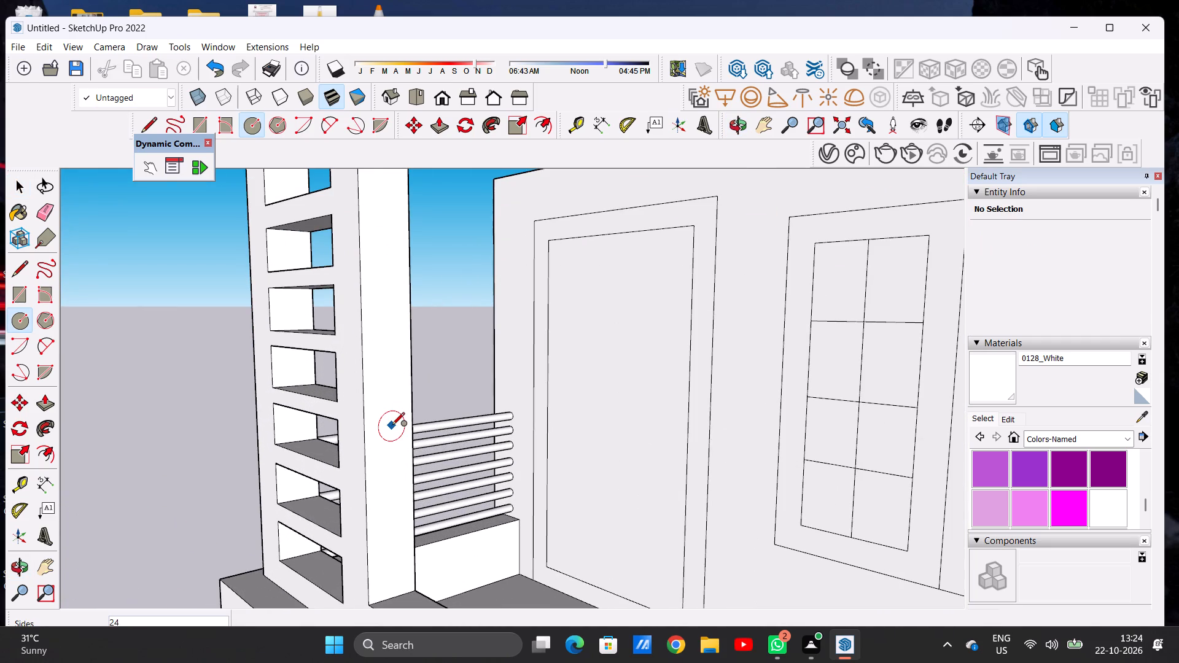
pyautogui.click(391, 415)
pyautogui.press('space')
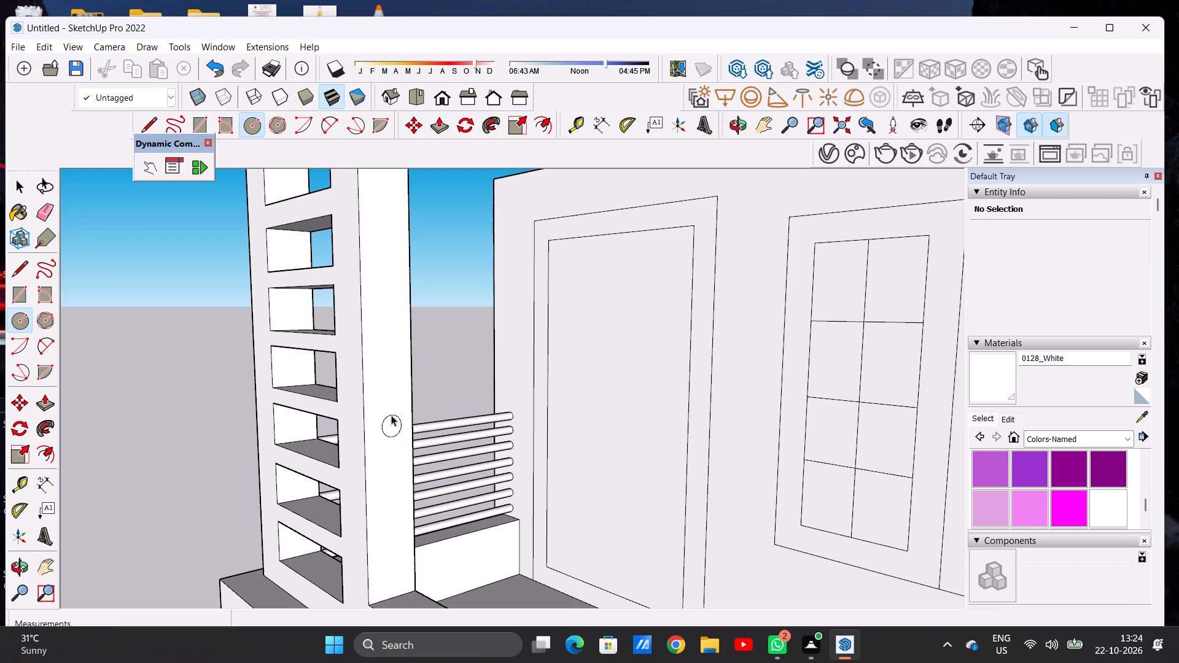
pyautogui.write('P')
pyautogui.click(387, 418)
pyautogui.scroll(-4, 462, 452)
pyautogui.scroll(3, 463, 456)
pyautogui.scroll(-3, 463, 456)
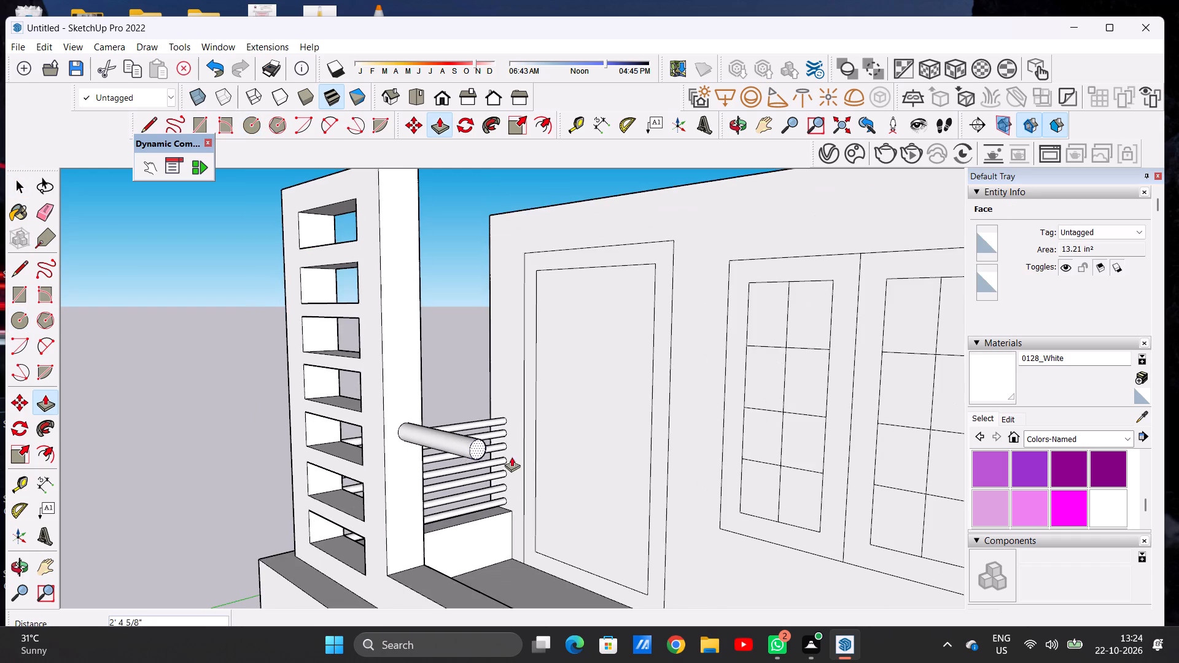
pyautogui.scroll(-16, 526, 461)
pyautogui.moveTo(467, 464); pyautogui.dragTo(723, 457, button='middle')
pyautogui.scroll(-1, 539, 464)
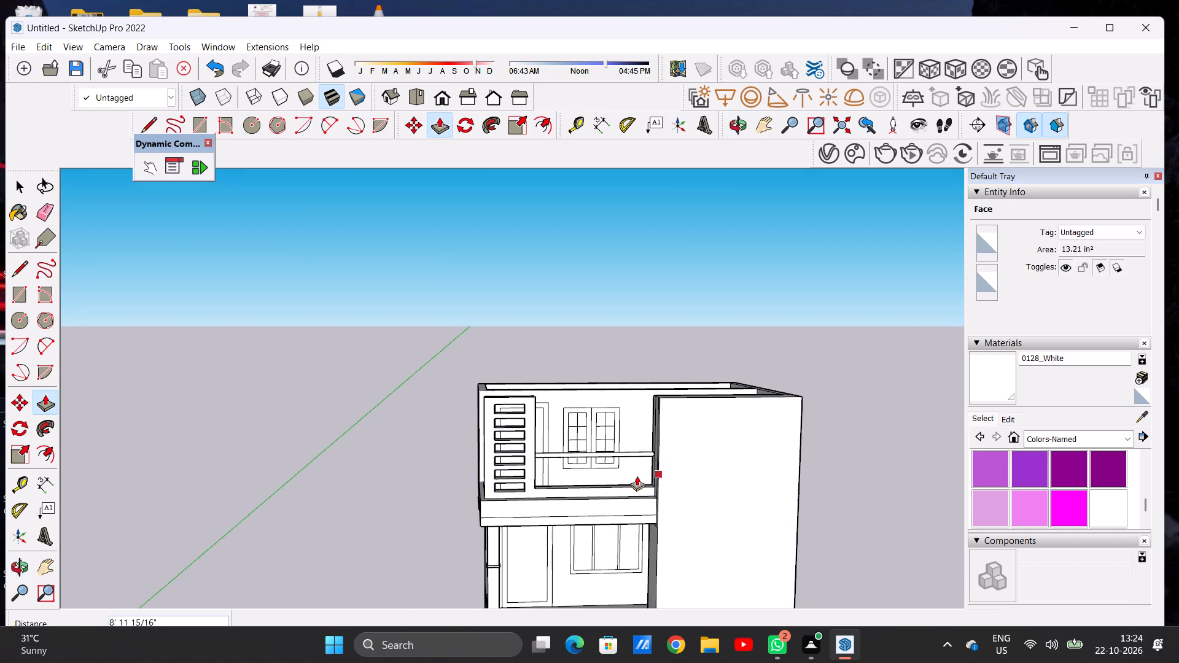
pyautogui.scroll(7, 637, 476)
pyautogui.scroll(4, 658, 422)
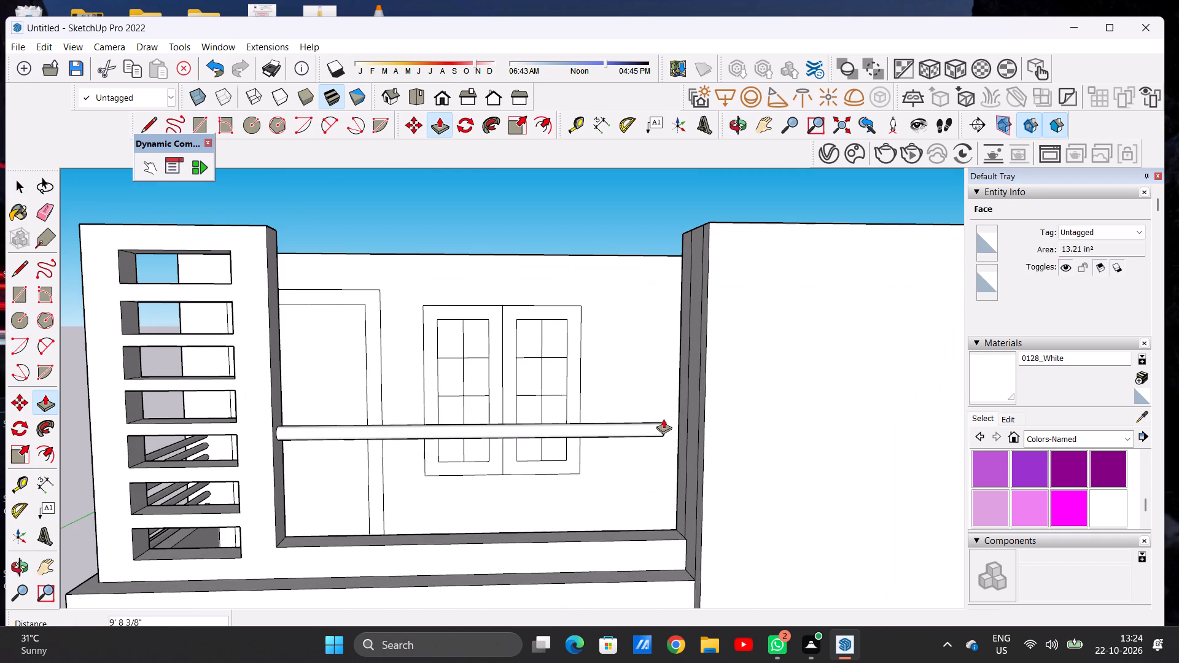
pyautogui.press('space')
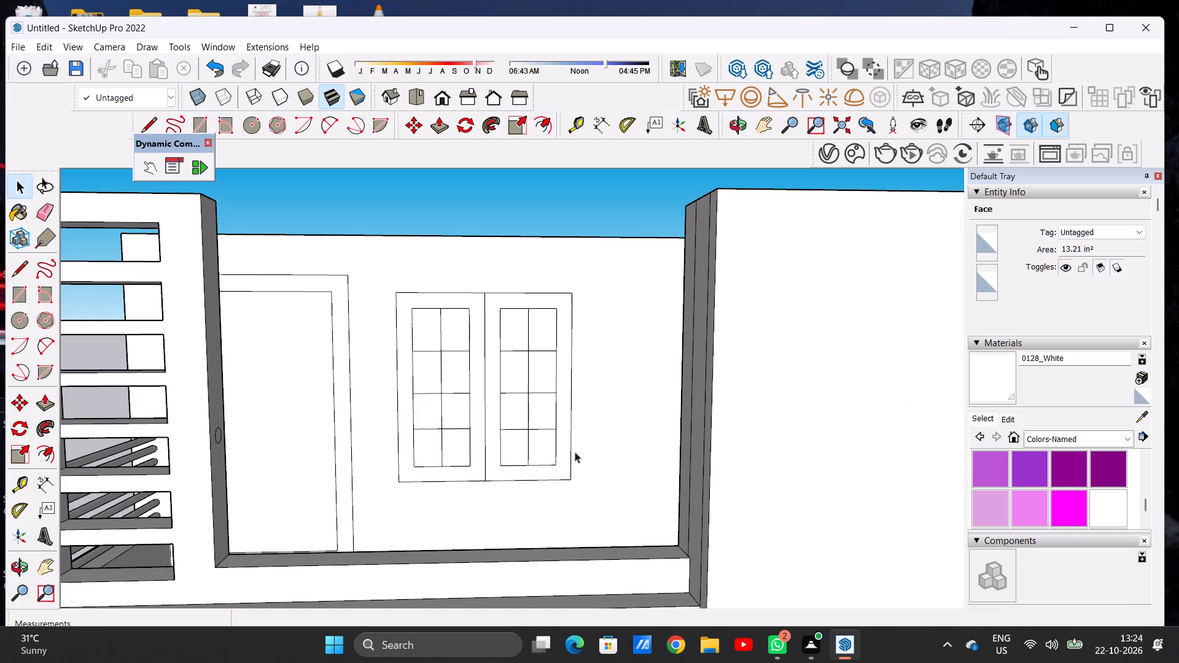
# Copy the circle about 2' 3 3/8" straight down the pillar's inner side face, just above the front parapet.
pyautogui.scroll(-4, 410, 475)
pyautogui.moveTo(399, 494); pyautogui.dragTo(244, 491, button='middle')
pyautogui.scroll(3, 316, 426)
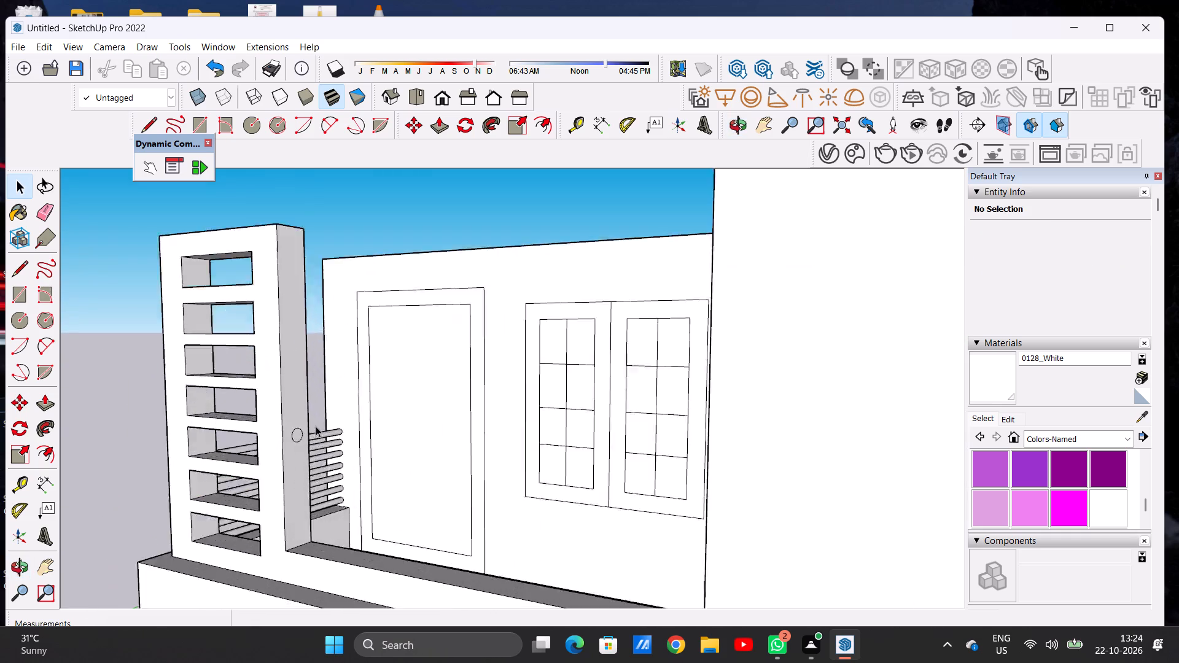
pyautogui.scroll(5, 316, 426)
pyautogui.doubleClick(209, 478)
pyautogui.scroll(-12, 203, 374)
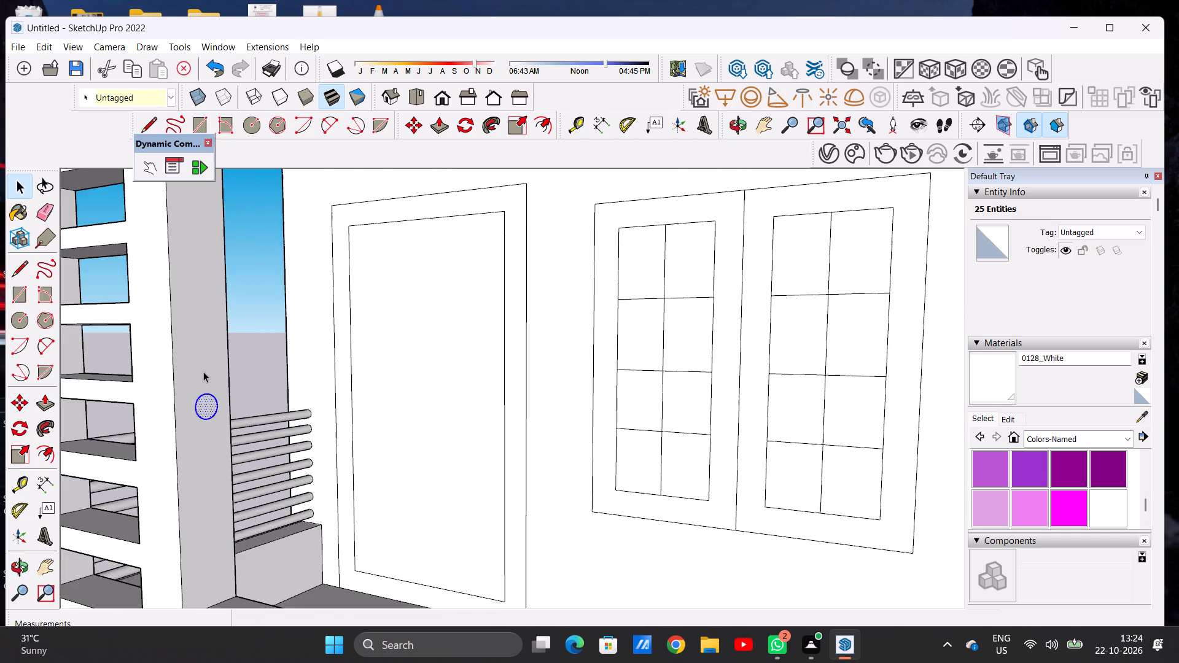
pyautogui.scroll(-6, 203, 371)
pyautogui.scroll(7, 210, 525)
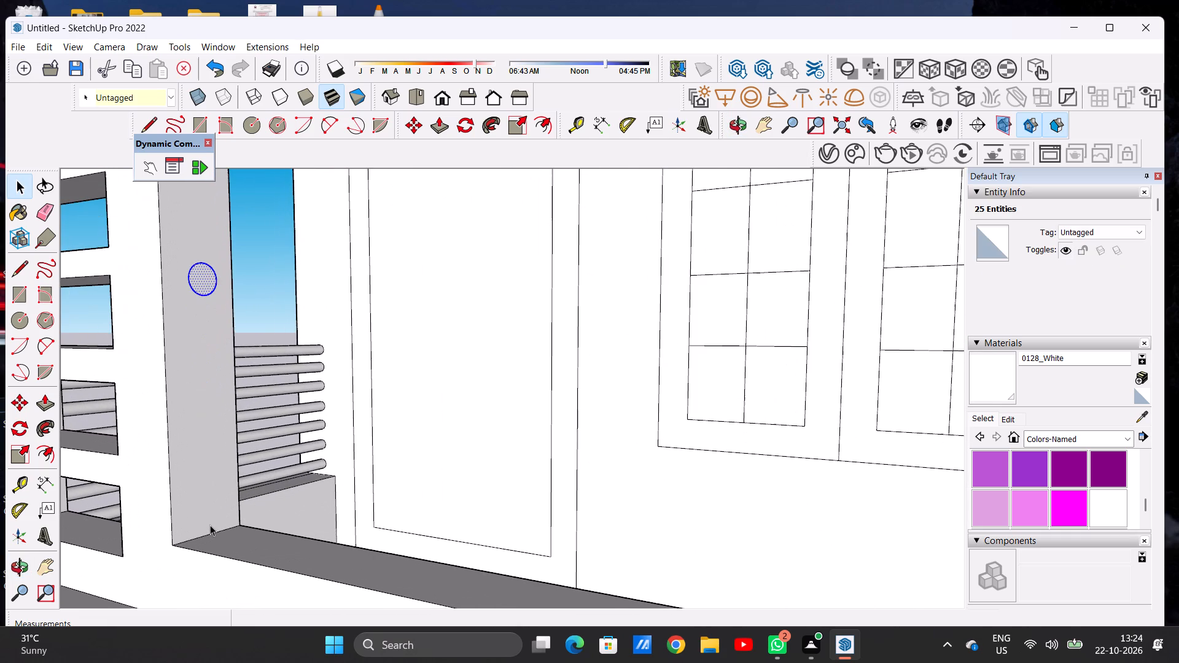
pyautogui.press('m')
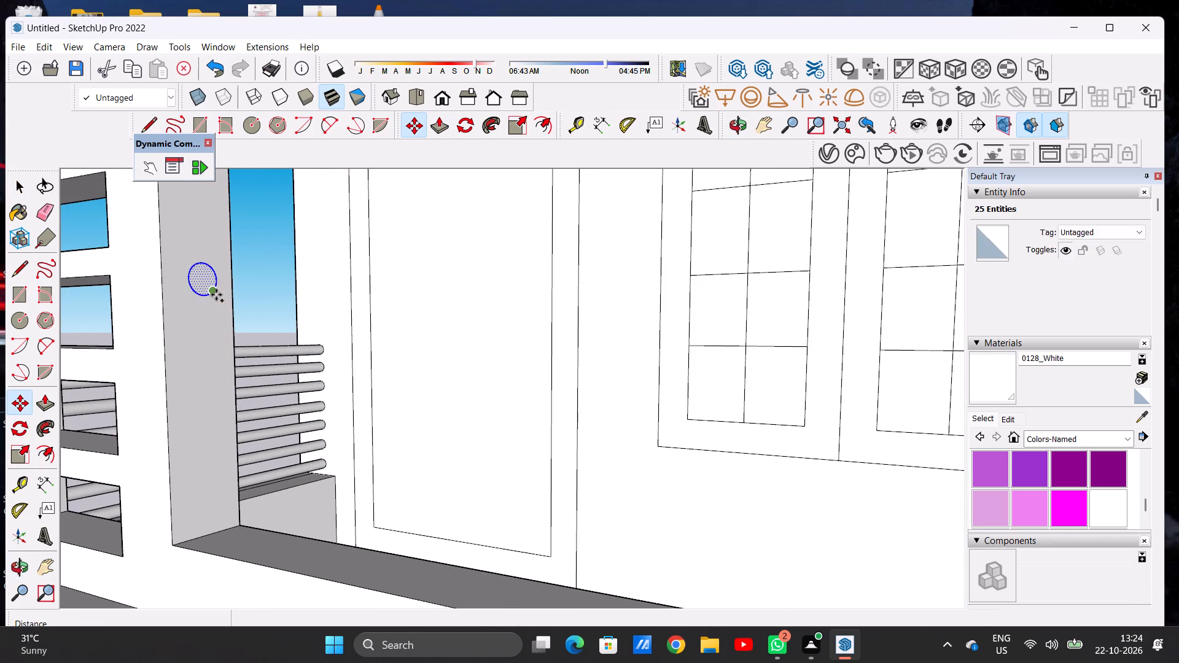
pyautogui.click(216, 295)
pyautogui.click(217, 500)
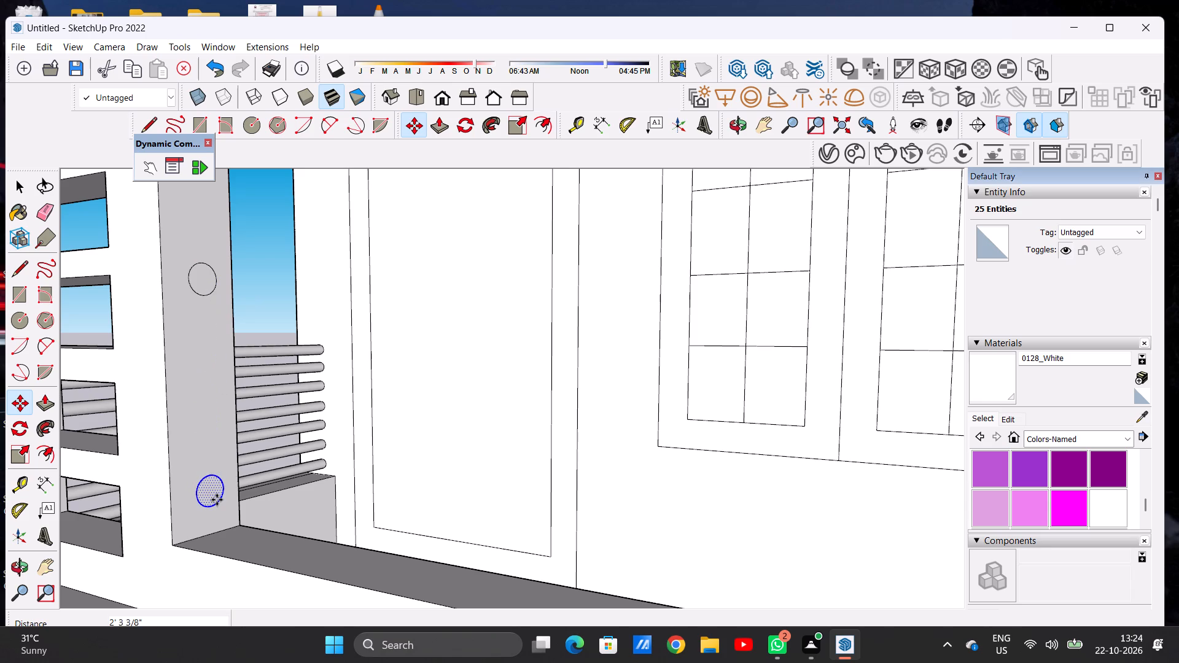
# Add two circles between the top and bottom ones, copying the lowest up about 1' 6 1/2" and that copy down about 9 1/16".
pyautogui.click(217, 500)
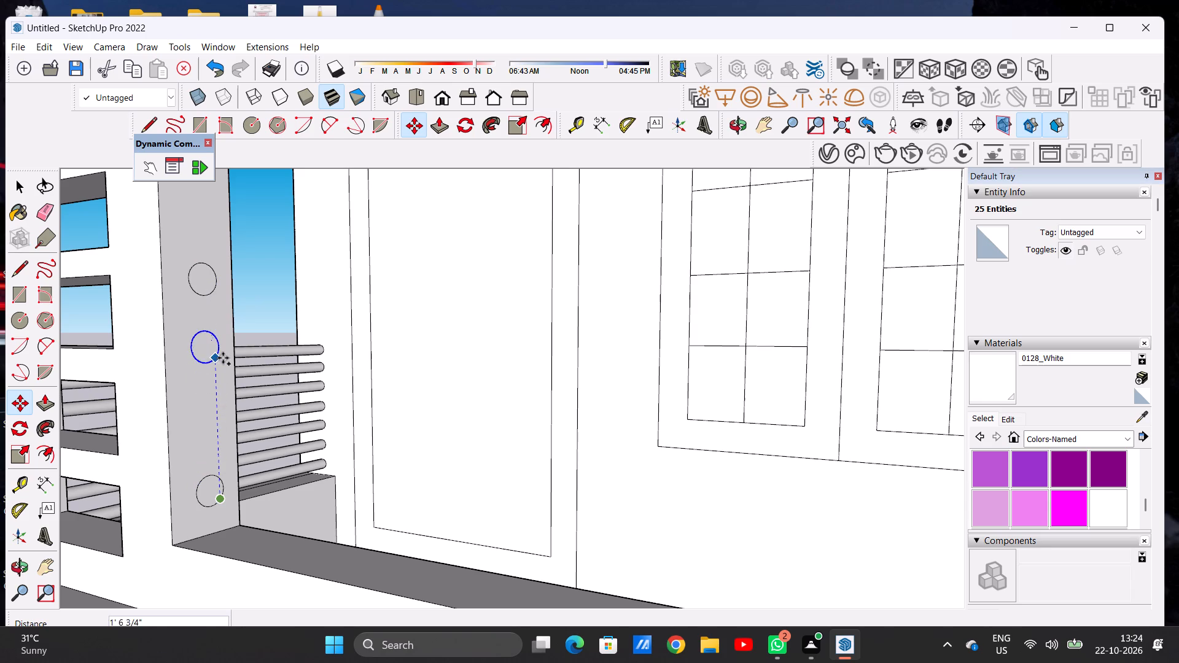
pyautogui.click(215, 360)
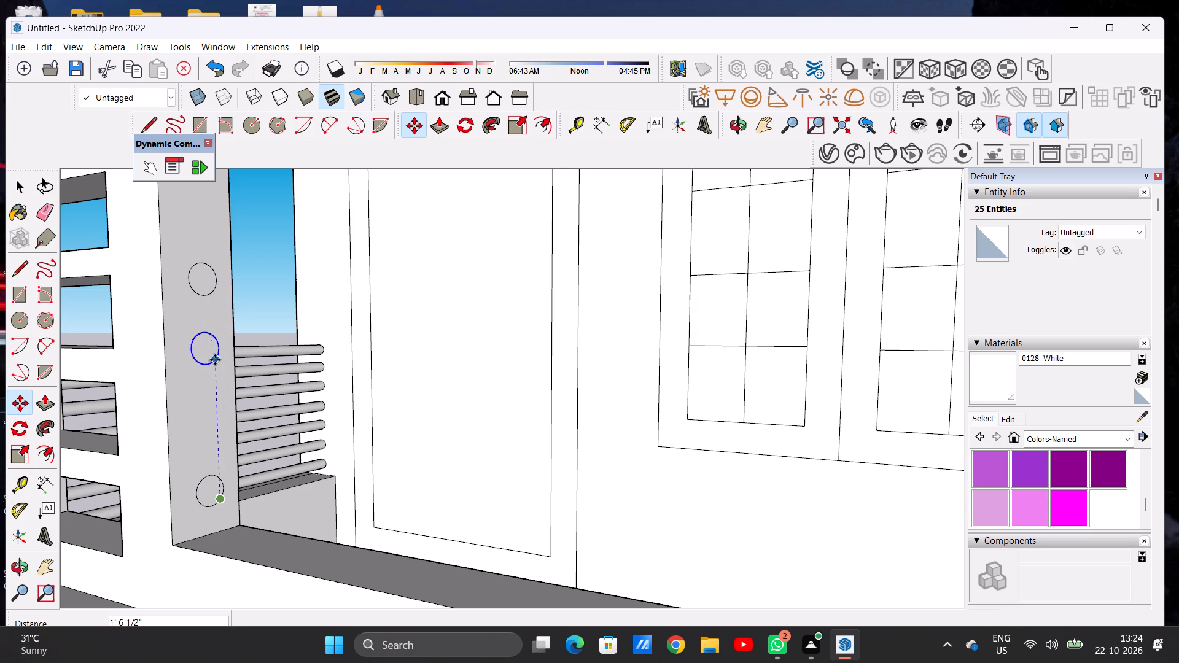
pyautogui.click(215, 360)
pyautogui.click(215, 429)
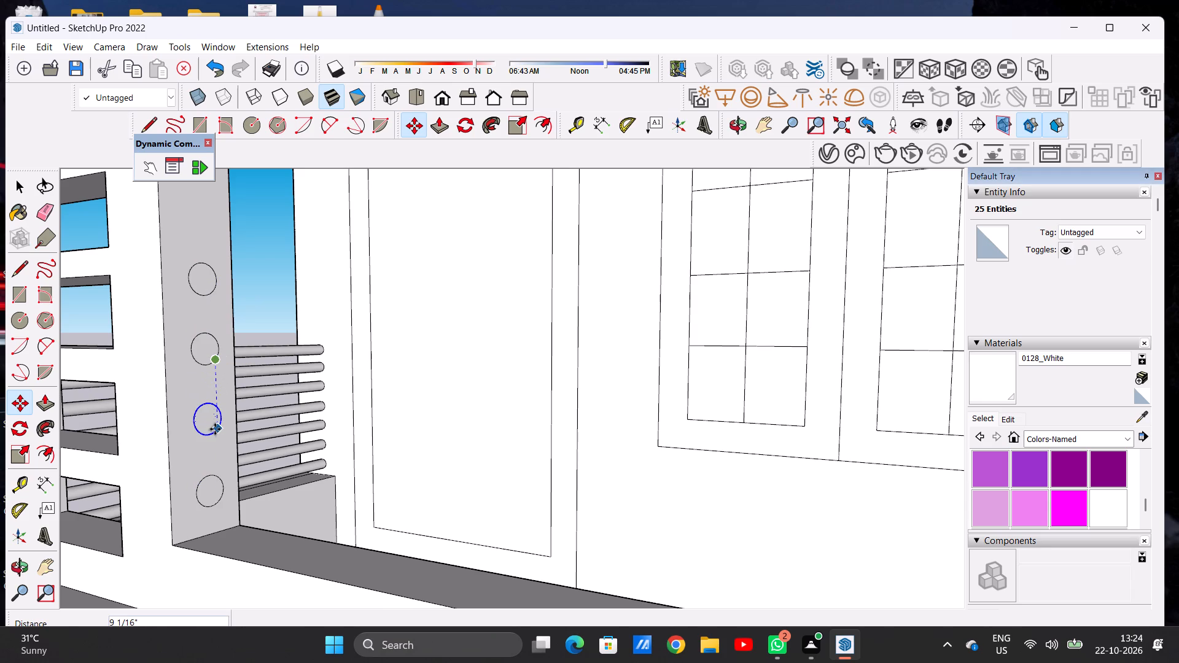
pyautogui.press('space')
pyautogui.scroll(-16, 214, 425)
pyautogui.click(122, 407)
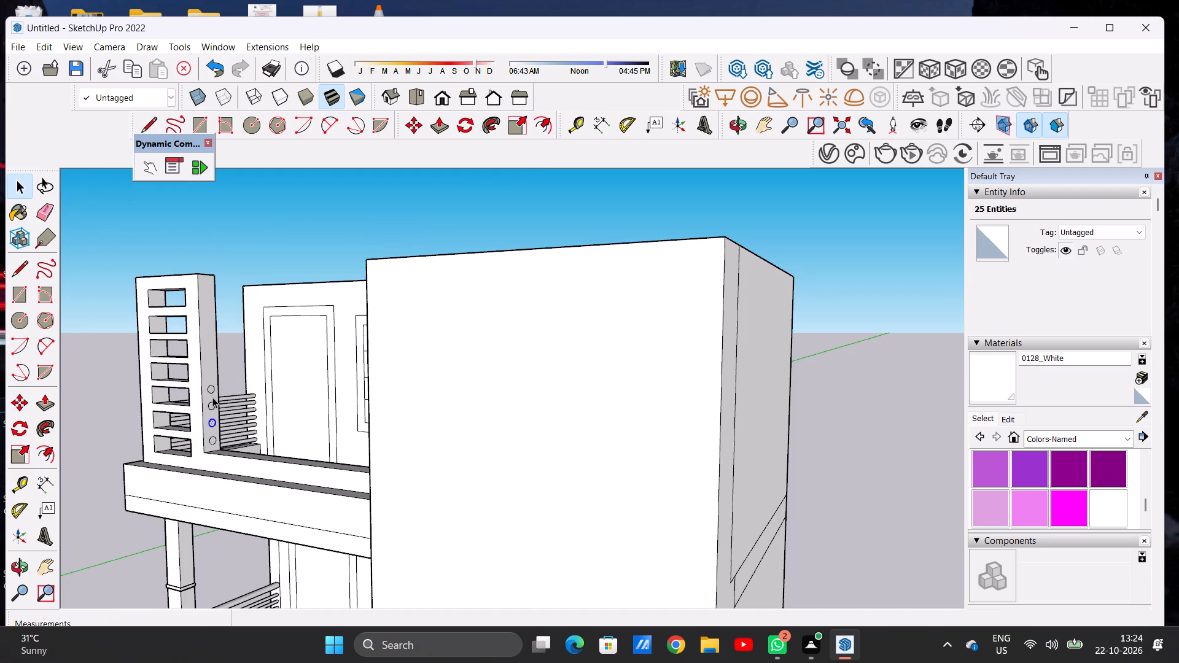
# Extrude the top circle about 10' 2 7/8" across the balcony opening to the opposite side wall as a round rail.
pyautogui.scroll(8, 216, 397)
pyautogui.scroll(-1, 214, 391)
pyautogui.scroll(2, 214, 391)
pyautogui.press('p')
pyautogui.scroll(6, 208, 374)
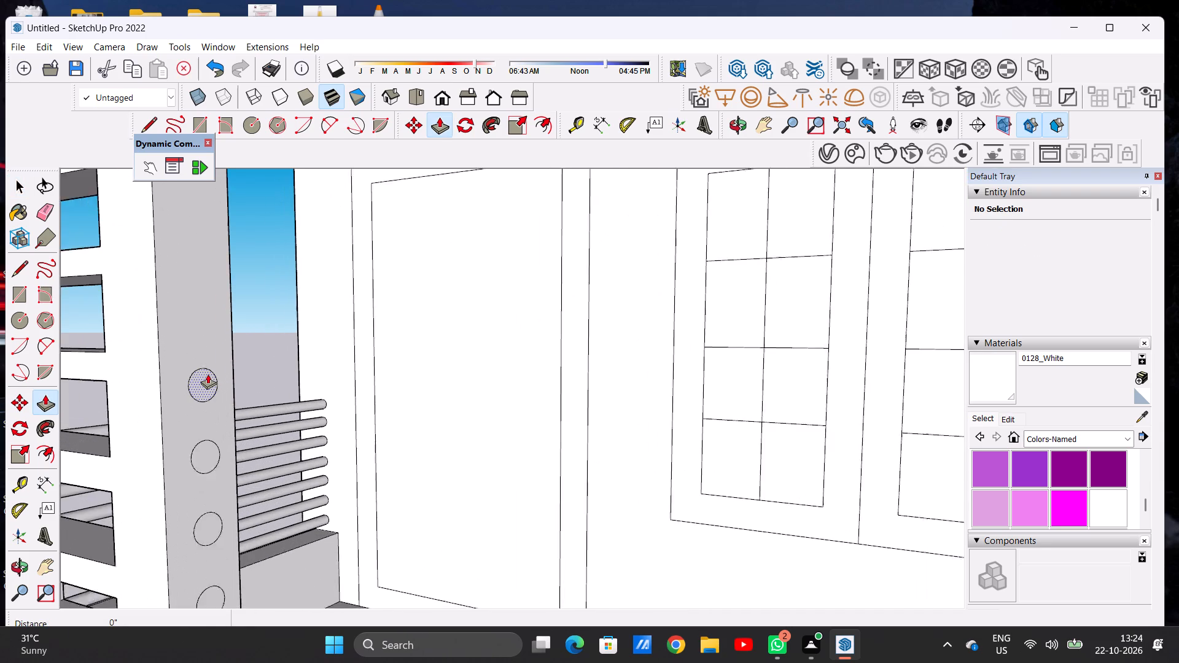
pyautogui.scroll(1, 208, 374)
pyautogui.click(208, 374)
pyautogui.scroll(-11, 506, 406)
pyautogui.scroll(1, 424, 416)
pyautogui.scroll(-10, 424, 416)
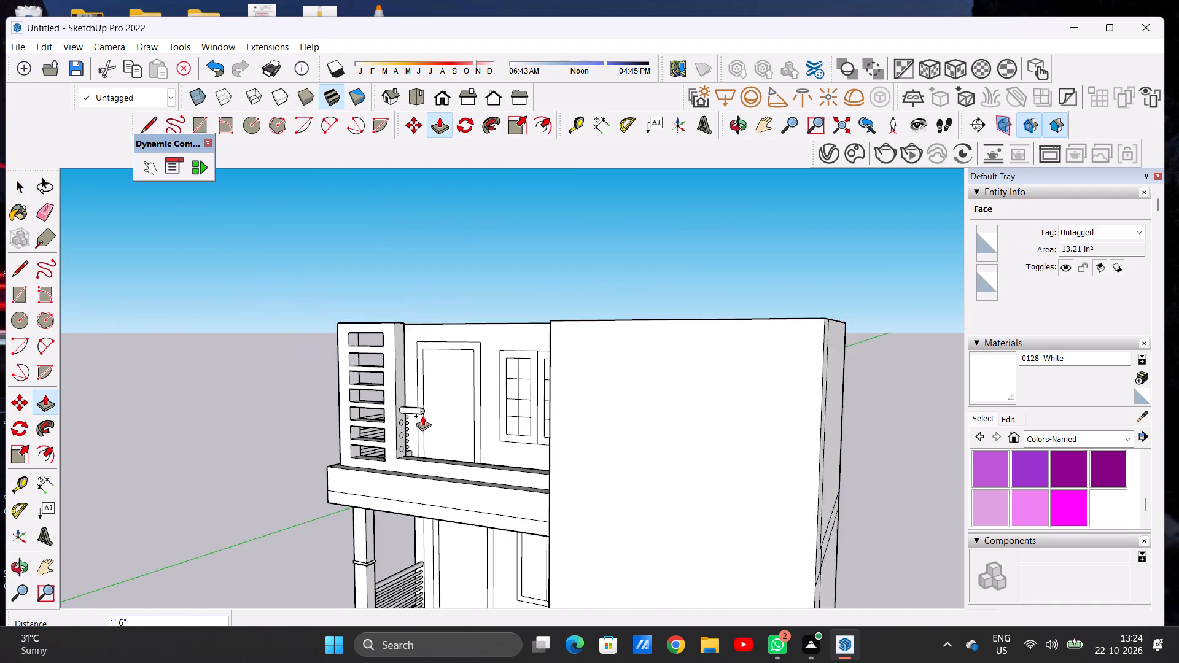
pyautogui.scroll(-1, 422, 416)
pyautogui.moveTo(455, 417); pyautogui.dragTo(669, 413, button='middle')
pyautogui.scroll(9, 652, 425)
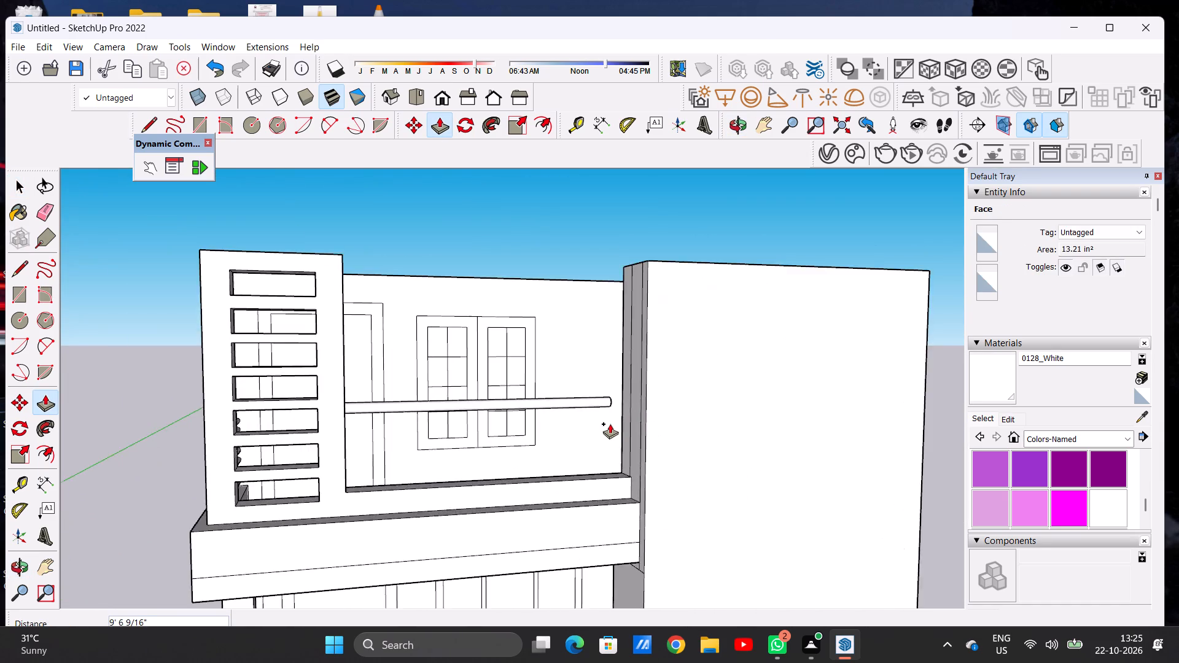
pyautogui.scroll(3, 610, 424)
pyautogui.scroll(-1, 610, 424)
pyautogui.click(647, 347)
# Extrude the bottom circle on the corner pillar about 10' 2 7/8" to the opposite side wall as a round rail.
pyautogui.scroll(-4, 324, 607)
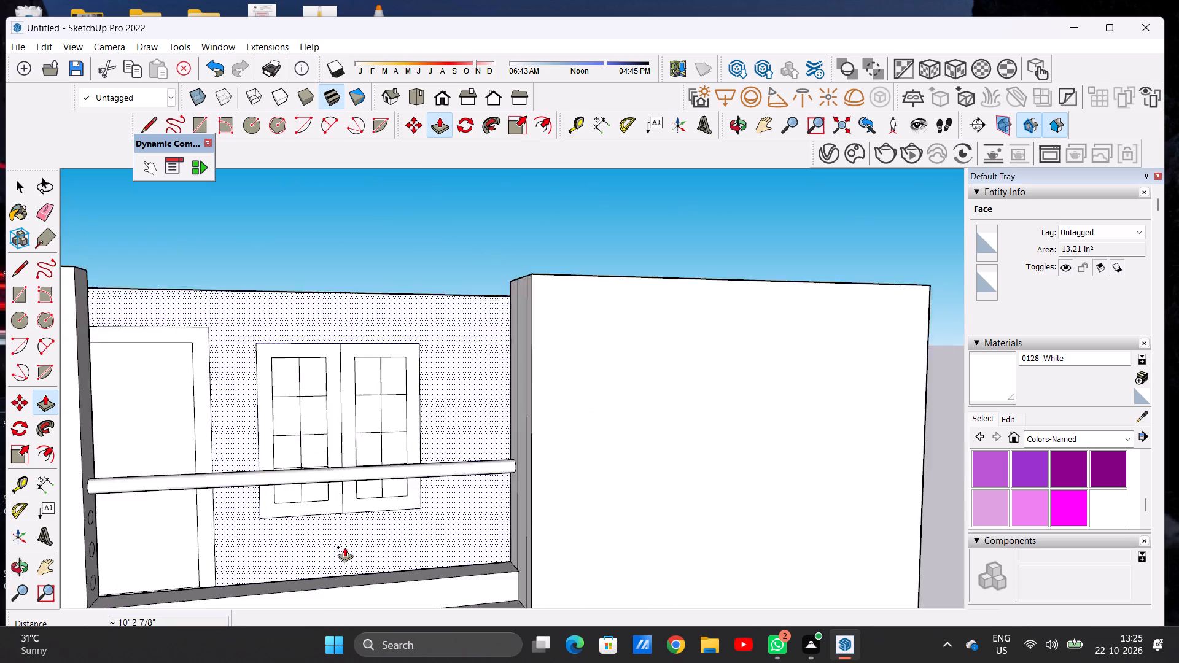
pyautogui.scroll(-11, 344, 547)
pyautogui.moveTo(316, 558); pyautogui.dragTo(158, 551, button='middle')
pyautogui.scroll(7, 361, 518)
pyautogui.scroll(2, 234, 526)
pyautogui.scroll(-1, 234, 526)
pyautogui.scroll(2, 234, 526)
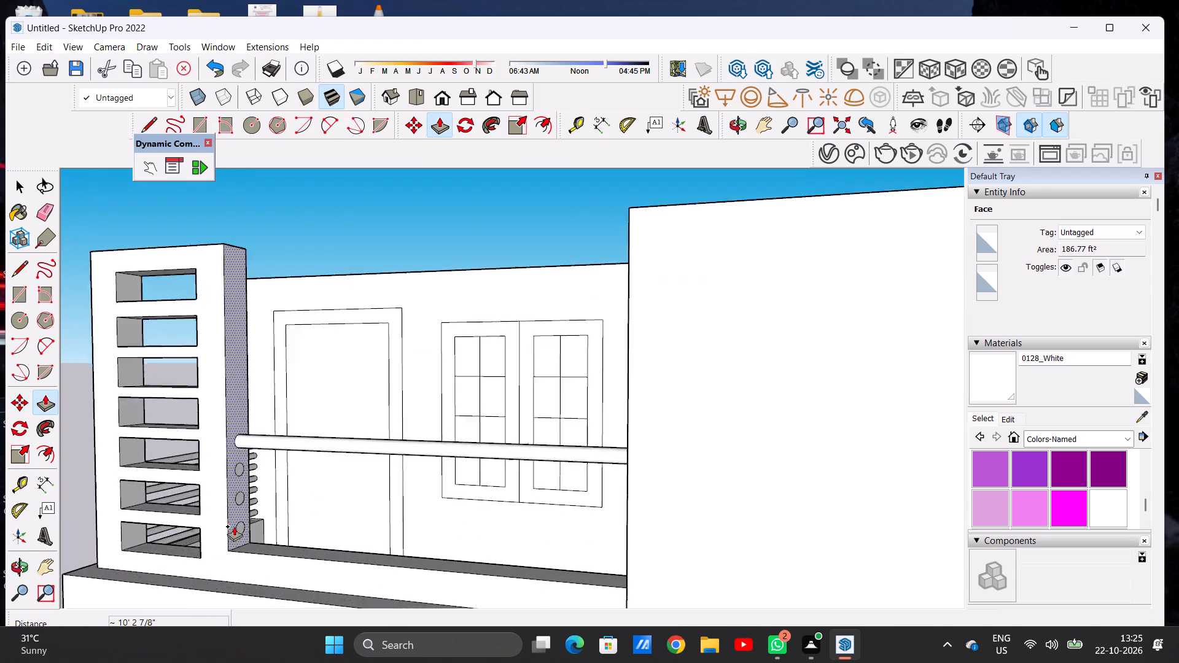
pyautogui.scroll(17, 234, 526)
pyautogui.click(272, 532)
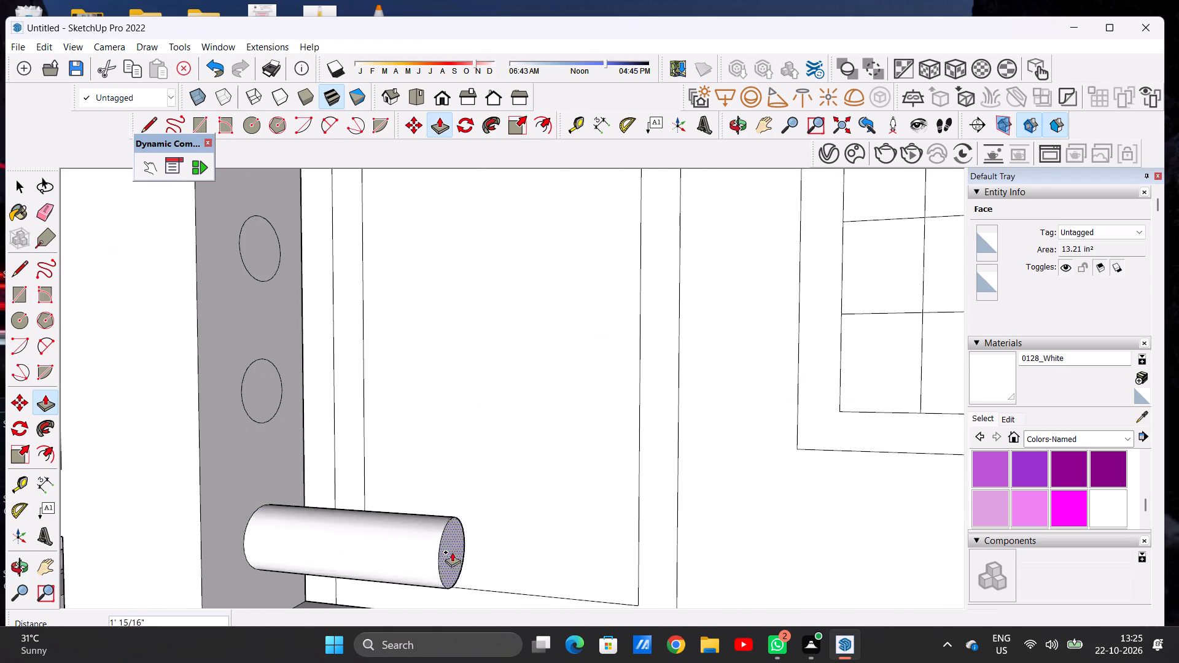
pyautogui.scroll(-17, 452, 553)
pyautogui.scroll(1, 349, 516)
pyautogui.scroll(-7, 329, 486)
pyautogui.moveTo(484, 502); pyautogui.dragTo(722, 498, button='middle')
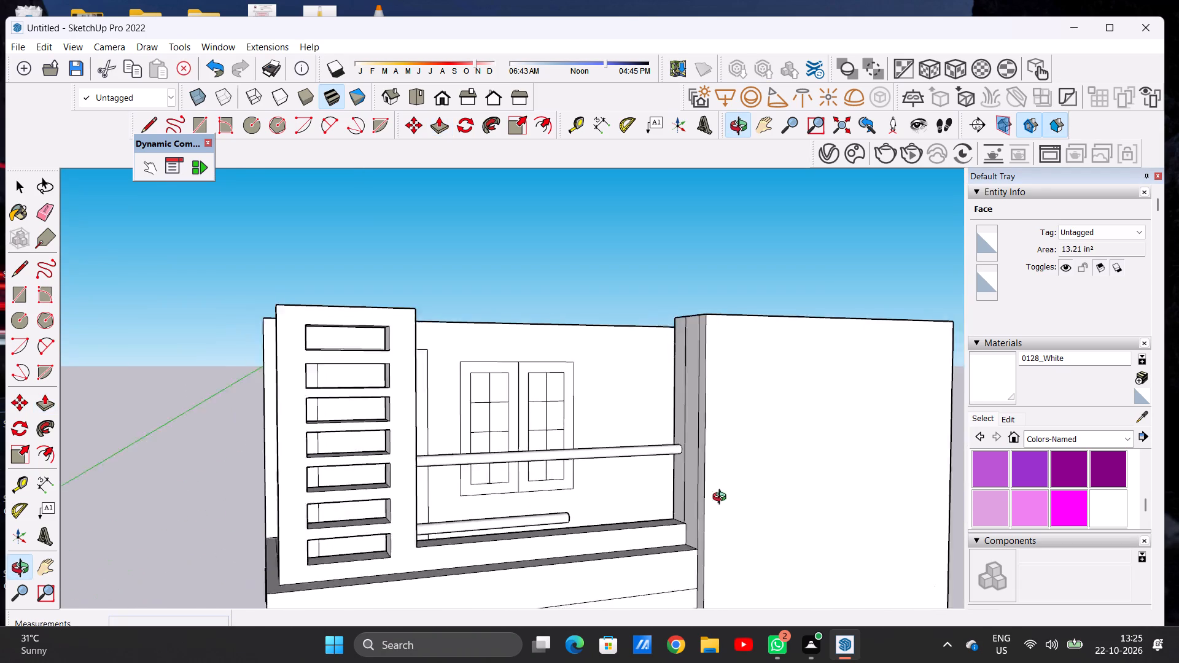
pyautogui.moveTo(722, 498); pyautogui.dragTo(741, 495, button='middle')
pyautogui.scroll(14, 698, 495)
pyautogui.click(709, 467)
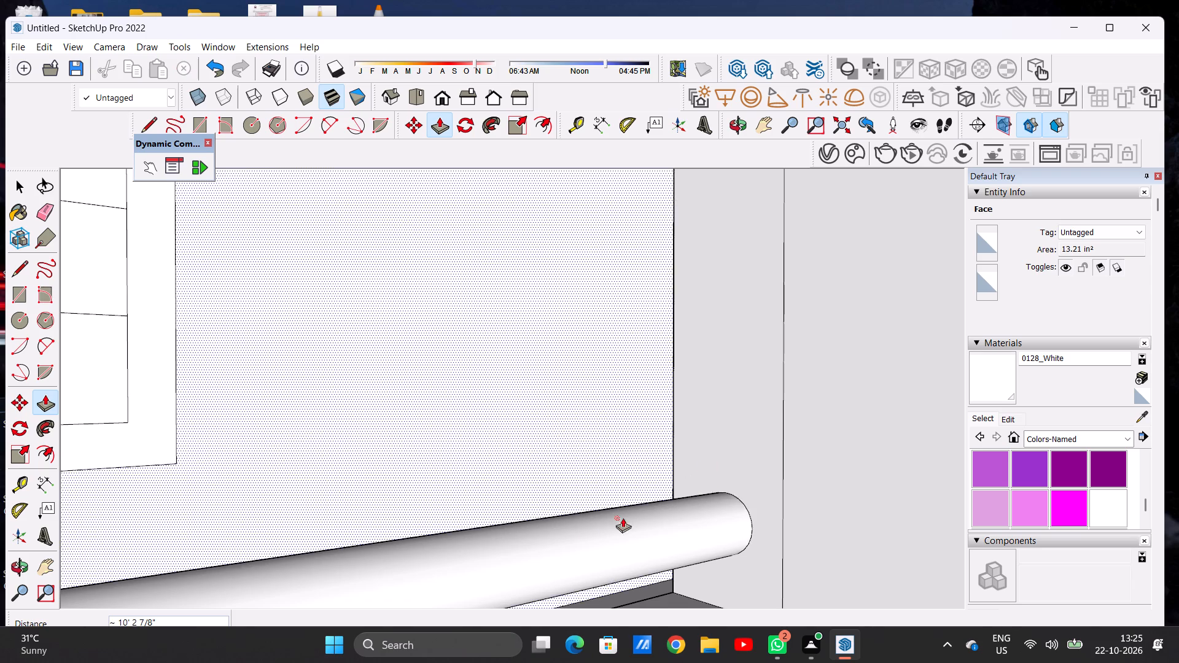
# Extrude the circle just below the top rail about 10' 2 7/8" across the balcony opening to the opposite side wall.
pyautogui.scroll(-9, 561, 524)
pyautogui.scroll(-7, 486, 467)
pyautogui.scroll(1, 331, 452)
pyautogui.scroll(-5, 334, 456)
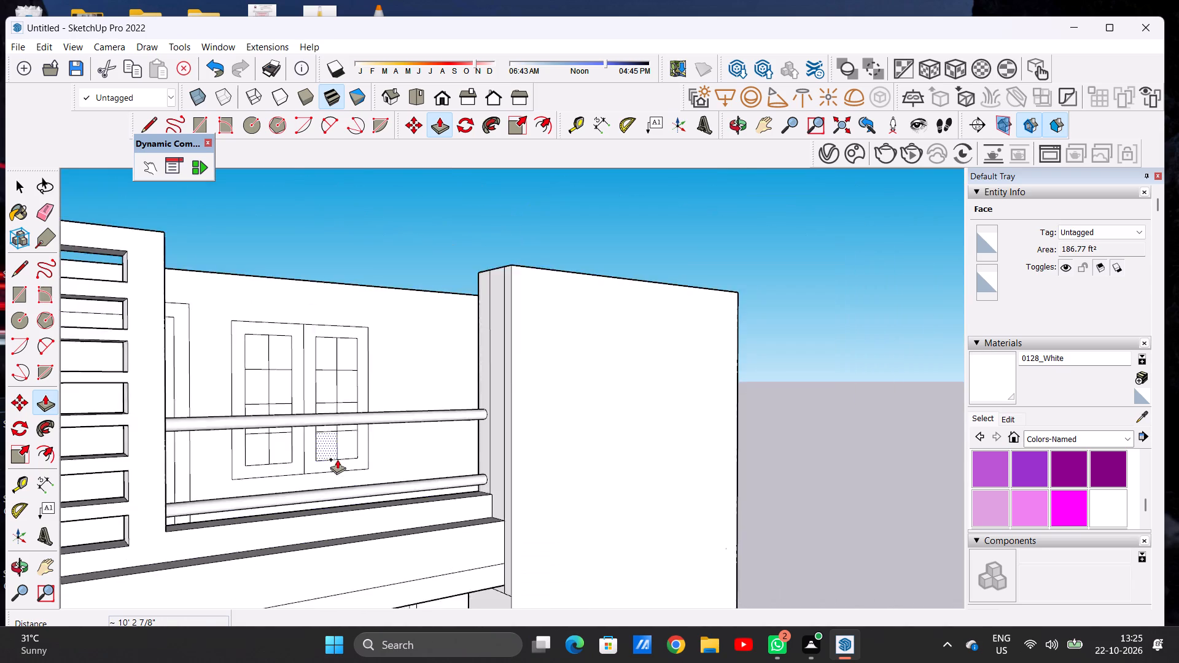
pyautogui.scroll(-4, 337, 459)
pyautogui.moveTo(399, 441); pyautogui.dragTo(138, 436, button='middle')
pyautogui.scroll(15, 362, 433)
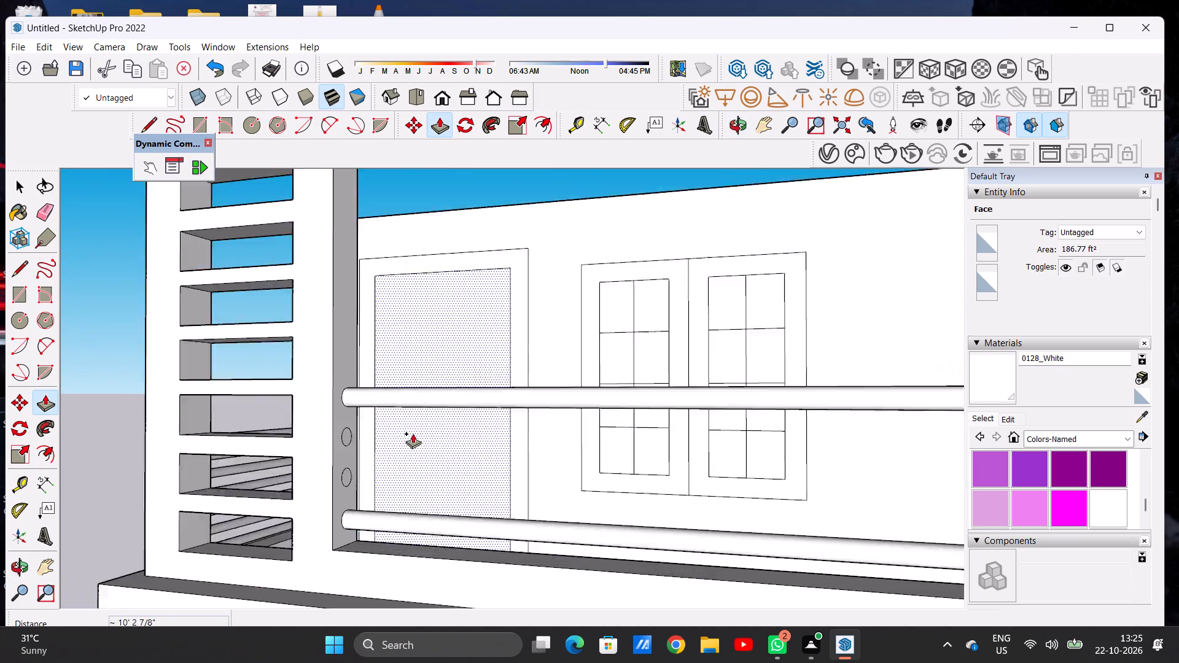
pyautogui.scroll(2, 413, 433)
pyautogui.scroll(11, 281, 449)
pyautogui.click(333, 411)
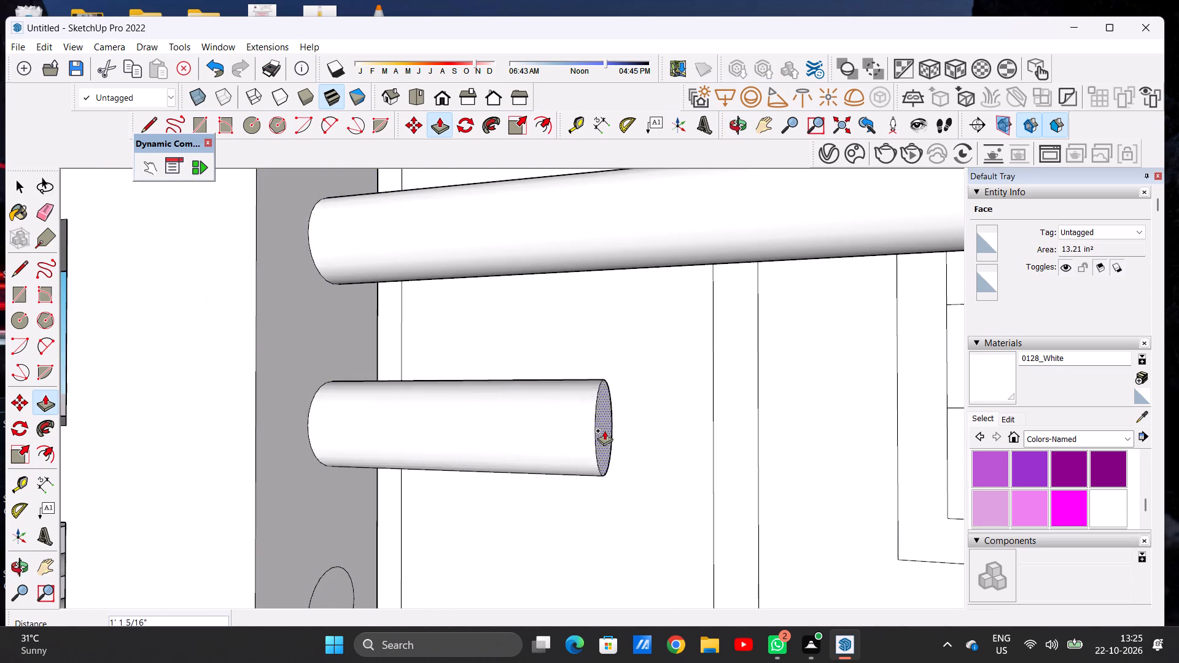
pyautogui.scroll(-3, 506, 453)
pyautogui.scroll(1, 453, 465)
pyautogui.scroll(-20, 443, 467)
pyautogui.scroll(-5, 443, 467)
pyautogui.moveTo(581, 447); pyautogui.dragTo(754, 446, button='middle')
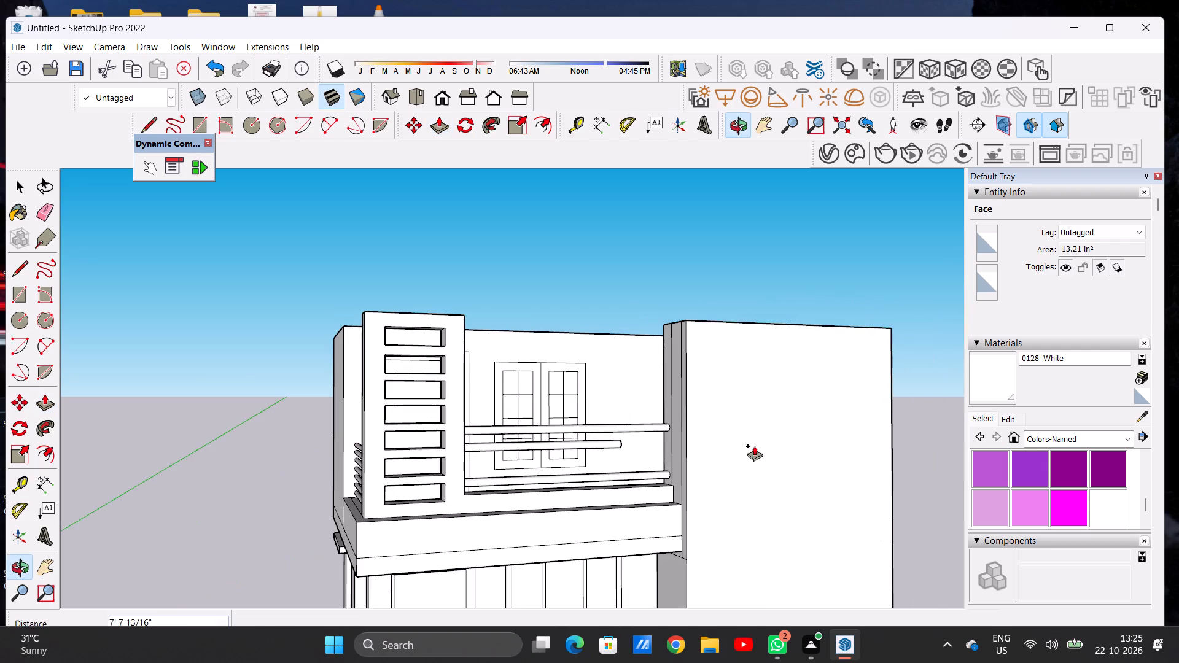
pyautogui.scroll(14, 695, 446)
pyautogui.click(683, 422)
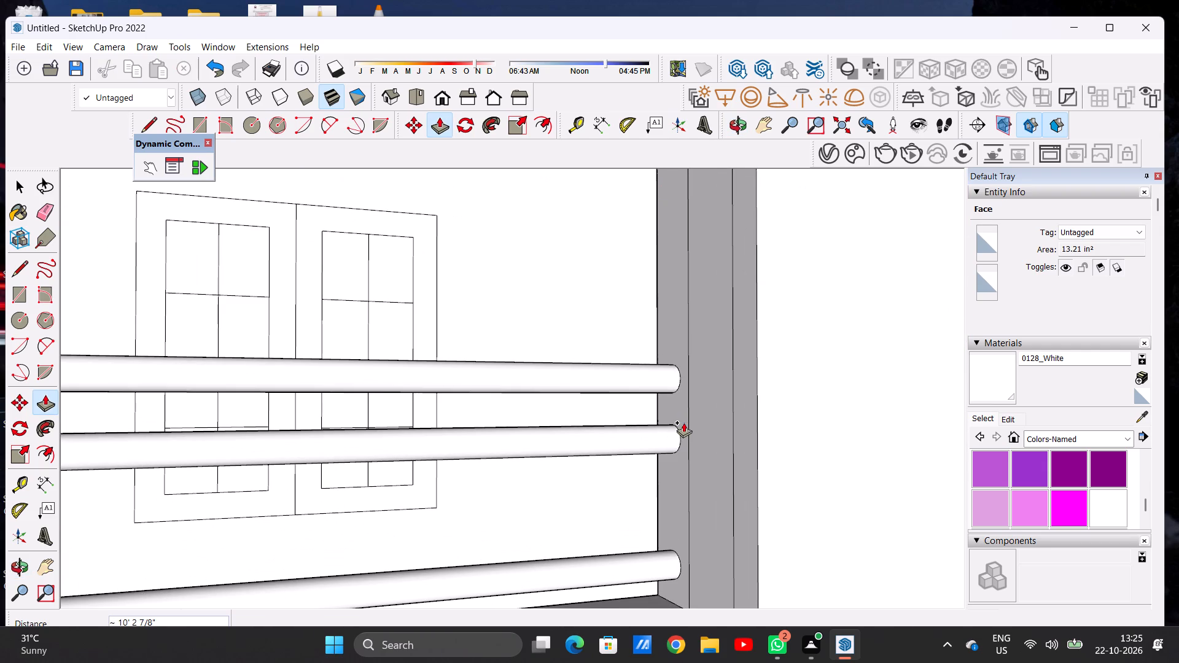
pyautogui.press('space')
# Extrude the remaining circle above the bottom rail about 10' 2 7/8" to the opposite side wall, completing the front railing.
pyautogui.scroll(-16, 463, 452)
pyautogui.scroll(1, 392, 441)
pyautogui.scroll(-9, 392, 441)
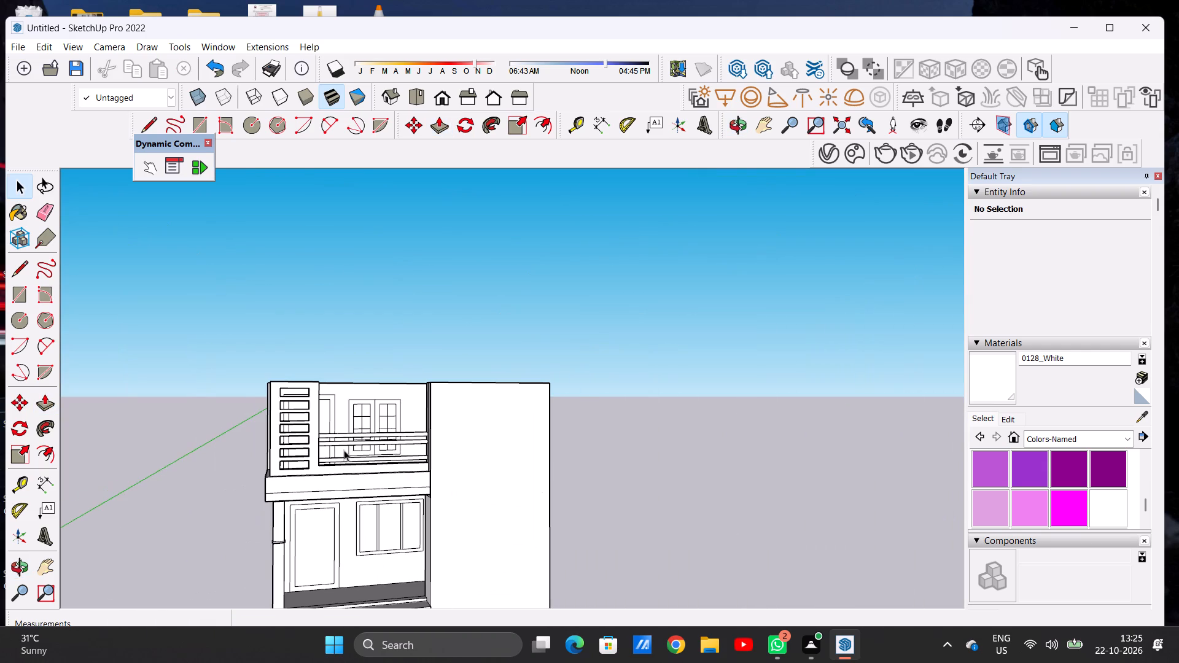
pyautogui.scroll(-5, 344, 450)
pyautogui.moveTo(364, 452); pyautogui.dragTo(235, 475, button='middle')
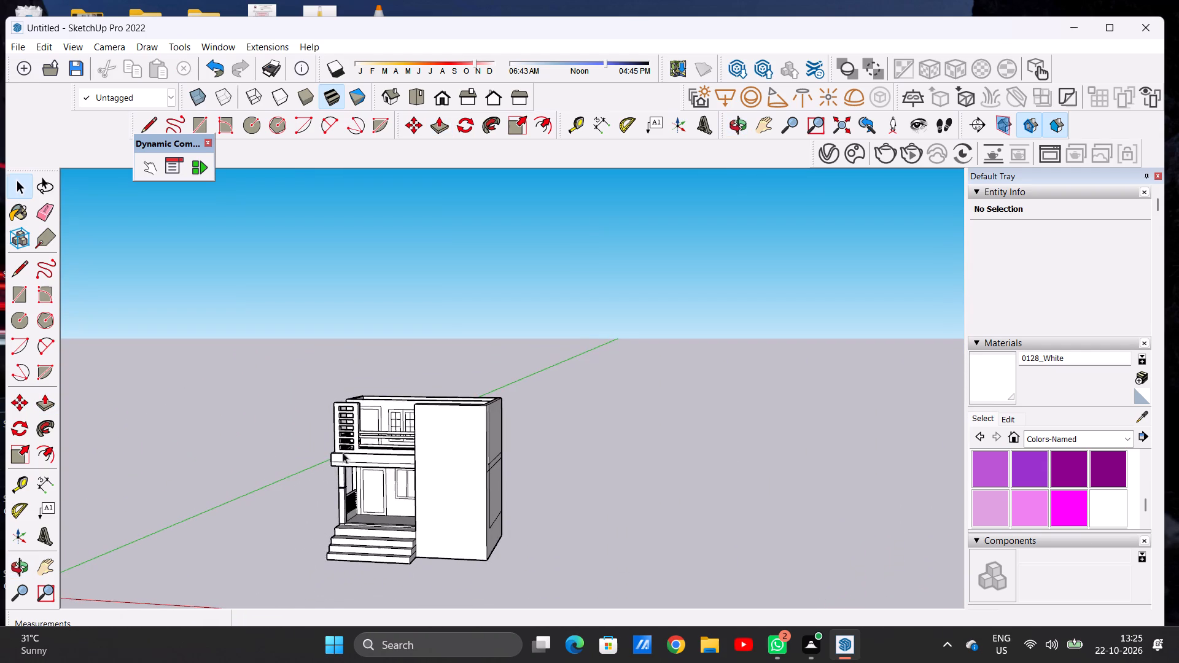
pyautogui.scroll(9, 367, 441)
pyautogui.scroll(-1, 372, 448)
pyautogui.scroll(5, 372, 448)
pyautogui.scroll(-1, 343, 448)
pyautogui.scroll(11, 343, 448)
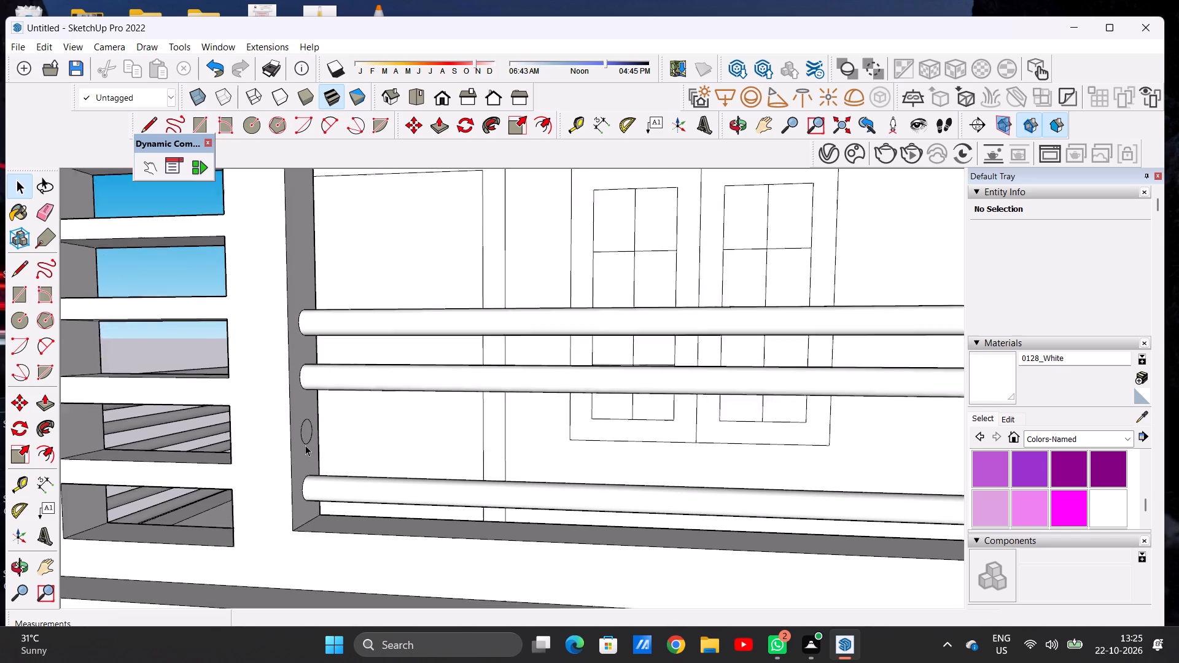
pyautogui.scroll(2, 305, 445)
pyautogui.press('p')
pyautogui.scroll(8, 305, 433)
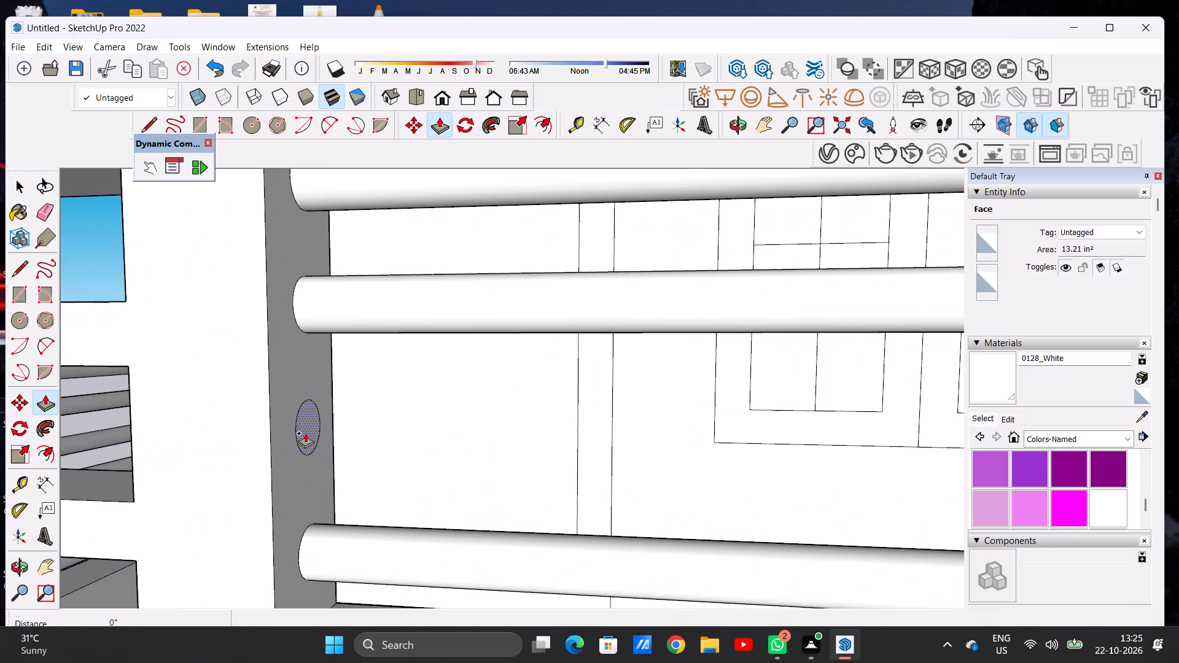
pyautogui.click(305, 433)
pyautogui.scroll(-18, 468, 459)
pyautogui.moveTo(554, 455); pyautogui.dragTo(792, 444, button='middle')
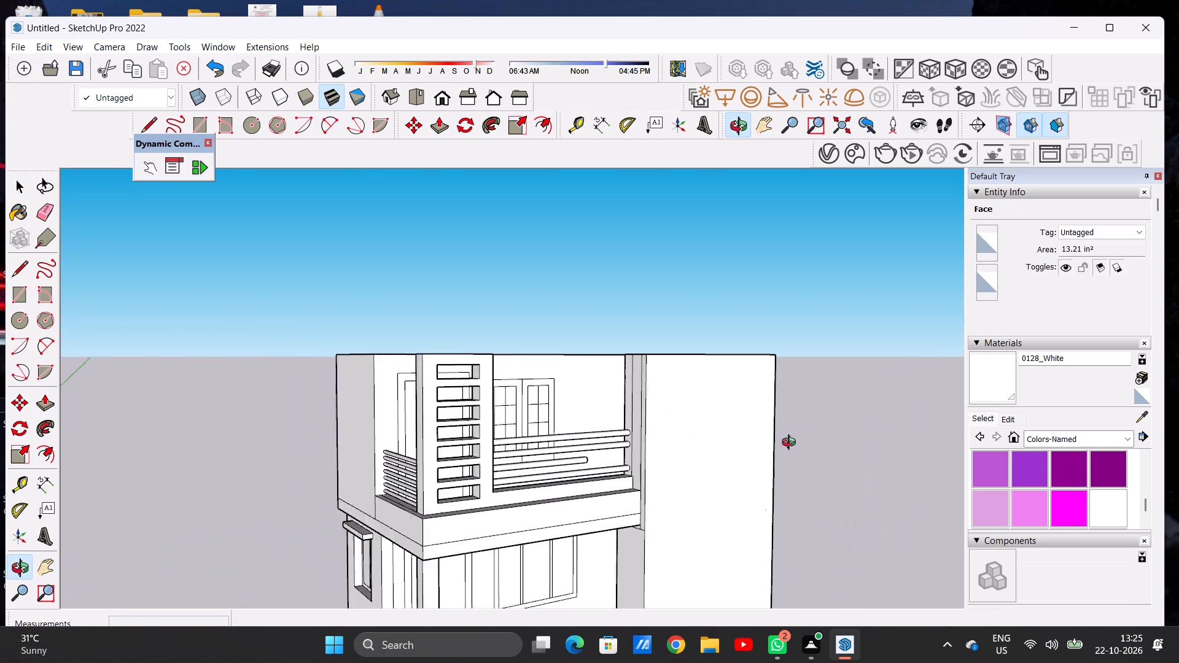
pyautogui.moveTo(792, 444); pyautogui.dragTo(792, 443, button='middle')
pyautogui.scroll(15, 653, 462)
pyautogui.click(586, 423)
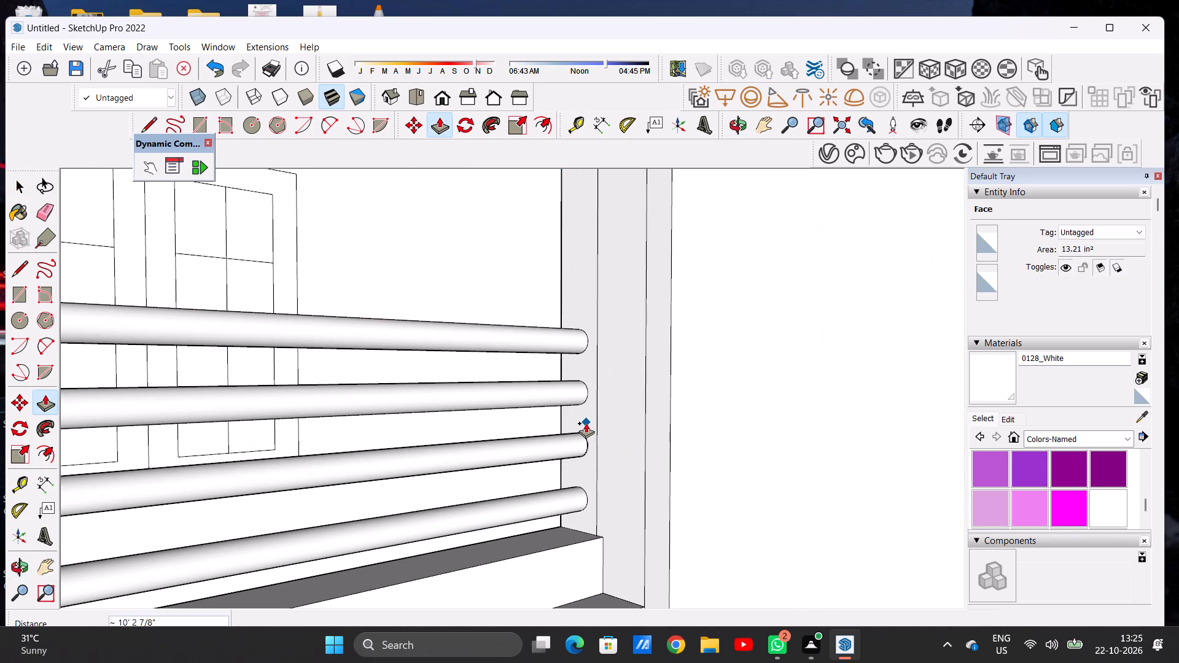
pyautogui.press('space')
# Examine the finished front balcony railing and the whole house from the front and both sides.
pyautogui.scroll(-20, 406, 511)
pyautogui.scroll(-4, 406, 511)
pyautogui.moveTo(435, 504); pyautogui.dragTo(391, 504, button='middle')
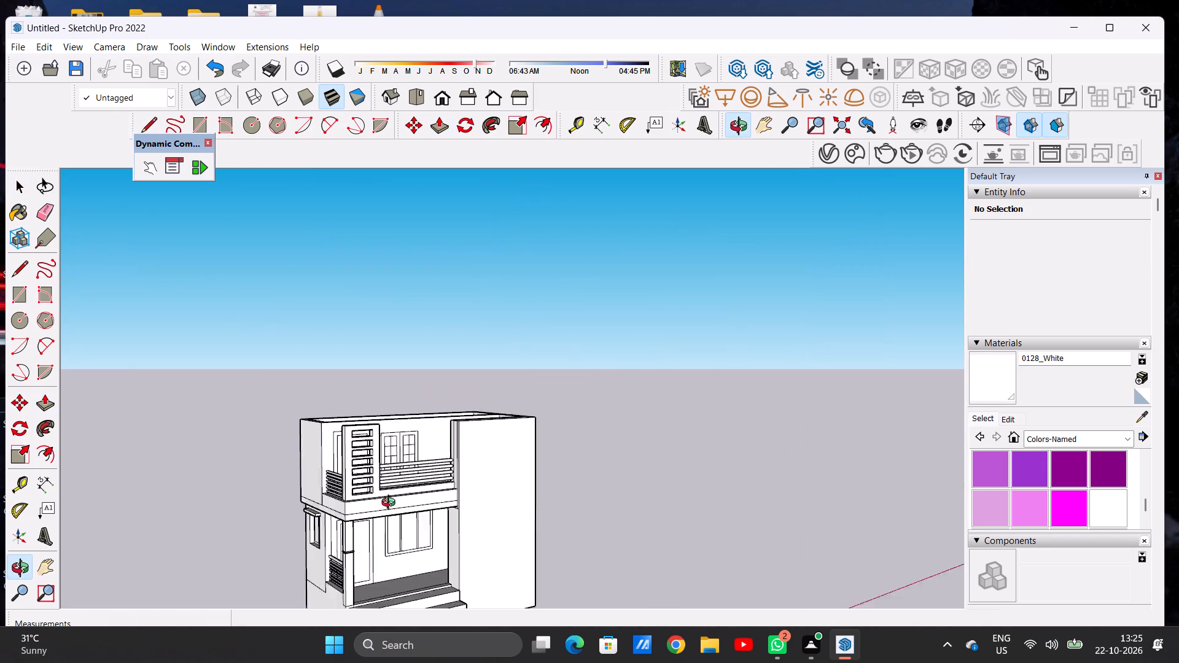
pyautogui.moveTo(391, 504); pyautogui.dragTo(295, 490, button='middle')
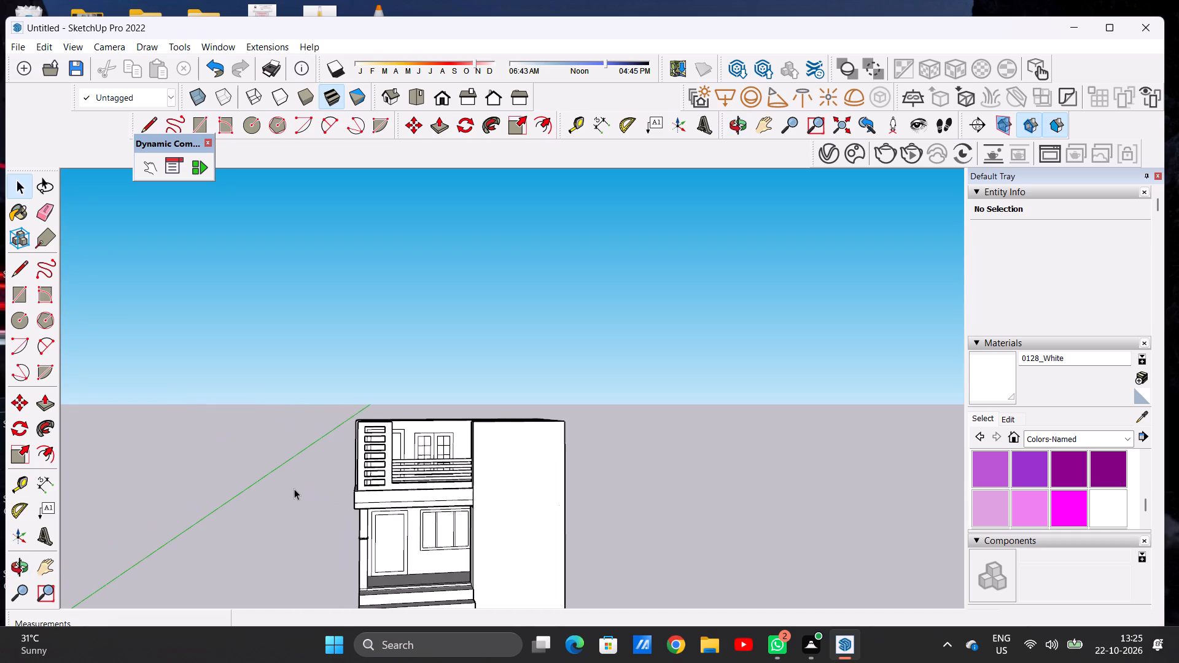
pyautogui.scroll(-3, 294, 489)
pyautogui.scroll(8, 435, 451)
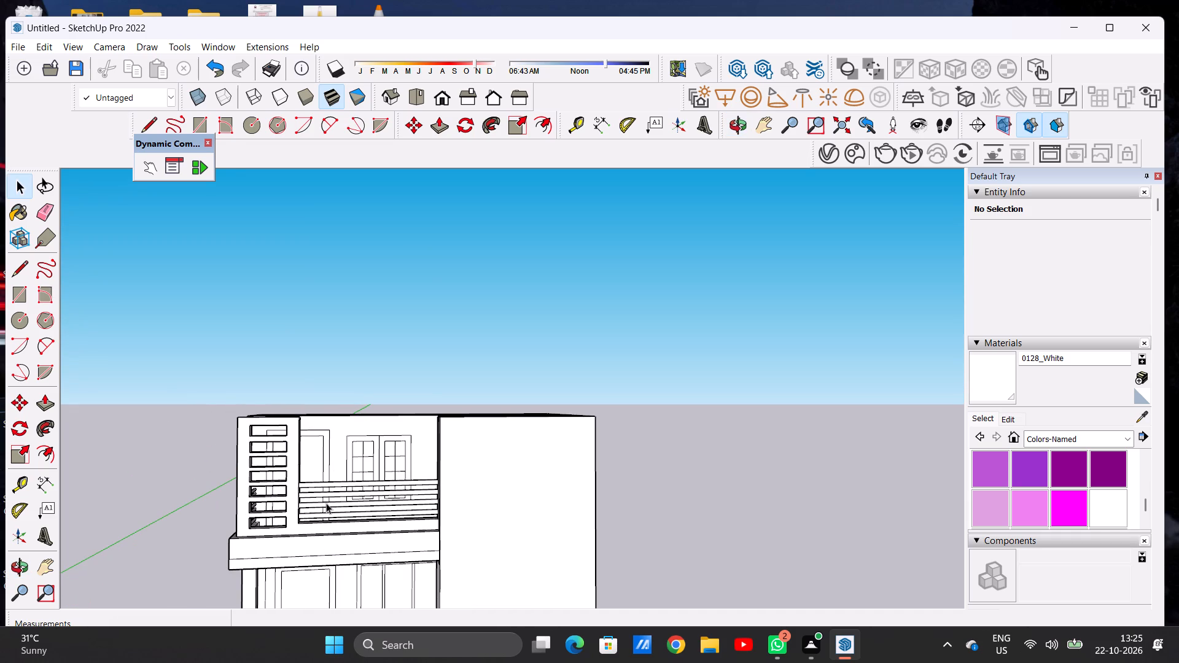
pyautogui.scroll(-6, 326, 503)
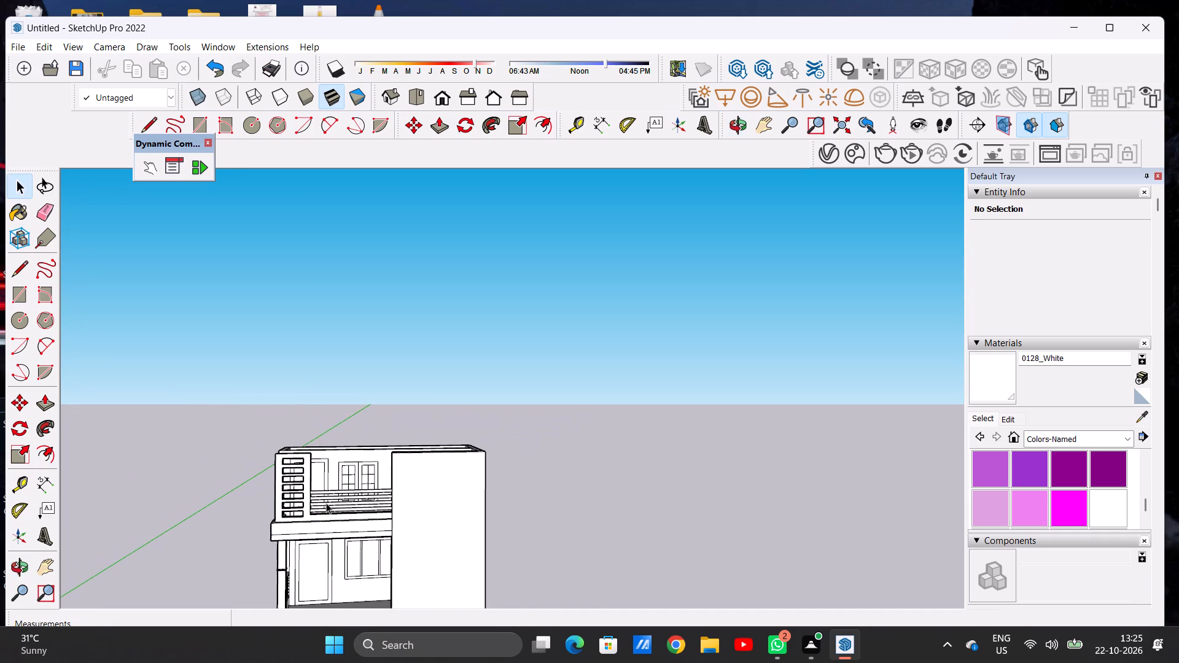
pyautogui.scroll(-8, 326, 503)
pyautogui.scroll(10, 341, 567)
pyautogui.moveTo(504, 454); pyautogui.dragTo(213, 459, button='middle')
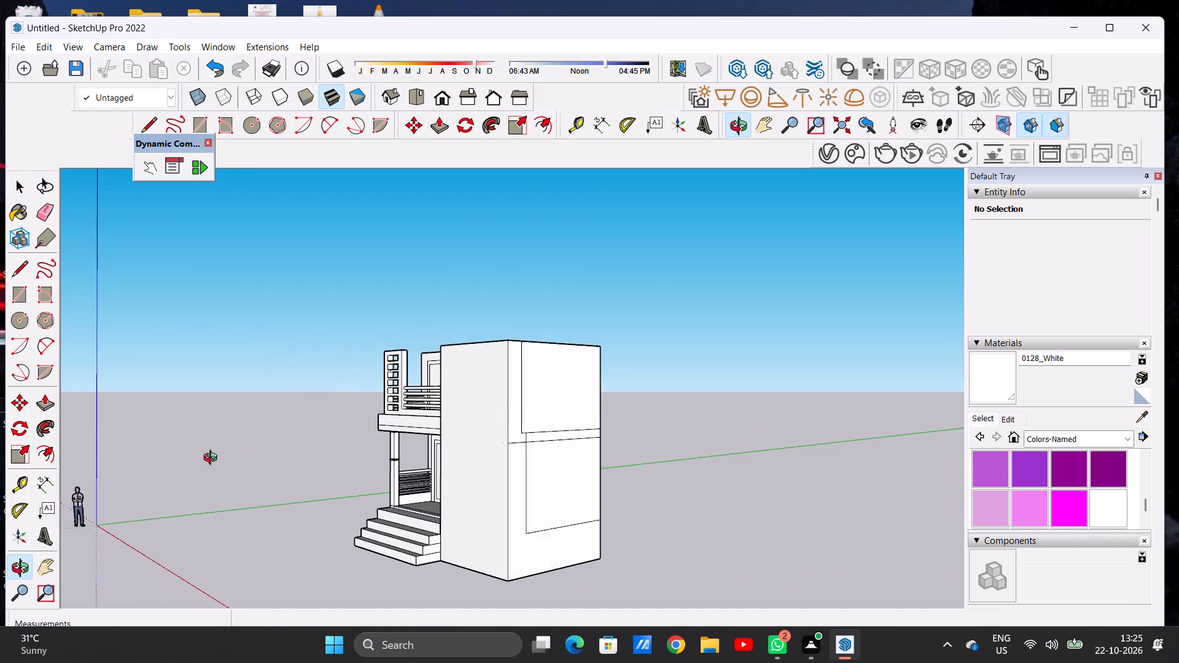
pyautogui.moveTo(213, 459); pyautogui.dragTo(428, 472, button='middle')
pyautogui.scroll(1, 428, 472)
pyautogui.scroll(-8, 442, 438)
pyautogui.scroll(7, 380, 443)
pyautogui.moveTo(290, 449); pyautogui.dragTo(624, 417, button='middle')
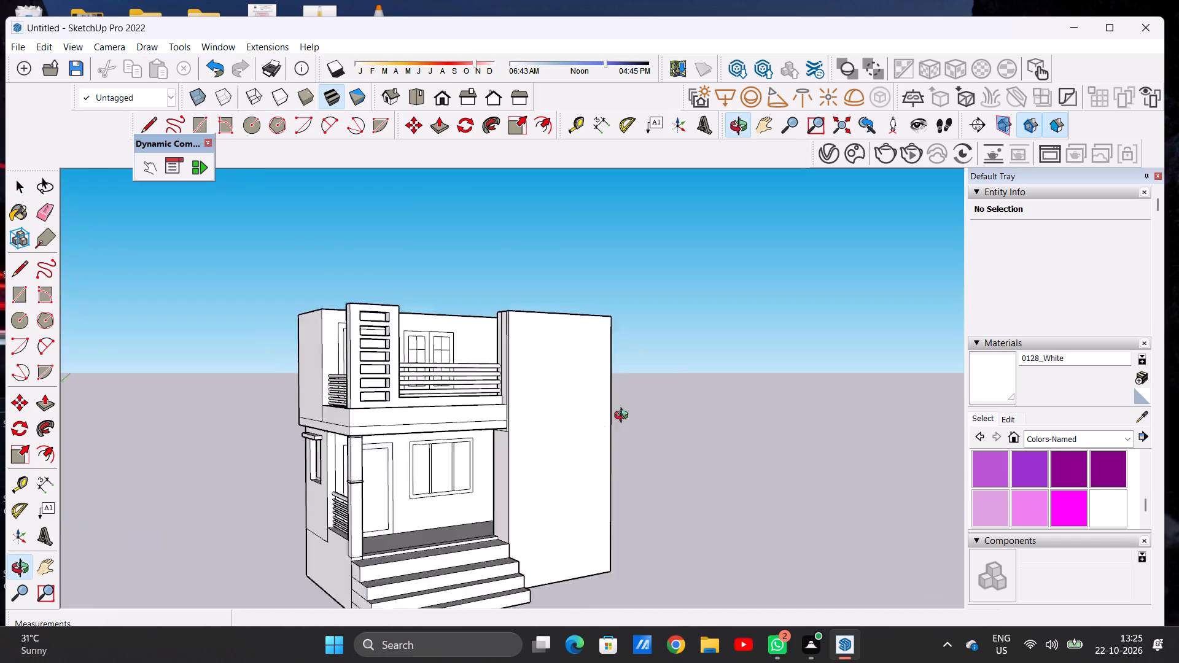
pyautogui.moveTo(624, 417); pyautogui.dragTo(323, 436, button='middle')
pyautogui.scroll(1, 323, 436)
pyautogui.scroll(-3, 412, 421)
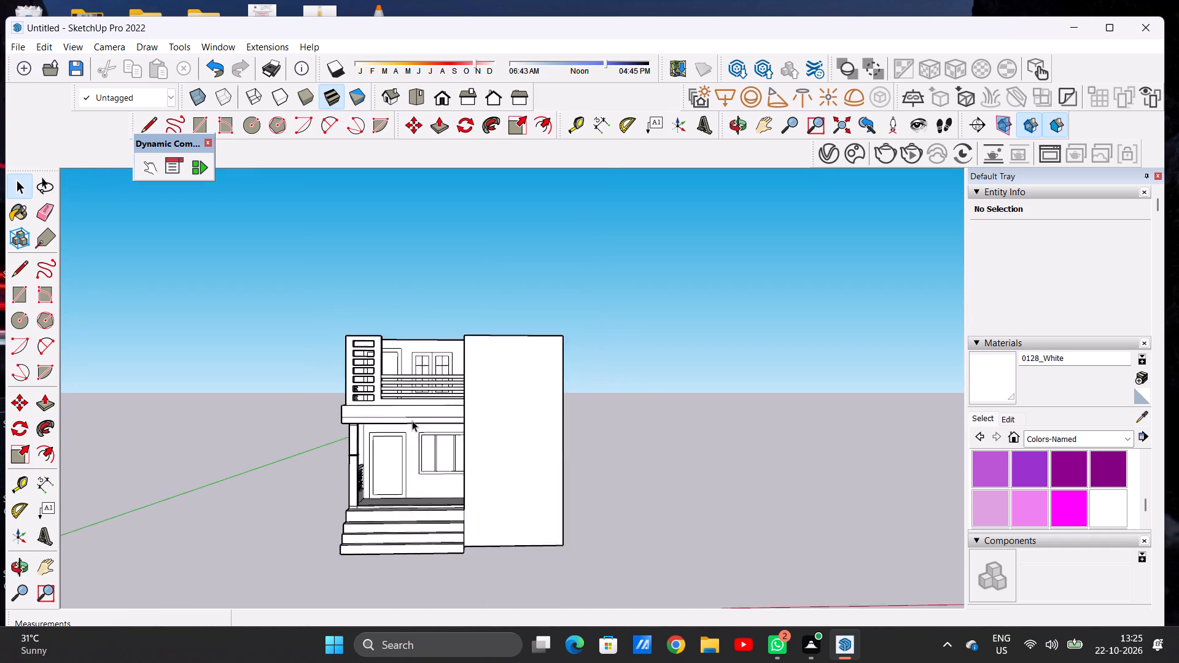
# Draw a window rectangle about 5' 9/16" high and 3' 10 5/16" wide on the upper-floor side wall beside the balcony.
pyautogui.scroll(-3, 412, 421)
pyautogui.moveTo(291, 401); pyautogui.dragTo(723, 422, button='middle')
pyautogui.scroll(5, 479, 399)
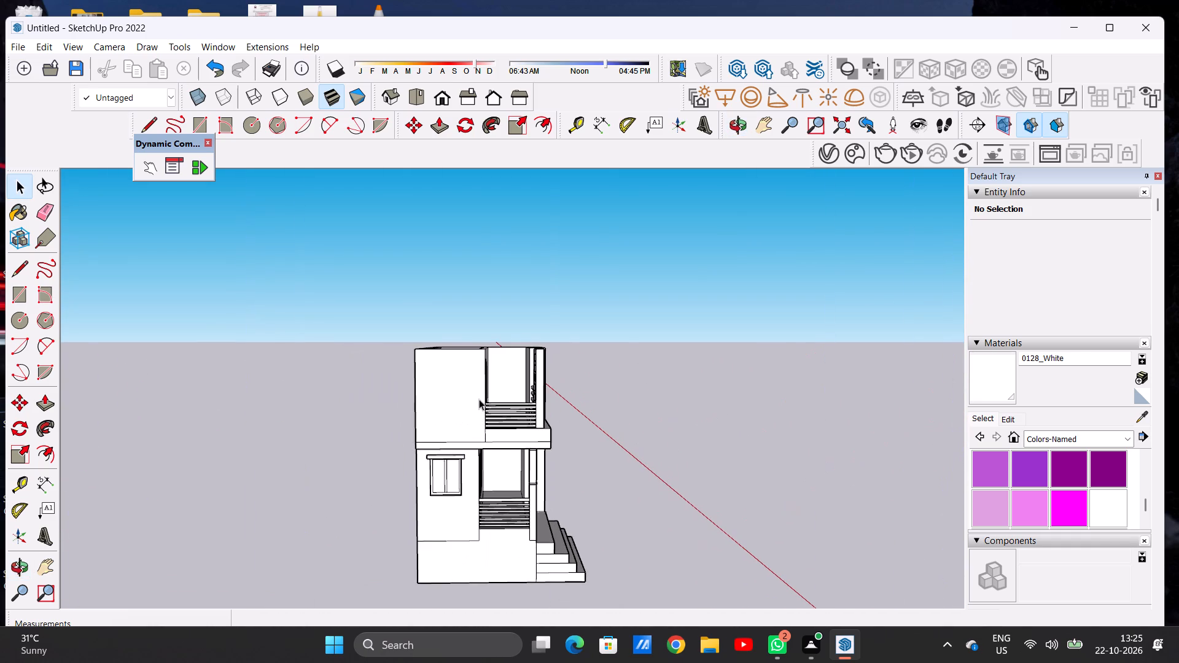
pyautogui.moveTo(469, 390); pyautogui.dragTo(482, 389, button='middle')
pyautogui.scroll(3, 472, 397)
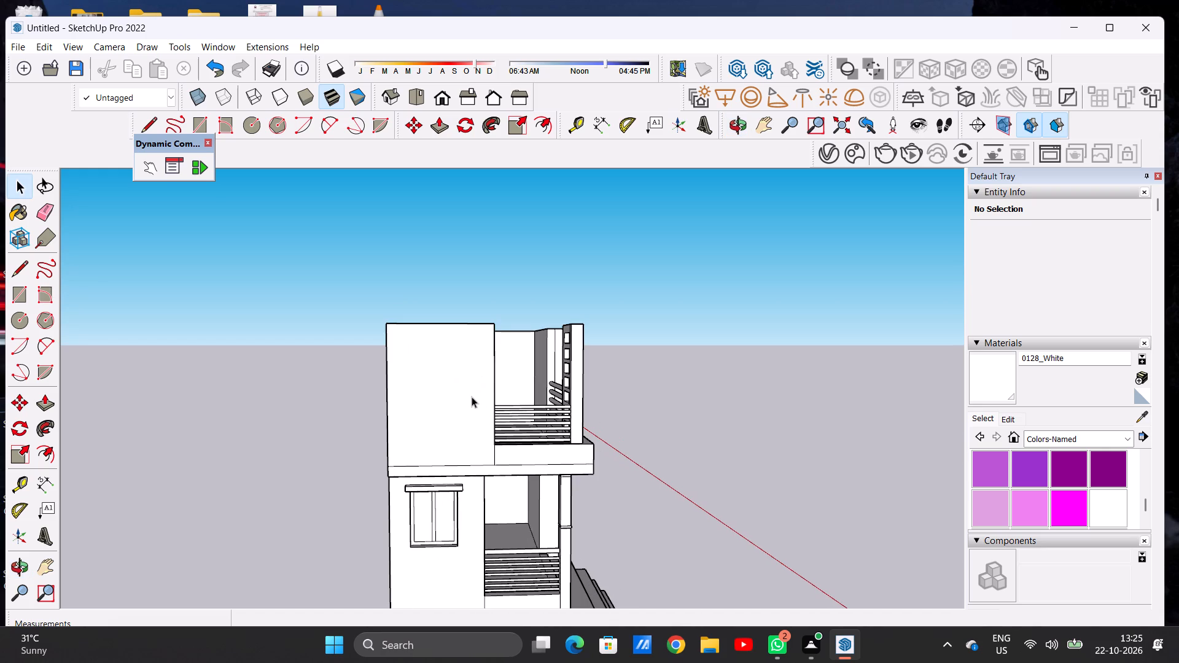
pyautogui.press('r')
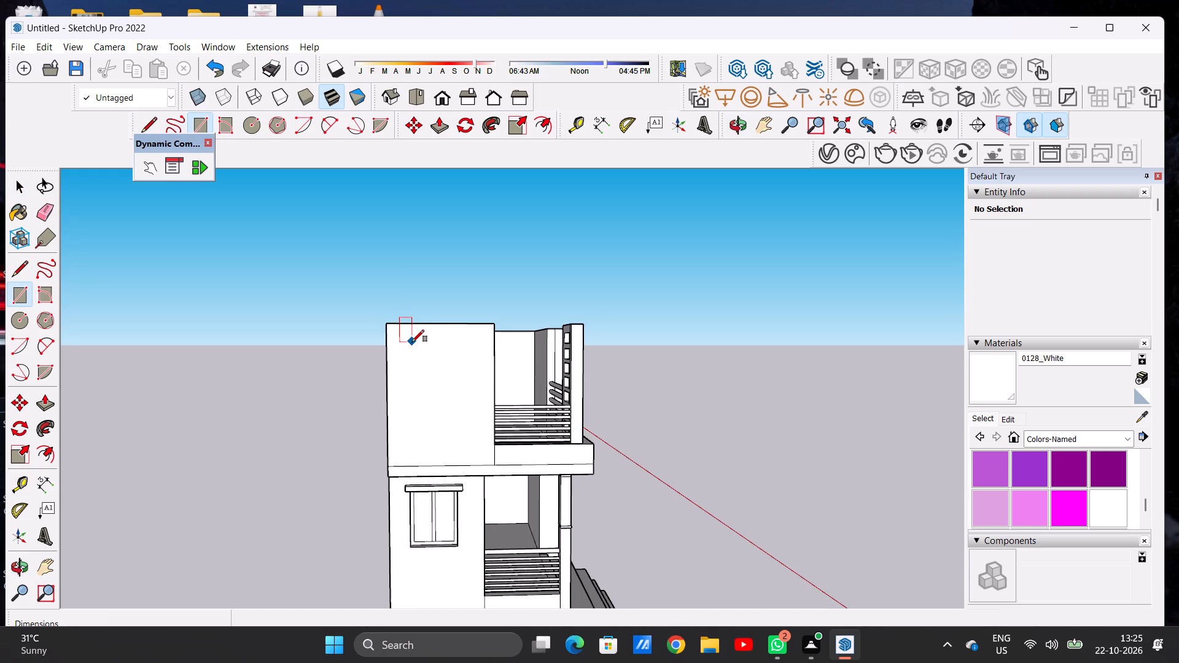
pyautogui.click(413, 342)
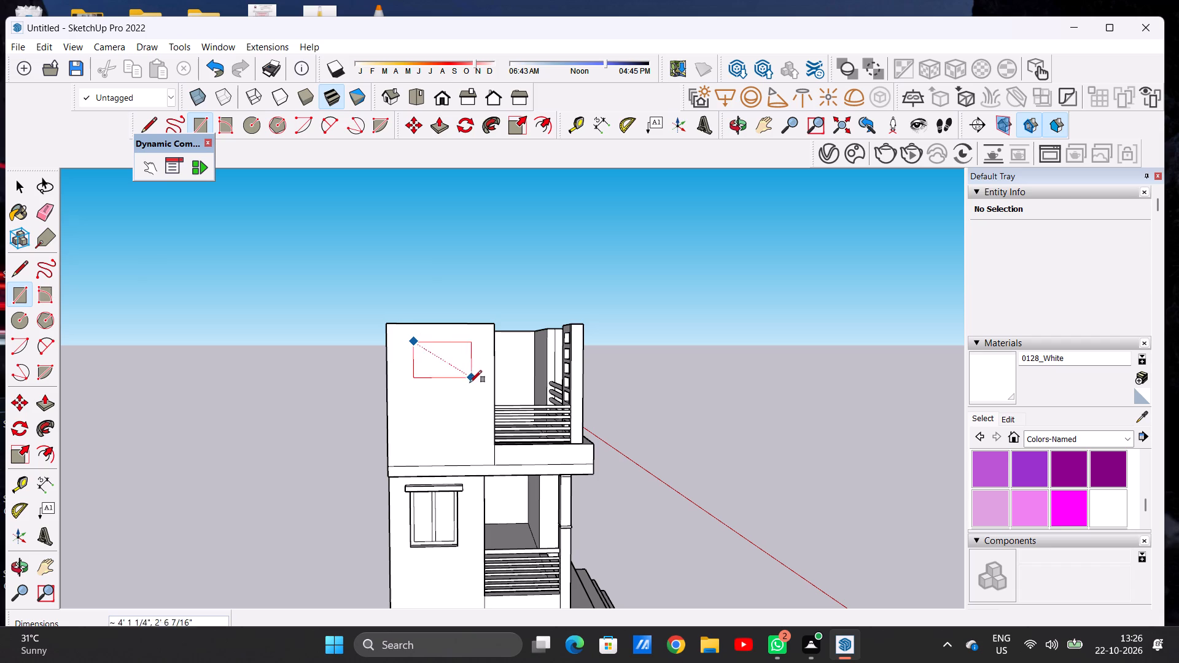
pyautogui.click(469, 414)
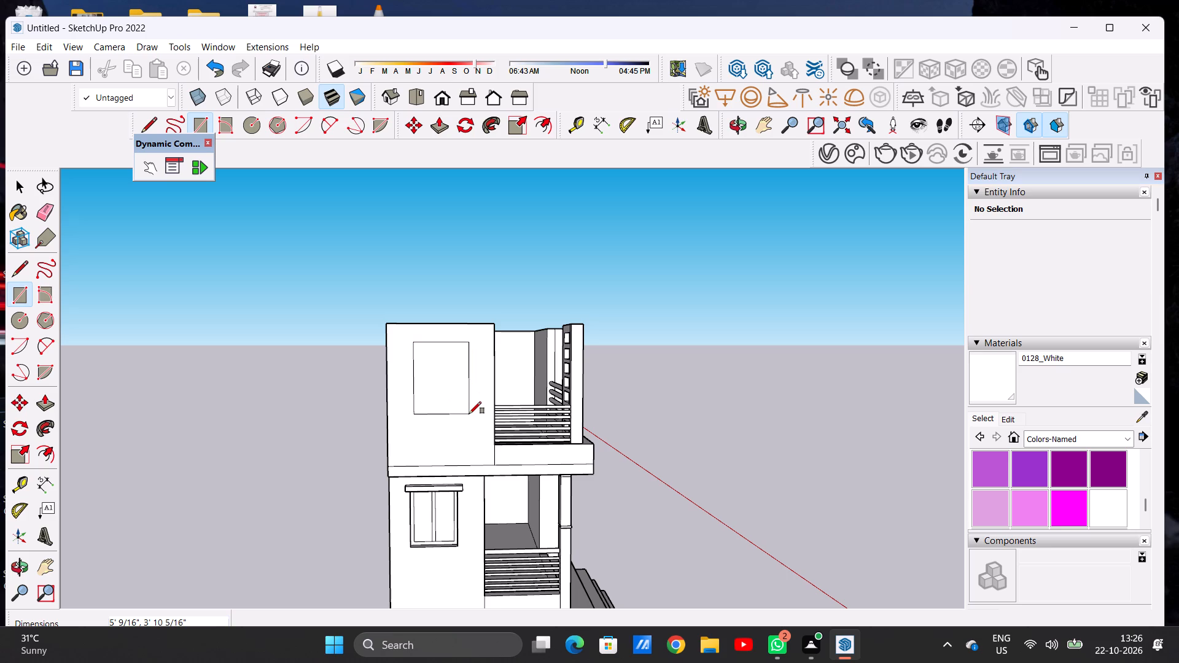
pyautogui.press('space')
# Draw a thin horizontal rectangle about 5' 2 3/4" by 6 1/2" just above the upper-floor window outline, overhanging it on both sides.
pyautogui.scroll(7, 466, 371)
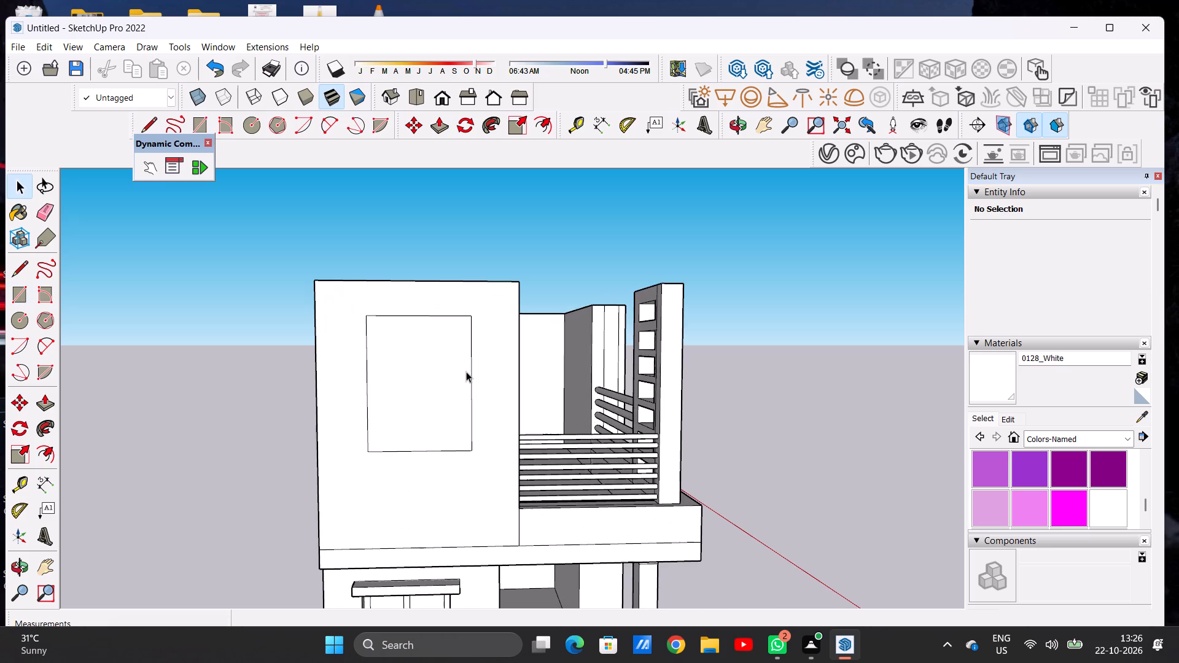
pyautogui.press('r')
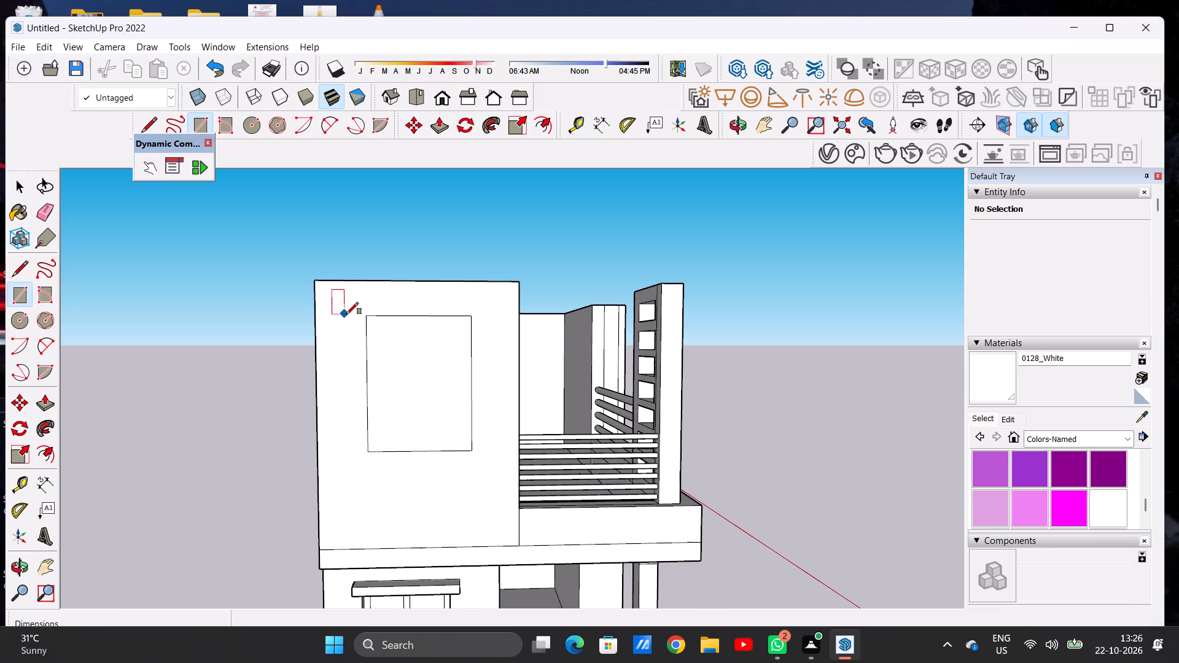
pyautogui.click(348, 309)
pyautogui.click(491, 313)
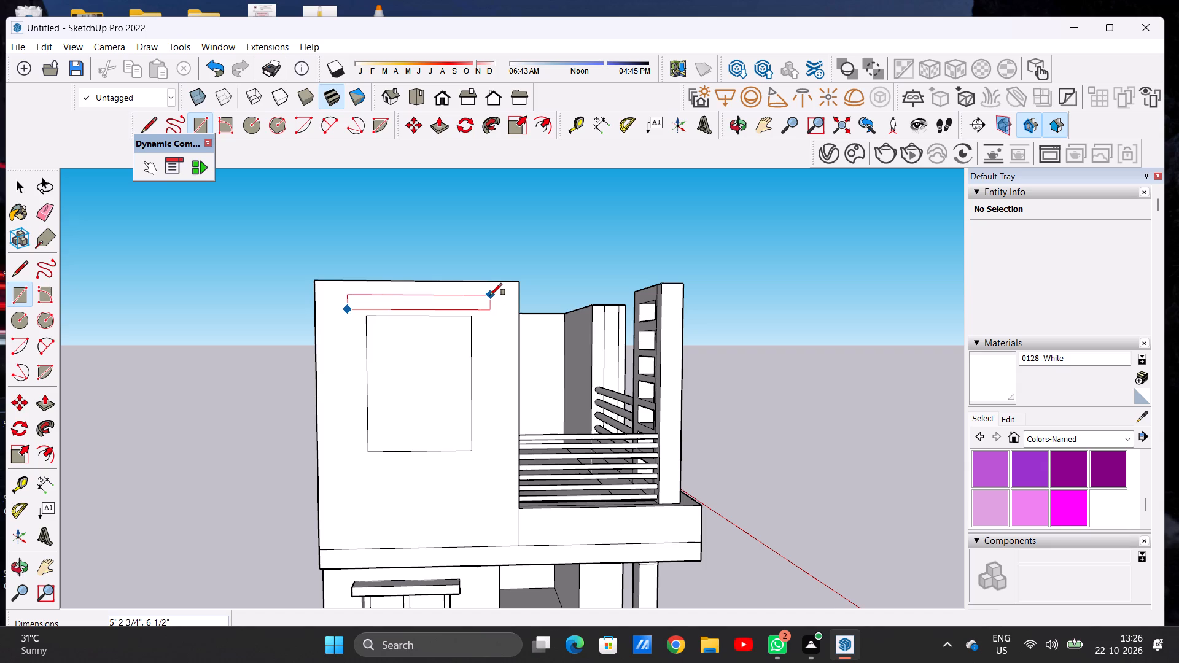
pyautogui.click(490, 295)
pyautogui.press('space')
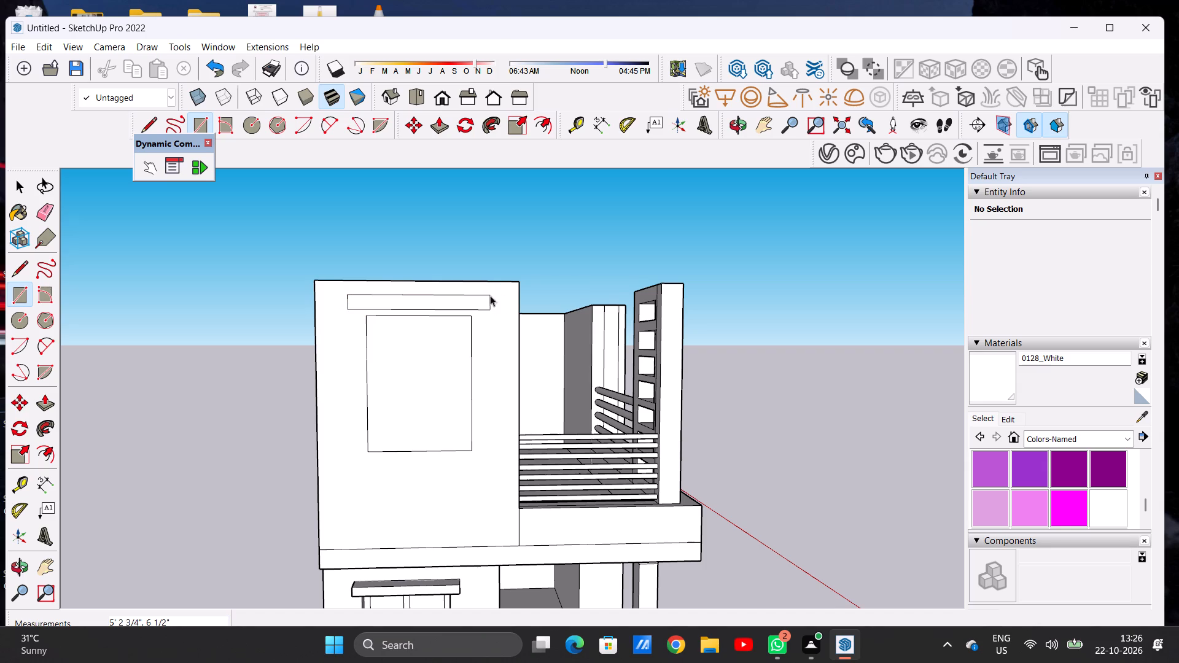
pyautogui.press('space')
# Move the thin sunshade rectangle down about 2 1/4" so it sits just above the upper-floor side window outline.
pyautogui.scroll(7, 484, 295)
pyautogui.doubleClick(482, 309)
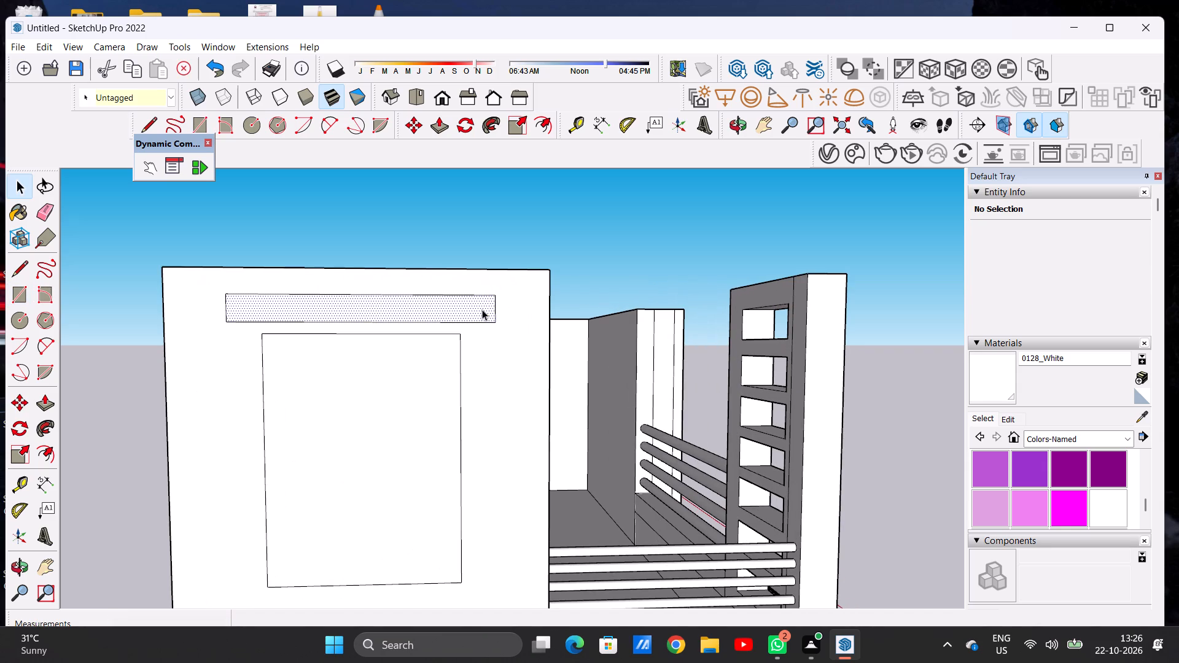
pyautogui.press('m')
pyautogui.click(488, 320)
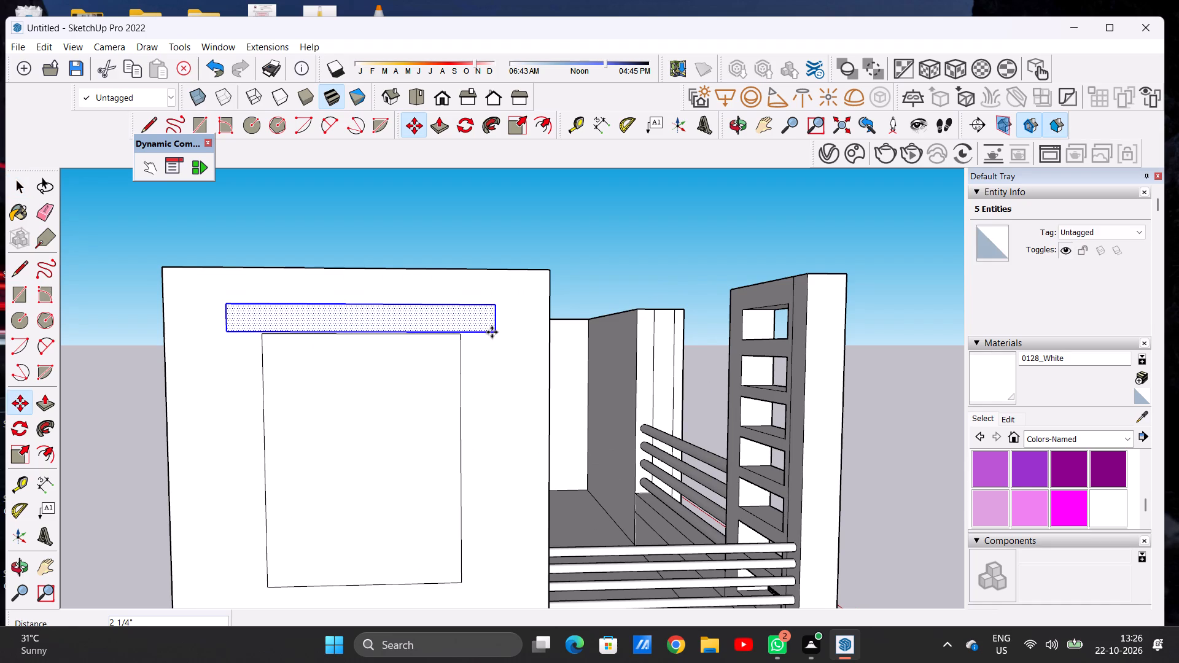
pyautogui.click(492, 332)
pyautogui.press('space')
pyautogui.click(534, 246)
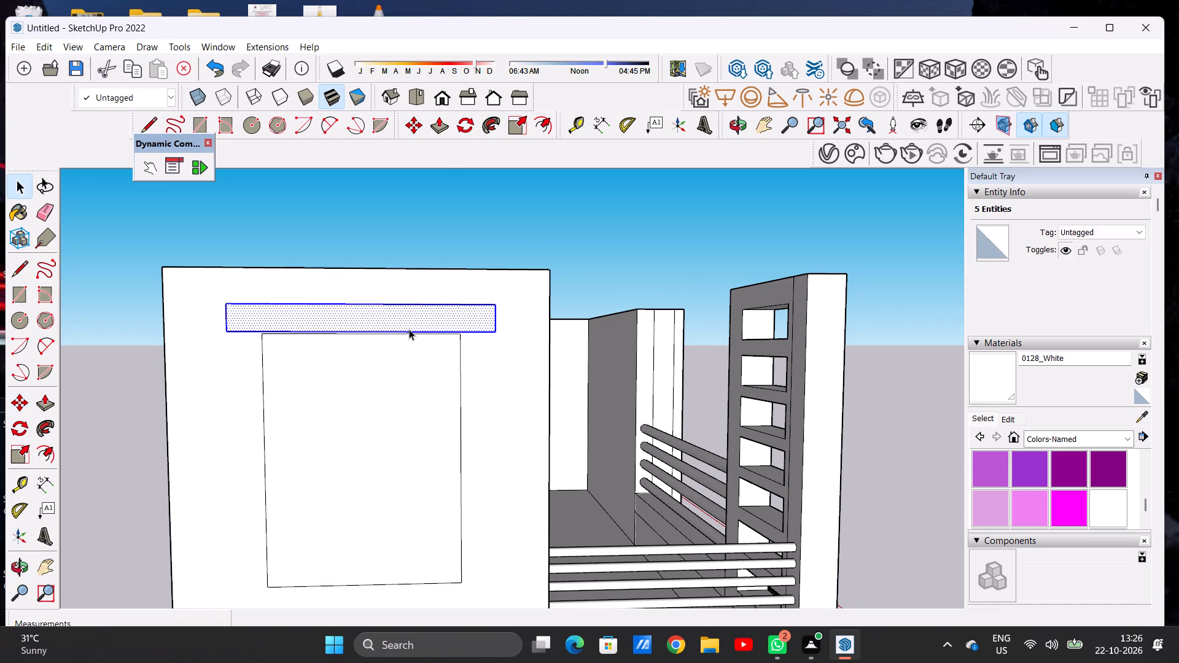
# Recess the upper-floor side window face about 8 3/8" into the wall with Push/Pull.
pyautogui.scroll(-7, 408, 330)
pyautogui.scroll(8, 418, 421)
pyautogui.scroll(-5, 373, 408)
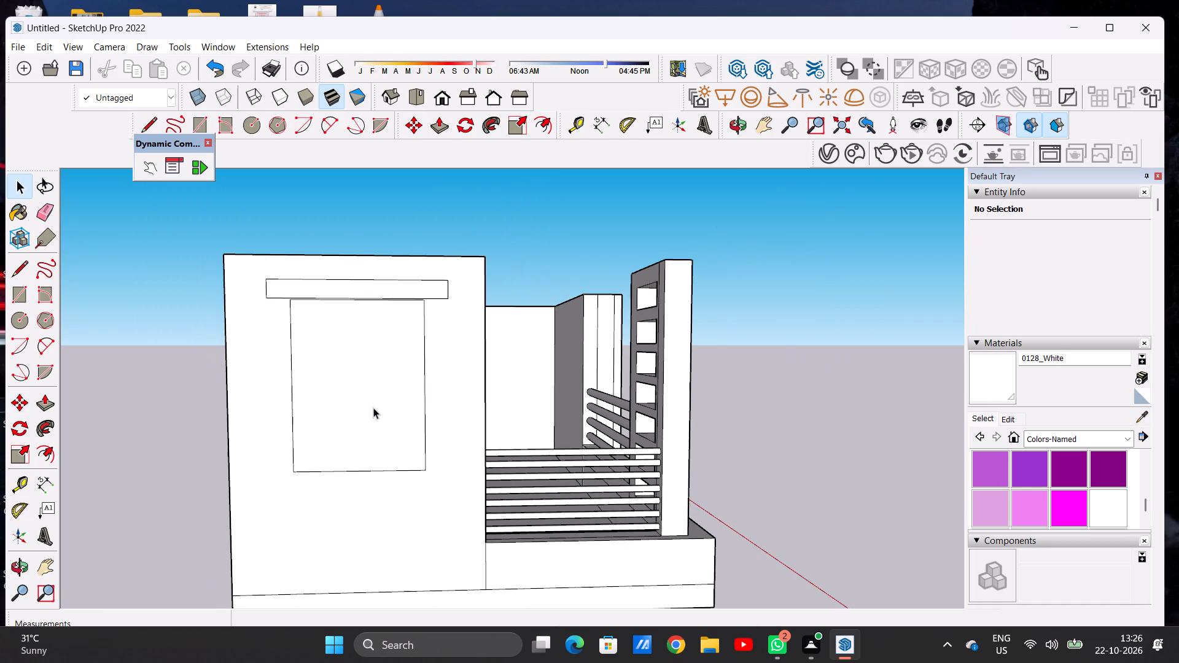
pyautogui.press('p')
pyautogui.click(356, 411)
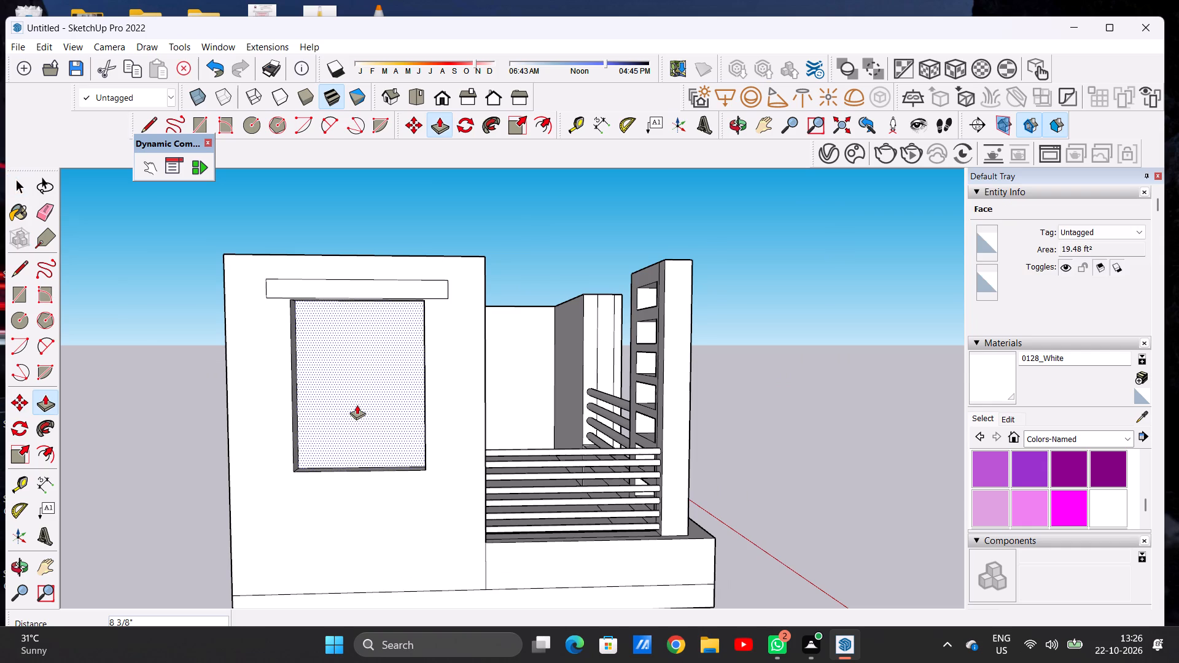
pyautogui.click(357, 405)
pyautogui.press('space')
# Offset the recessed window face's outline inward about 3 1/16" to form the window frame.
pyautogui.scroll(-5, 374, 481)
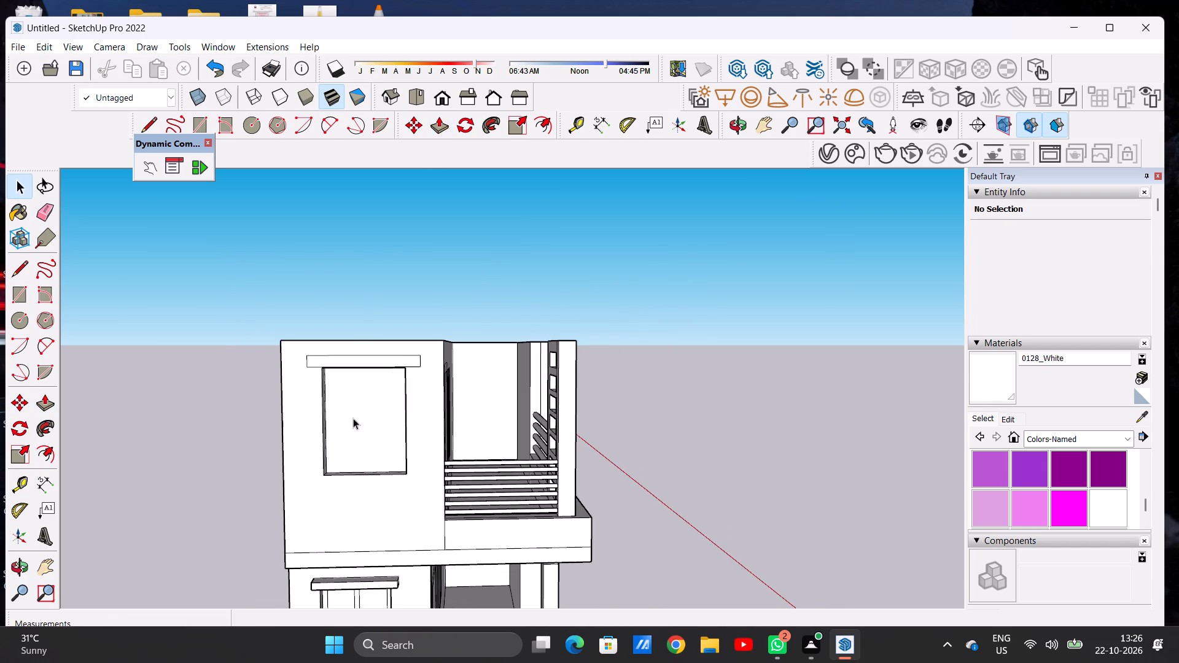
pyautogui.scroll(8, 364, 397)
pyautogui.scroll(-7, 365, 341)
pyautogui.scroll(5, 367, 410)
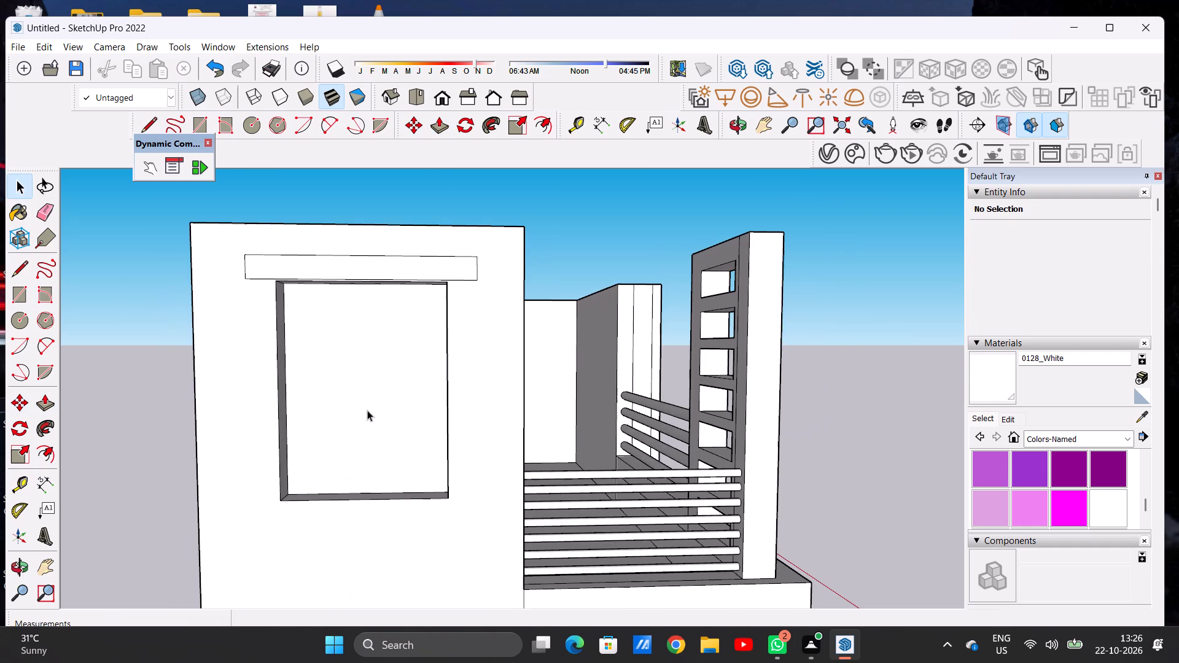
pyautogui.write('OF')
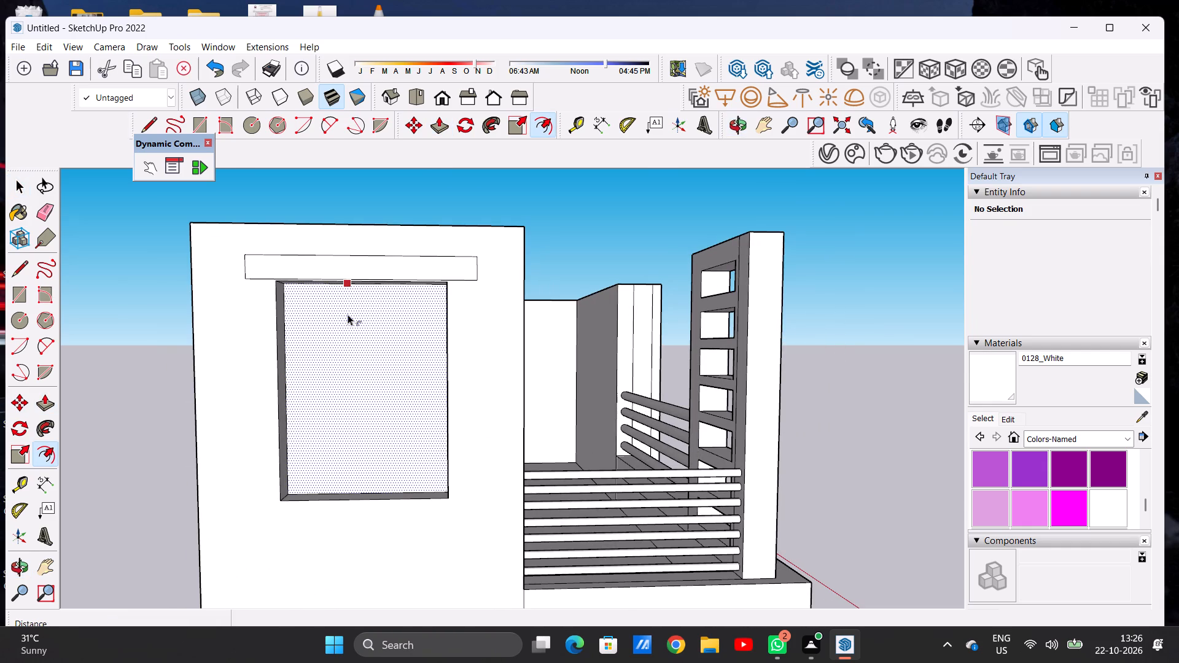
pyautogui.click(348, 314)
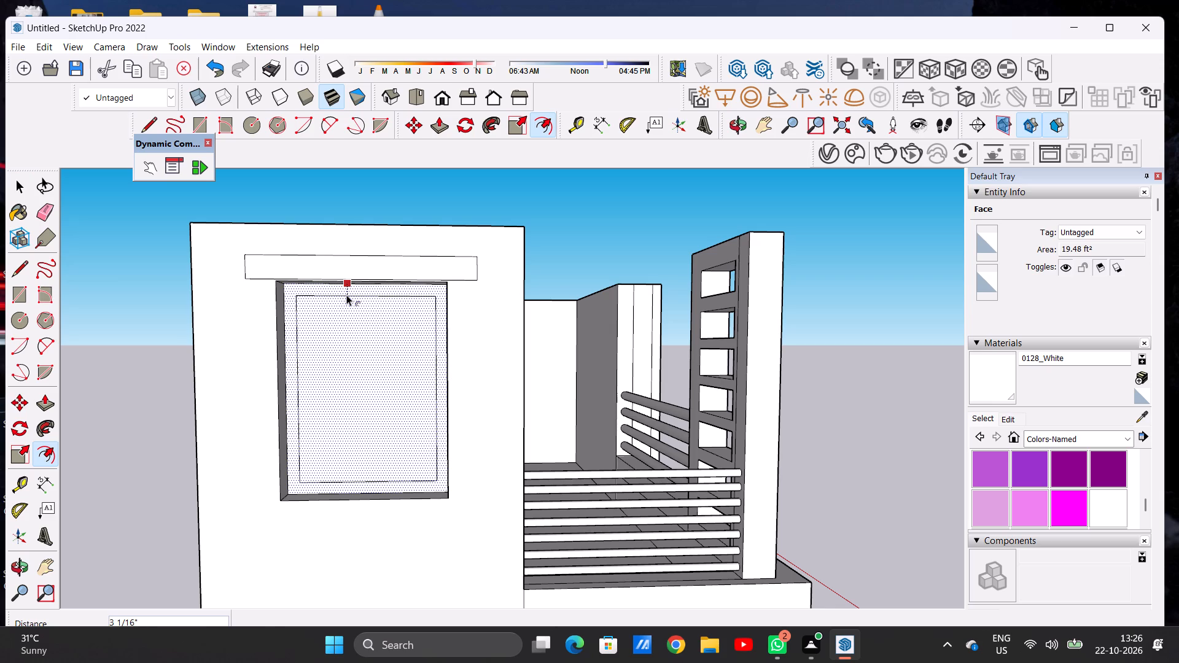
pyautogui.click(346, 295)
pyautogui.press('space')
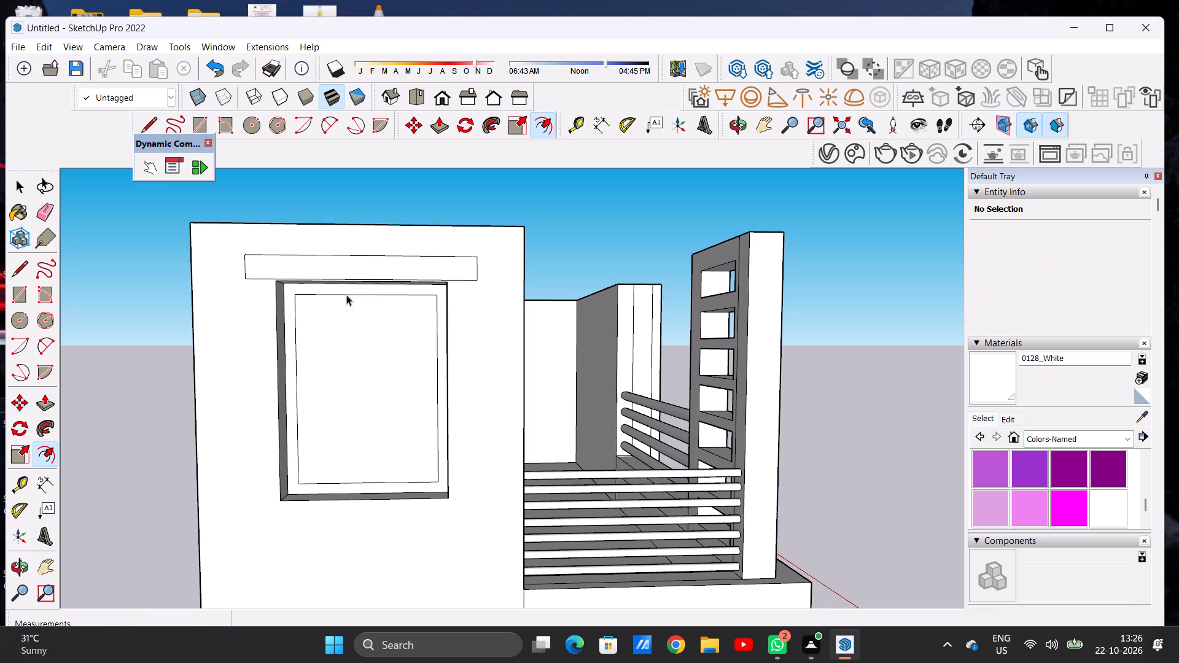
# Draw two closely spaced vertical lines about 4' 6 7/16" long across the inner window panel to form a central mullion.
pyautogui.write('L')
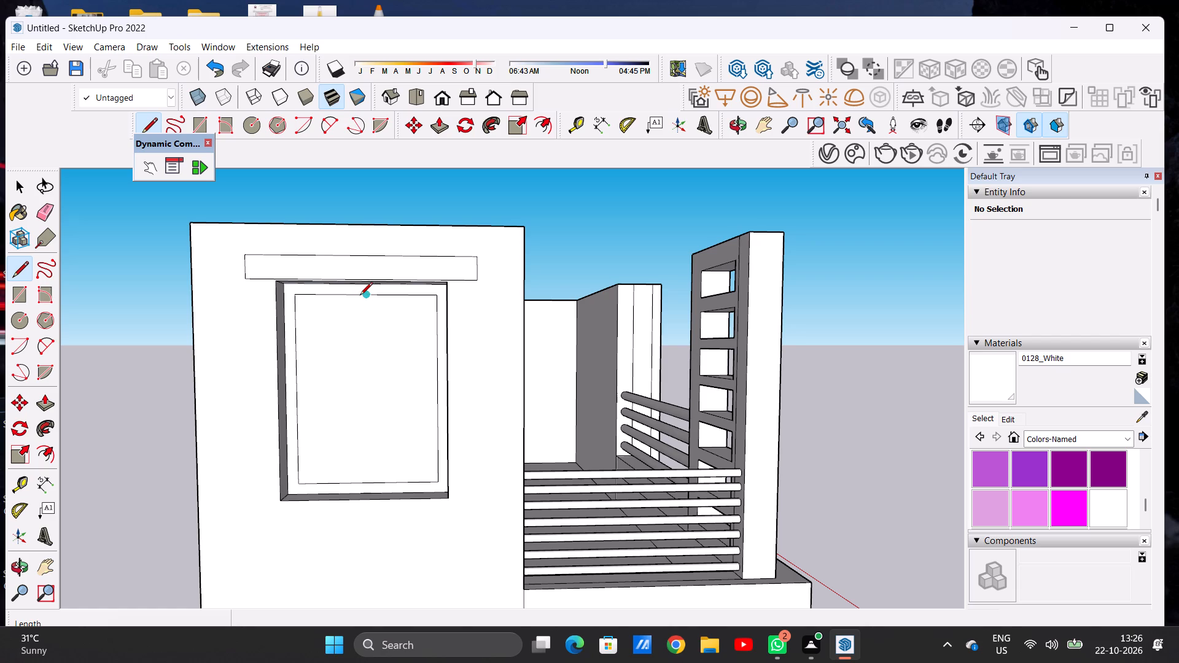
pyautogui.click(357, 295)
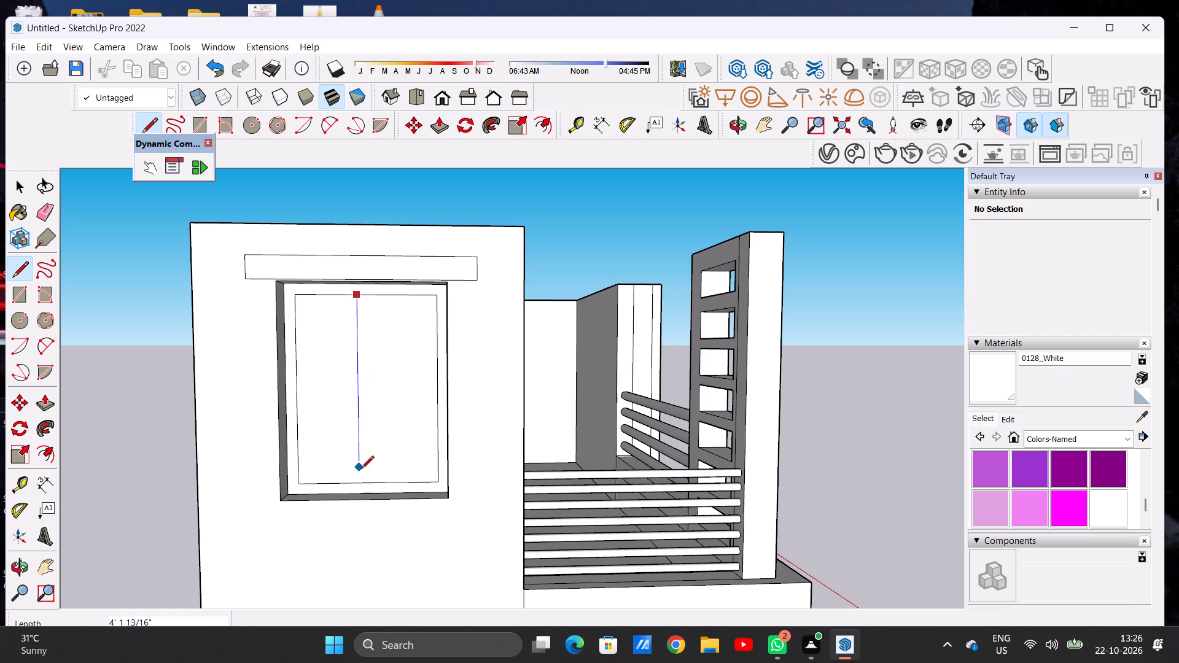
pyautogui.click(358, 481)
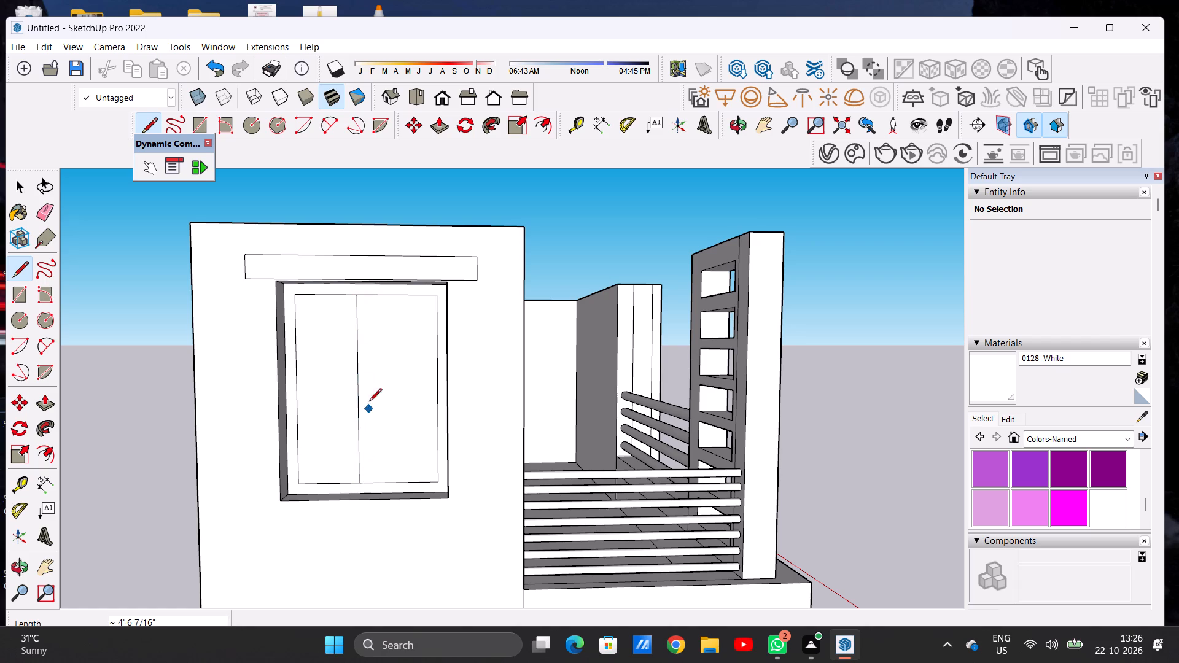
pyautogui.click(371, 298)
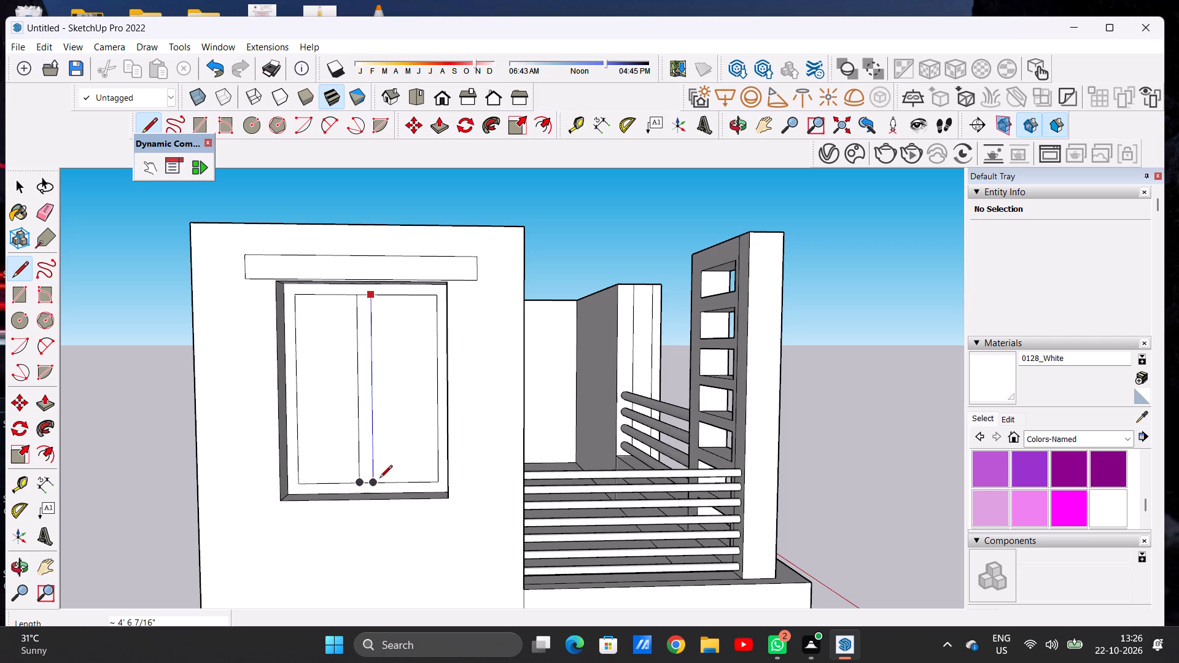
pyautogui.click(377, 484)
pyautogui.press('space')
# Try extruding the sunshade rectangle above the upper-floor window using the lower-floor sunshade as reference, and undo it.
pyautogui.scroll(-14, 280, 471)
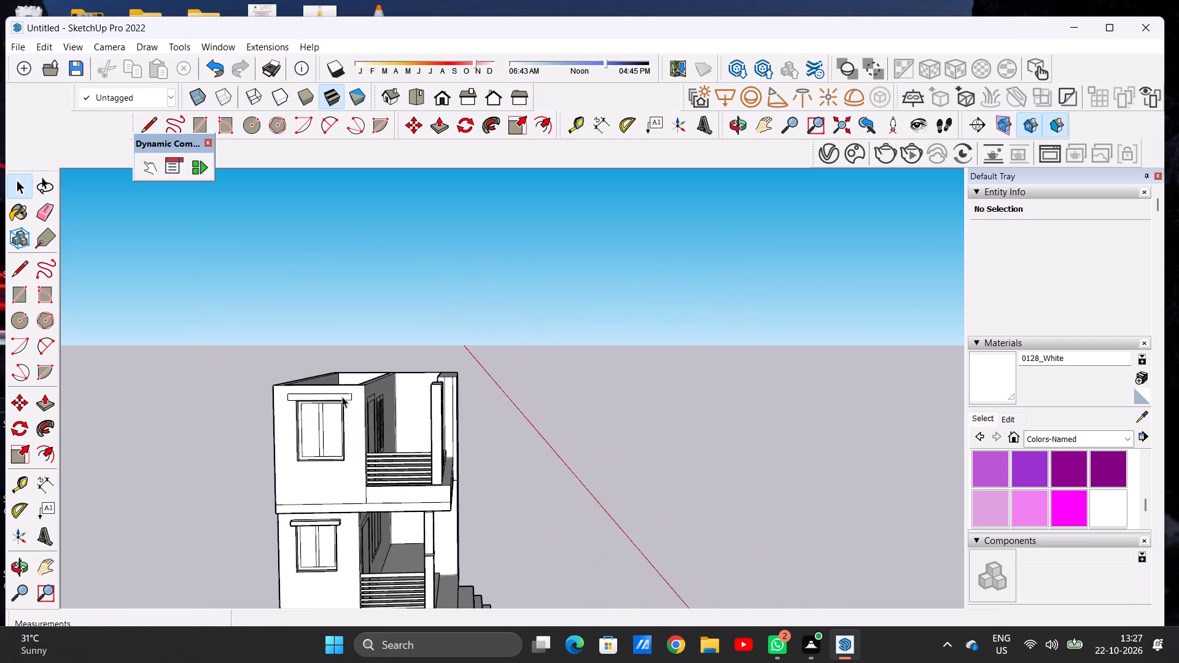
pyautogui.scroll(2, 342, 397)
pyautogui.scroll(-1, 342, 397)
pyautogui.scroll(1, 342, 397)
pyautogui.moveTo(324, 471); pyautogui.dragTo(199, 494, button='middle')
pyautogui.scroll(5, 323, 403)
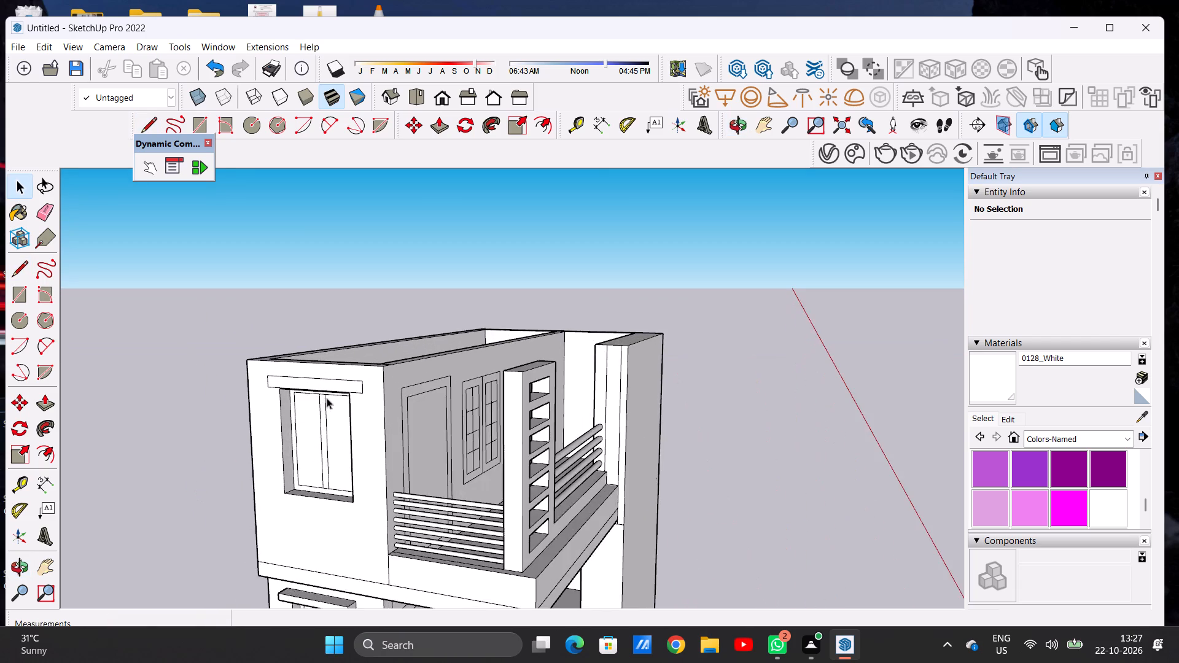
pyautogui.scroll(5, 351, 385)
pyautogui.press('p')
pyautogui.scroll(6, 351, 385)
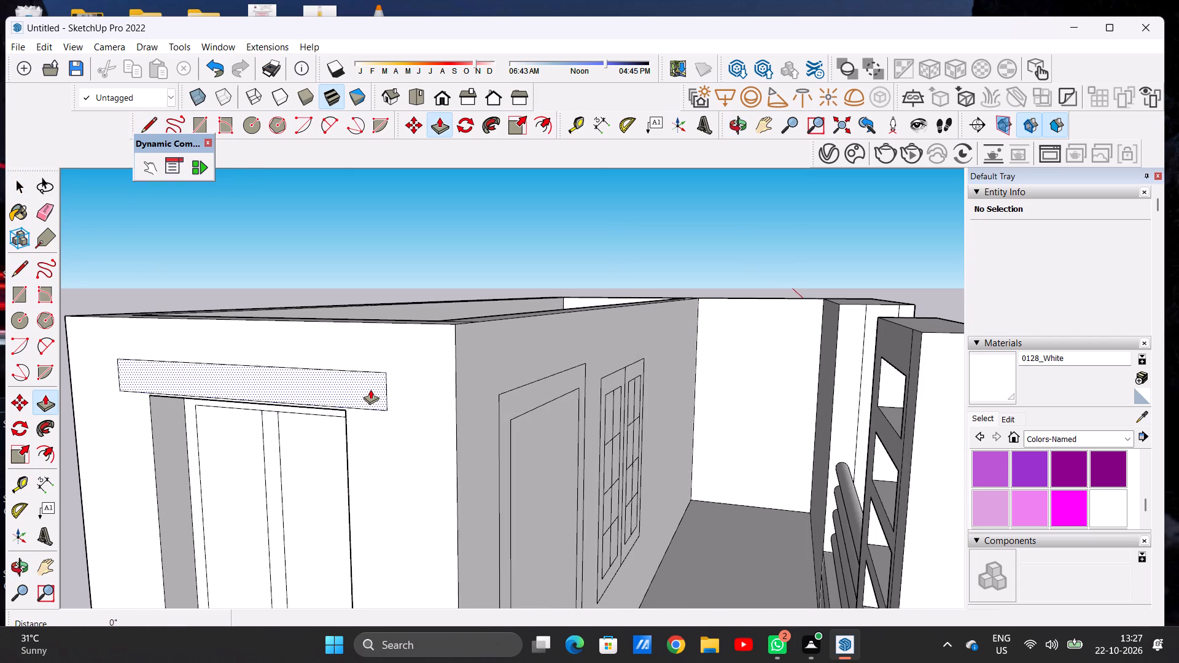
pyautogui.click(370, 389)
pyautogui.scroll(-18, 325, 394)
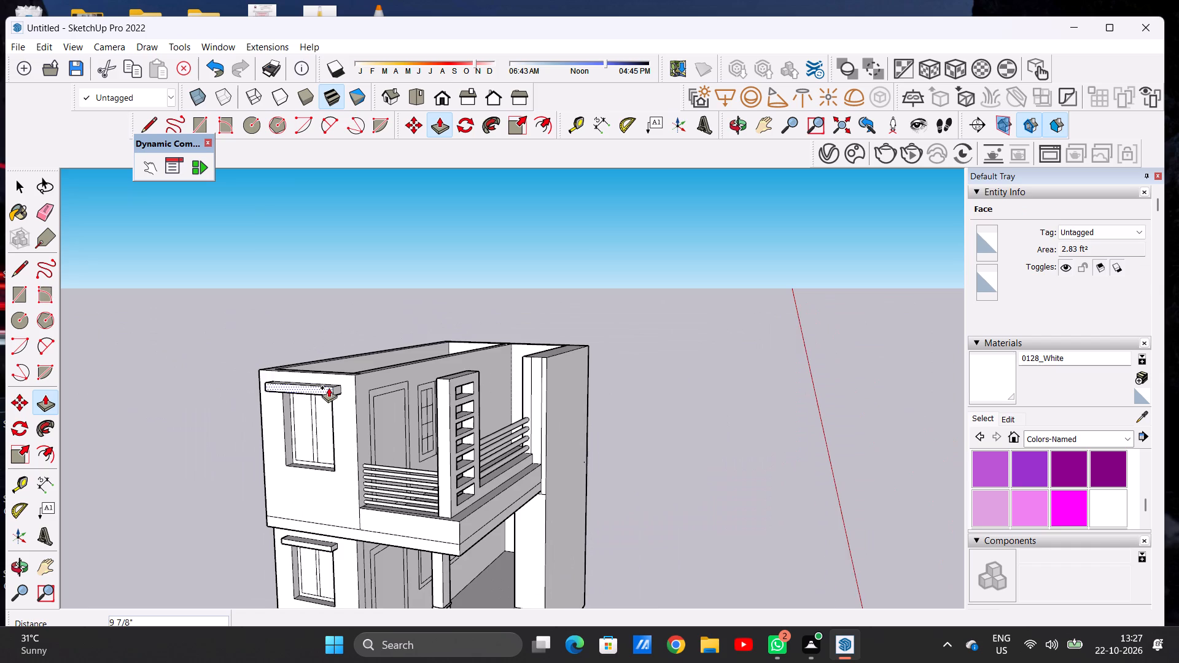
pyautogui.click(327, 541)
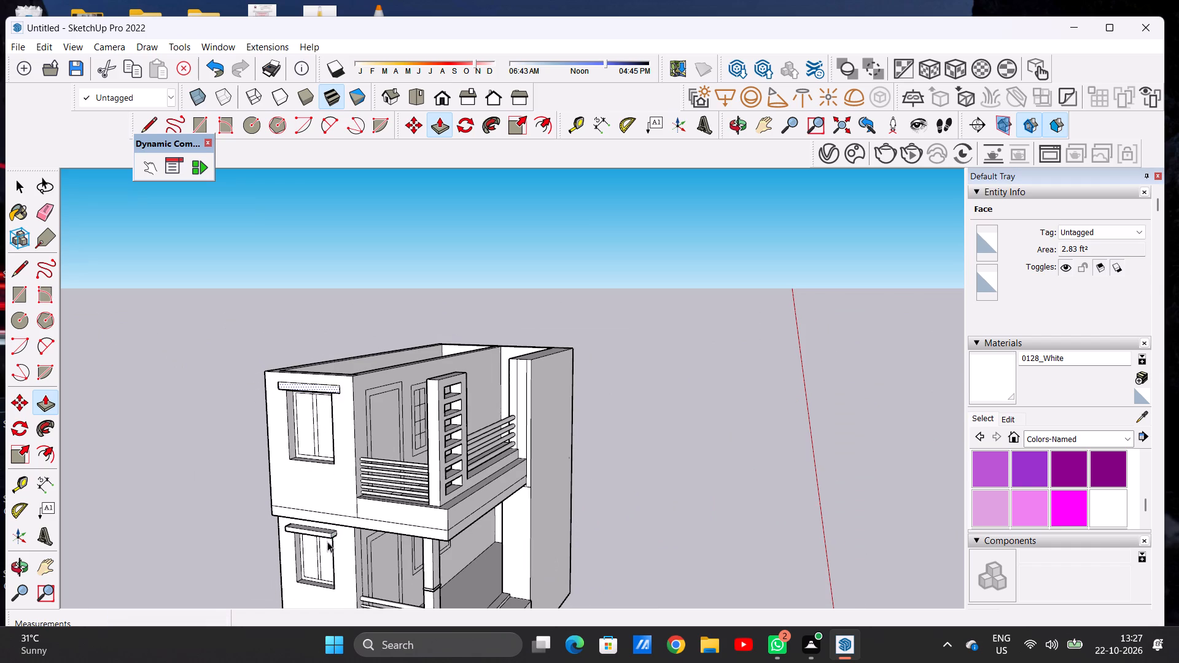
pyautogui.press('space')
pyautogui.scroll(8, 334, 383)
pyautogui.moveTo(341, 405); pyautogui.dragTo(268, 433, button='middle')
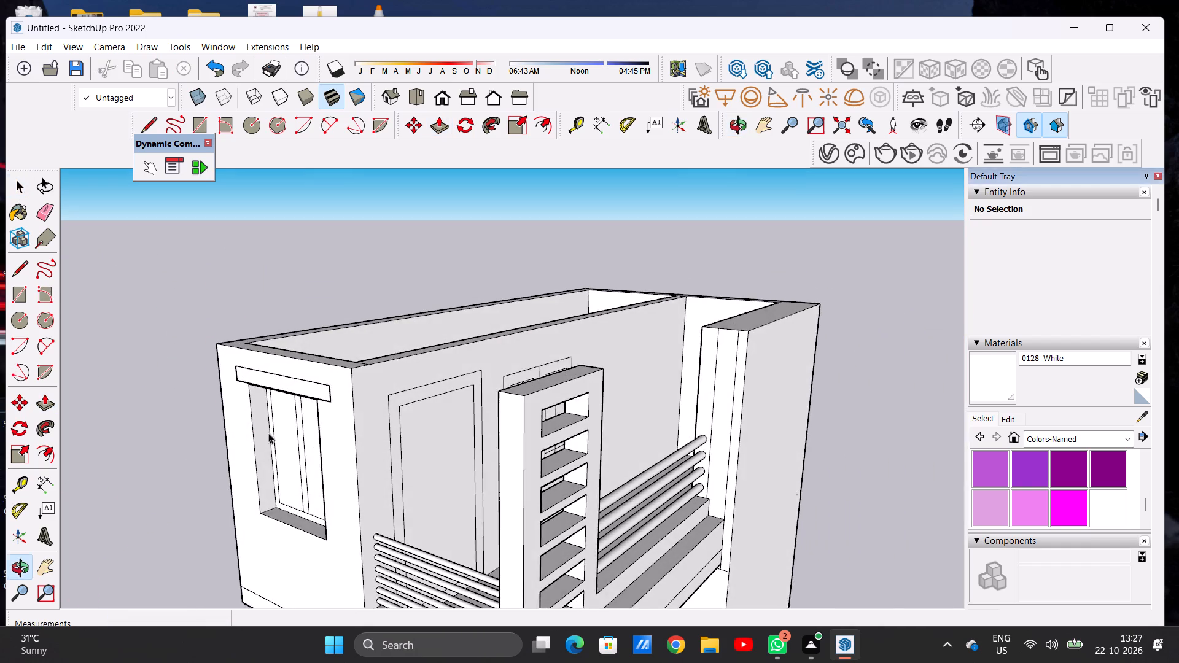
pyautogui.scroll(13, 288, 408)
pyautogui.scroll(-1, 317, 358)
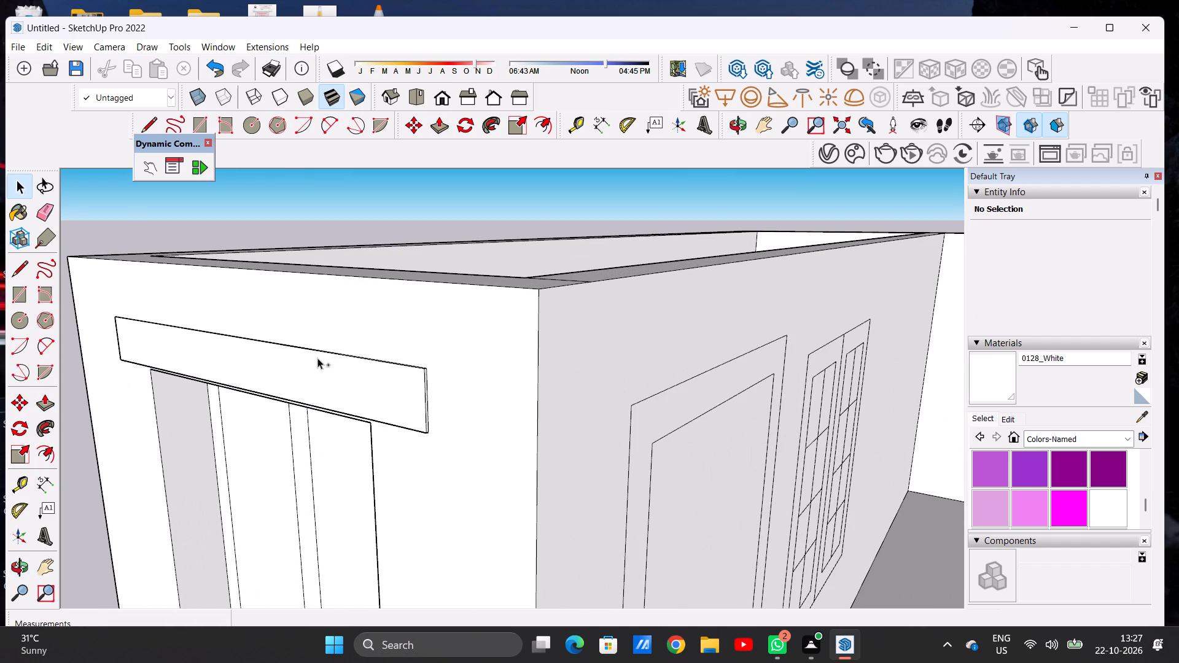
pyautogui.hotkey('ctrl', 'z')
# Extrude the sunshade rectangle above the upper-floor side window outward about 9 1/2".
pyautogui.scroll(-16, 413, 355)
pyautogui.scroll(-5, 384, 311)
pyautogui.scroll(4, 377, 490)
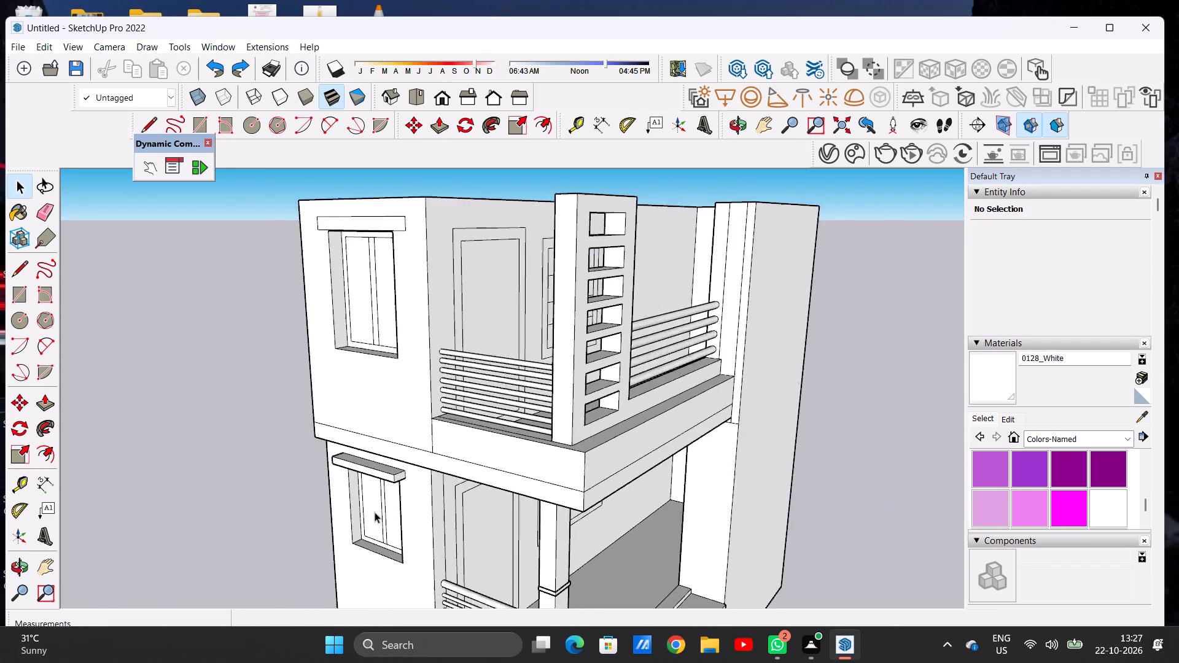
pyautogui.scroll(10, 375, 512)
pyautogui.scroll(-20, 399, 479)
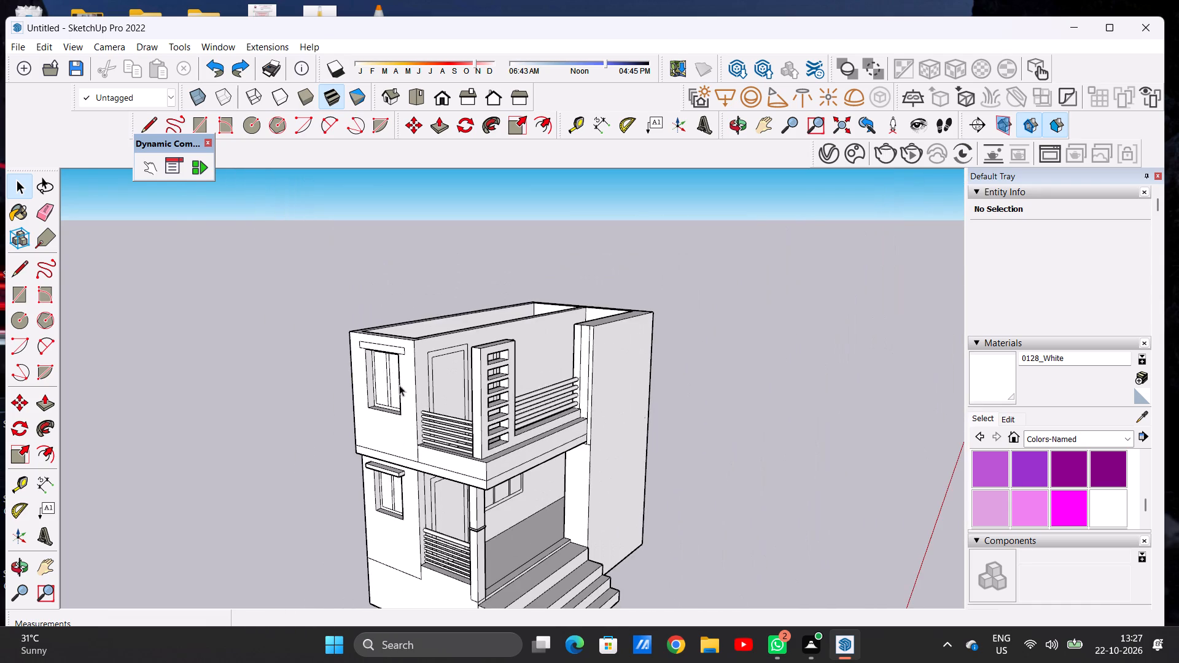
pyautogui.scroll(2, 395, 368)
pyautogui.scroll(-1, 395, 368)
pyautogui.scroll(1, 395, 368)
pyautogui.scroll(-1, 395, 368)
pyautogui.scroll(17, 395, 368)
pyautogui.press('p')
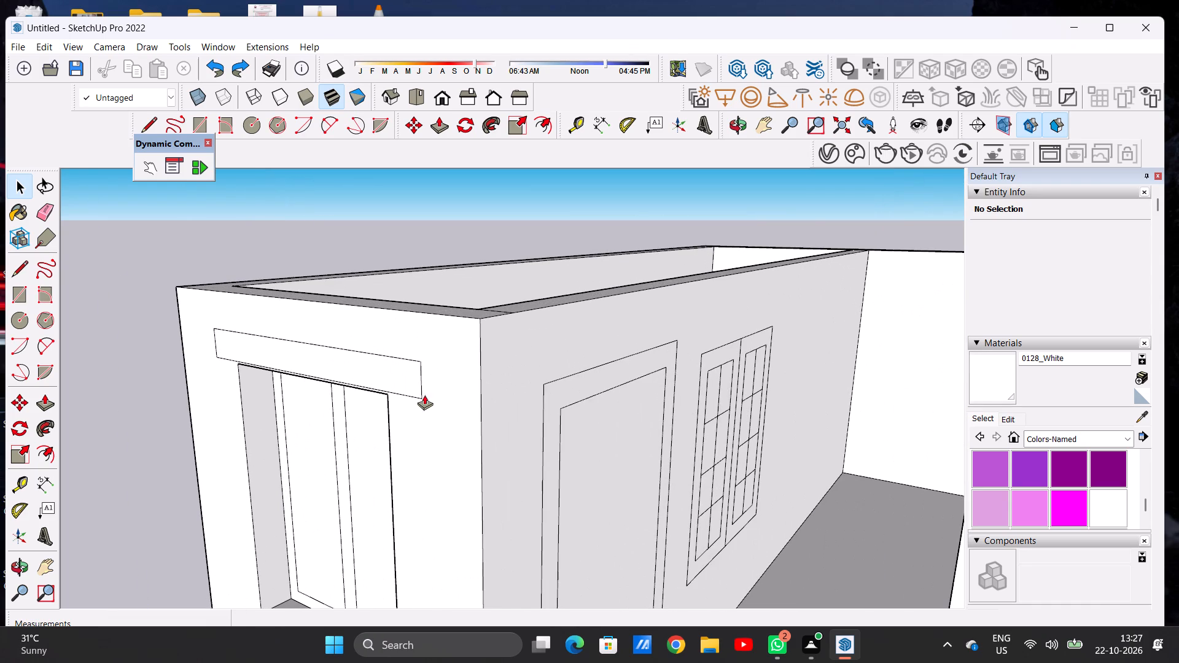
pyautogui.click(413, 373)
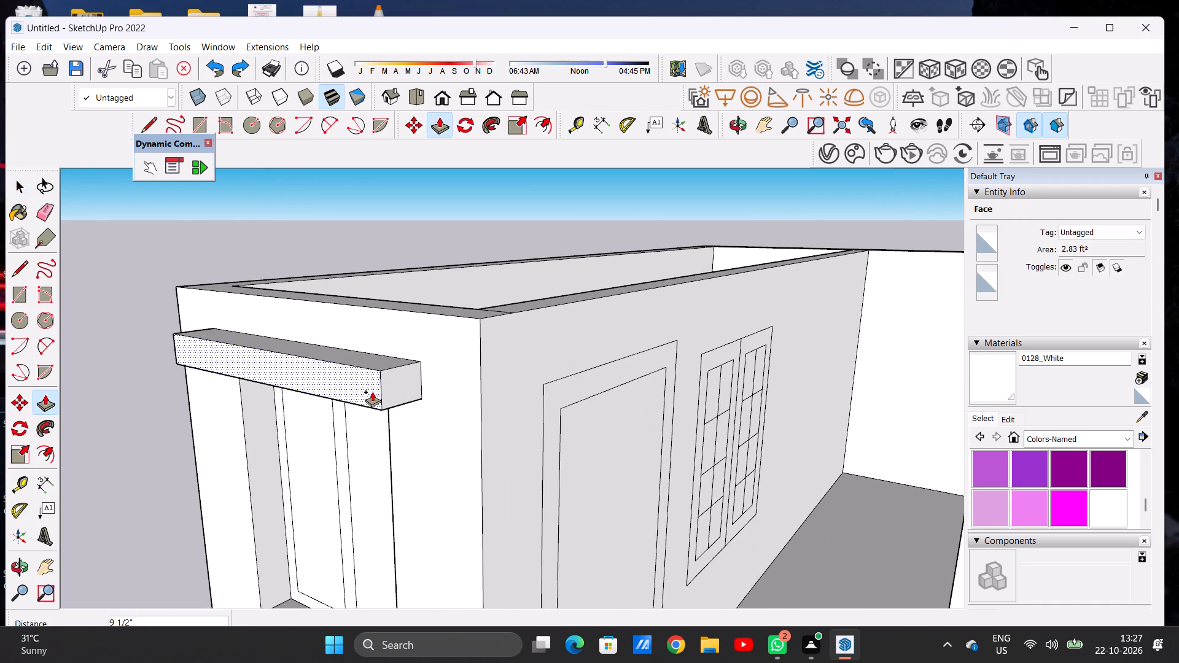
pyautogui.click(367, 396)
pyautogui.press('space')
pyautogui.scroll(-8, 371, 375)
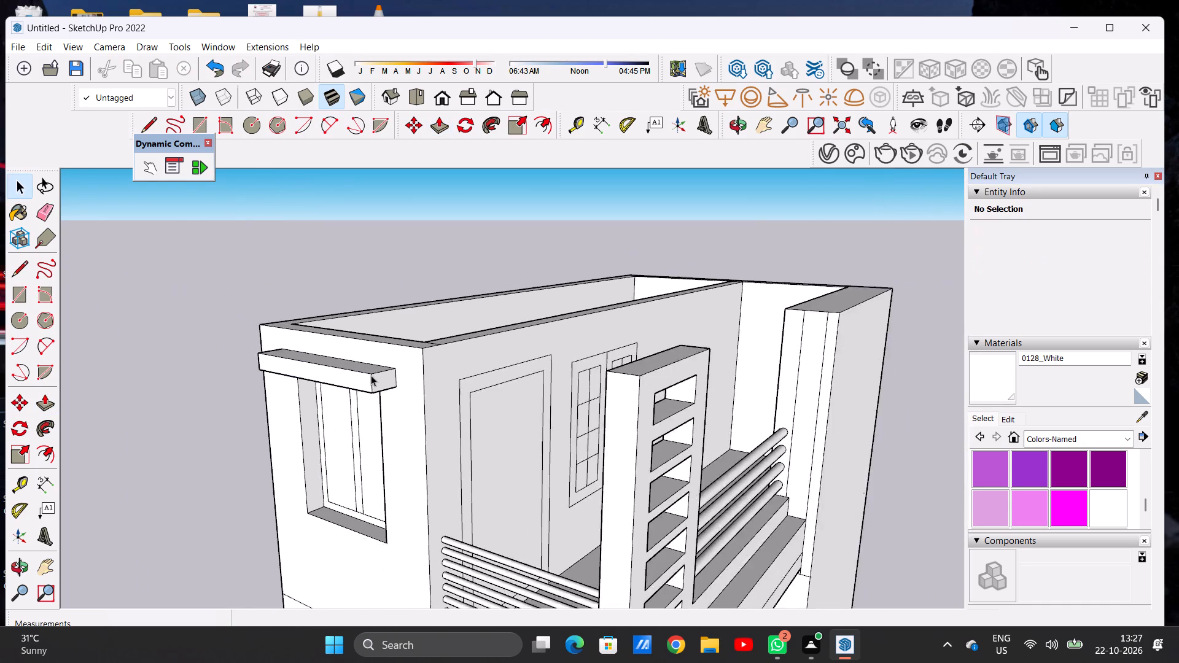
# Examine the upper-floor window with its sunshade and the whole house from the side and front.
pyautogui.scroll(-8, 371, 375)
pyautogui.moveTo(347, 428); pyautogui.dragTo(462, 446, button='middle')
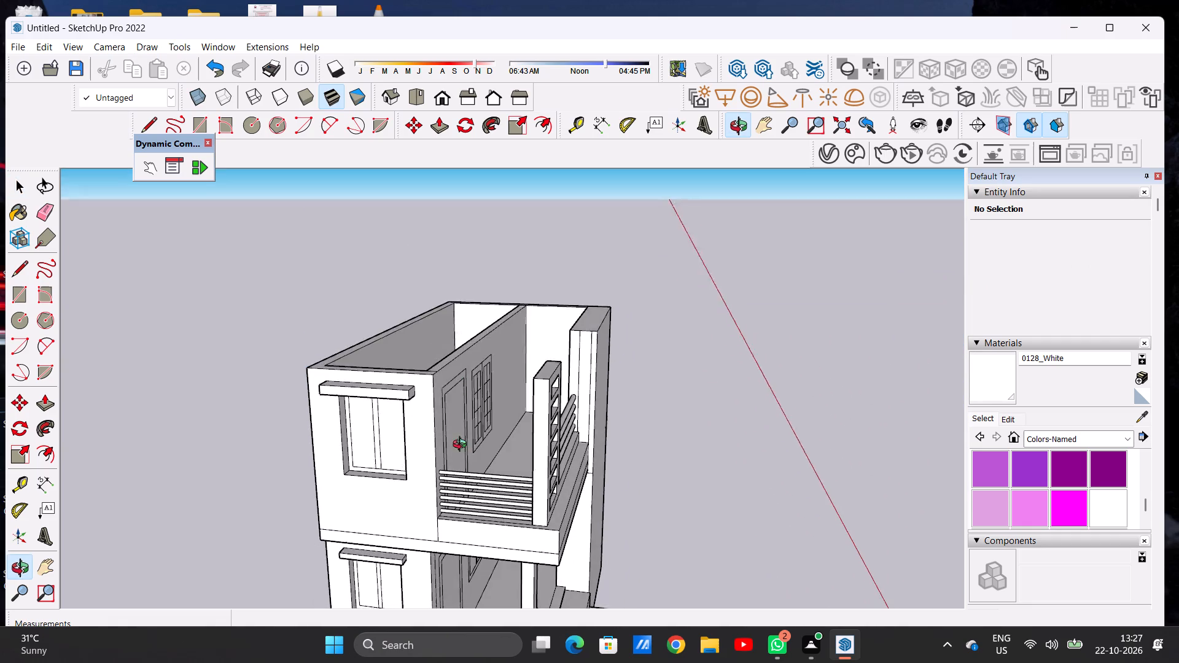
pyautogui.moveTo(462, 446); pyautogui.dragTo(459, 457, button='middle')
pyautogui.scroll(-8, 351, 437)
pyautogui.moveTo(467, 446); pyautogui.dragTo(168, 400, button='middle')
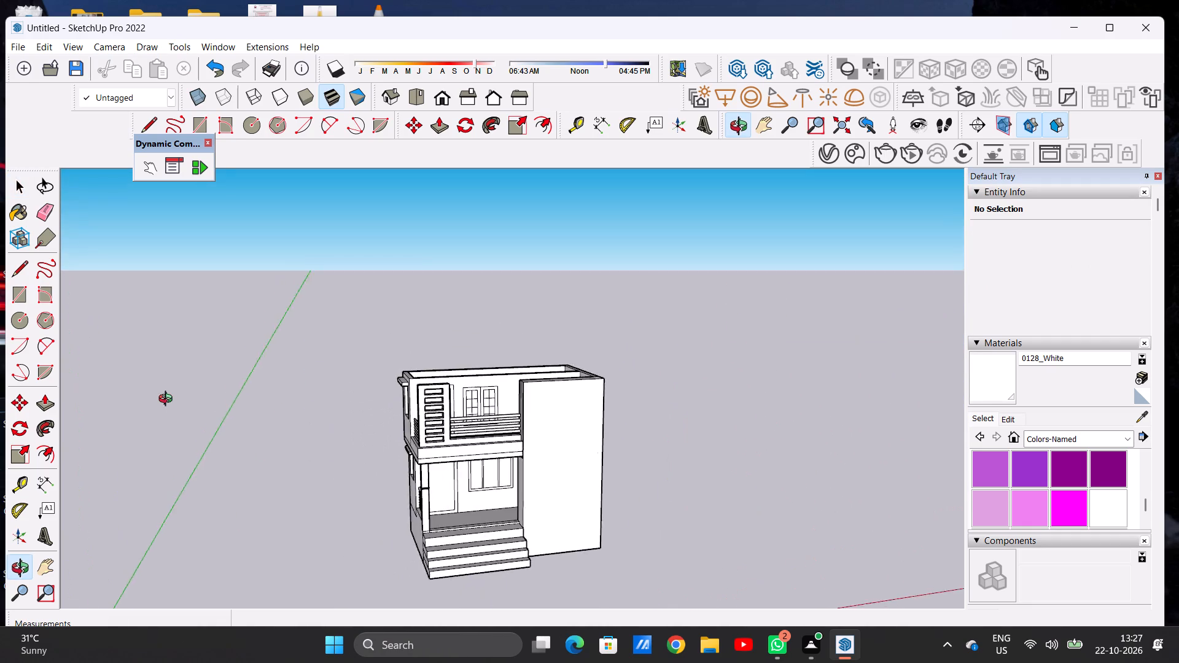
pyautogui.moveTo(168, 400); pyautogui.dragTo(111, 409, button='middle')
pyautogui.scroll(-6, 432, 498)
pyautogui.scroll(10, 501, 424)
# Move the upper-floor room's floor face with its edges up 10' to the inner top edge of the walls.
pyautogui.moveTo(452, 464); pyautogui.dragTo(236, 582, button='middle')
pyautogui.scroll(7, 512, 421)
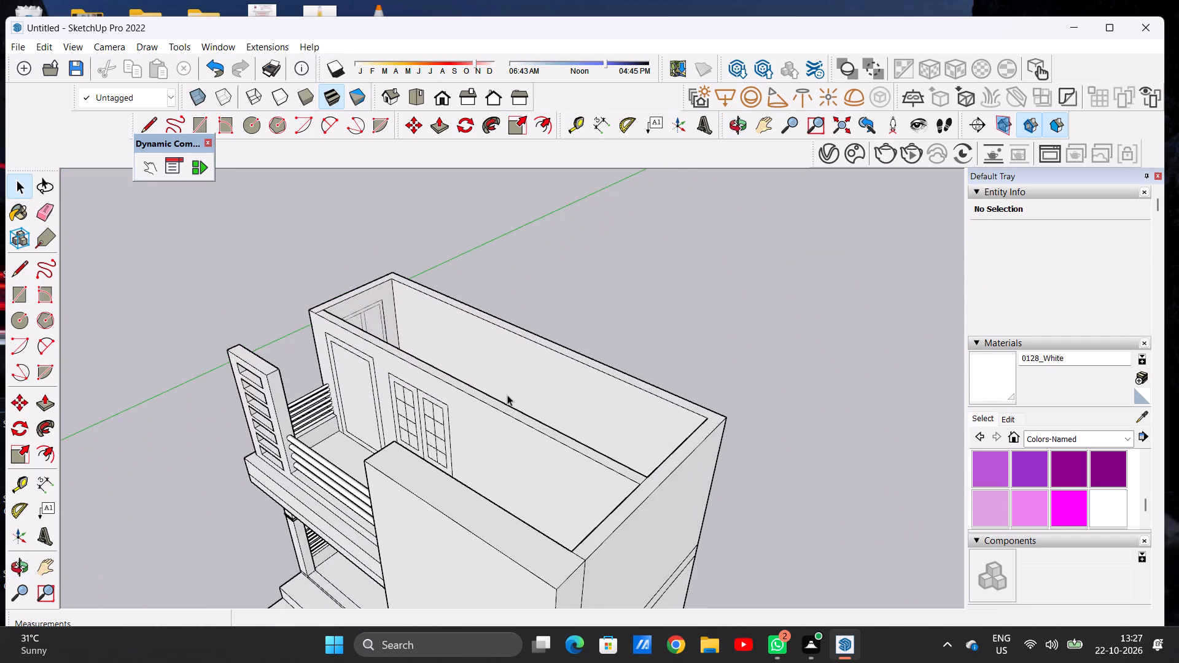
pyautogui.moveTo(507, 395); pyautogui.dragTo(439, 509, button='middle')
pyautogui.scroll(5, 492, 474)
pyautogui.doubleClick(492, 475)
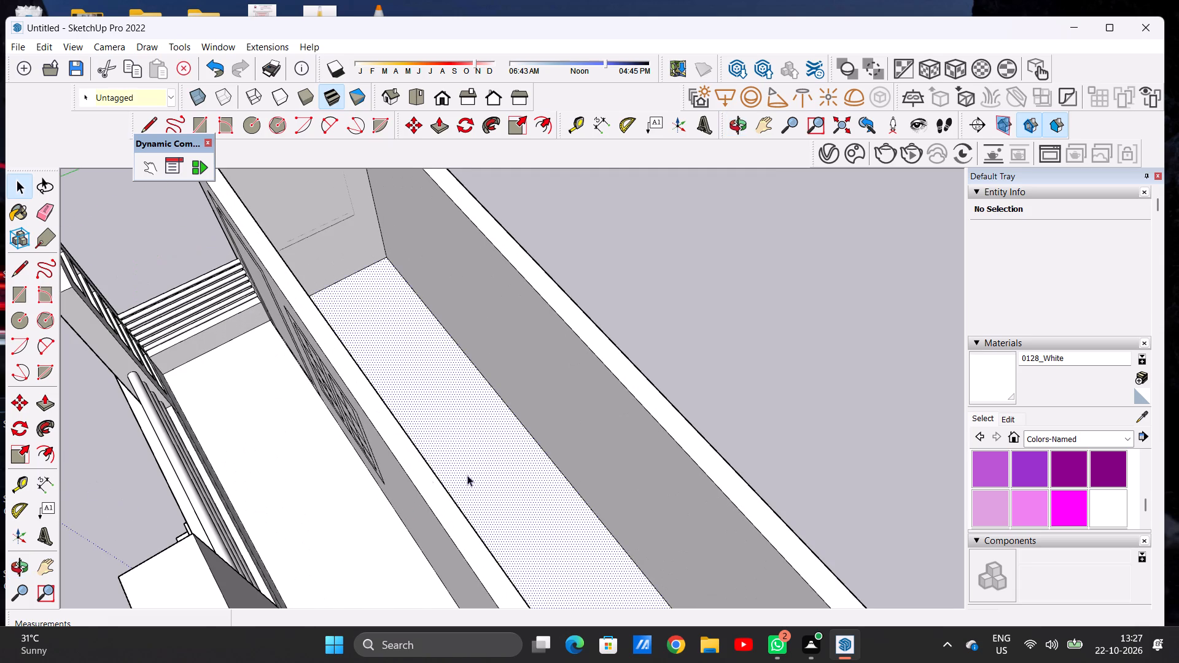
pyautogui.scroll(-7, 404, 468)
pyautogui.click(453, 465)
pyautogui.scroll(-4, 367, 481)
pyautogui.scroll(1, 413, 456)
pyautogui.scroll(-1, 413, 456)
pyautogui.scroll(4, 413, 456)
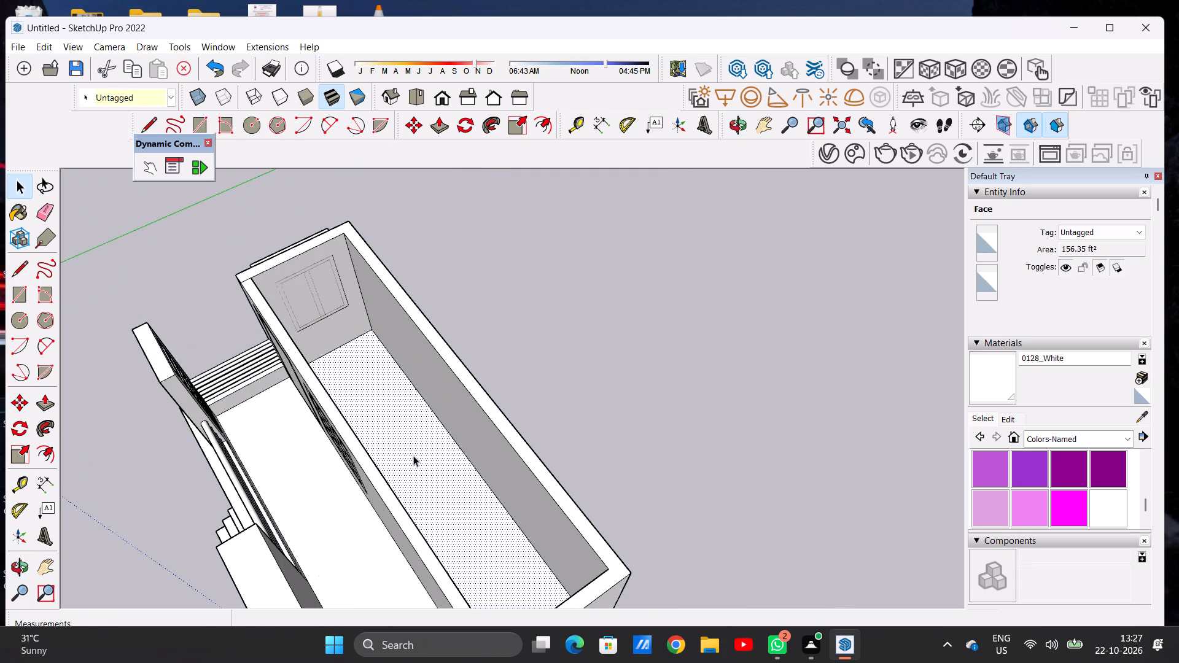
pyautogui.doubleClick(413, 456)
pyautogui.scroll(-8, 413, 454)
pyautogui.scroll(13, 399, 403)
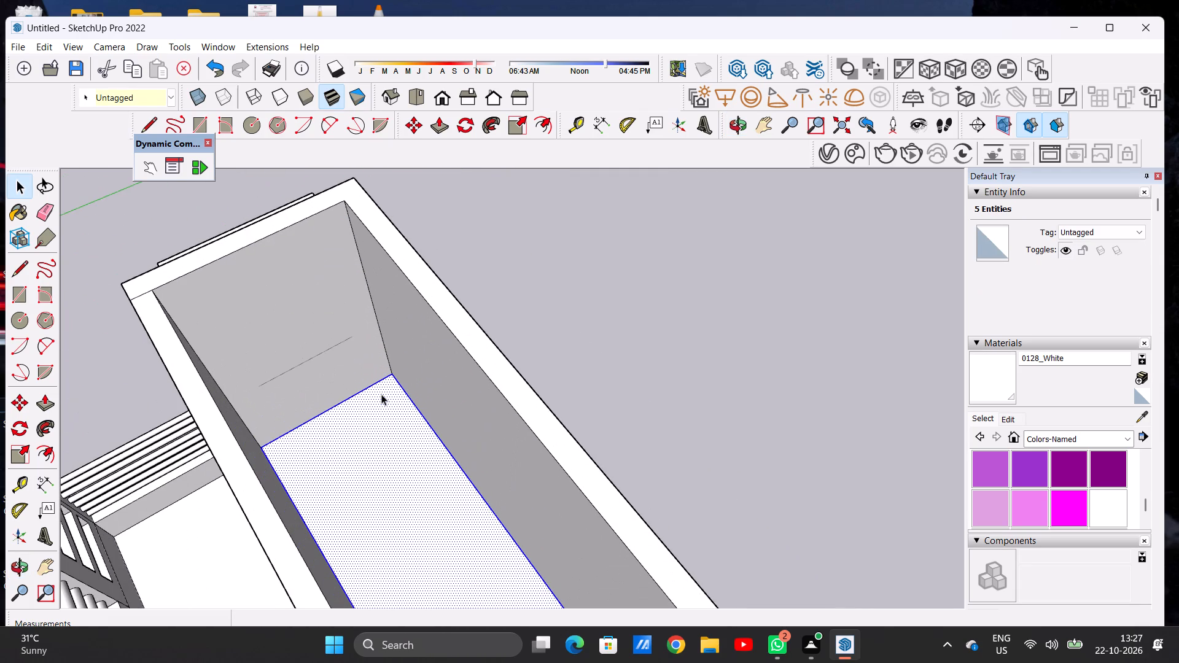
pyautogui.click(652, 326)
pyautogui.doubleClick(464, 506)
pyautogui.press('m')
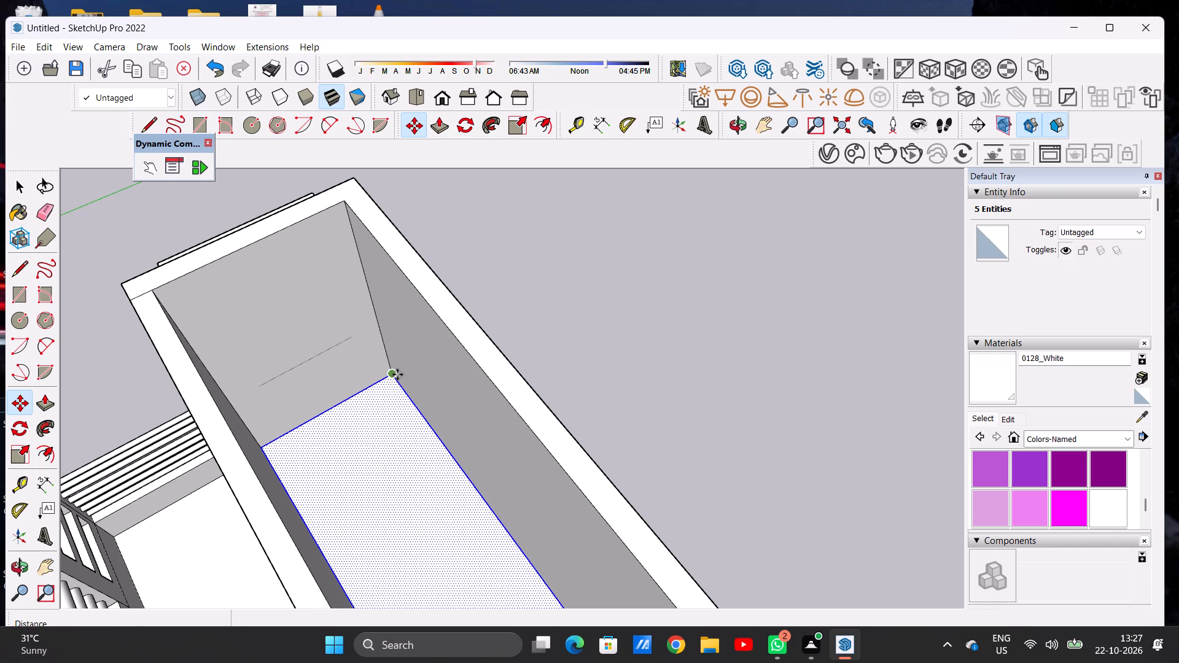
pyautogui.click(397, 374)
pyautogui.click(344, 206)
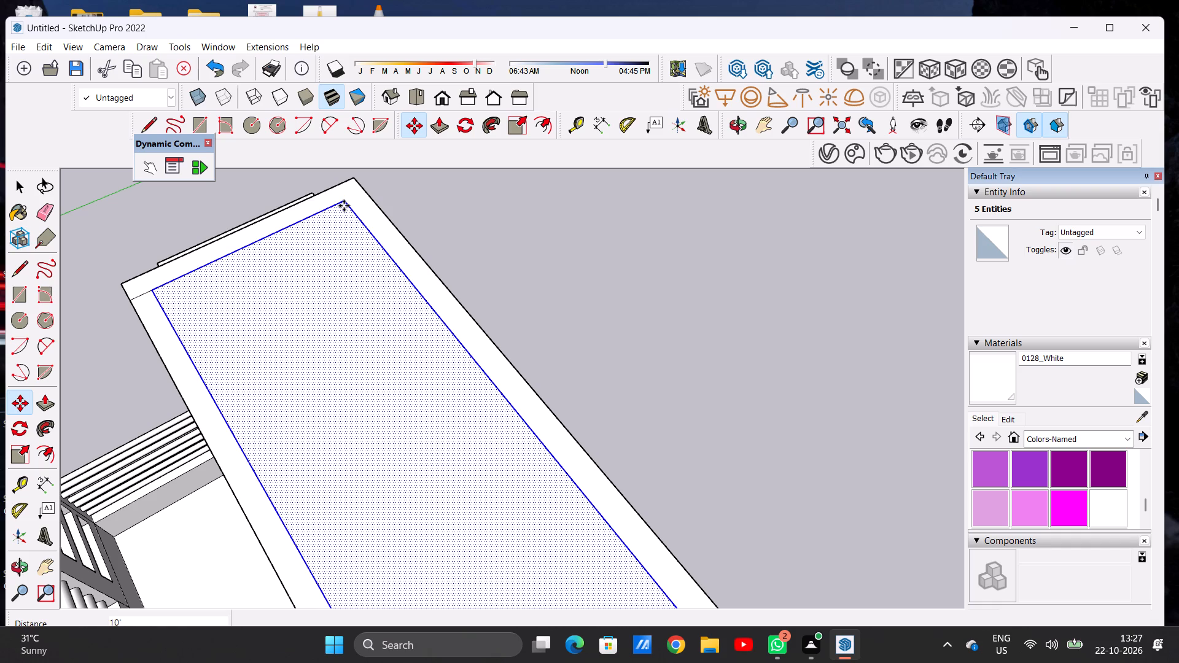
# Examine the upper-floor room's closed top and the whole house from above, the front and the side.
pyautogui.press('space')
pyautogui.click(506, 272)
pyautogui.scroll(-20, 214, 403)
pyautogui.scroll(-2, 214, 403)
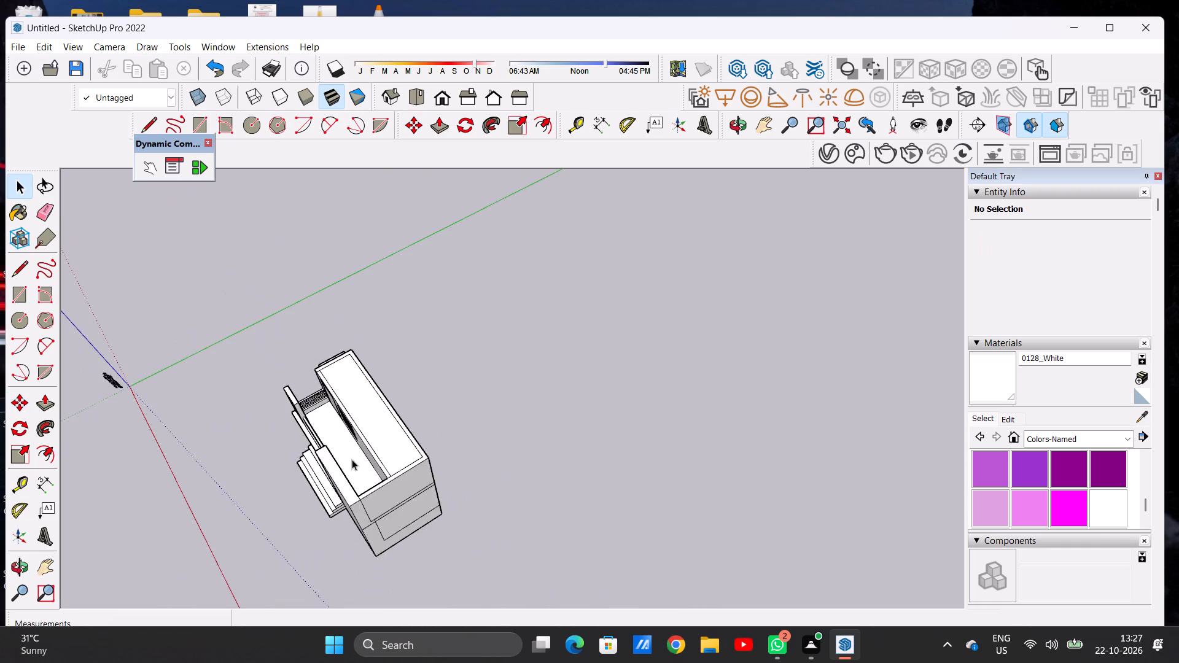
pyautogui.moveTo(352, 492); pyautogui.dragTo(390, 376, button='middle')
pyautogui.scroll(7, 360, 447)
pyautogui.scroll(-7, 372, 454)
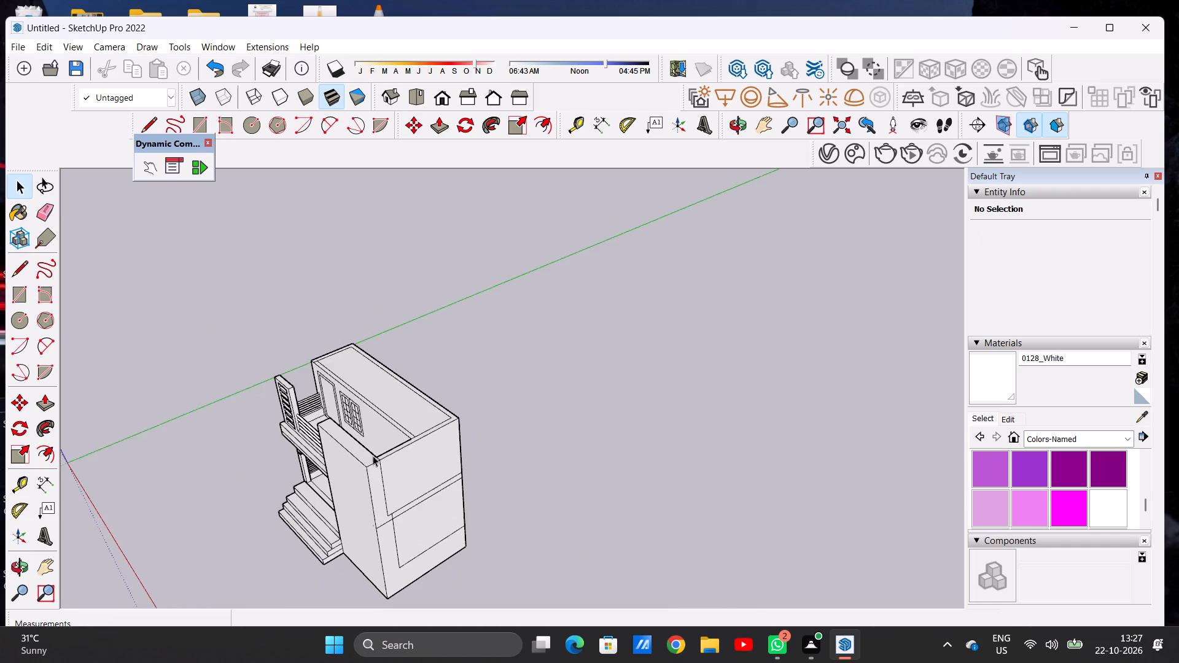
pyautogui.moveTo(372, 497); pyautogui.dragTo(437, 430, button='middle')
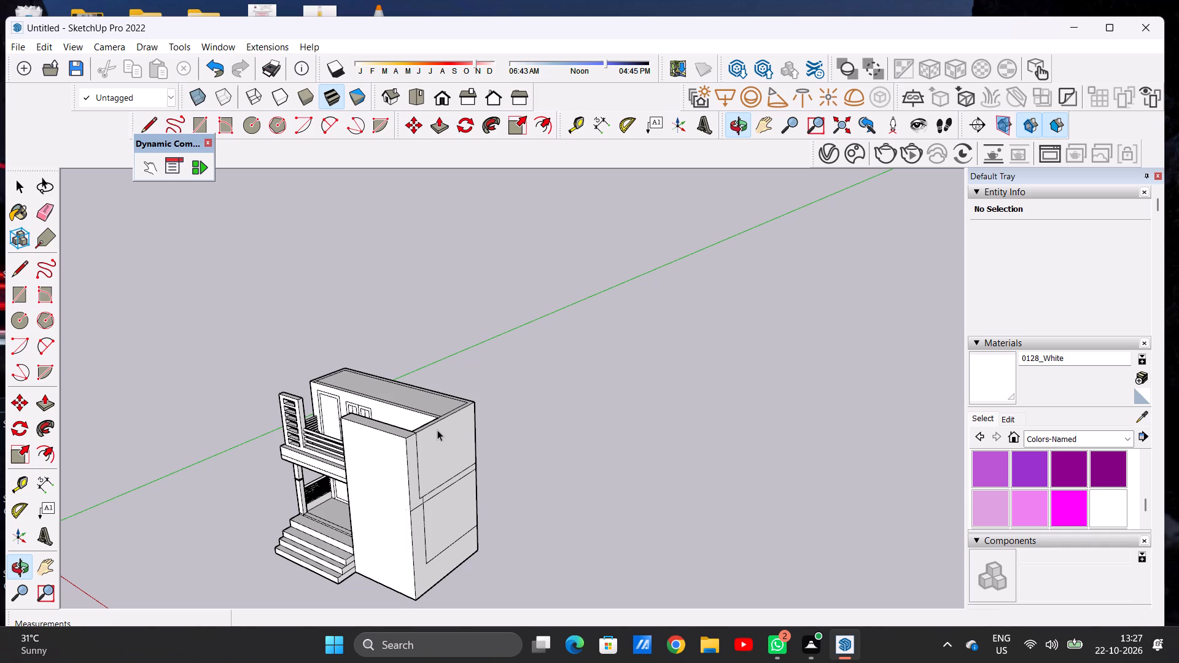
pyautogui.scroll(-4, 437, 429)
pyautogui.scroll(8, 427, 407)
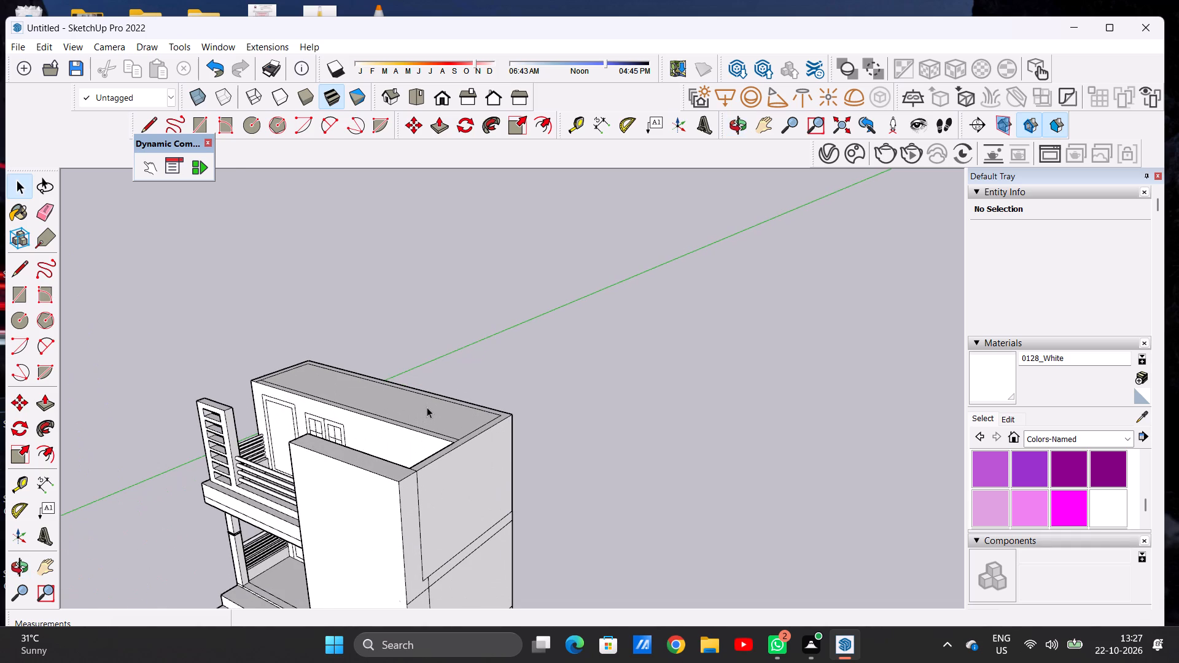
pyautogui.scroll(-6, 435, 448)
pyautogui.moveTo(332, 489); pyautogui.dragTo(526, 440, button='middle')
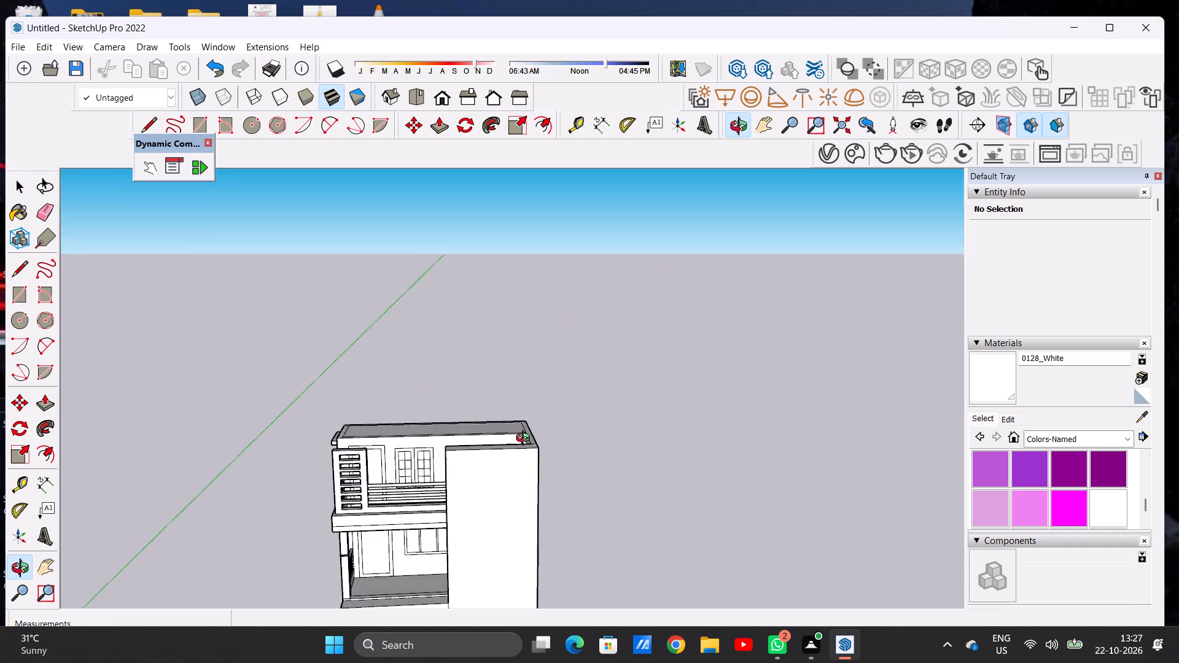
pyautogui.moveTo(526, 440); pyautogui.dragTo(154, 523, button='middle')
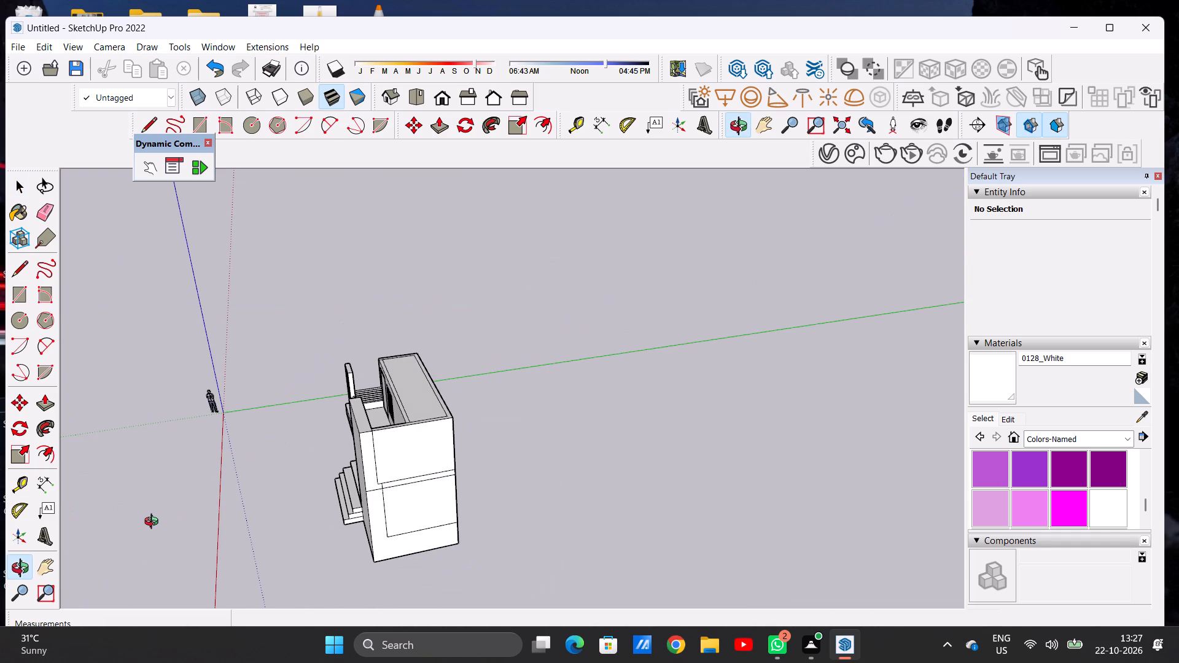
pyautogui.moveTo(154, 523); pyautogui.dragTo(187, 517, button='middle')
pyautogui.moveTo(216, 512); pyautogui.dragTo(232, 508, button='middle')
pyautogui.middleClick(232, 508)
pyautogui.moveTo(312, 518); pyautogui.dragTo(595, 434, button='middle')
pyautogui.scroll(-6, 340, 490)
pyautogui.scroll(6, 431, 443)
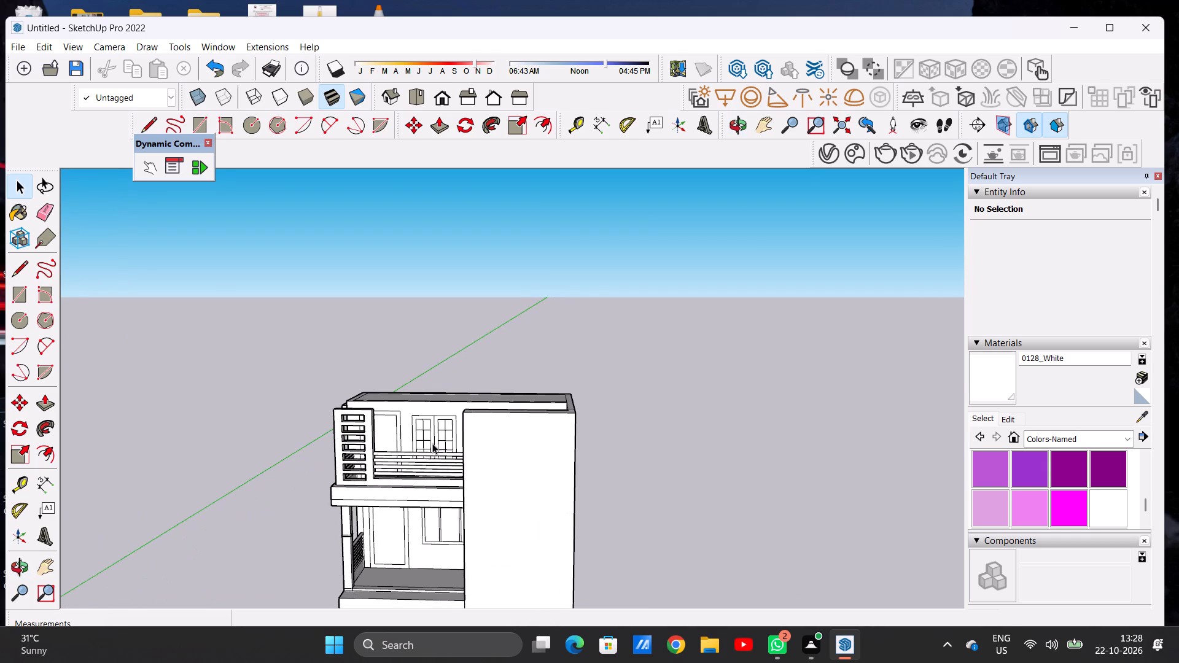
pyautogui.scroll(-6, 432, 443)
pyautogui.moveTo(507, 444); pyautogui.dragTo(262, 513, button='middle')
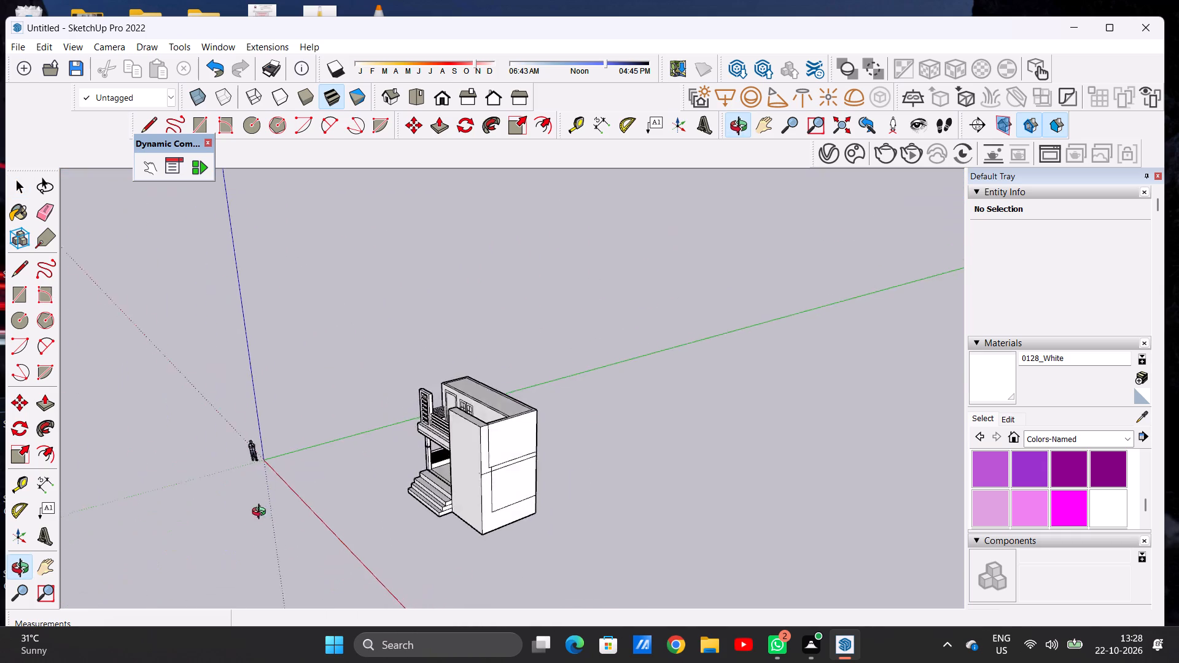
pyautogui.moveTo(262, 513); pyautogui.dragTo(255, 539, button='middle')
# Extrude the face closing the upper-floor room's top upward about 11 1/4" as a roof slab.
pyautogui.scroll(-3, 421, 516)
pyautogui.scroll(6, 483, 395)
pyautogui.scroll(6, 472, 456)
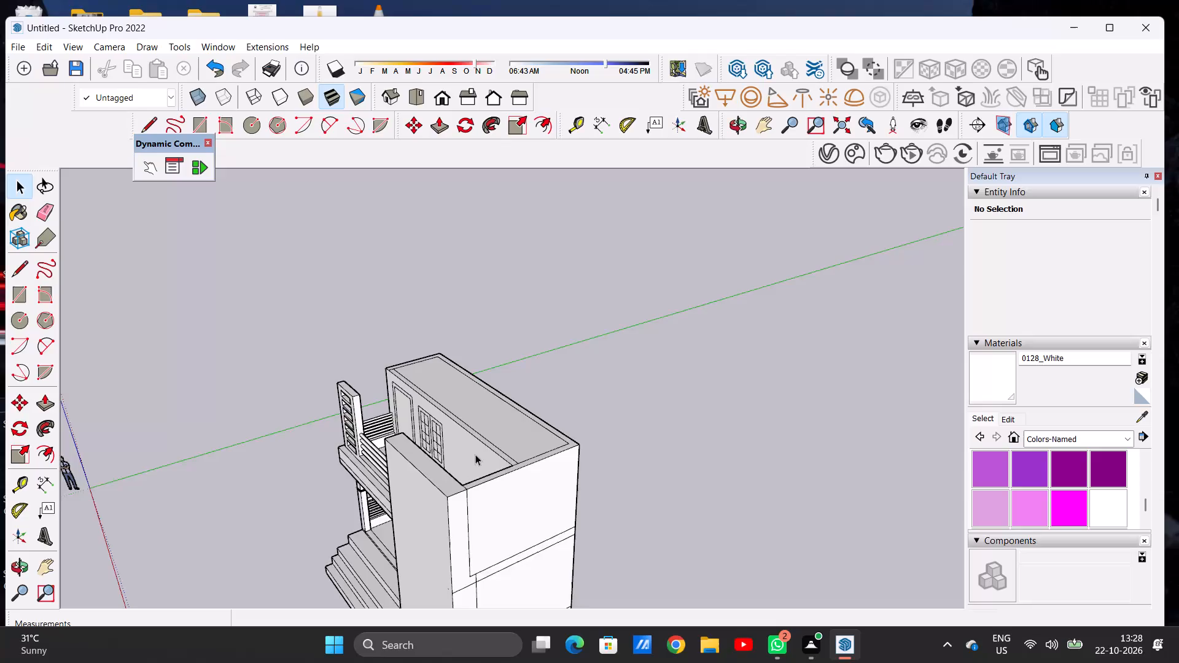
pyautogui.moveTo(470, 463); pyautogui.dragTo(428, 494, button='middle')
pyautogui.scroll(3, 464, 448)
pyautogui.scroll(-1, 464, 448)
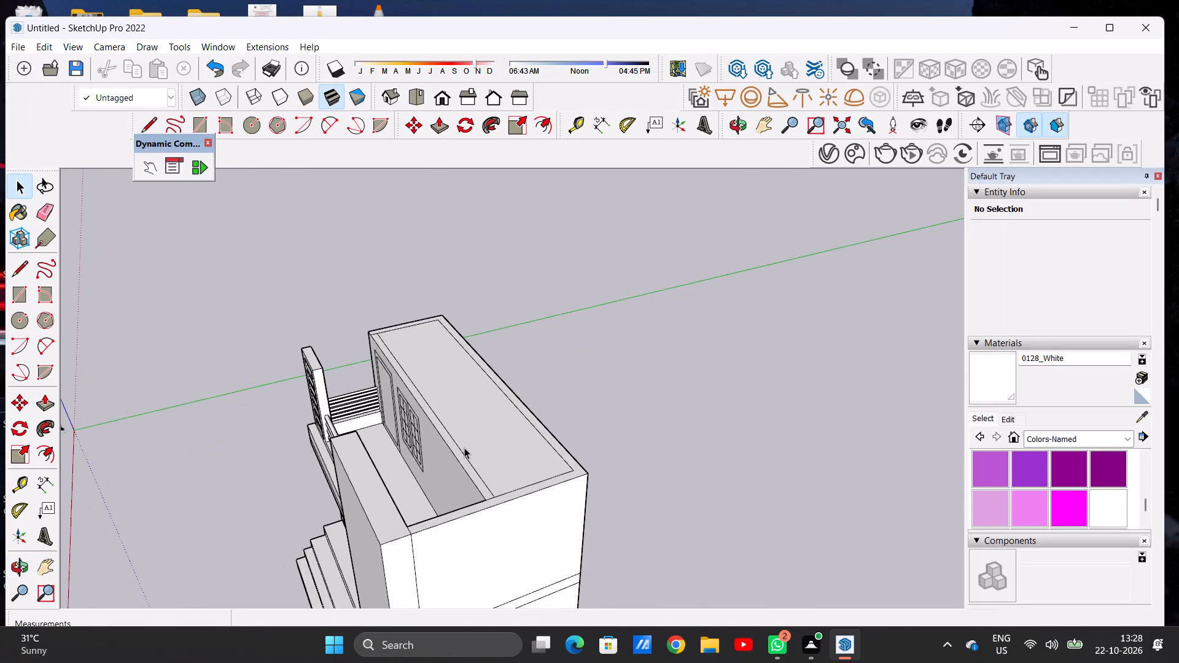
pyautogui.press('p')
pyautogui.click(491, 454)
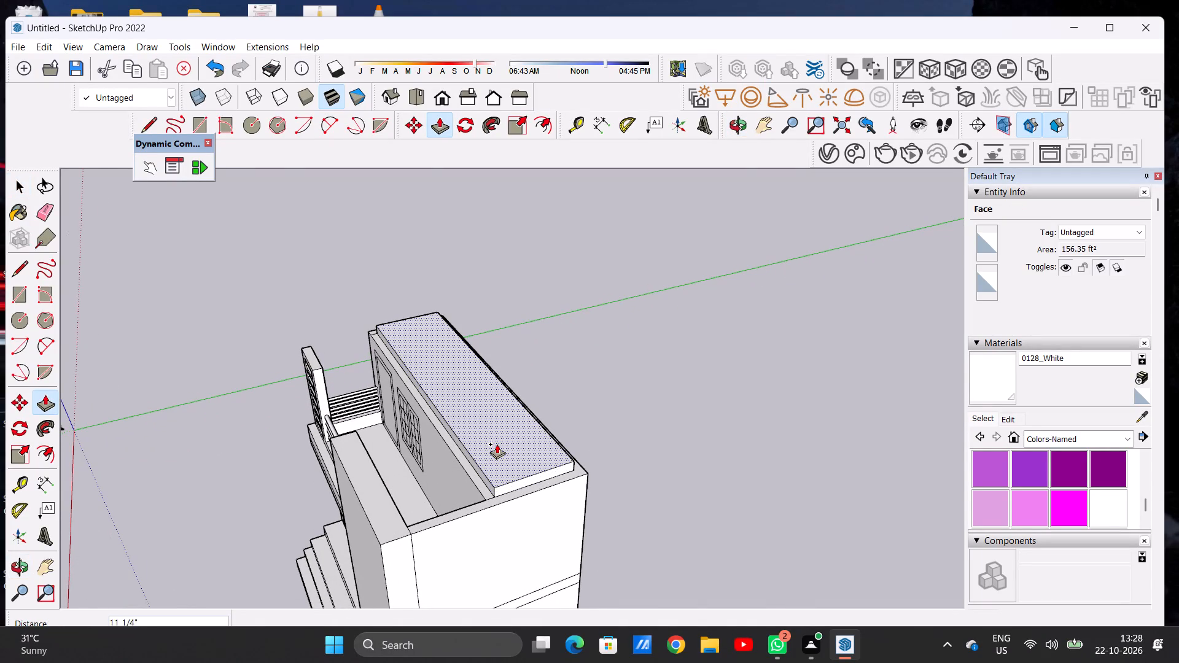
pyautogui.click(497, 443)
pyautogui.press('space')
# Lower the roof slab's top face by about 3 7/8" with Push/Pull.
pyautogui.scroll(-3, 496, 461)
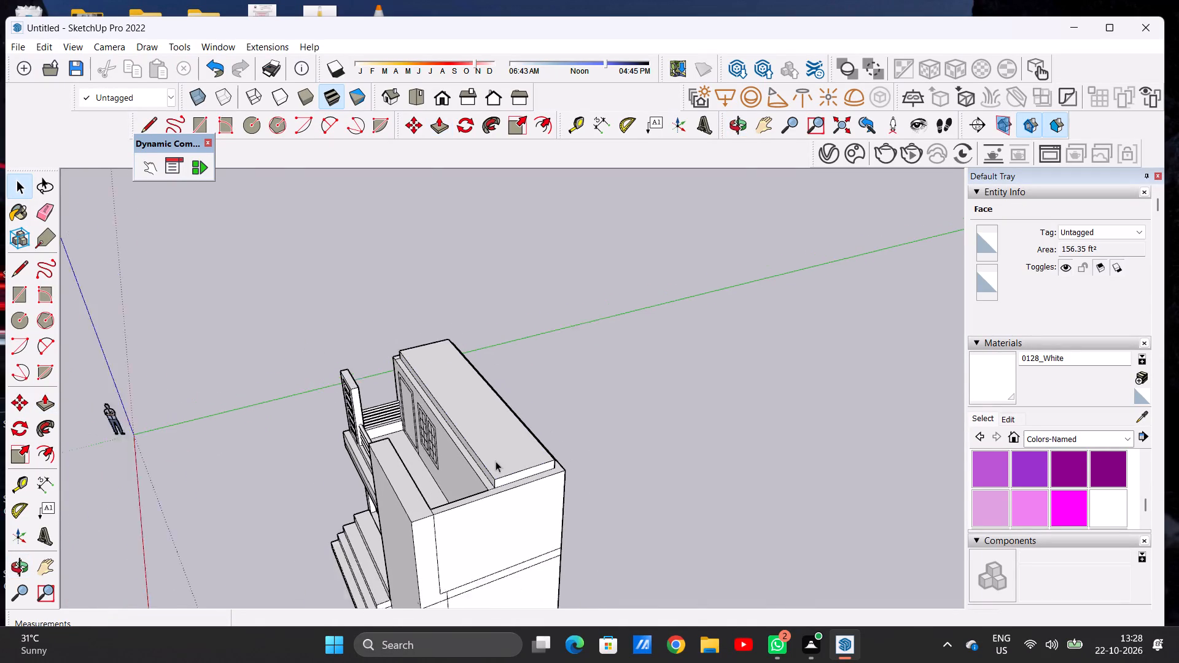
pyautogui.scroll(-2, 496, 461)
pyautogui.moveTo(470, 489); pyautogui.dragTo(506, 397, button='middle')
pyautogui.scroll(7, 499, 405)
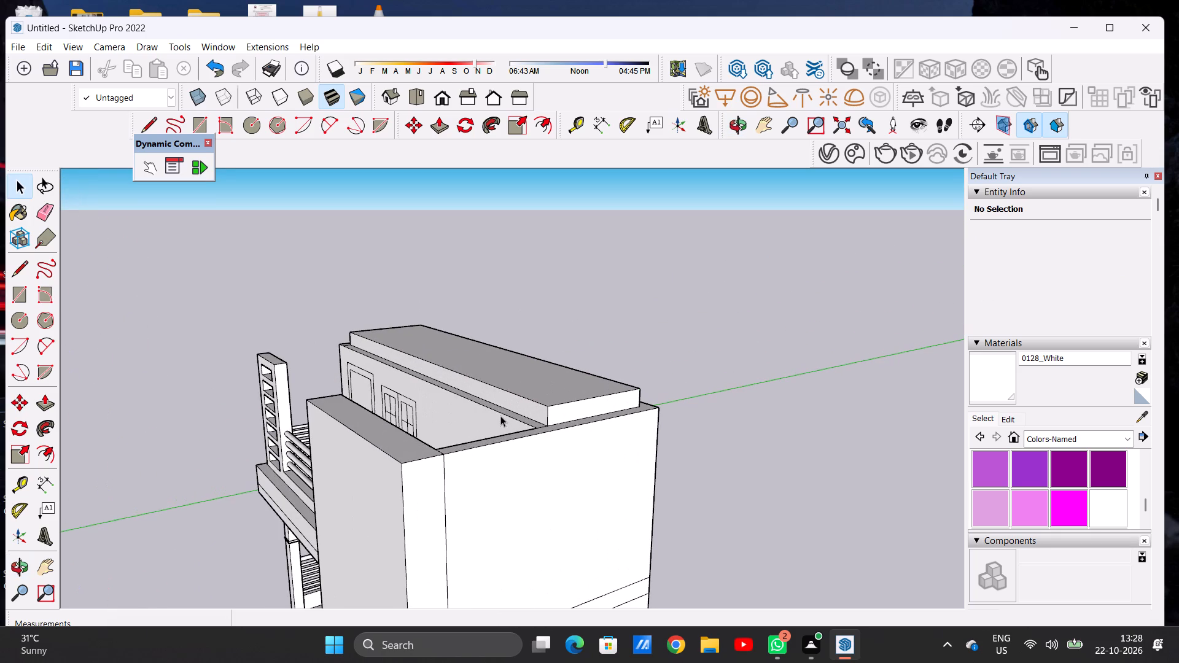
pyautogui.press('p')
pyautogui.scroll(6, 521, 395)
pyautogui.scroll(-1, 522, 395)
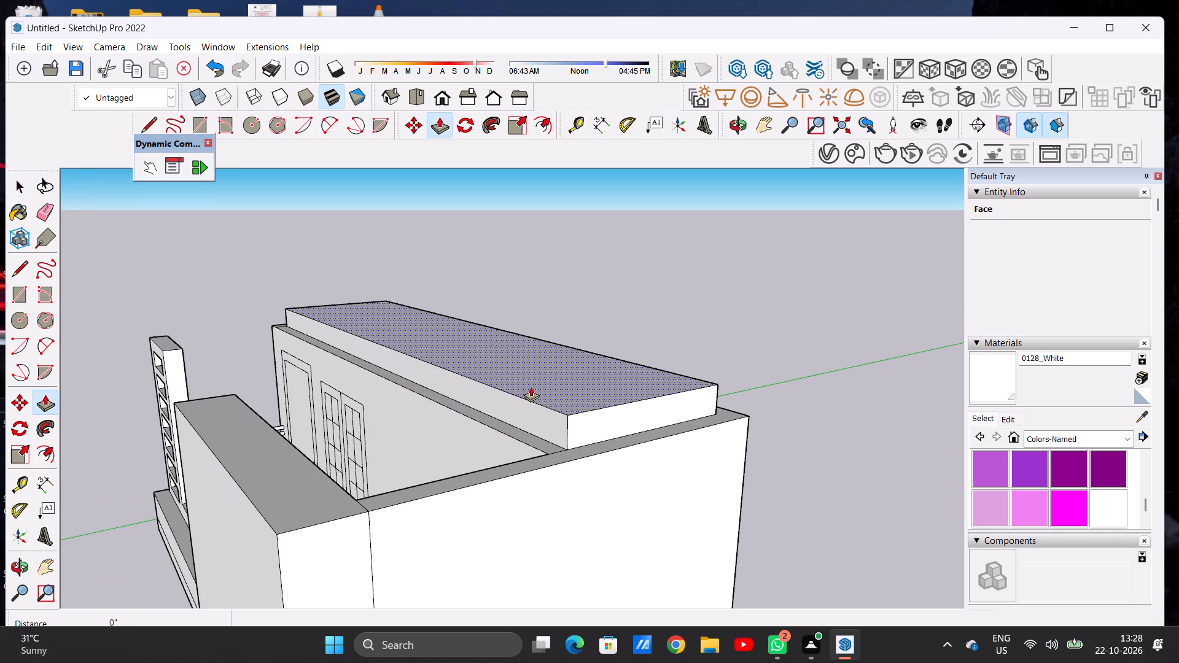
pyautogui.click(531, 387)
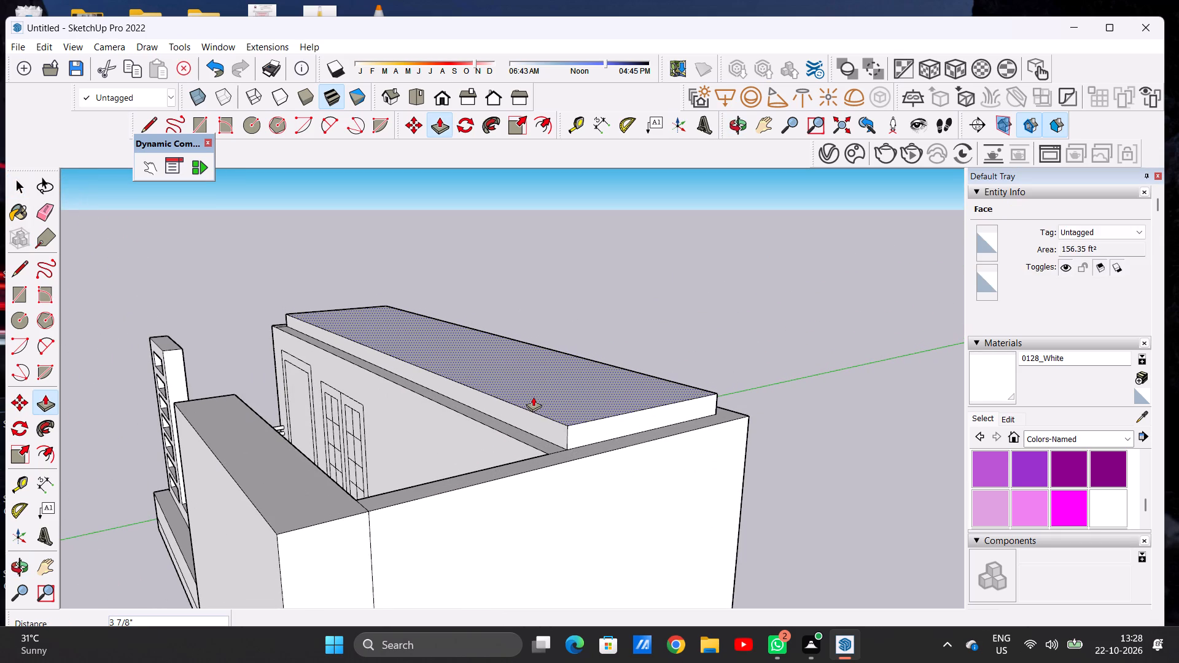
pyautogui.click(533, 397)
# Extrude the roof slab's long balcony-side face outward about 6' 1 9/16" to the corner on the side wall's top.
pyautogui.click(553, 424)
pyautogui.scroll(-5, 434, 421)
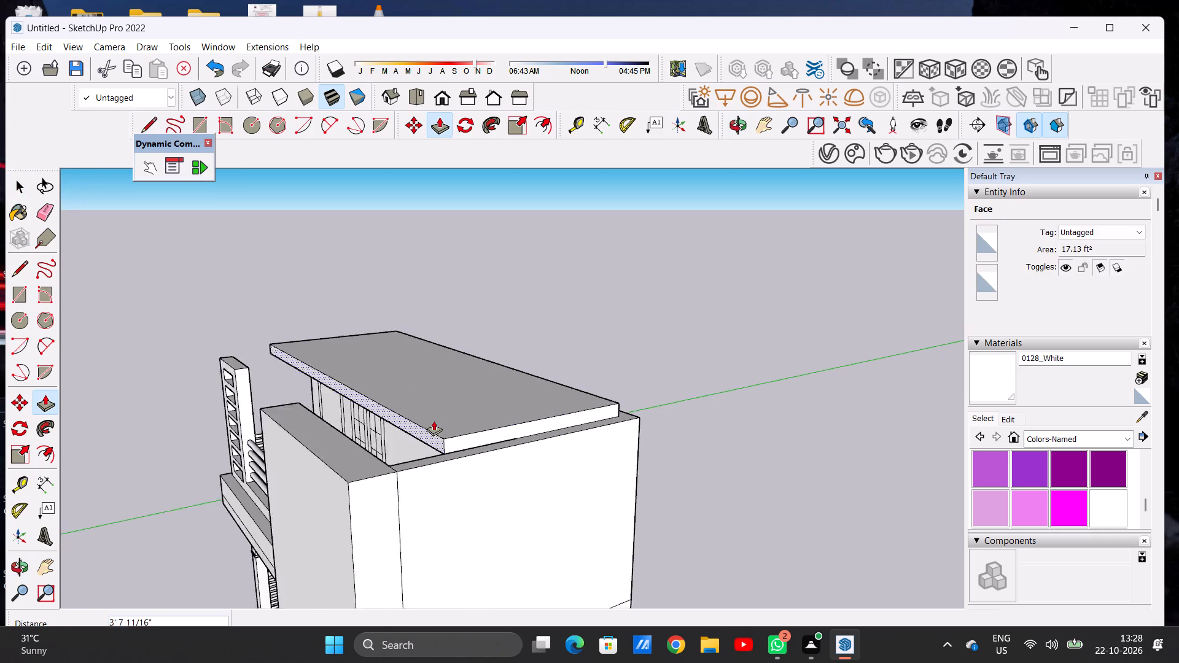
pyautogui.scroll(-4, 434, 421)
pyautogui.scroll(13, 422, 443)
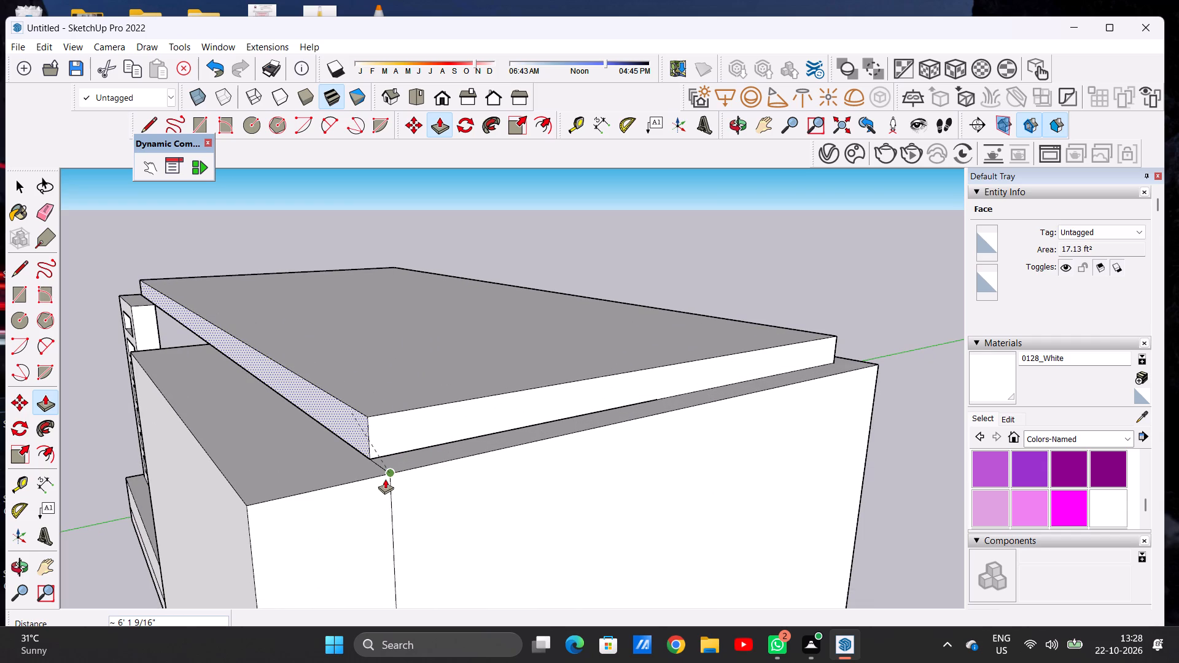
pyautogui.click(385, 479)
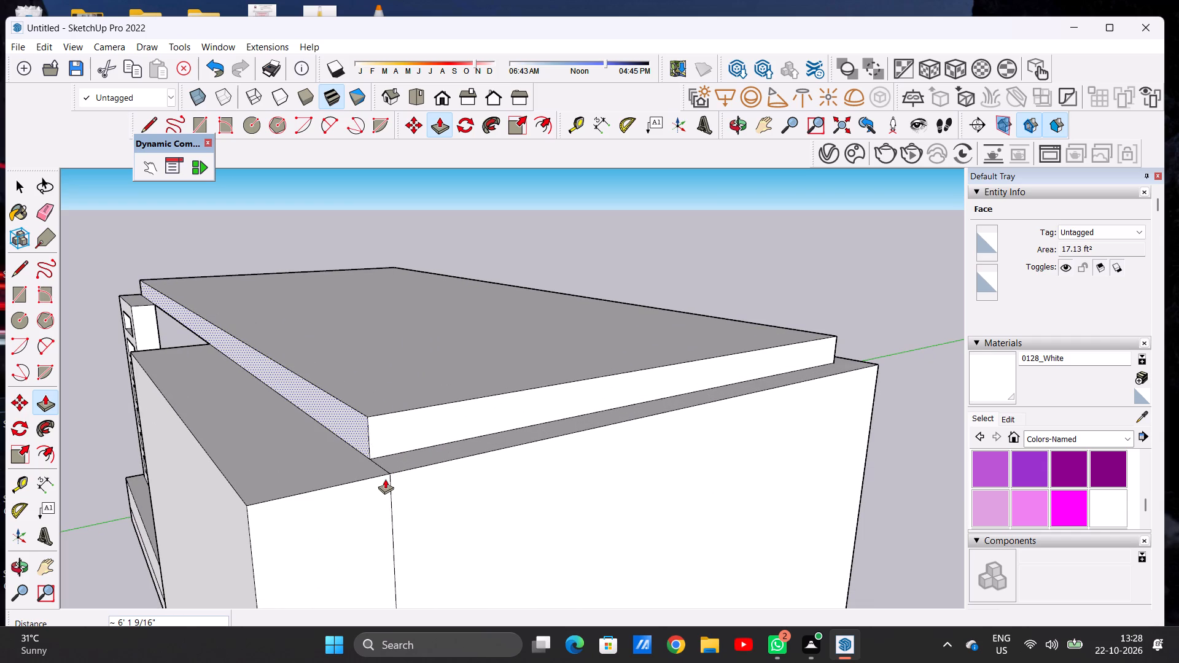
pyautogui.scroll(-6, 385, 479)
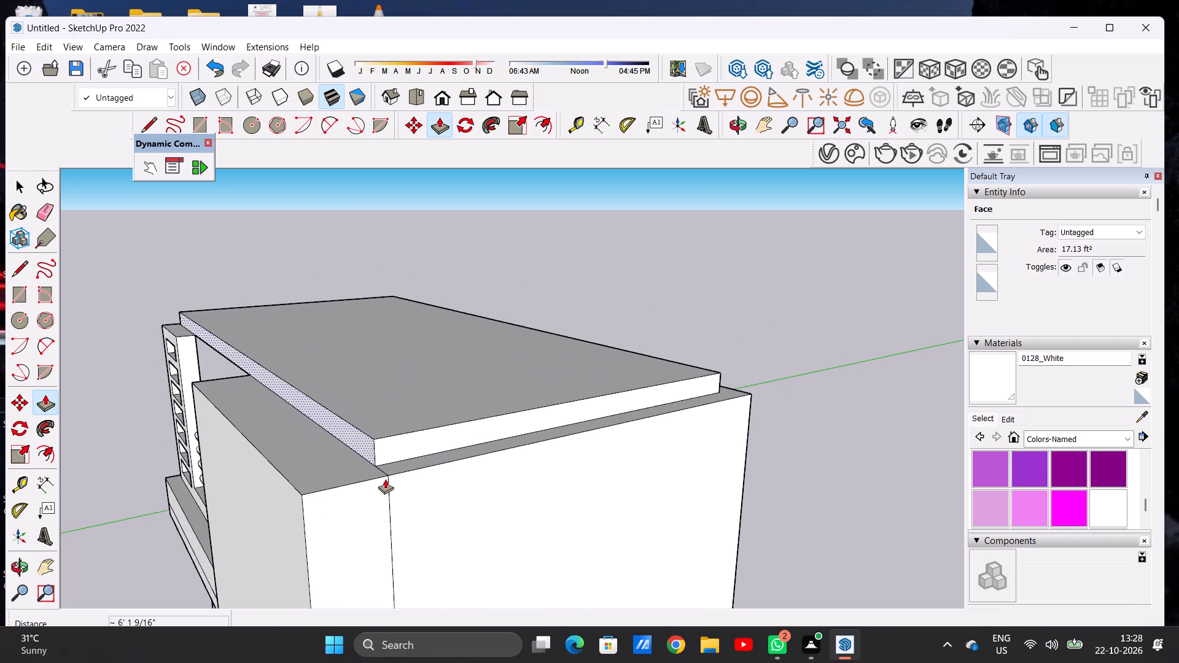
pyautogui.scroll(-6, 384, 384)
pyautogui.press('space')
# Extrude the roof slab's short face on the side-window end outward about 4 3/8" to the pierced pillar's corner.
pyautogui.moveTo(384, 387); pyautogui.dragTo(483, 441, button='middle')
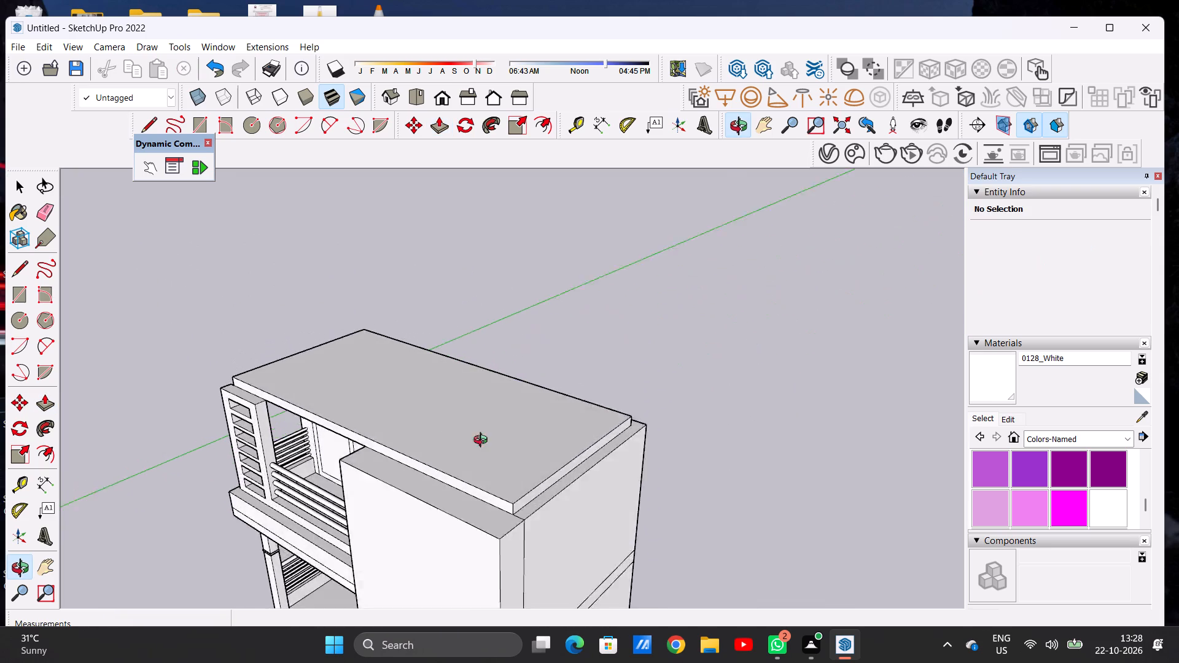
pyautogui.moveTo(483, 441); pyautogui.dragTo(511, 441, button='middle')
pyautogui.scroll(-7, 479, 389)
pyautogui.moveTo(390, 408); pyautogui.dragTo(645, 382, button='middle')
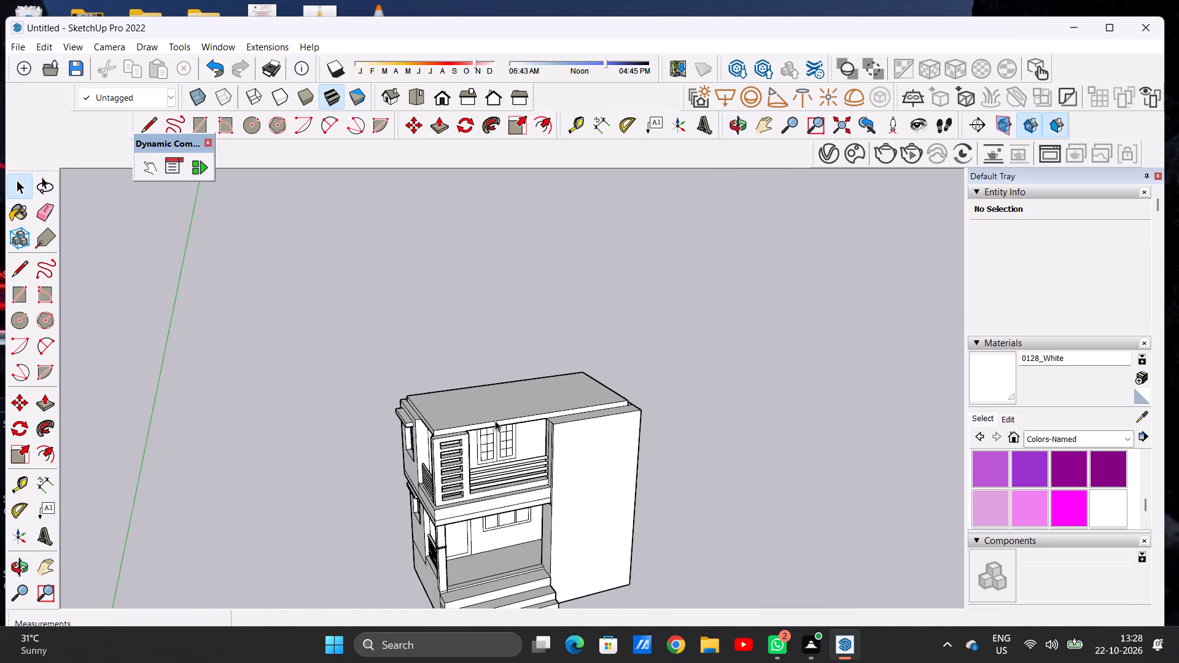
pyautogui.scroll(7, 434, 471)
pyautogui.scroll(1, 437, 387)
pyautogui.scroll(-1, 437, 387)
pyautogui.scroll(4, 437, 387)
pyautogui.moveTo(401, 385); pyautogui.dragTo(487, 405, button='middle')
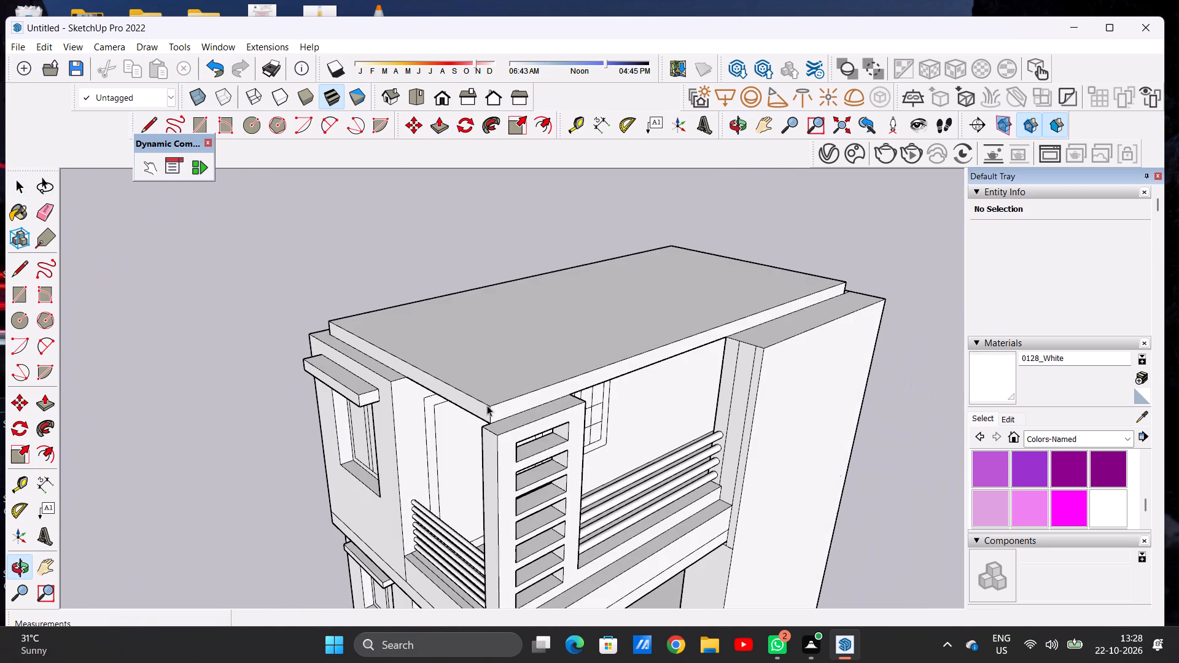
pyautogui.scroll(7, 487, 405)
pyautogui.press('p')
pyautogui.scroll(5, 486, 419)
pyautogui.click(486, 419)
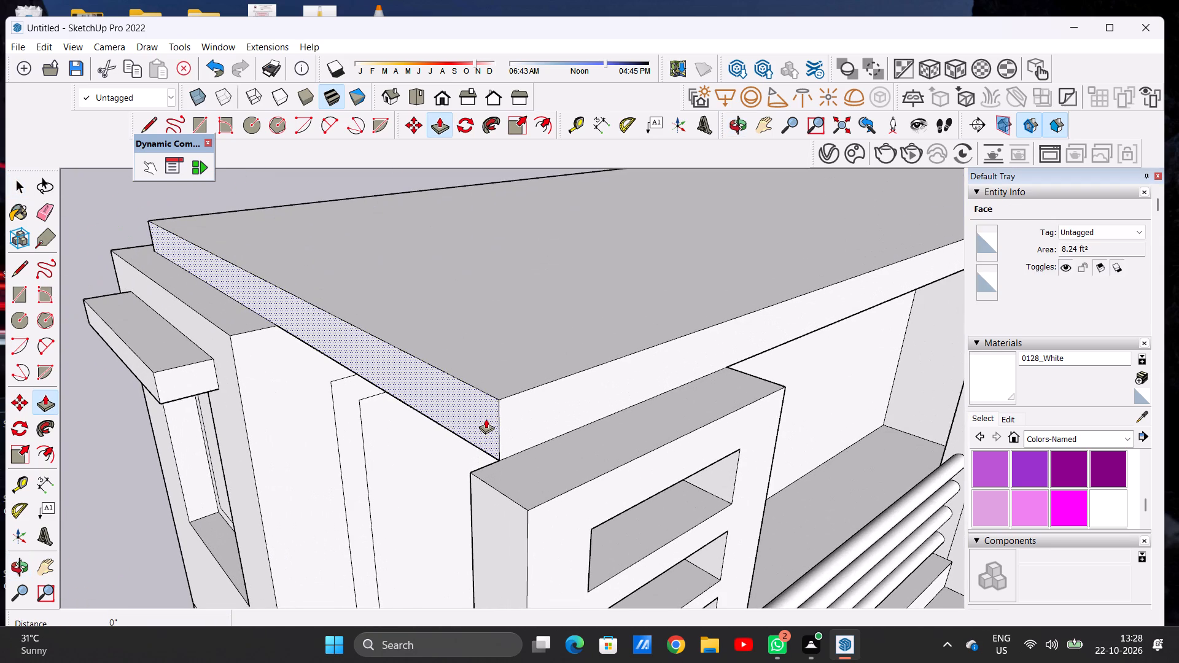
pyautogui.click(470, 475)
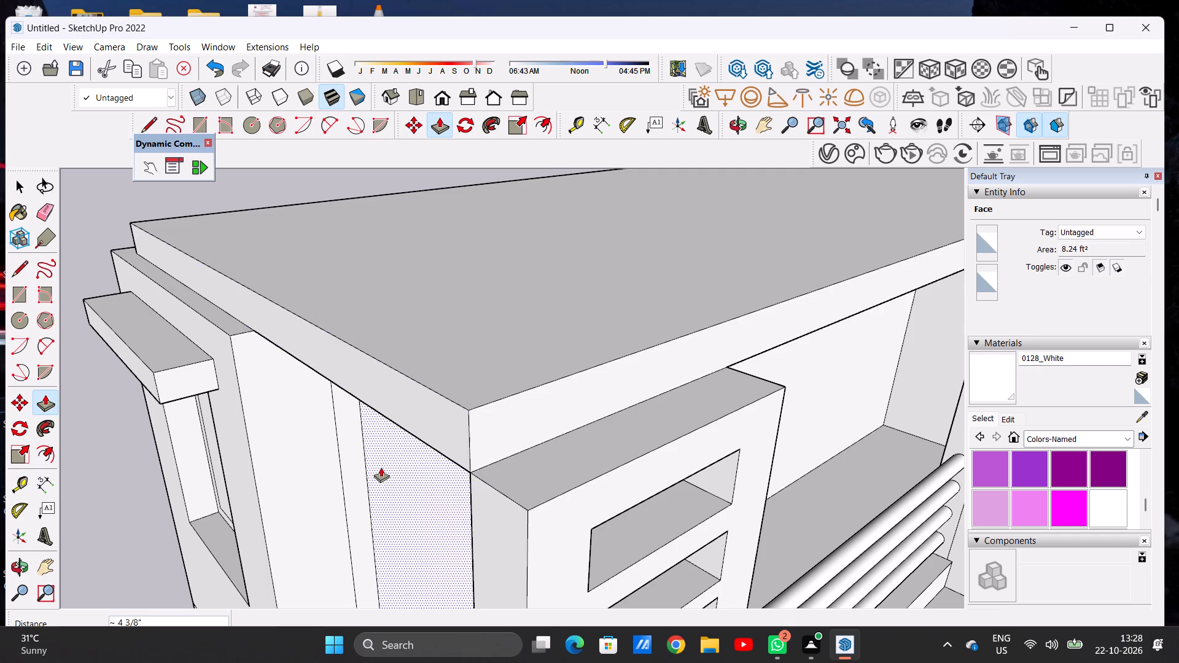
pyautogui.scroll(-5, 381, 467)
pyautogui.scroll(5, 403, 479)
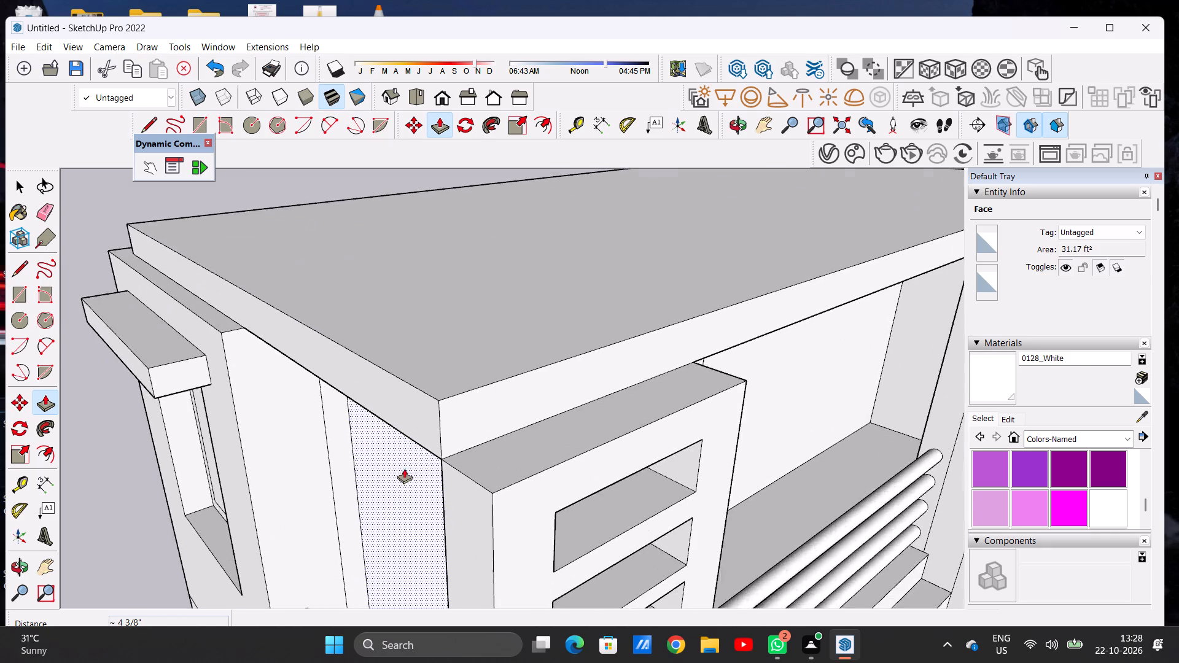
pyautogui.scroll(3, 404, 468)
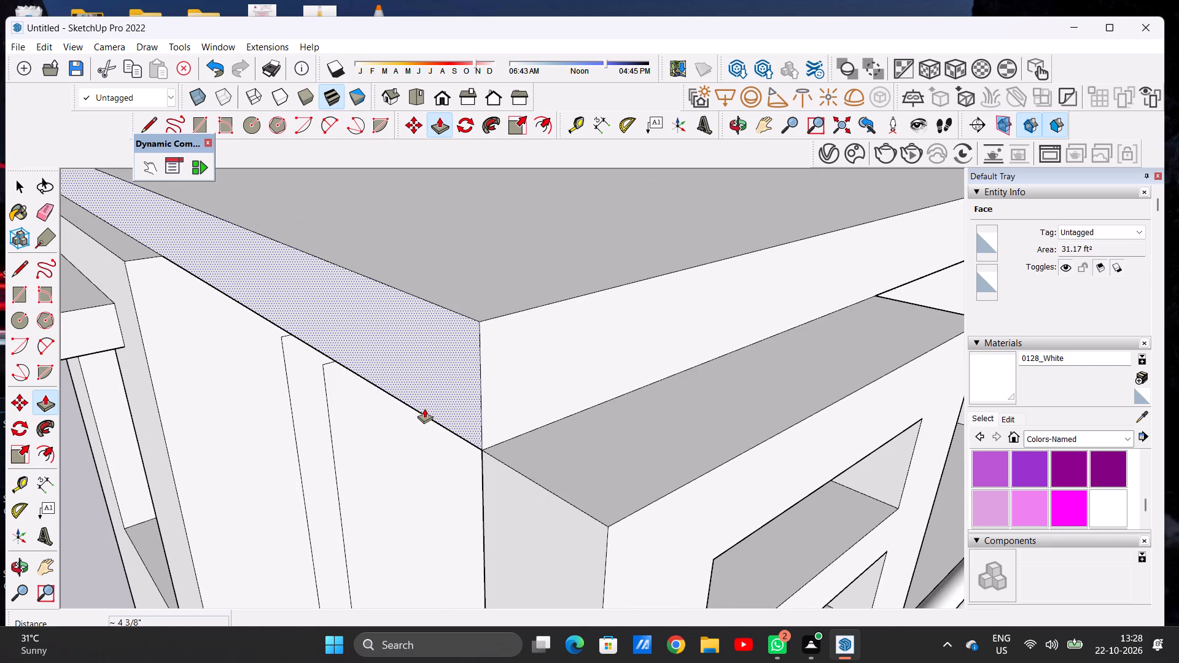
pyautogui.press('space')
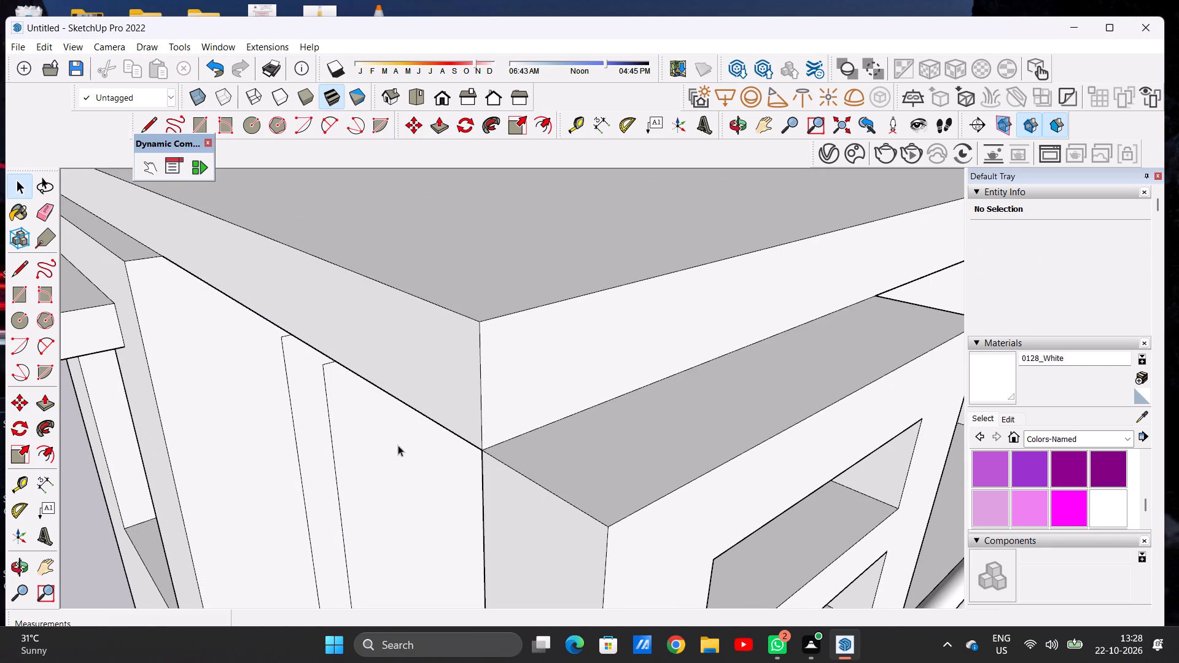
# Extrude the same short end face of the roof slab outward another 4 3/8" or so, past the pierced pillar.
pyautogui.scroll(-12, 279, 407)
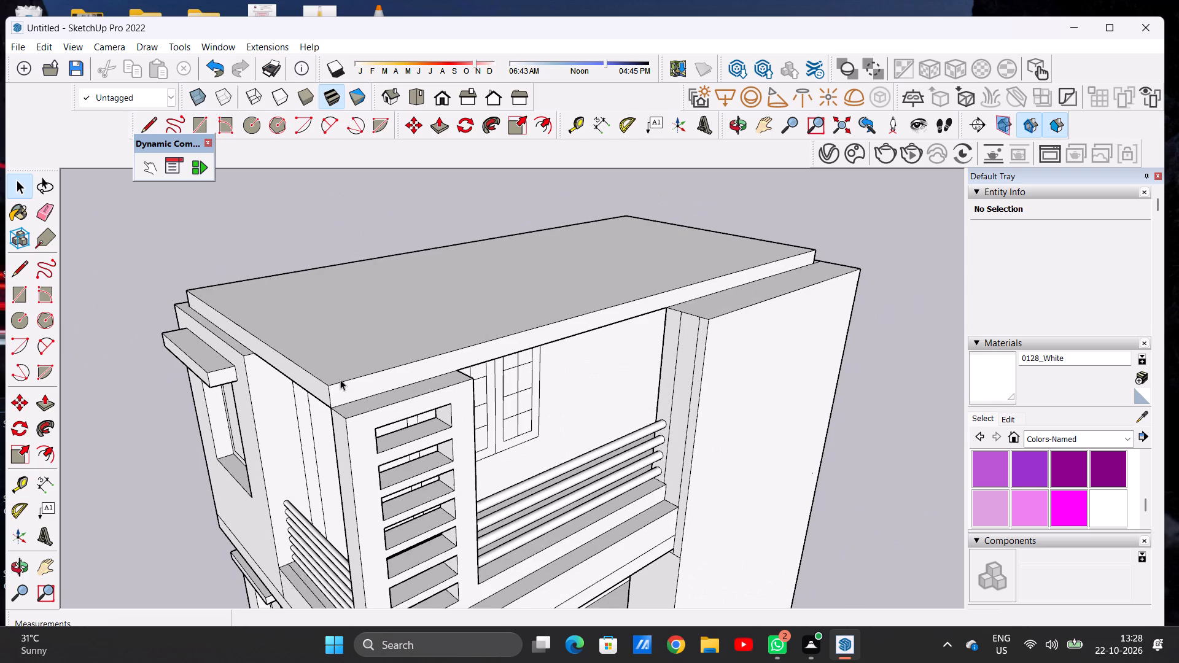
pyautogui.scroll(8, 314, 395)
pyautogui.press('p')
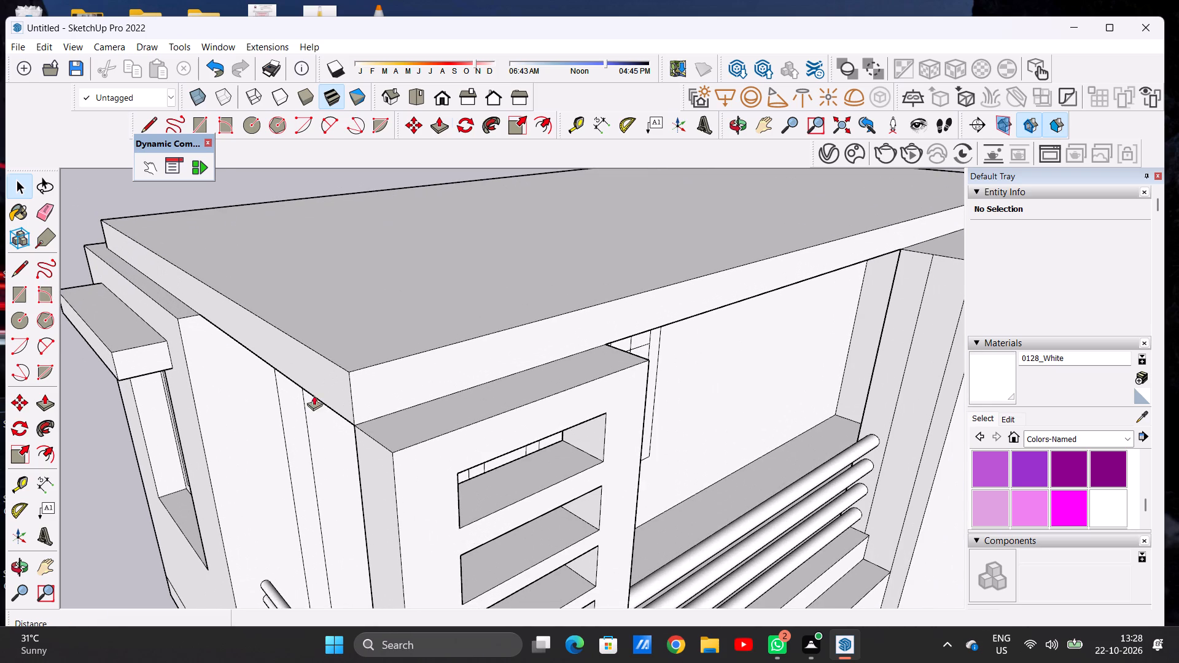
pyautogui.scroll(3, 357, 366)
pyautogui.click(338, 397)
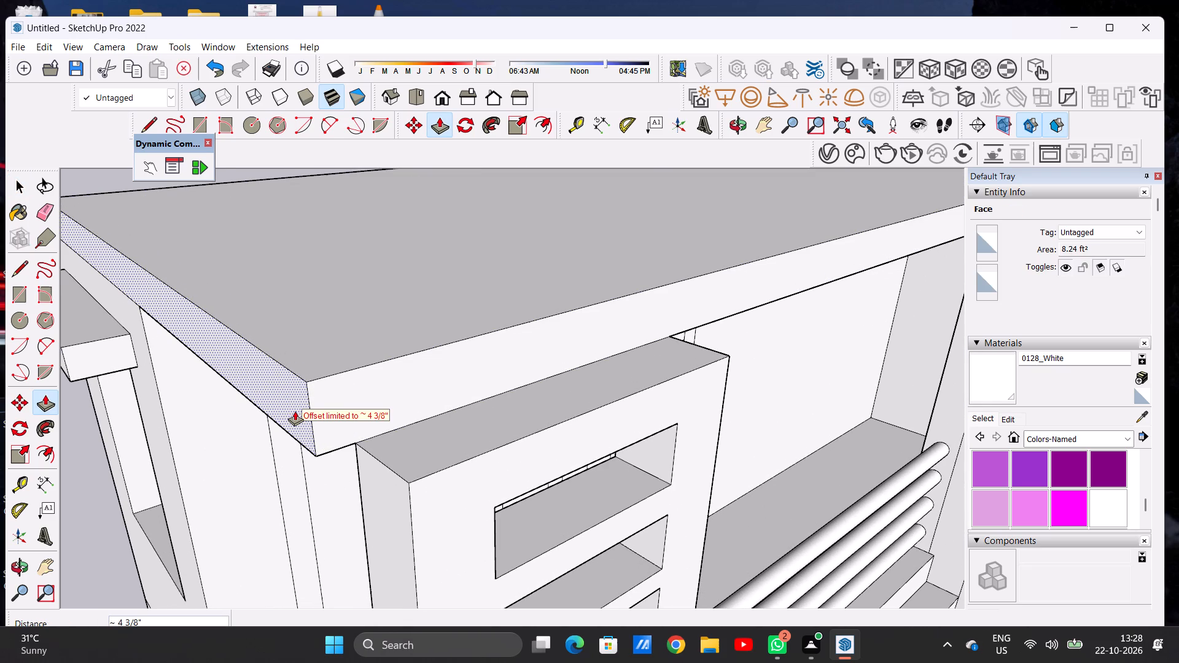
pyautogui.scroll(-12, 295, 411)
pyautogui.click(296, 425)
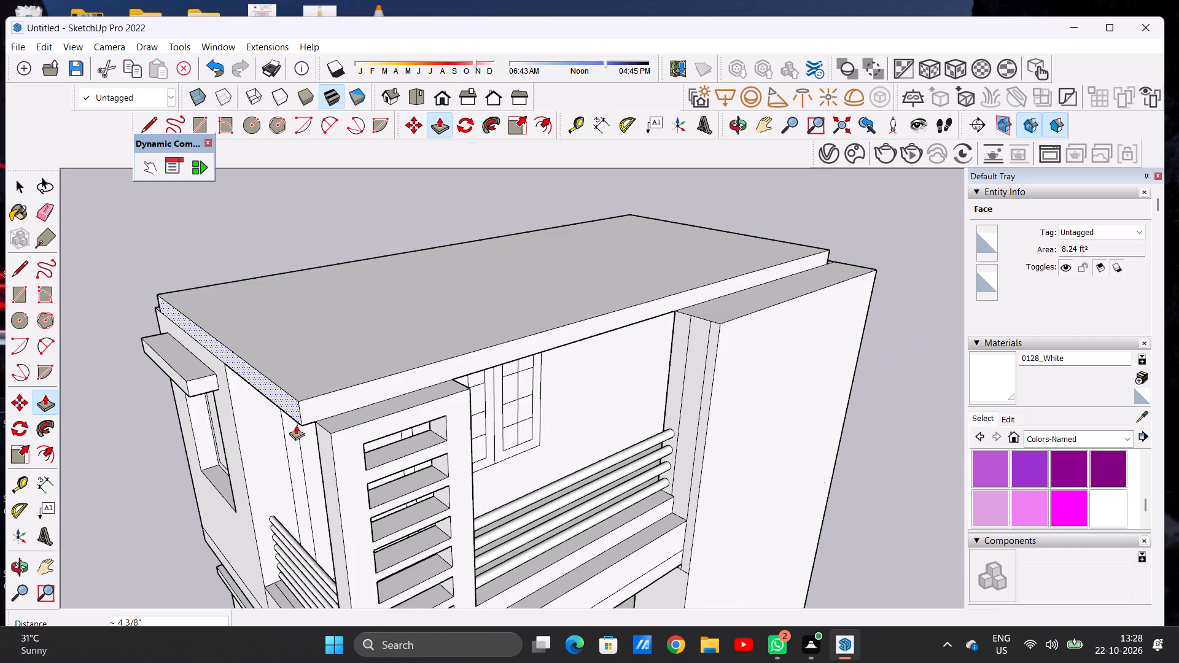
pyautogui.scroll(6, 333, 398)
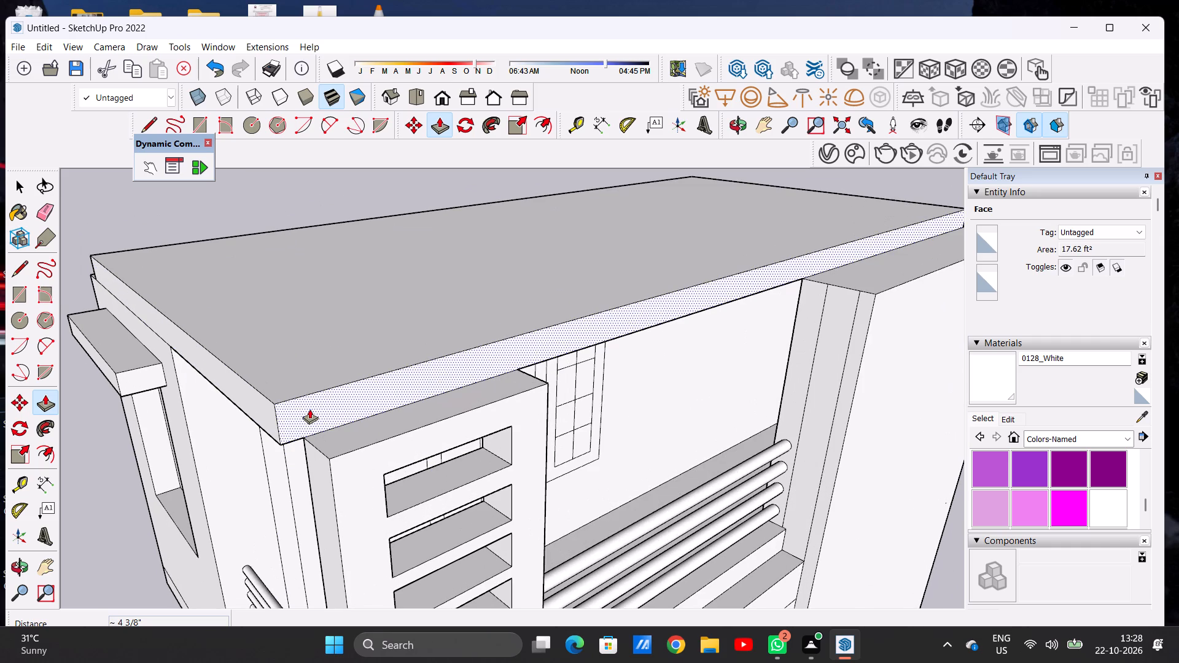
pyautogui.press('space')
# Examine the extended roof slab over the balcony and its junction with the tall front wall.
pyautogui.scroll(-9, 317, 470)
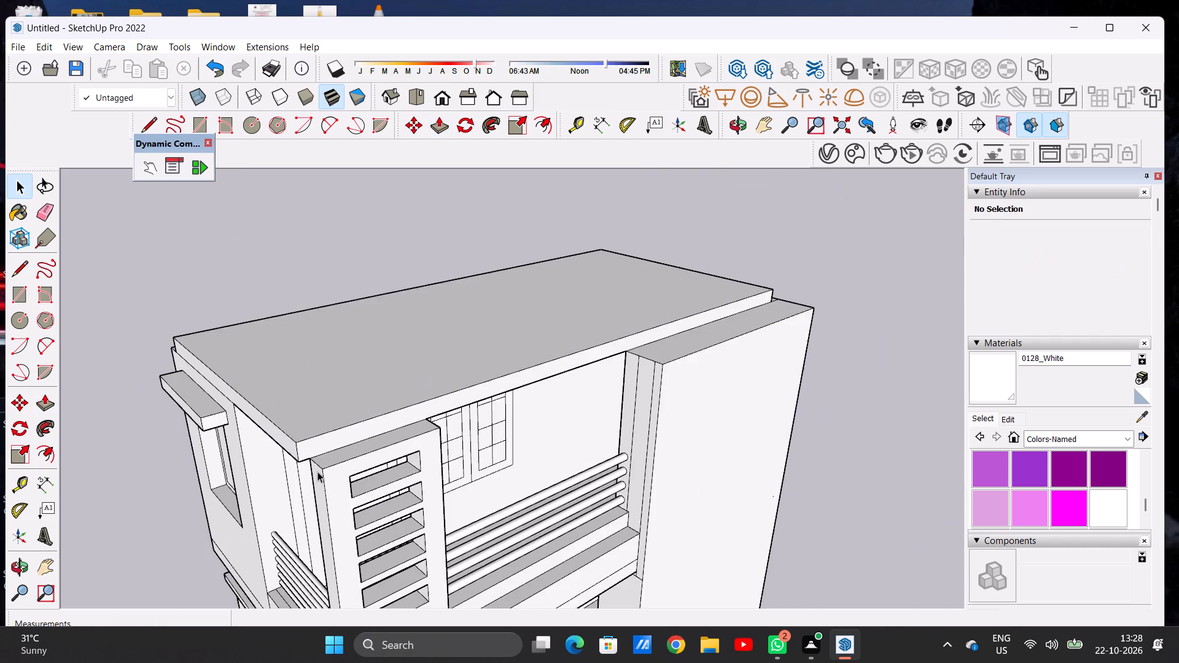
pyautogui.scroll(-6, 317, 471)
pyautogui.moveTo(480, 460); pyautogui.dragTo(191, 514, button='middle')
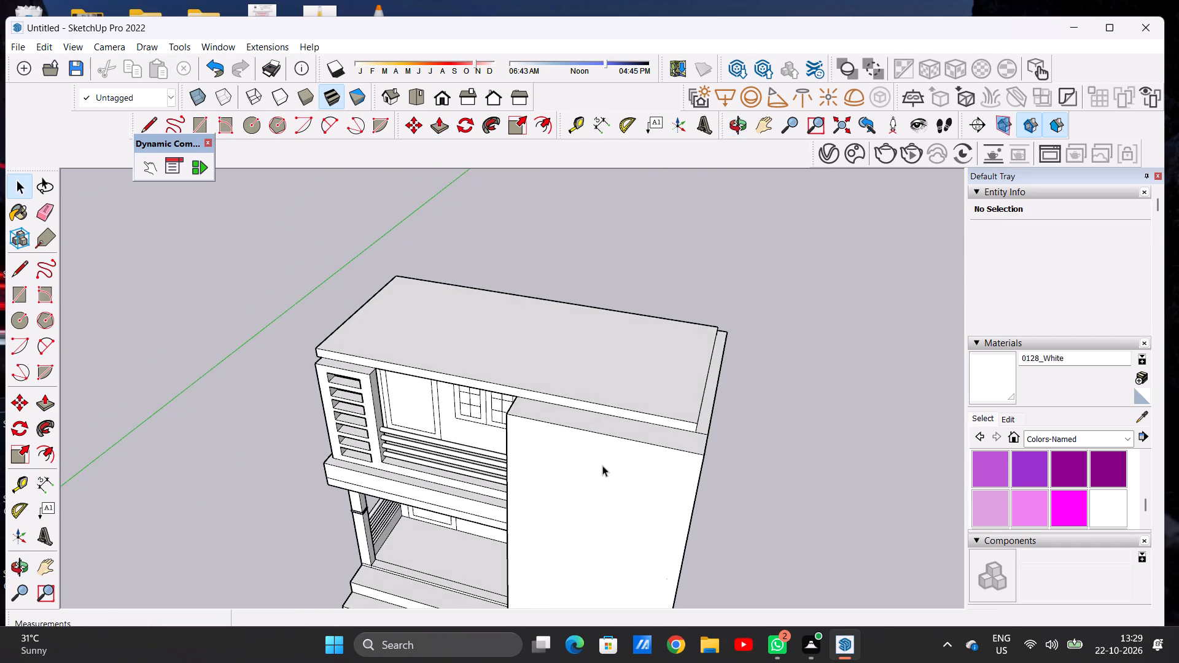
pyautogui.scroll(4, 669, 469)
pyautogui.scroll(-1, 669, 469)
pyautogui.scroll(2, 669, 469)
pyautogui.scroll(-4, 519, 431)
pyautogui.scroll(1, 519, 424)
pyautogui.scroll(-2, 519, 424)
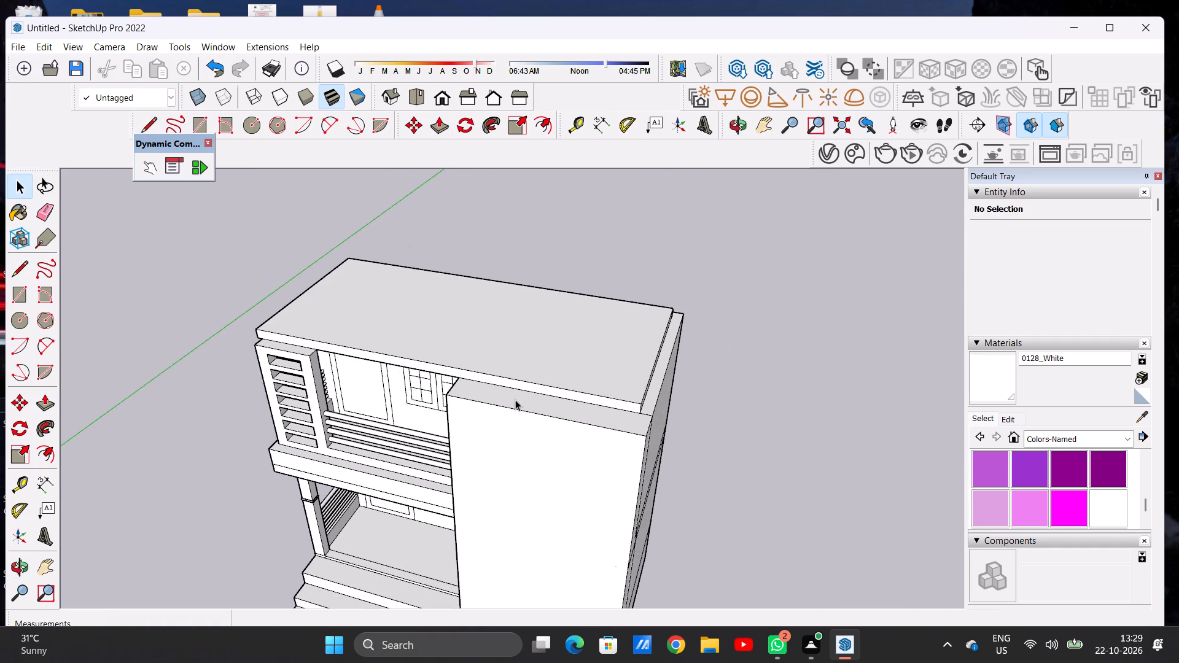
# Draw a vertical line across the roof slab's front edge face, up from the tall front wall's balcony-side corner.
pyautogui.moveTo(515, 401); pyautogui.dragTo(547, 443, button='middle')
pyautogui.moveTo(448, 432); pyautogui.dragTo(488, 427, button='middle')
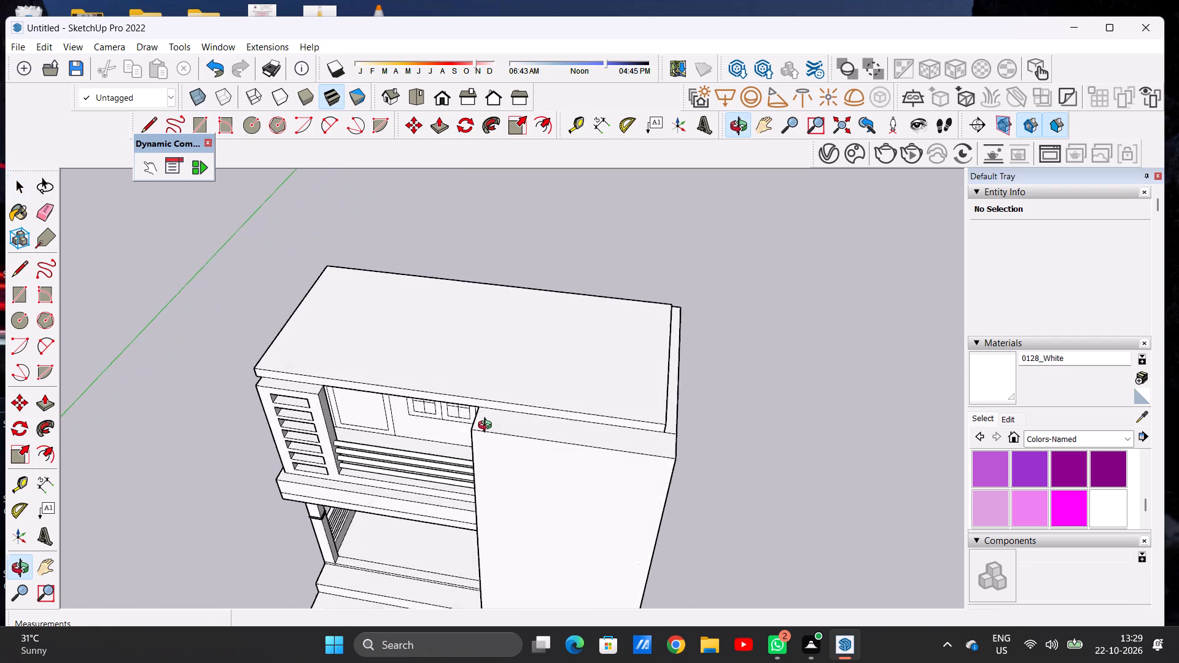
pyautogui.moveTo(488, 427); pyautogui.dragTo(502, 424, button='middle')
pyautogui.scroll(1, 502, 424)
pyautogui.scroll(-1, 502, 422)
pyautogui.scroll(8, 502, 422)
pyautogui.press('l')
pyautogui.scroll(2, 502, 396)
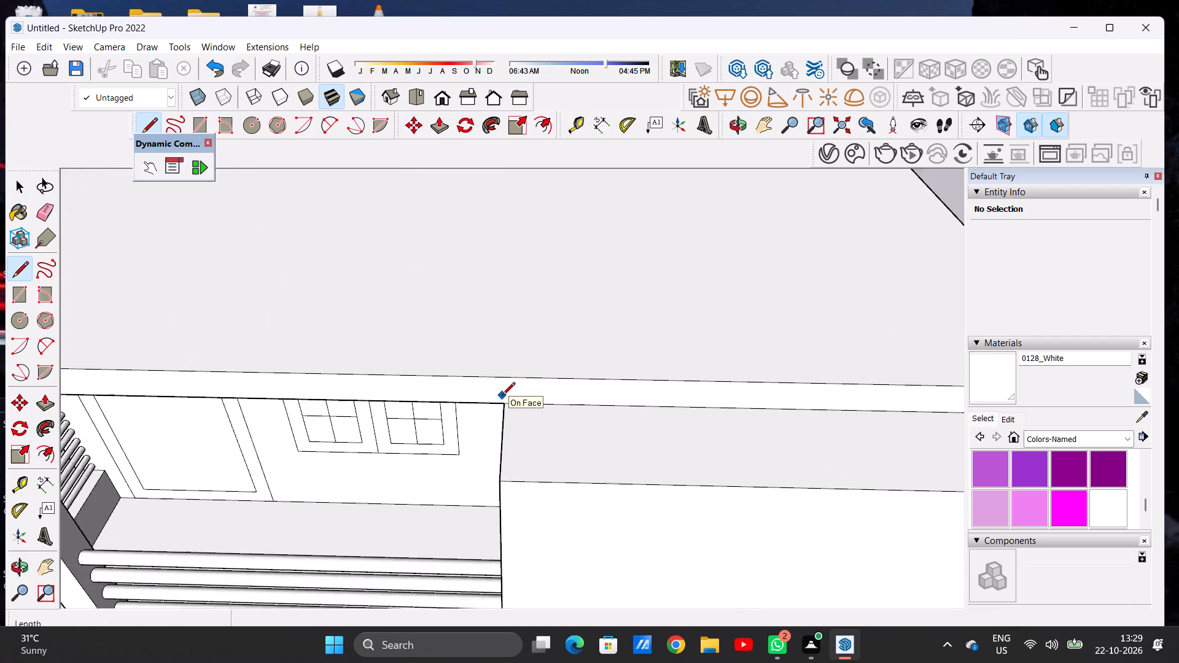
pyautogui.scroll(4, 502, 396)
pyautogui.click(500, 409)
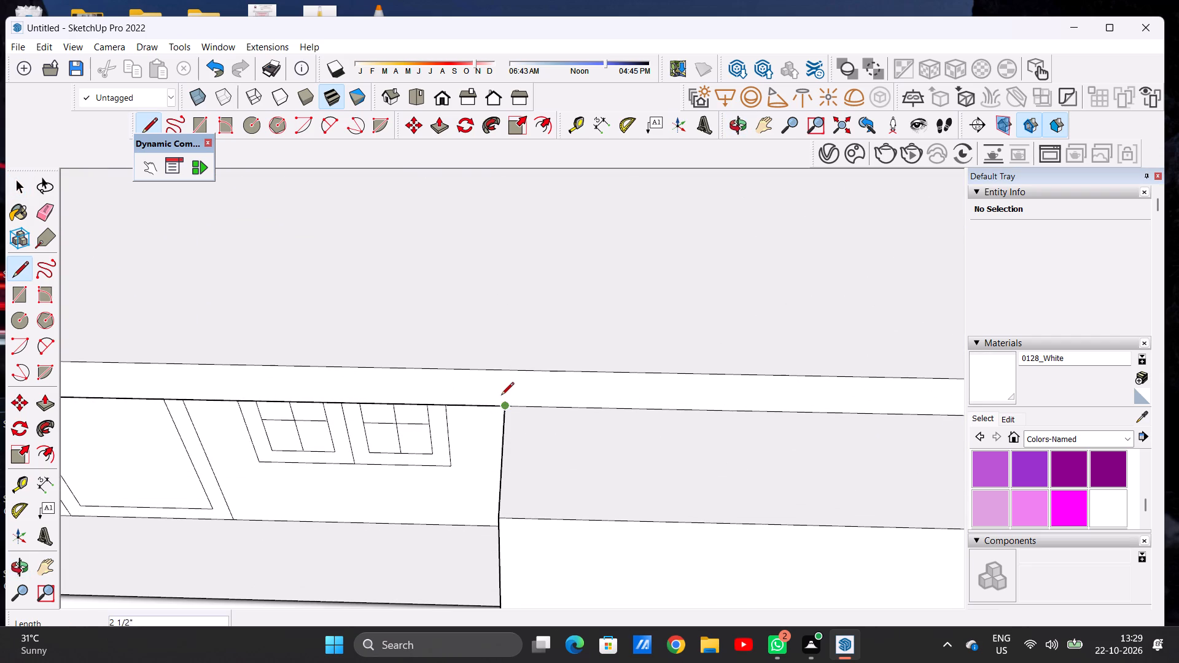
pyautogui.click(505, 370)
pyautogui.press('space')
# Extrude the balcony-side portion of the roof slab's split front face outward about 1' 4 3/8" over the pierced pillar.
pyautogui.scroll(-15, 472, 419)
pyautogui.moveTo(494, 459); pyautogui.dragTo(521, 335, button='middle')
pyautogui.scroll(1, 352, 401)
pyautogui.scroll(-1, 352, 401)
pyautogui.scroll(2, 352, 401)
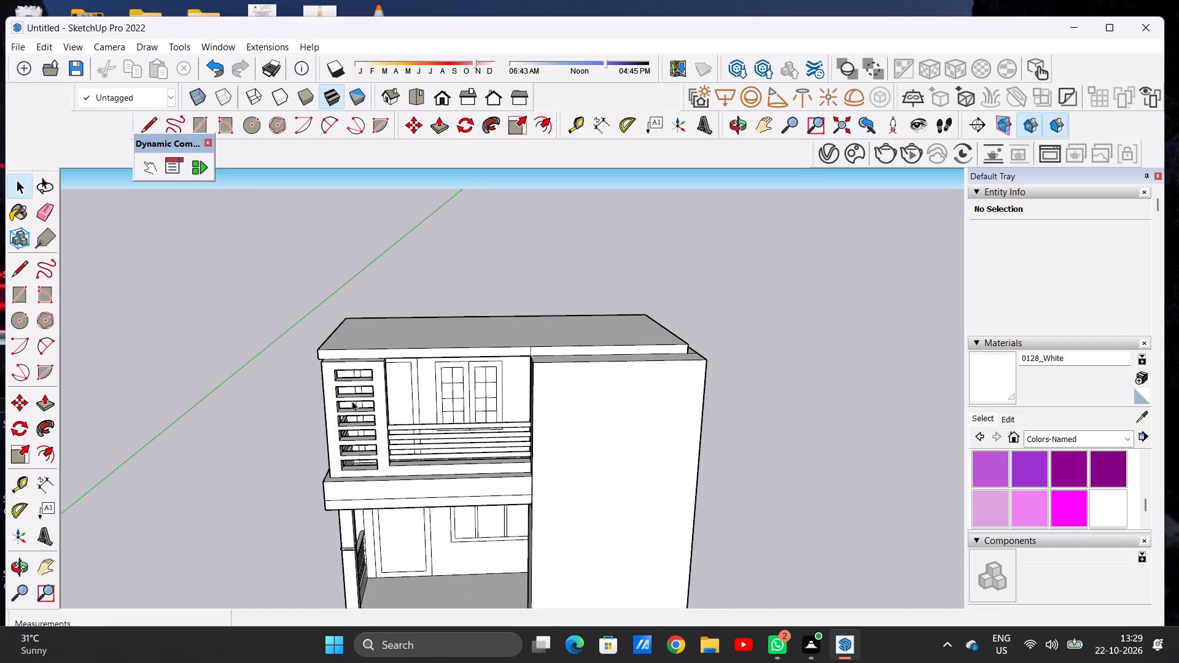
pyautogui.moveTo(300, 404); pyautogui.dragTo(472, 427, button='middle')
pyautogui.scroll(7, 406, 402)
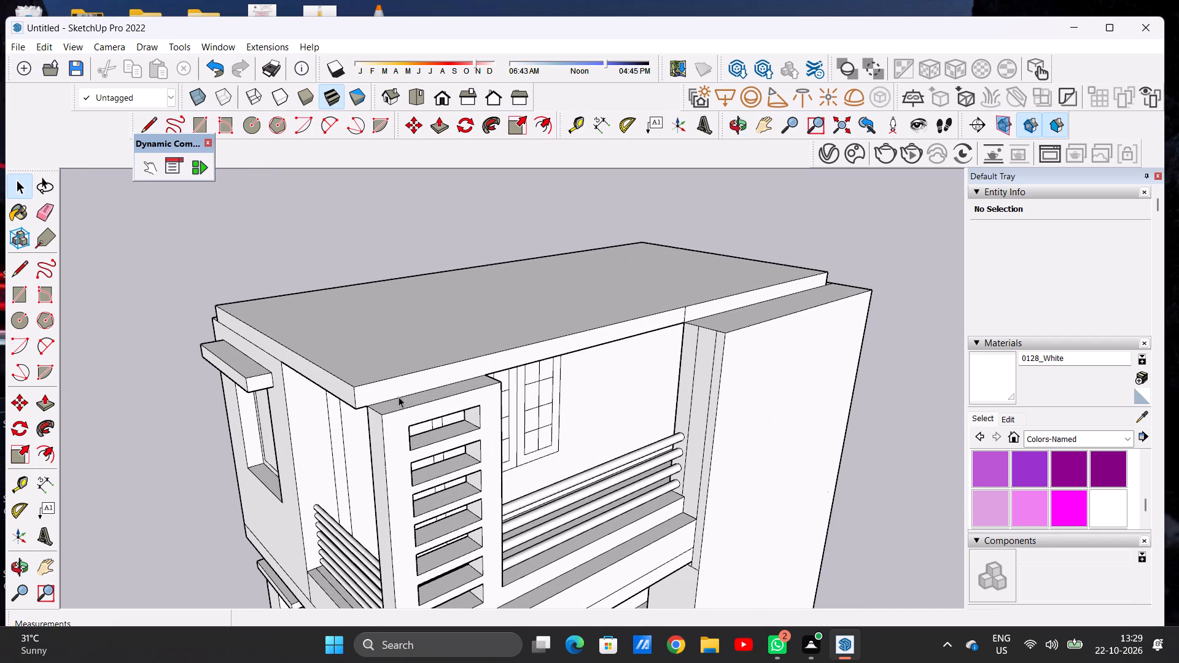
pyautogui.press('p')
pyautogui.scroll(6, 344, 394)
pyautogui.click(365, 398)
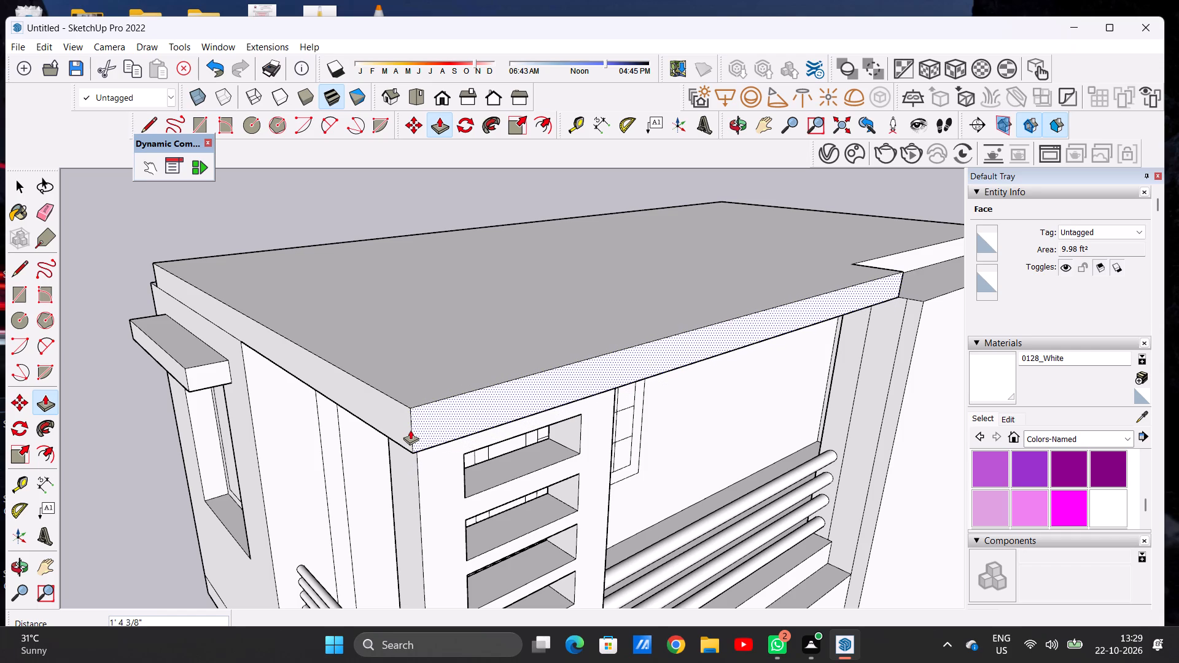
pyautogui.click(410, 430)
pyautogui.press('space')
# Extrude the middle vertical strip on the tall wall's balcony-facing side about 6 7/16" toward the balcony.
pyautogui.moveTo(433, 500); pyautogui.dragTo(343, 362, button='middle')
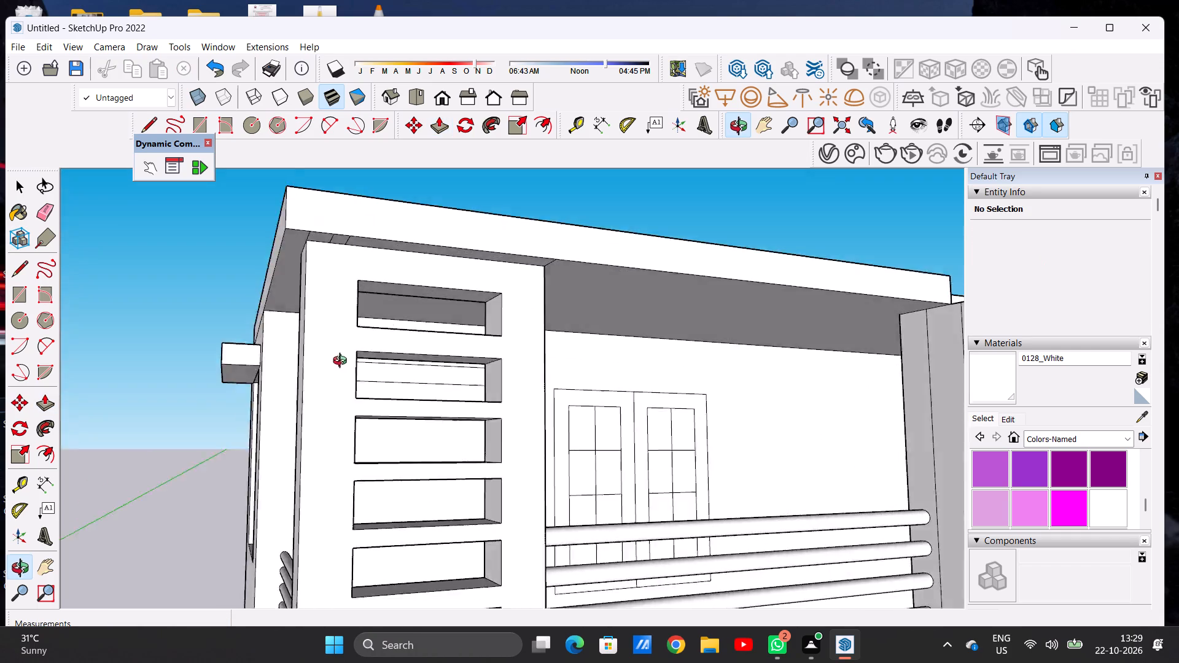
pyautogui.moveTo(343, 362); pyautogui.dragTo(252, 465, button='middle')
pyautogui.scroll(-4, 316, 411)
pyautogui.scroll(-4, 427, 392)
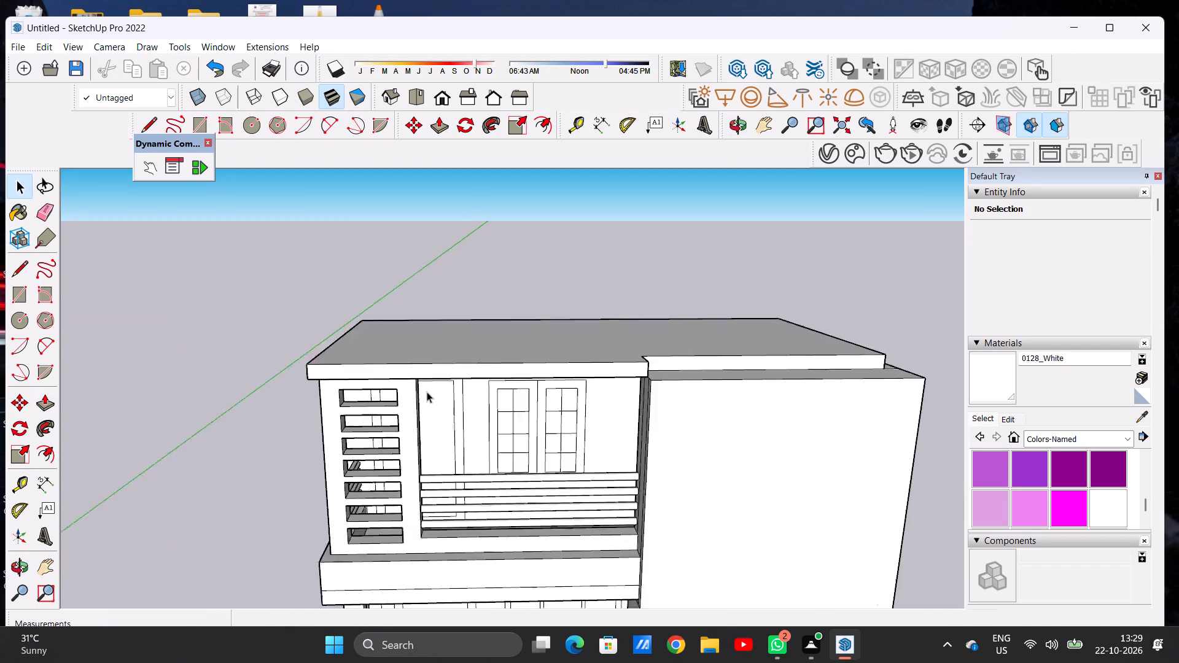
pyautogui.scroll(-2, 427, 392)
pyautogui.scroll(-1, 534, 394)
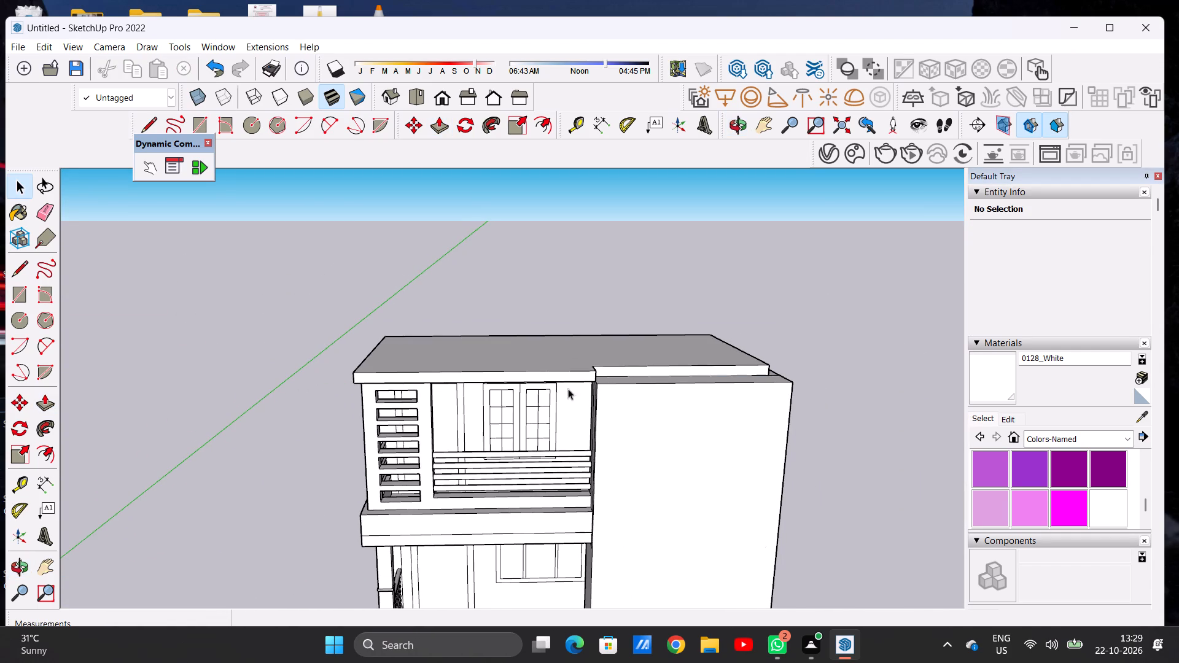
pyautogui.scroll(1, 605, 392)
pyautogui.scroll(-1, 605, 392)
pyautogui.scroll(4, 605, 392)
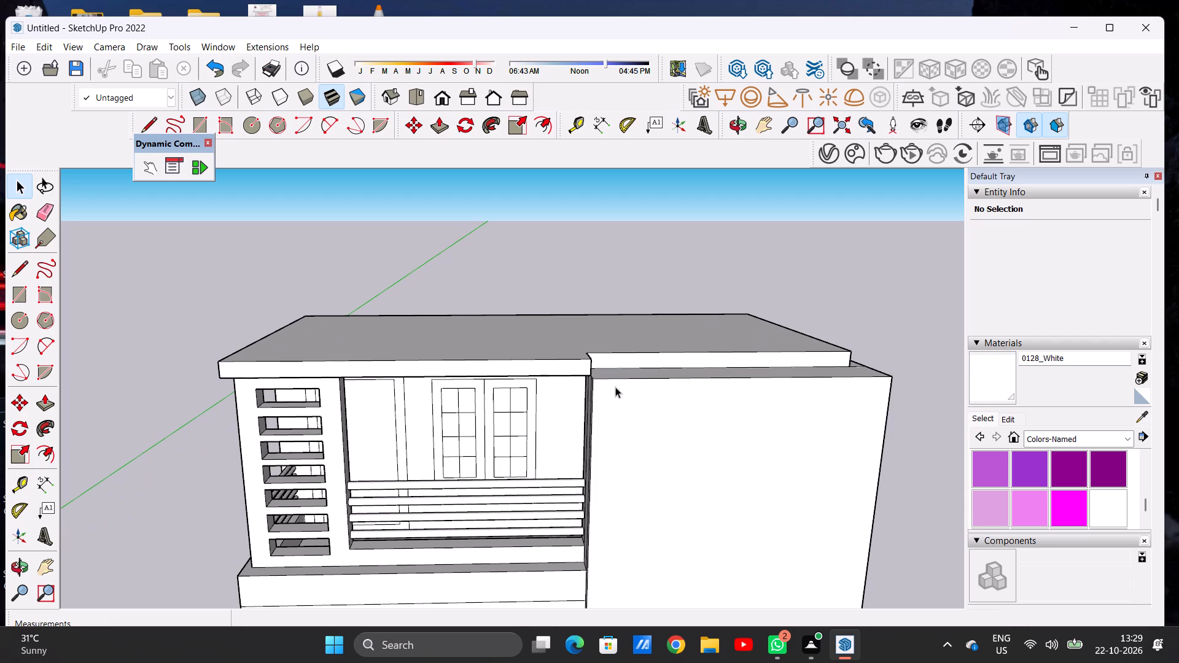
pyautogui.scroll(-5, 634, 365)
pyautogui.moveTo(531, 445); pyautogui.dragTo(688, 419, button='middle')
pyautogui.scroll(9, 631, 378)
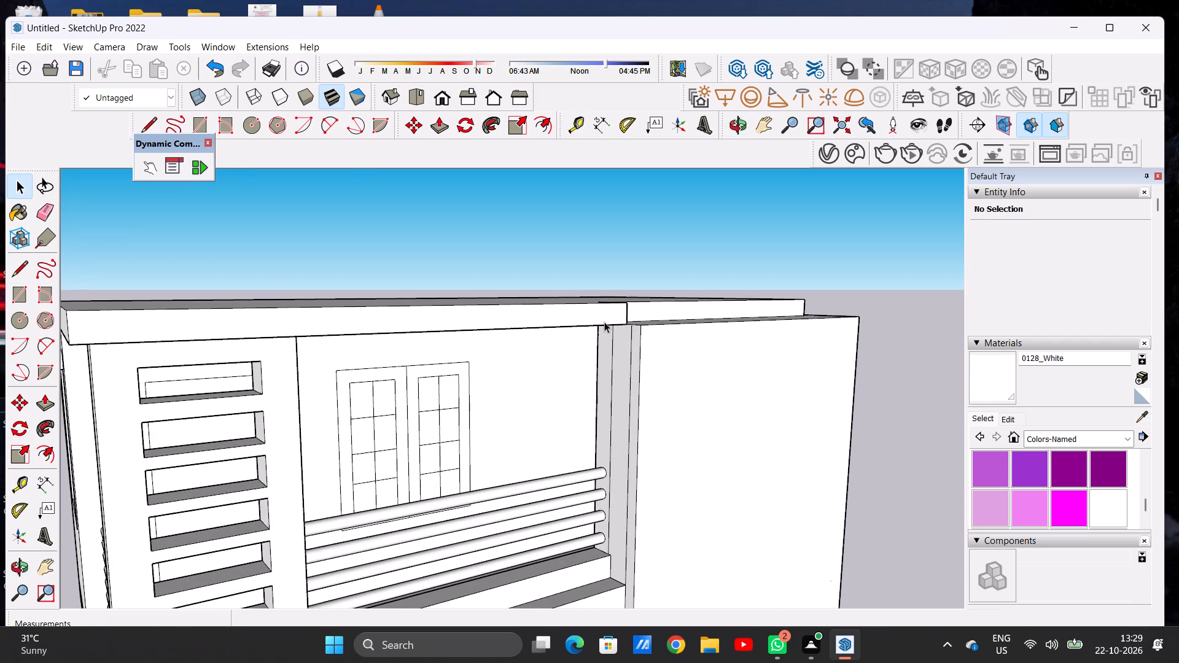
pyautogui.press('p')
pyautogui.scroll(5, 617, 341)
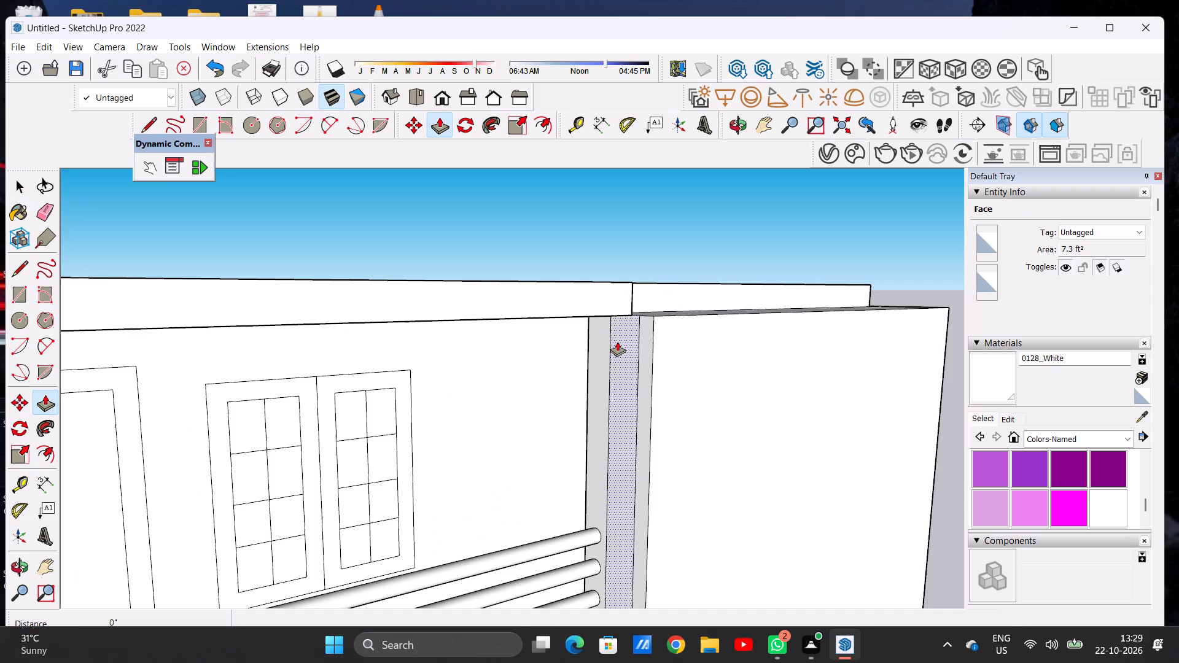
pyautogui.click(617, 341)
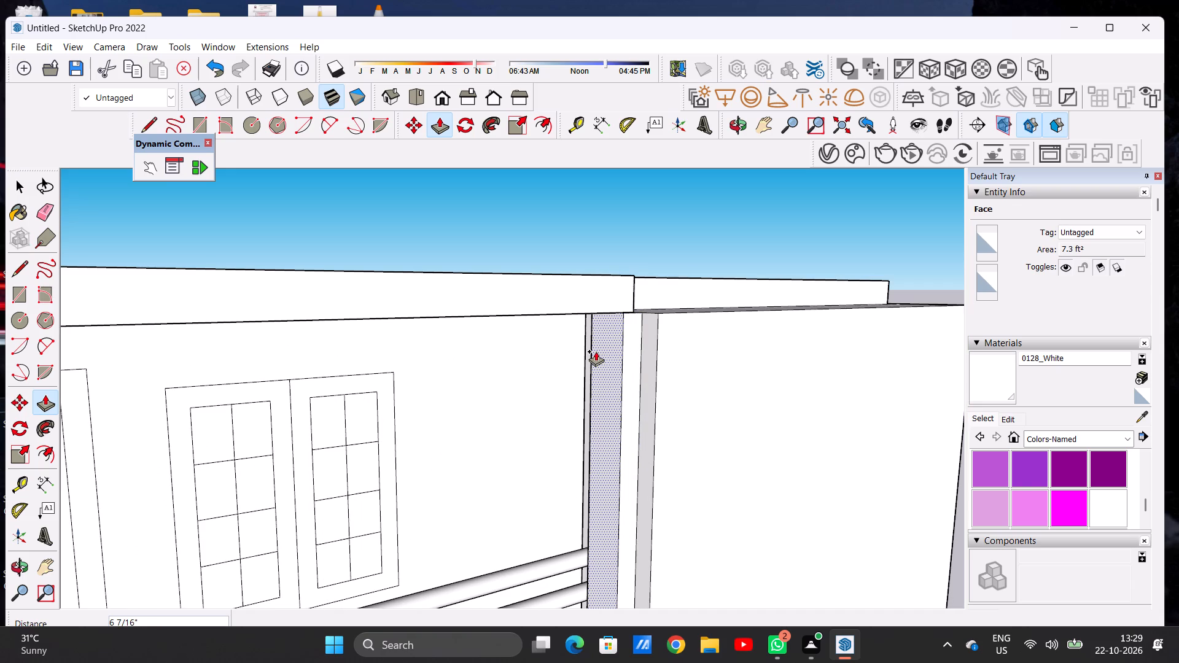
pyautogui.click(597, 351)
pyautogui.press('space')
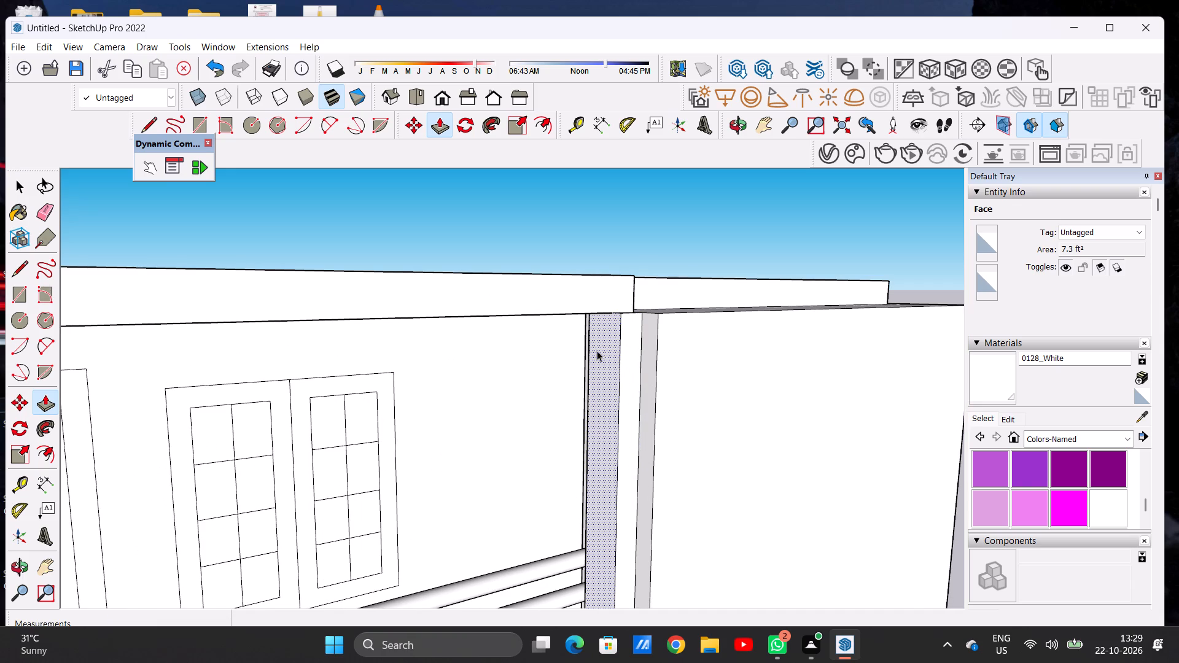
# Push the roof overhang's front face back about 2 3/4" to the point where its corner meets the tall wall's top.
pyautogui.scroll(-8, 597, 351)
pyautogui.moveTo(558, 444); pyautogui.dragTo(400, 451, button='middle')
pyautogui.scroll(-3, 385, 451)
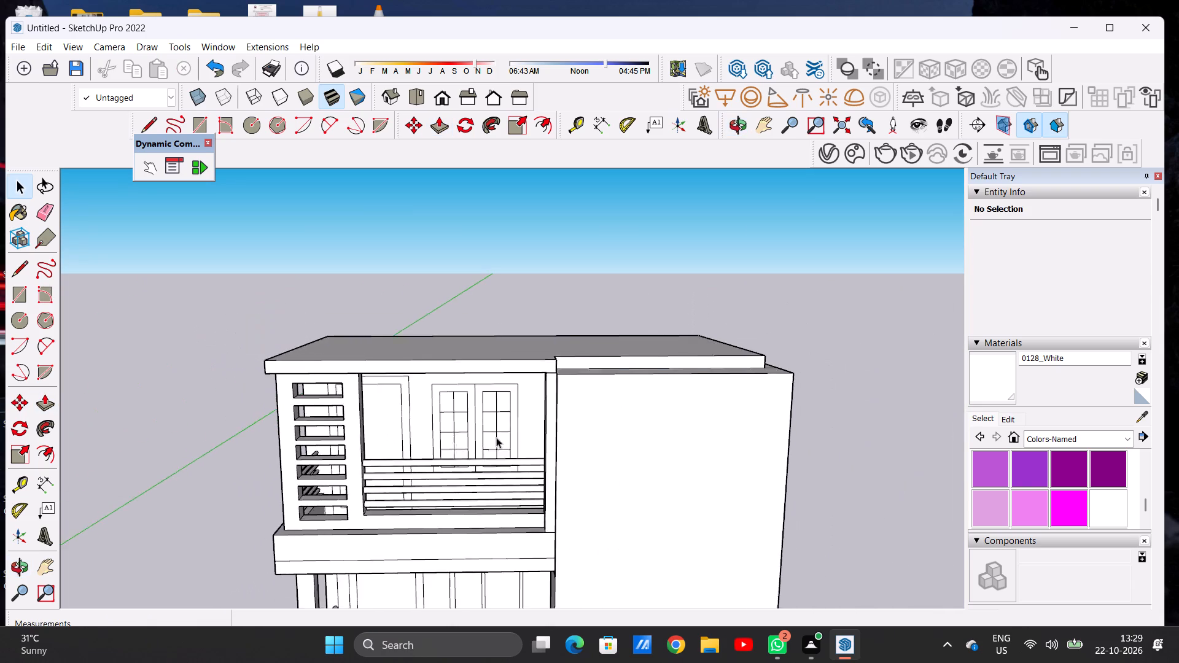
pyautogui.scroll(-1, 496, 437)
pyautogui.scroll(7, 547, 386)
pyautogui.moveTo(547, 385); pyautogui.dragTo(287, 439, button='middle')
pyautogui.scroll(7, 347, 405)
pyautogui.scroll(-7, 348, 403)
pyautogui.moveTo(427, 412); pyautogui.dragTo(470, 419, button='middle')
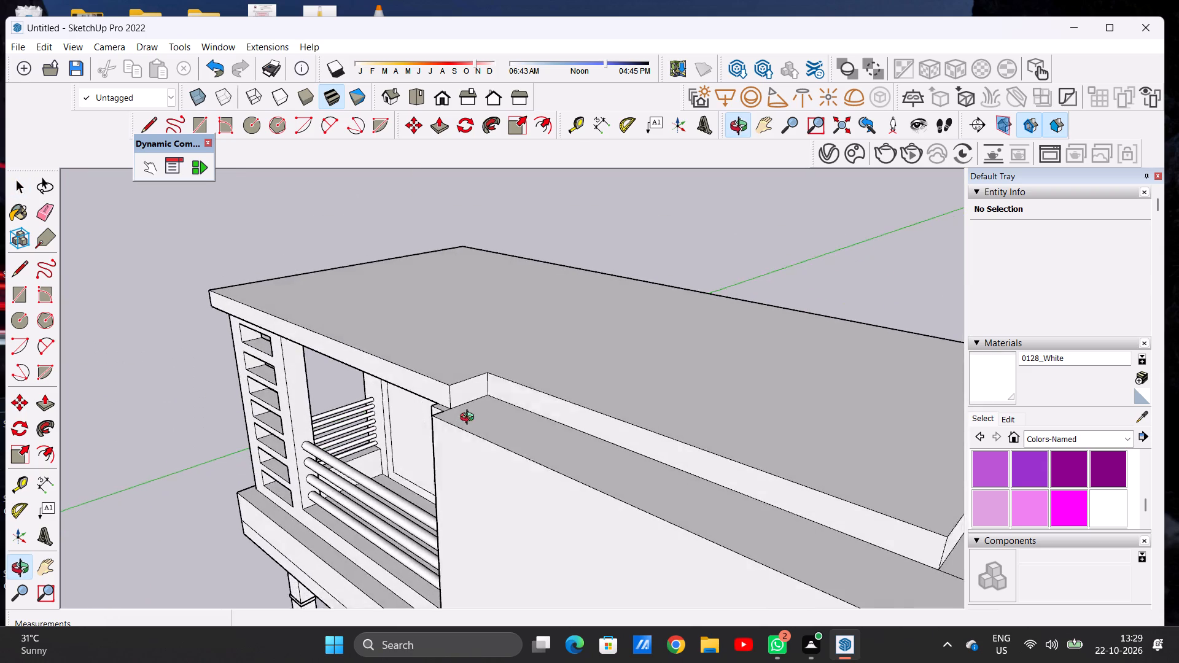
pyautogui.moveTo(470, 419); pyautogui.dragTo(475, 416, button='middle')
pyautogui.scroll(13, 449, 390)
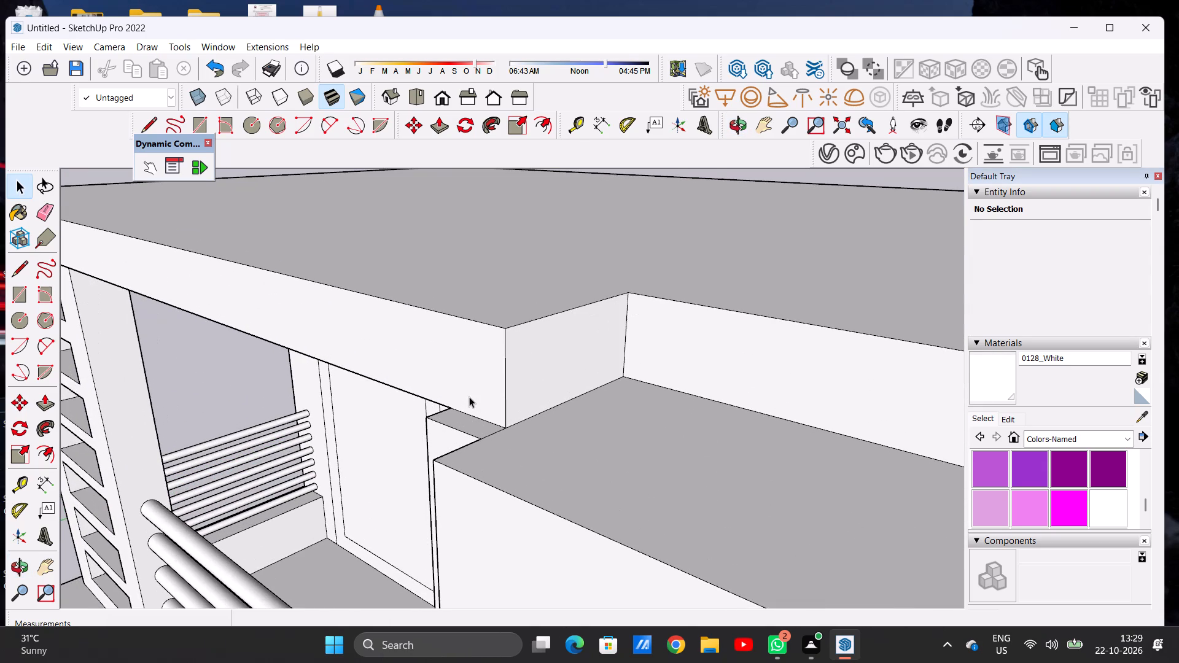
pyautogui.press('p')
pyautogui.click(473, 397)
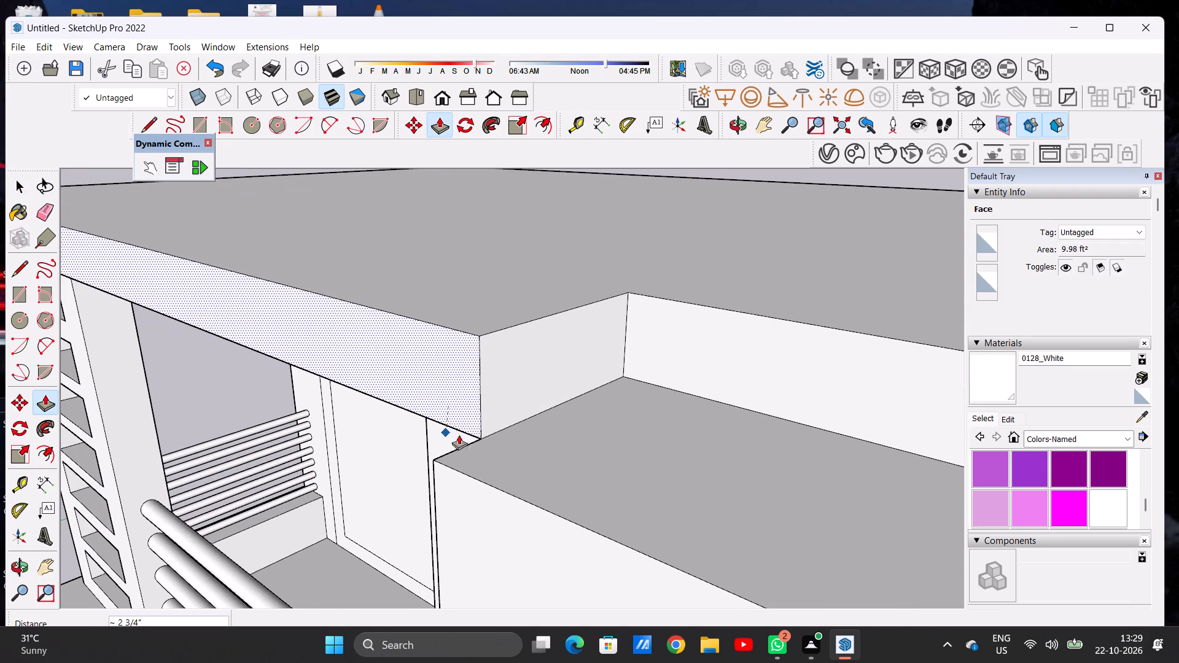
pyautogui.click(480, 436)
pyautogui.press('space')
# Erase the short horizontal edge between the roof overhang's front face and the wall strip beside the balcony.
pyautogui.scroll(-17, 483, 430)
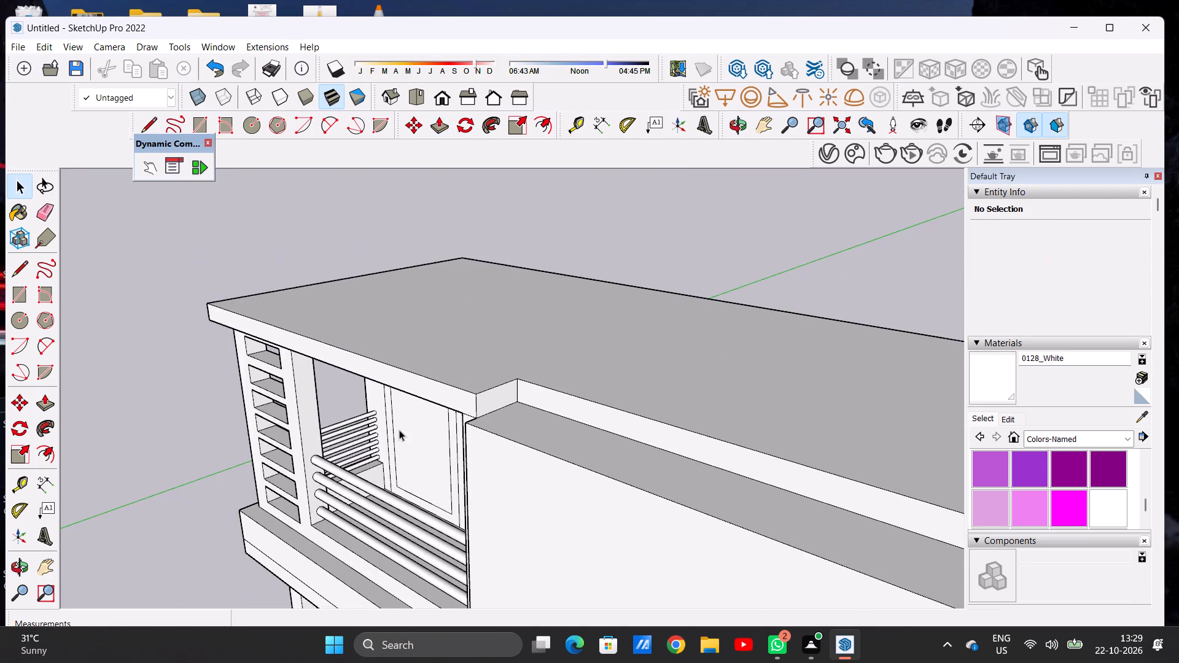
pyautogui.moveTo(399, 430); pyautogui.dragTo(561, 421, button='middle')
pyautogui.scroll(-5, 377, 424)
pyautogui.scroll(7, 577, 409)
pyautogui.moveTo(573, 394); pyautogui.dragTo(606, 371, button='middle')
pyautogui.scroll(15, 606, 371)
pyautogui.scroll(-1, 606, 371)
pyautogui.scroll(1, 606, 371)
pyautogui.press('e')
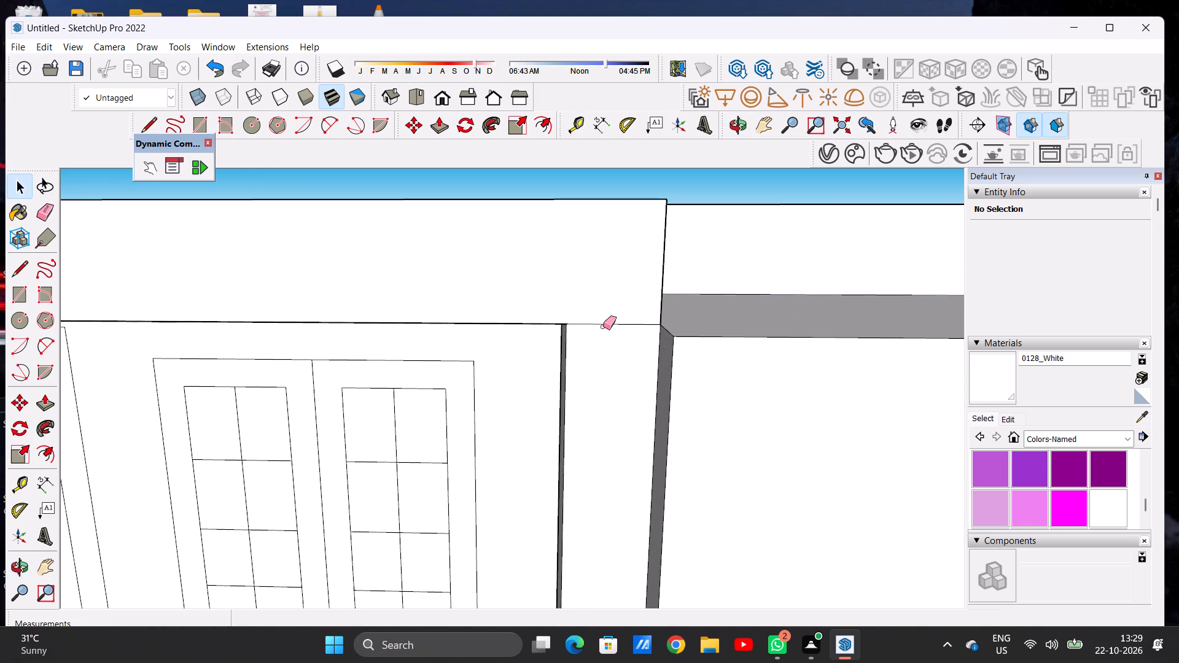
pyautogui.moveTo(600, 321); pyautogui.dragTo(600, 337)
pyautogui.press('space')
# Examine the front facade around the roof overhang, the balcony and the tall front wall.
pyautogui.scroll(-9, 600, 337)
pyautogui.scroll(-8, 389, 379)
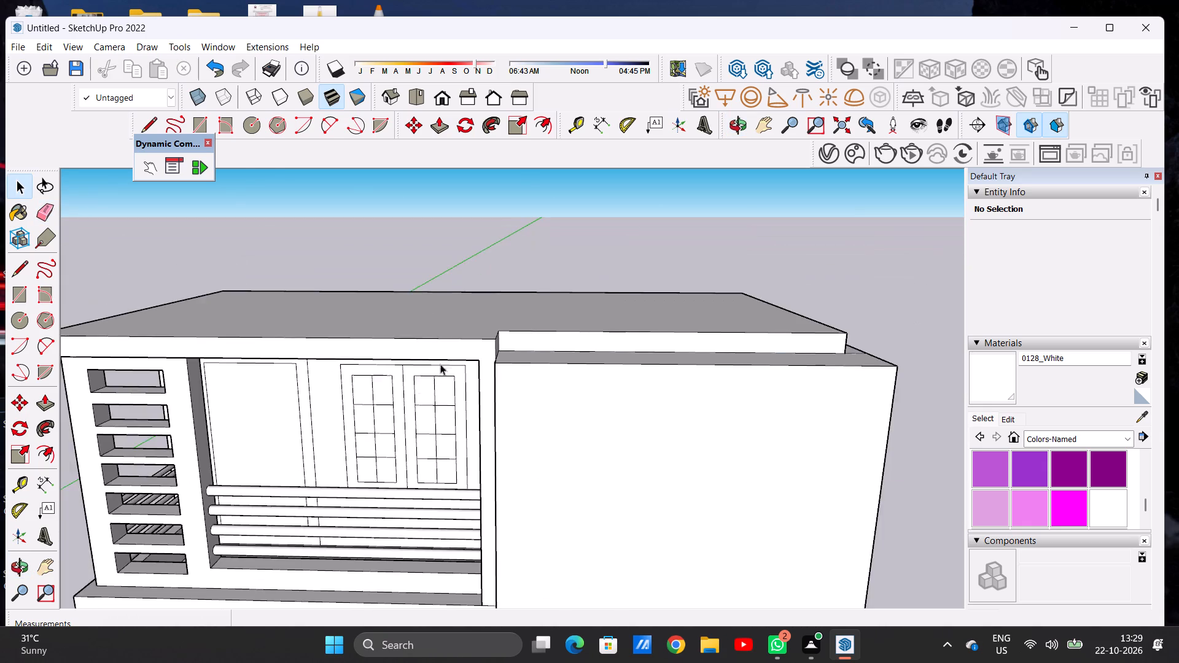
pyautogui.scroll(-9, 440, 364)
pyautogui.scroll(1, 478, 344)
pyautogui.scroll(-2, 480, 350)
pyautogui.scroll(2, 340, 459)
pyautogui.scroll(-1, 340, 459)
pyautogui.scroll(3, 340, 459)
pyautogui.moveTo(427, 414); pyautogui.dragTo(471, 408, button='middle')
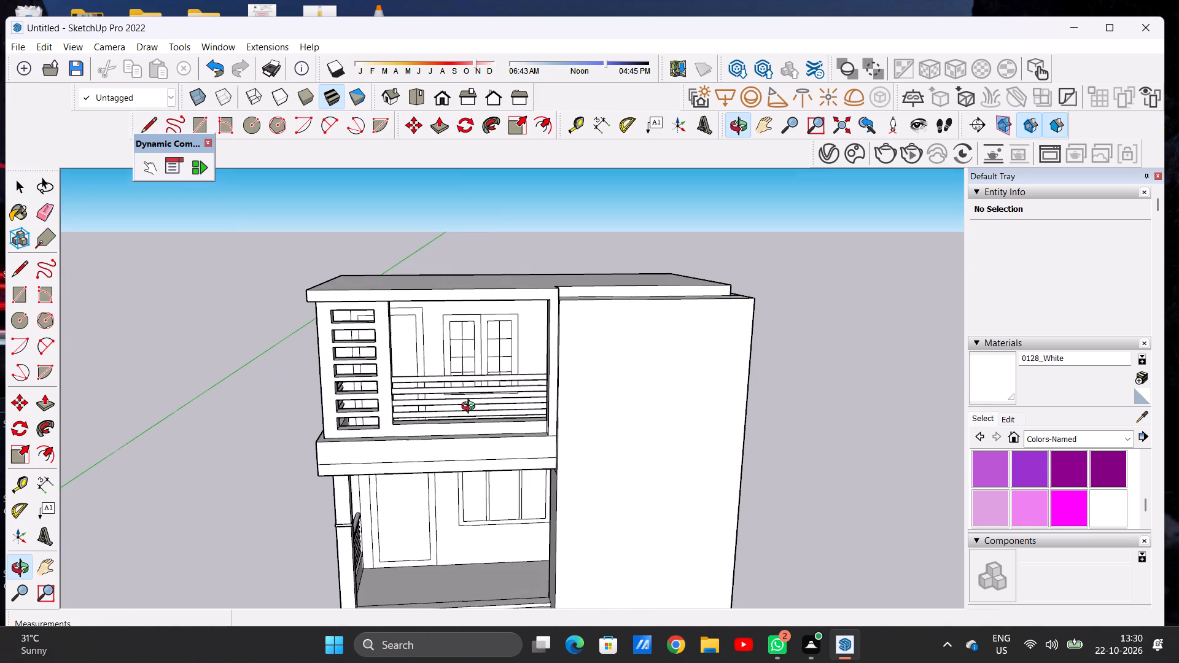
pyautogui.moveTo(471, 408); pyautogui.dragTo(433, 428, button='middle')
pyautogui.scroll(-1, 475, 463)
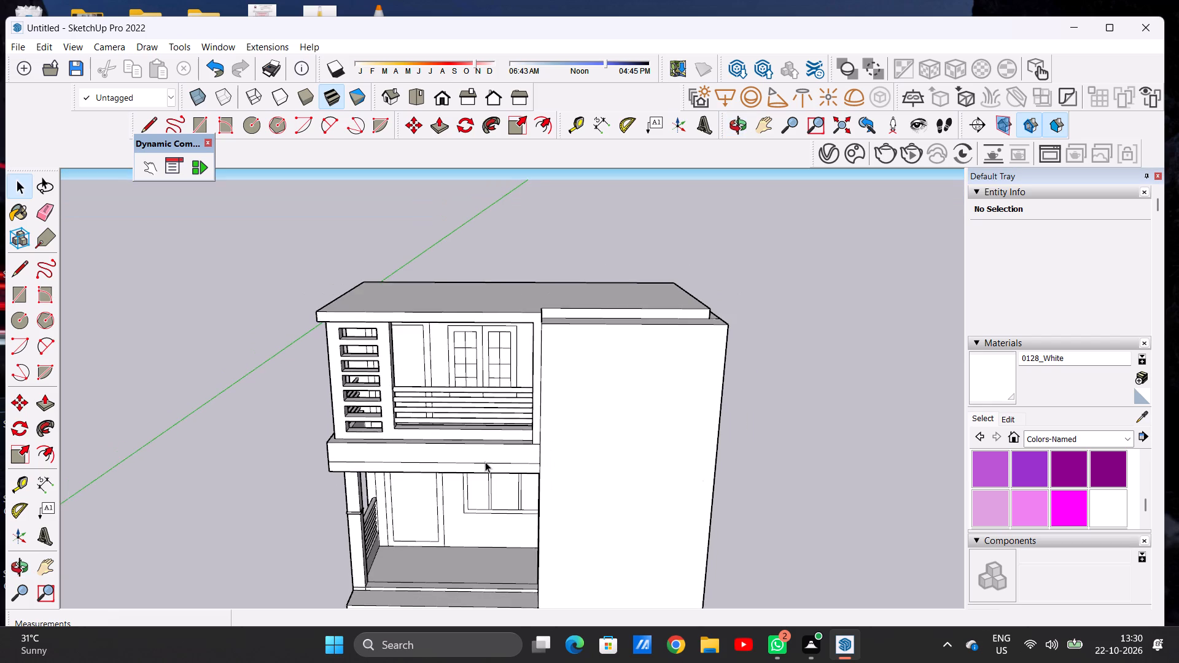
# Draw a vertical line about 1' 5 5/16" long down the balcony slab's front face, in line with the wall strip's edge.
pyautogui.scroll(8, 518, 459)
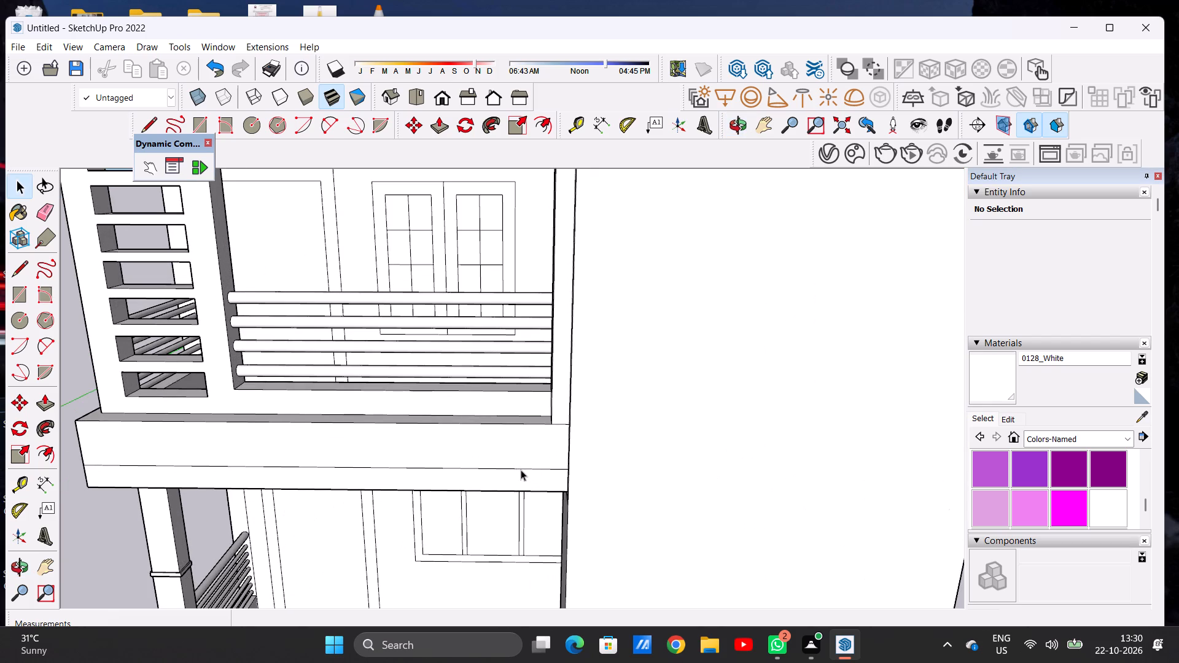
pyautogui.scroll(4, 521, 470)
pyautogui.press('l')
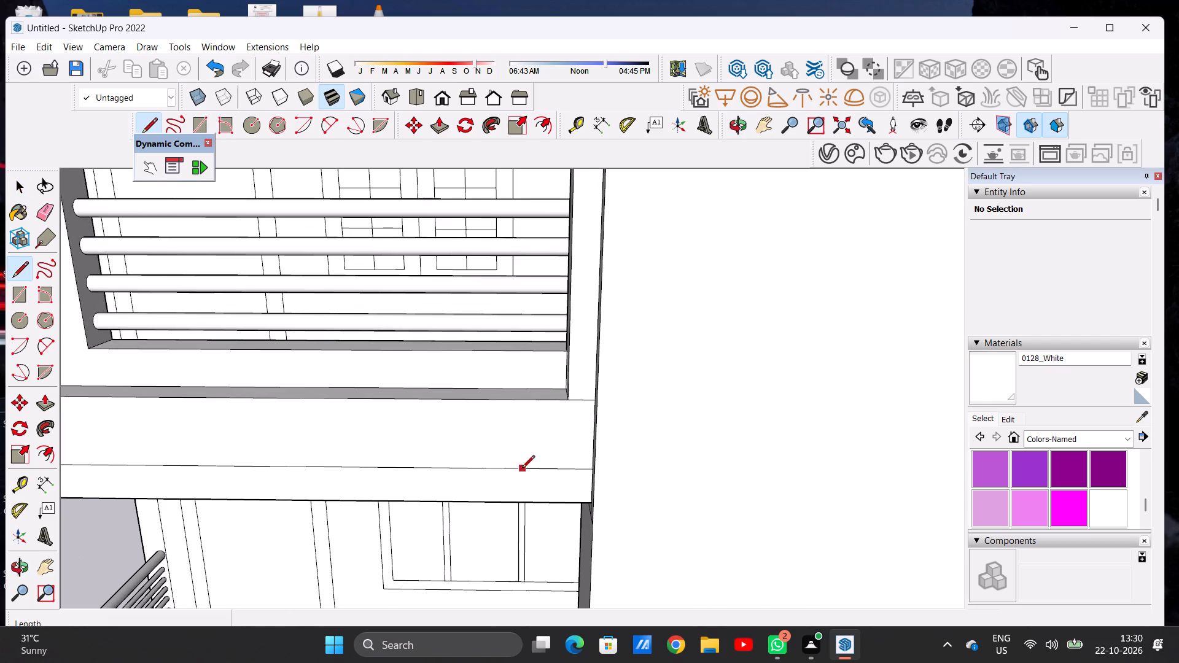
pyautogui.click(569, 403)
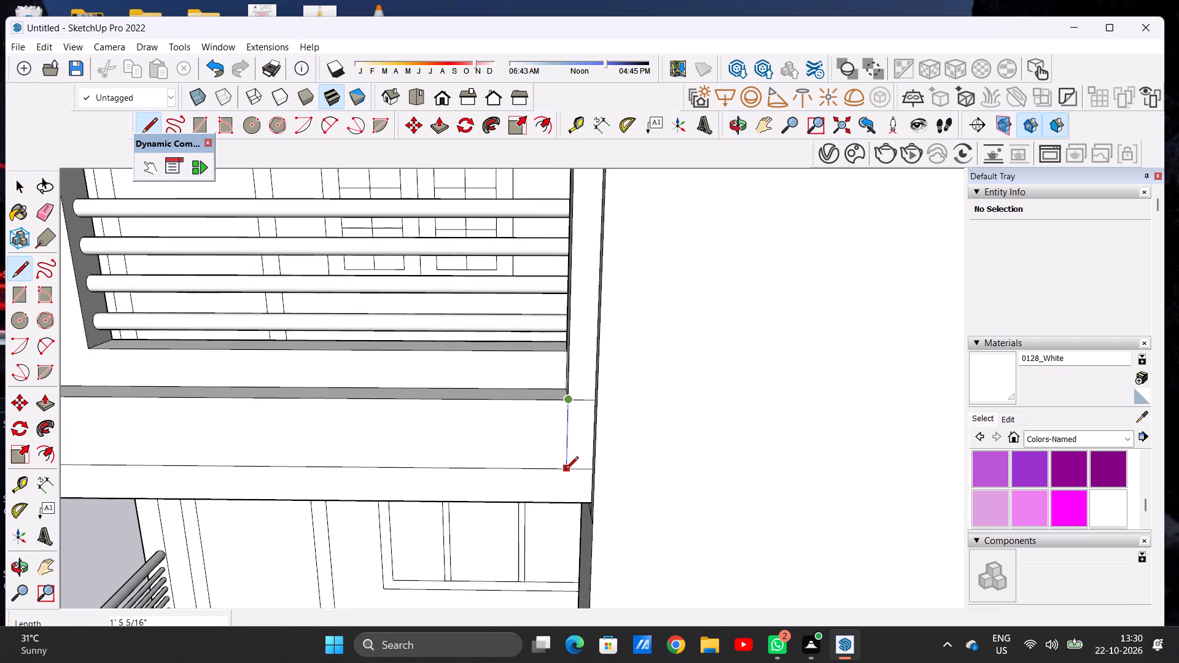
pyautogui.click(566, 470)
pyautogui.press('space')
# Erase the two short horizontal edges between the new vertical line and the tall wall, joining the strip with the slab's lower band.
pyautogui.write('E')
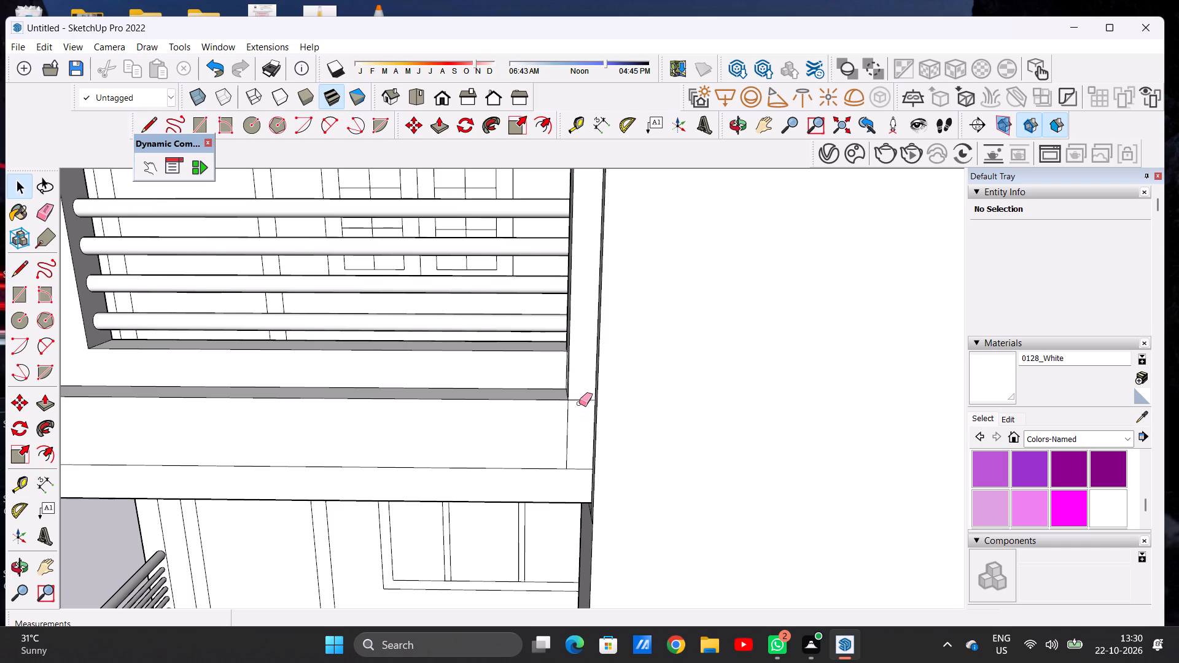
pyautogui.moveTo(579, 403); pyautogui.dragTo(579, 411)
pyautogui.moveTo(579, 397); pyautogui.dragTo(583, 428)
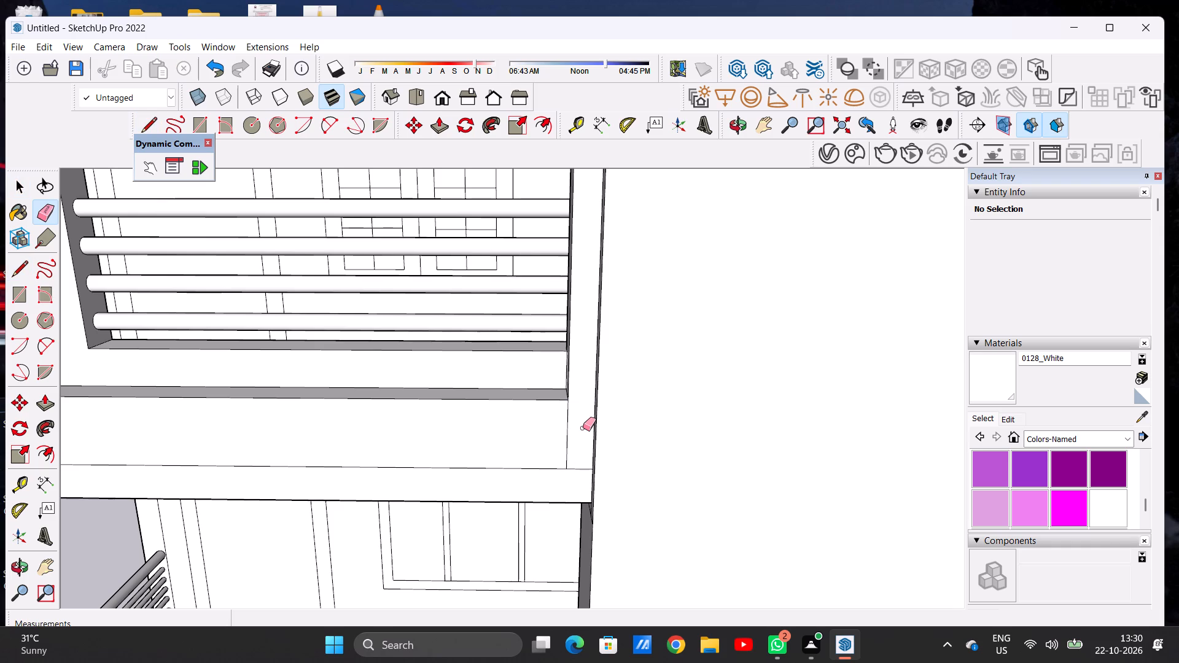
pyautogui.moveTo(575, 465); pyautogui.dragTo(575, 483)
pyautogui.press('space')
# Push the large front face of the balcony slab inward about 4 3/8", leaving the lower band and side strip projecting.
pyautogui.scroll(-10, 572, 437)
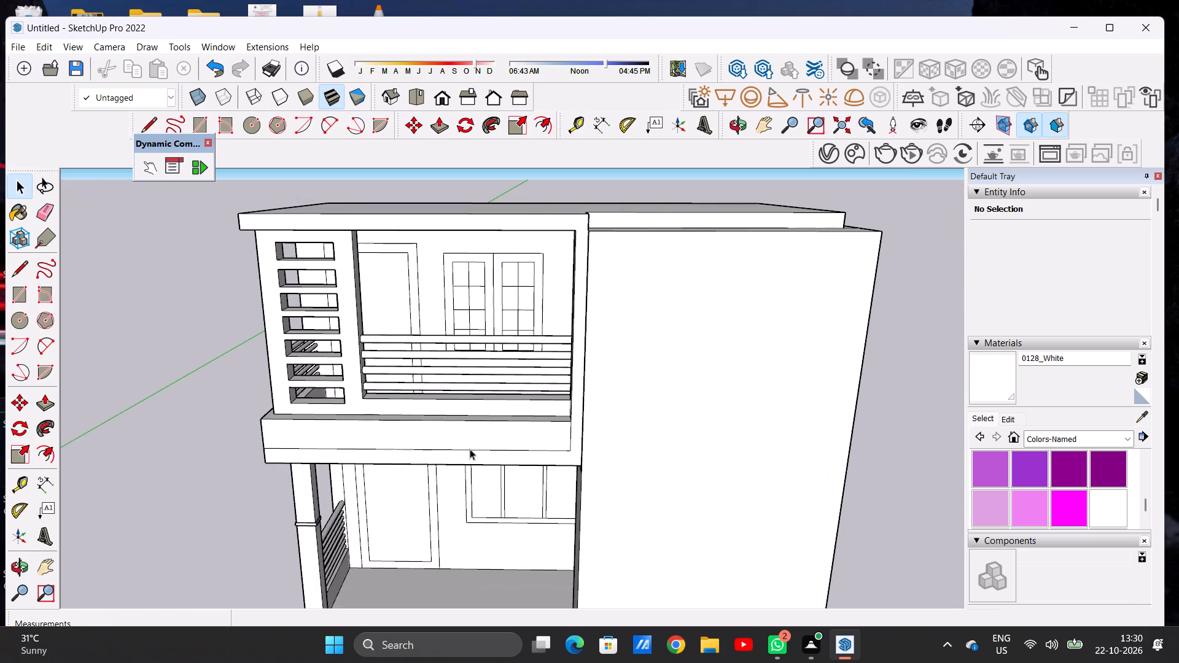
pyautogui.scroll(6, 329, 440)
pyautogui.scroll(-4, 370, 443)
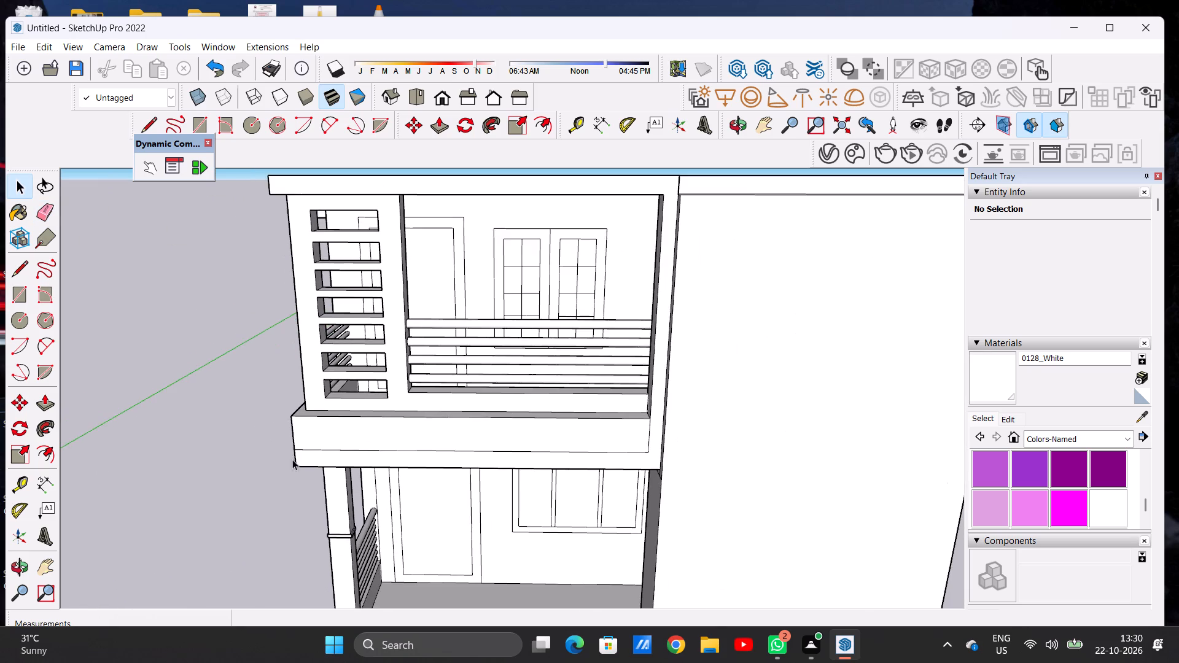
pyautogui.moveTo(292, 459); pyautogui.dragTo(411, 438, button='middle')
pyautogui.middleClick(411, 438)
pyautogui.scroll(2, 406, 449)
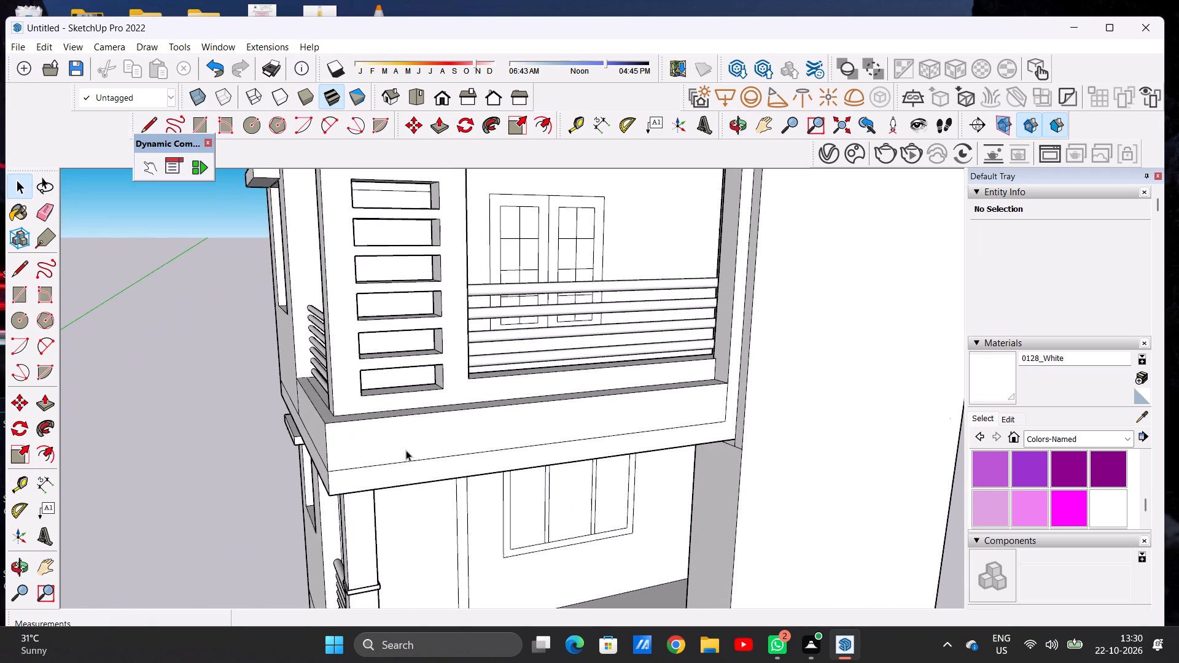
pyautogui.press('p')
pyautogui.click(404, 443)
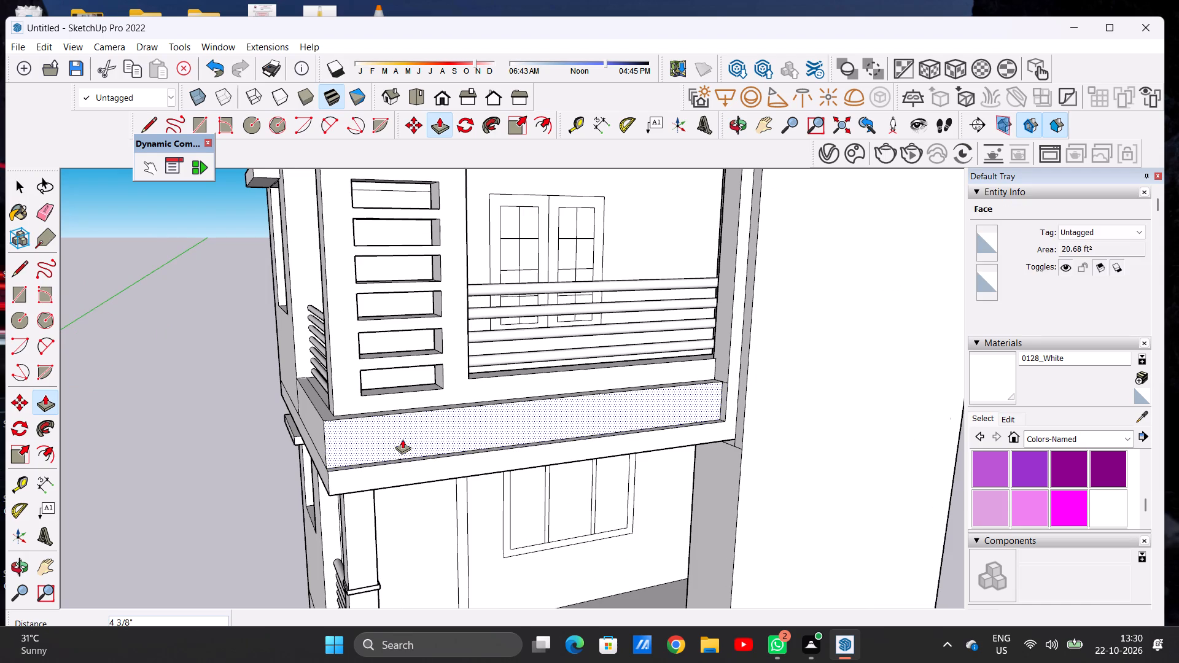
pyautogui.click(402, 439)
pyautogui.press('space')
# Examine the recessed balcony front and the roof slab in relation to the whole house.
pyautogui.scroll(-4, 437, 438)
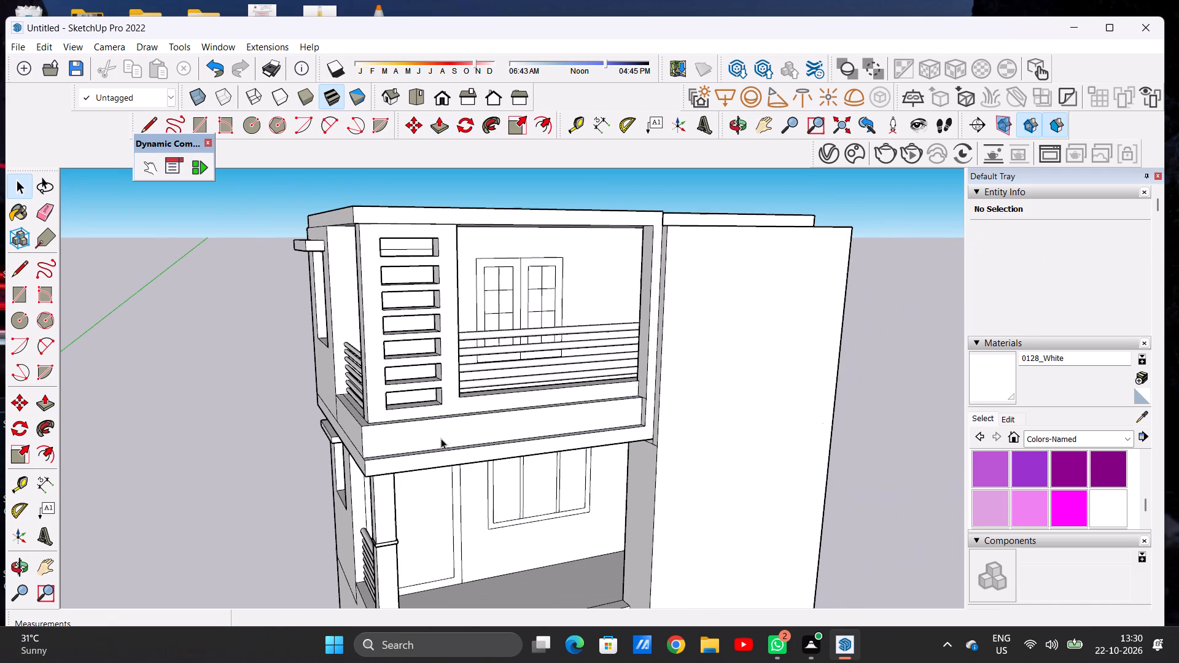
pyautogui.moveTo(364, 434); pyautogui.dragTo(282, 430, button='middle')
pyautogui.scroll(6, 402, 429)
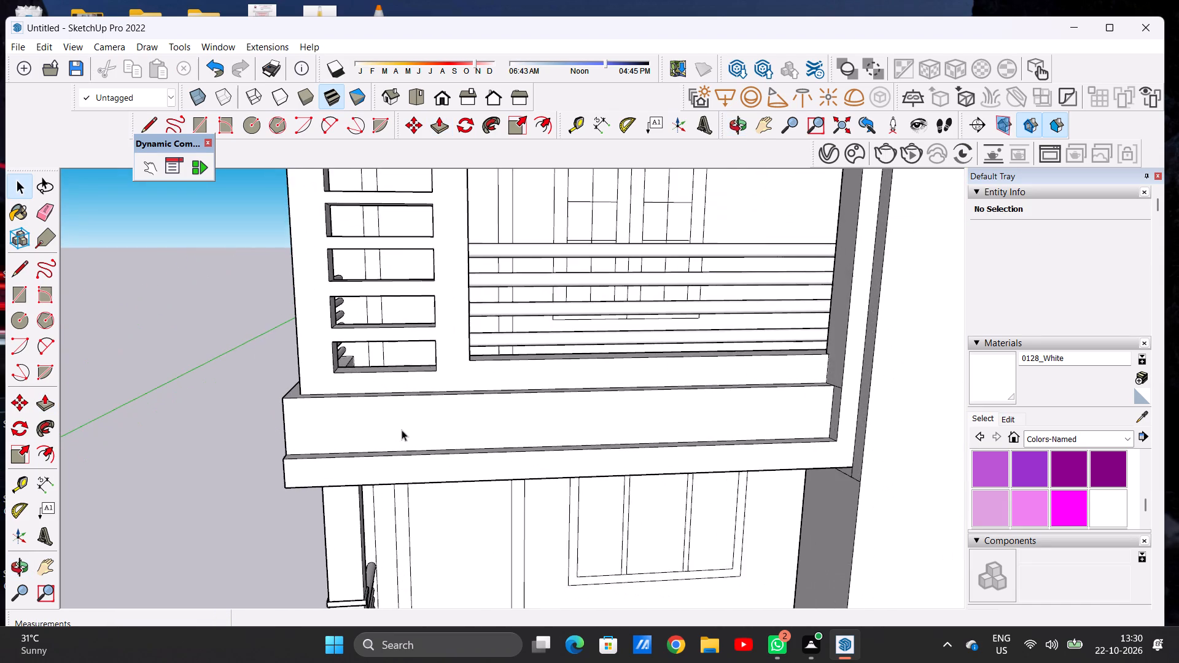
pyautogui.scroll(-17, 497, 429)
pyautogui.scroll(7, 486, 419)
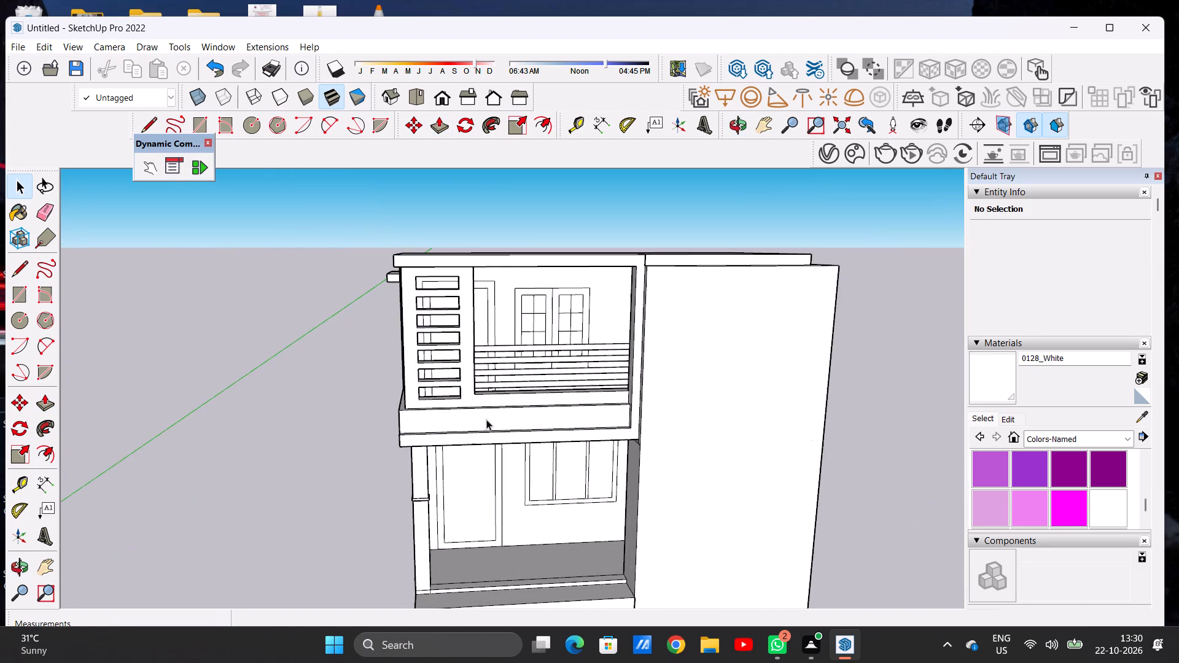
pyautogui.scroll(-12, 456, 419)
pyautogui.scroll(1, 453, 431)
pyautogui.scroll(-2, 459, 434)
pyautogui.scroll(10, 517, 456)
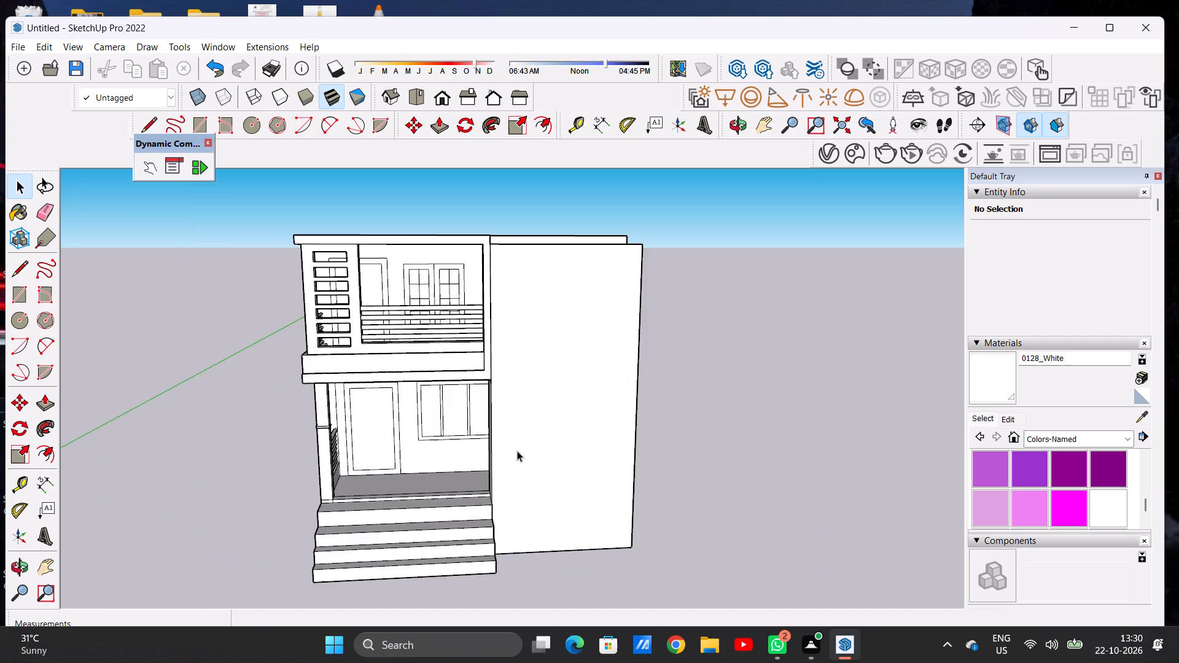
pyautogui.scroll(-8, 517, 458)
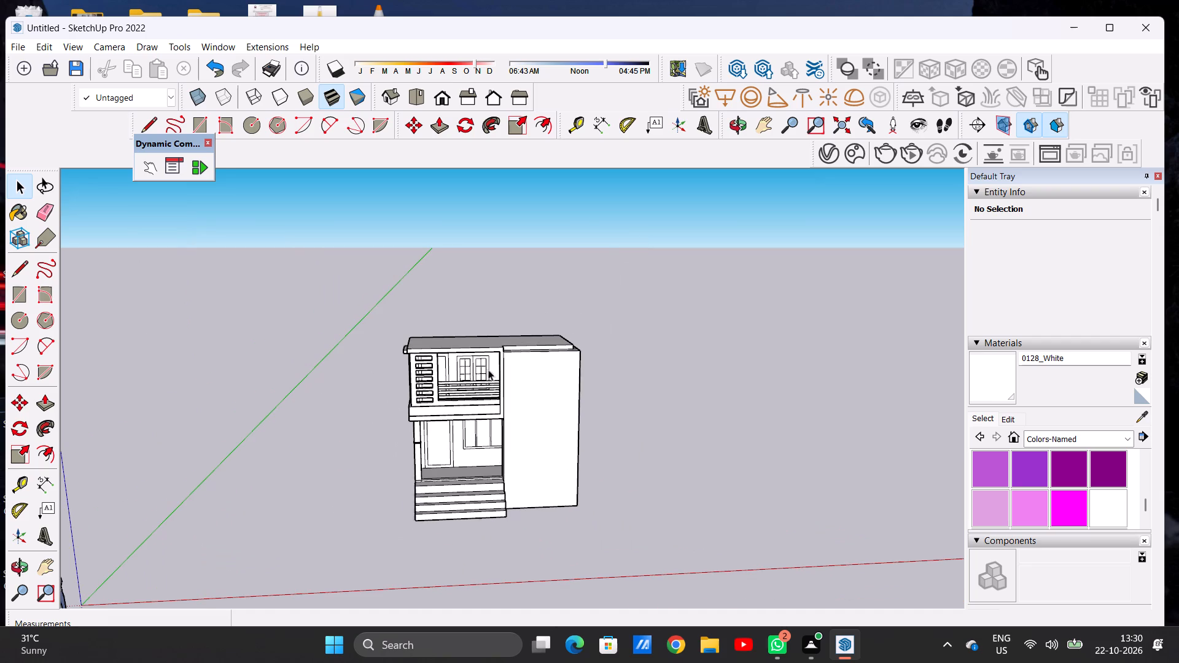
pyautogui.scroll(6, 488, 351)
pyautogui.moveTo(490, 328); pyautogui.dragTo(469, 415, button='middle')
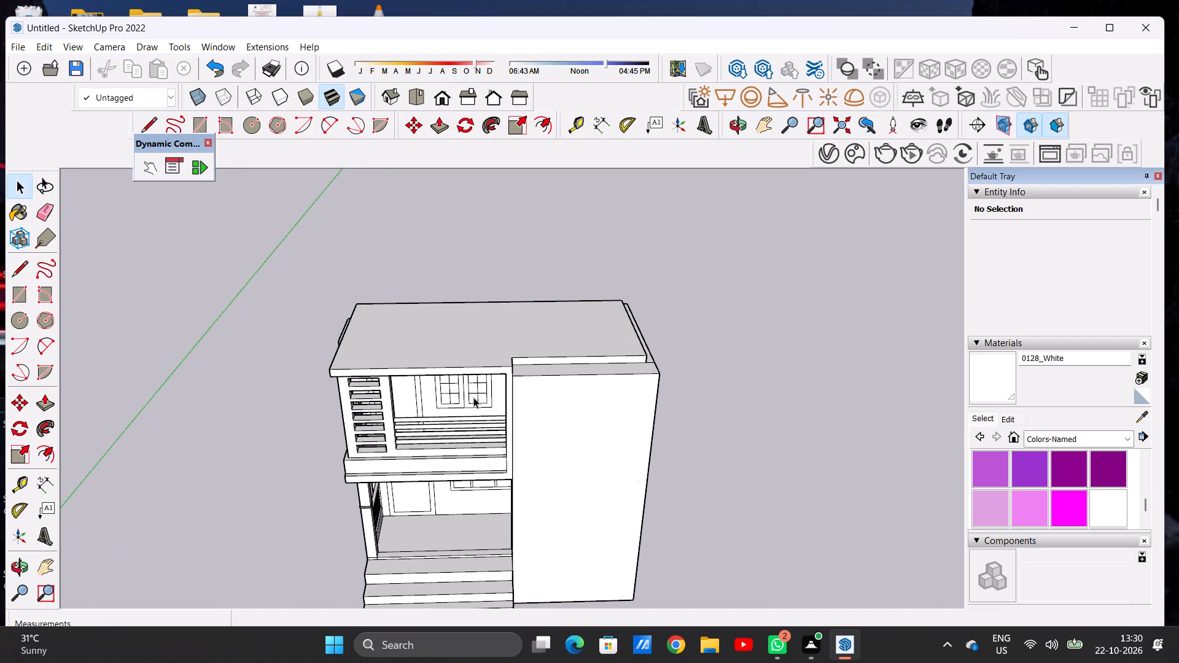
pyautogui.scroll(-4, 433, 352)
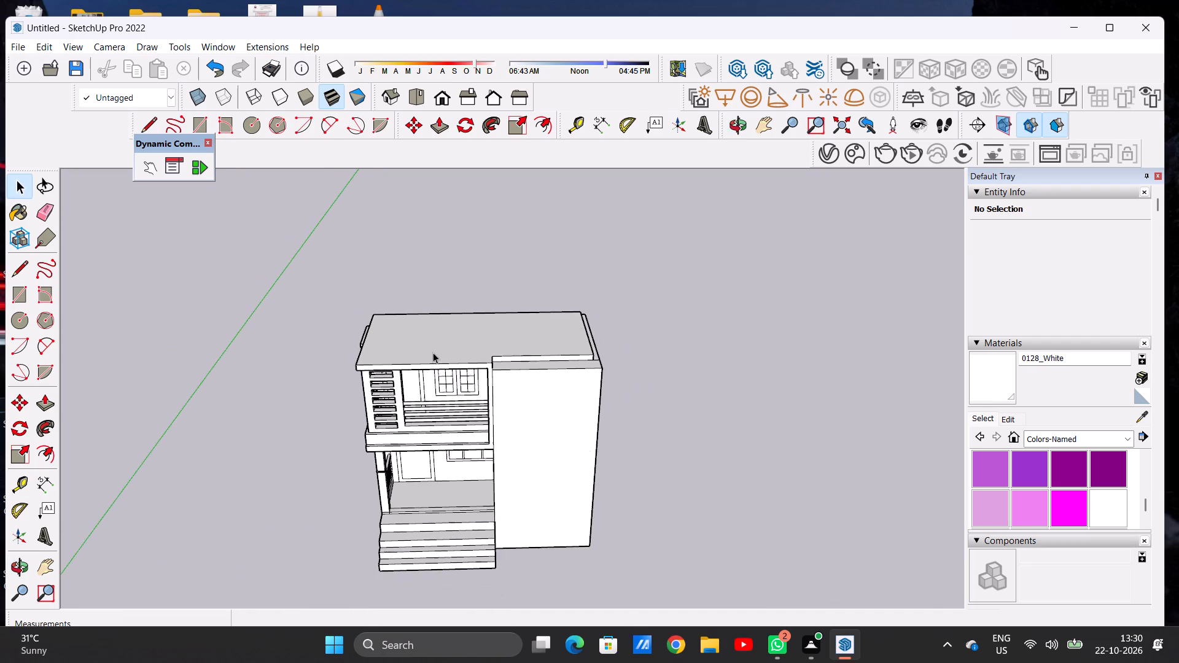
# Pull the roof slab's side face out about 8 3/4" to the outer face of the side wall beyond the tall front wall.
pyautogui.scroll(11, 539, 346)
pyautogui.moveTo(596, 388); pyautogui.dragTo(470, 364, button='middle')
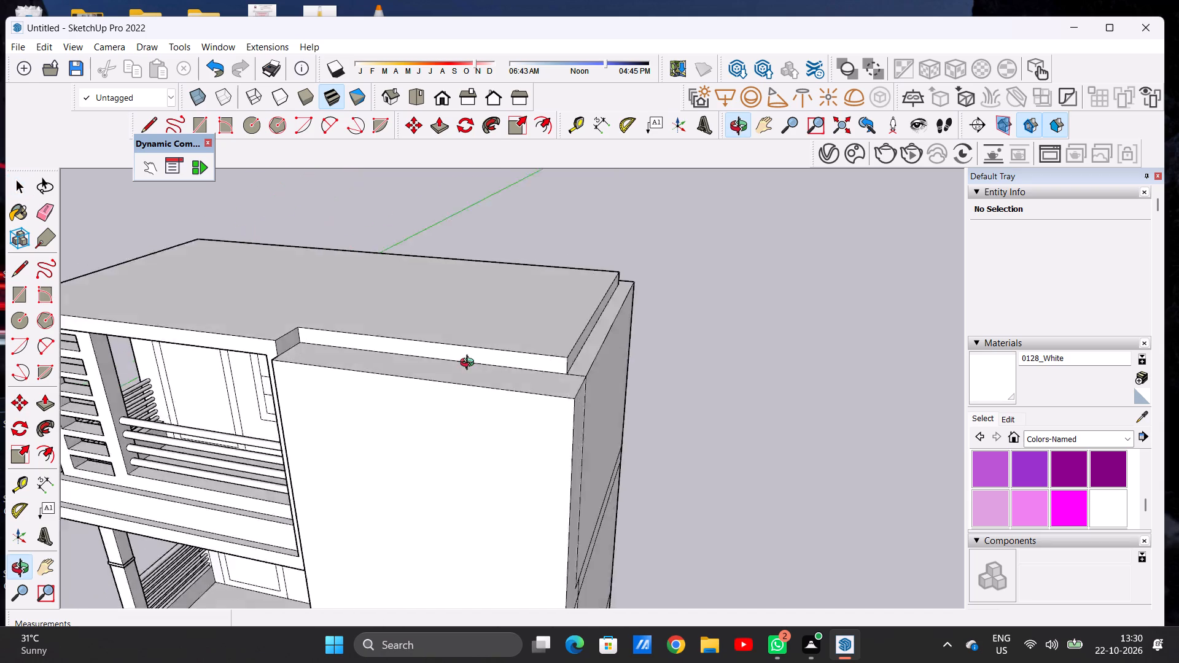
pyautogui.moveTo(470, 364); pyautogui.dragTo(402, 365, button='middle')
pyautogui.press('p')
pyautogui.scroll(8, 496, 359)
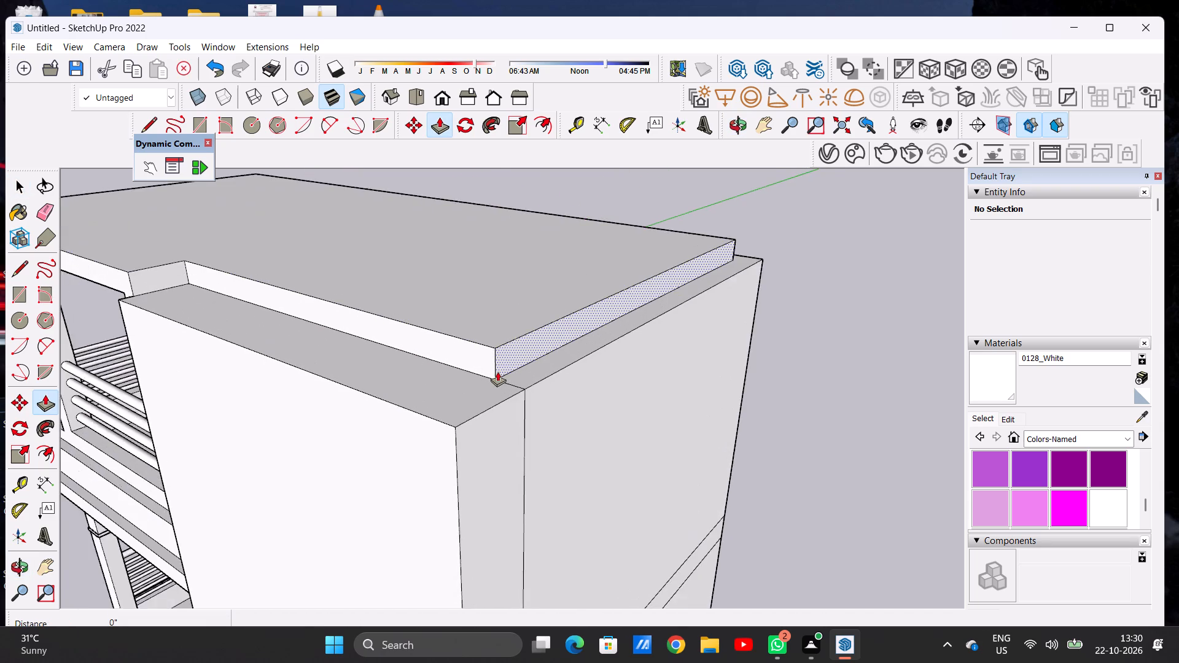
pyautogui.scroll(4, 497, 371)
pyautogui.click(502, 359)
pyautogui.click(545, 410)
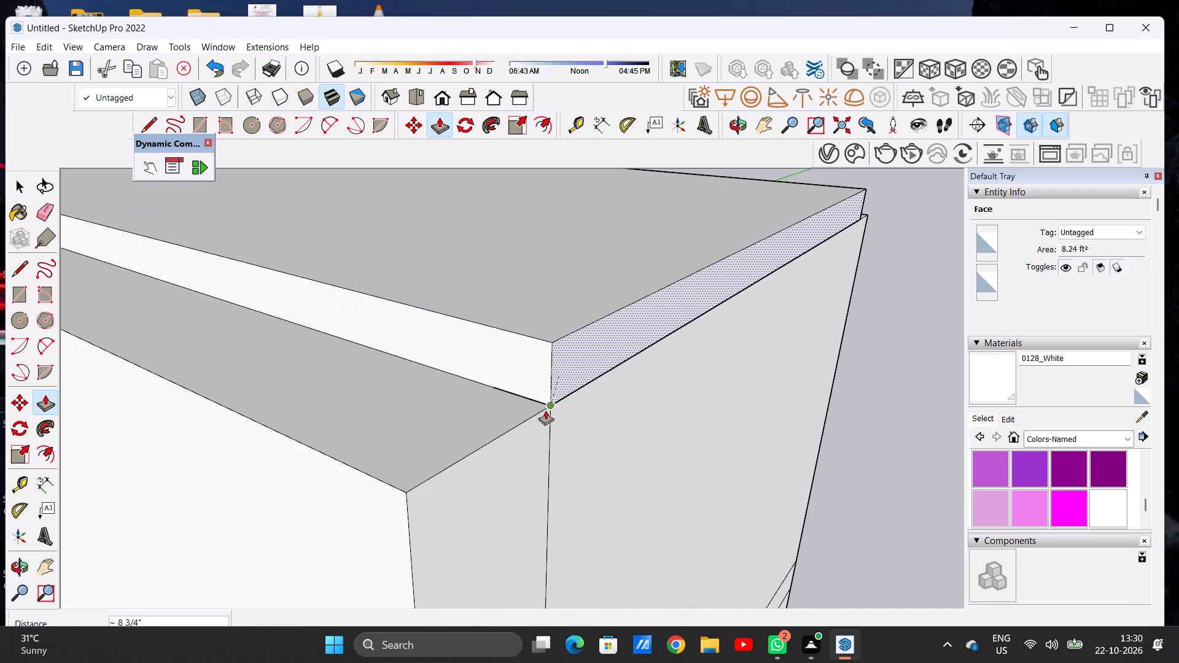
# Pull the roof slab's rear face out about 8 3/4" to the outer face of the rear wall.
pyautogui.scroll(-12, 429, 381)
pyautogui.scroll(1, 514, 366)
pyautogui.scroll(-2, 523, 362)
pyautogui.moveTo(639, 350); pyautogui.dragTo(329, 413, button='middle')
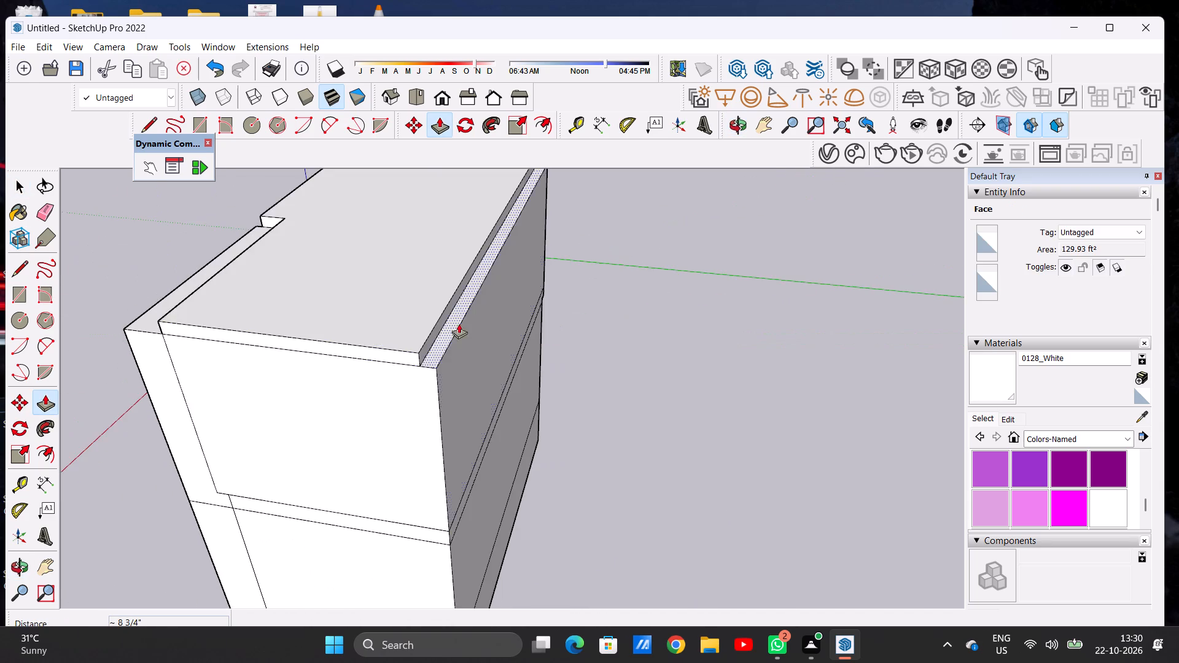
pyautogui.scroll(12, 440, 324)
pyautogui.click(386, 410)
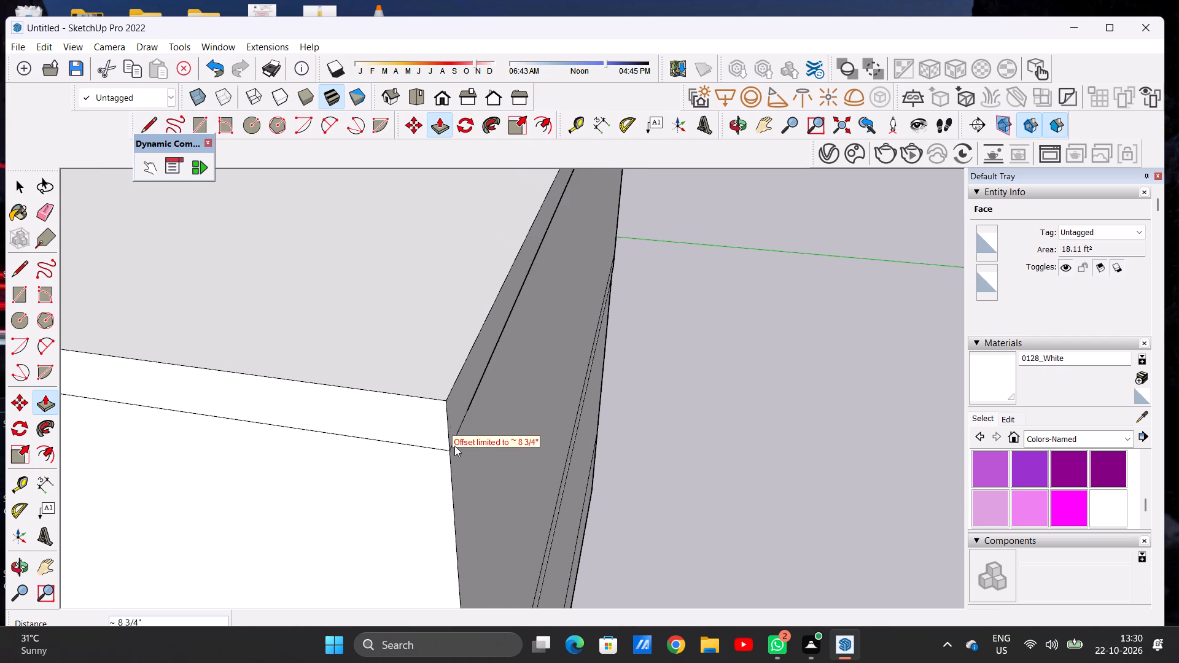
pyautogui.click(453, 449)
pyautogui.press('space')
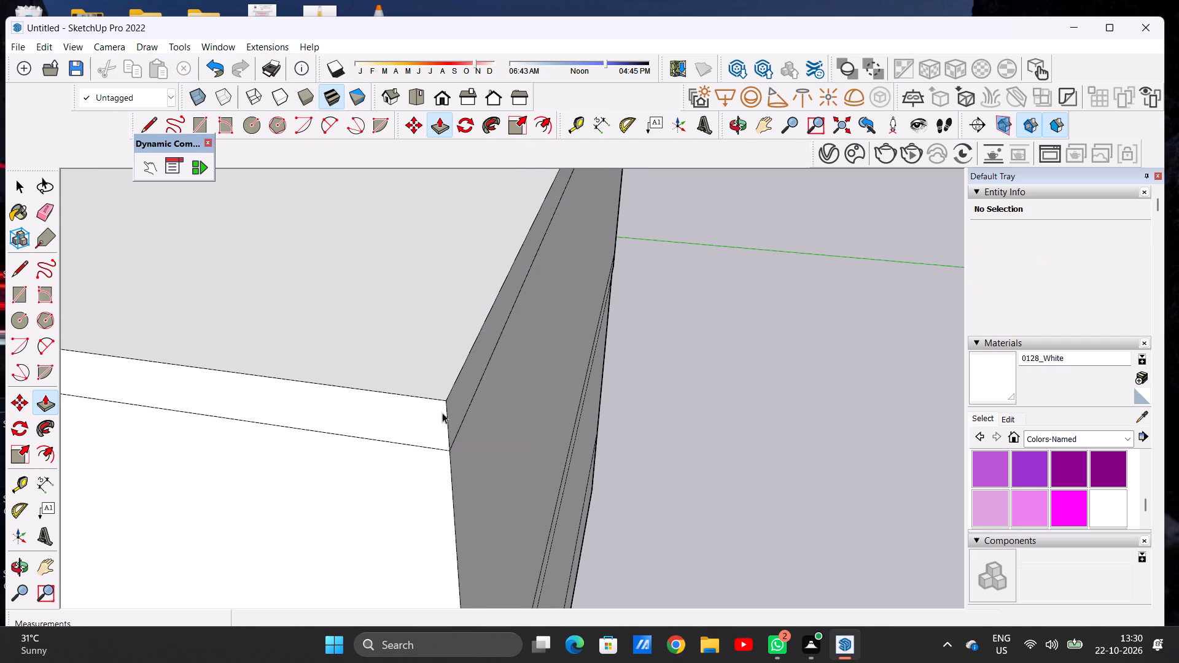
# Examine the whole house from the side and front, checking the roof edges, balcony frame and tall front wall.
pyautogui.scroll(-20, 457, 366)
pyautogui.scroll(1, 476, 353)
pyautogui.moveTo(201, 386); pyautogui.dragTo(495, 331, button='middle')
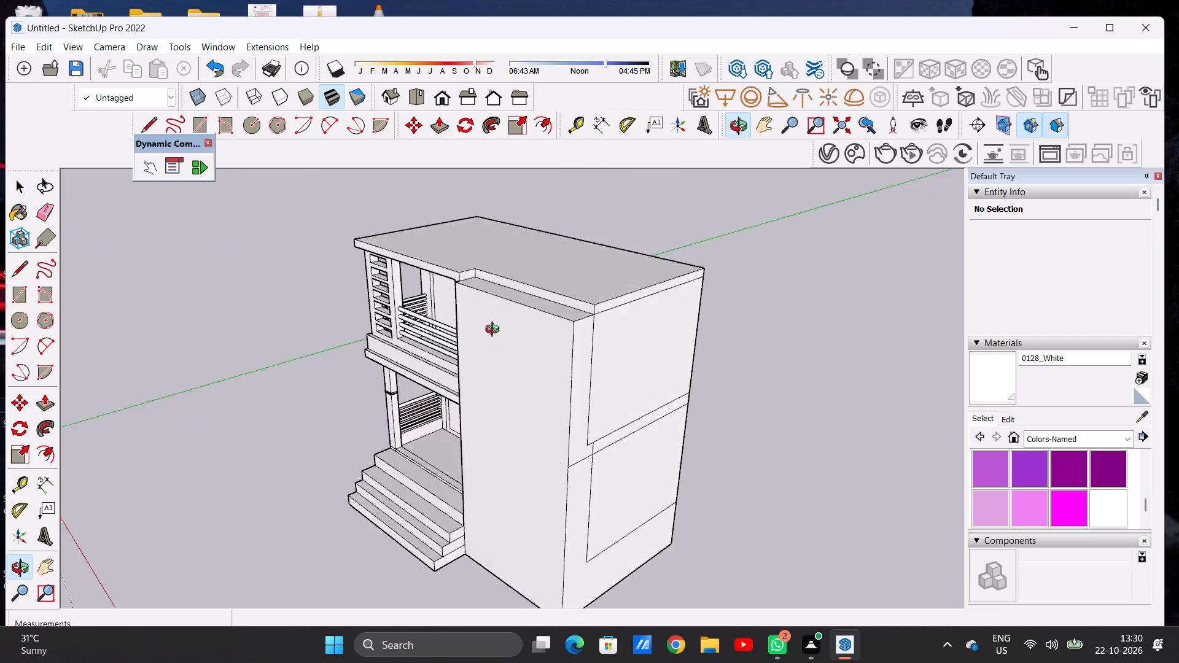
pyautogui.moveTo(495, 331); pyautogui.dragTo(544, 320, button='middle')
pyautogui.scroll(-11, 345, 387)
pyautogui.moveTo(371, 395); pyautogui.dragTo(546, 373, button='middle')
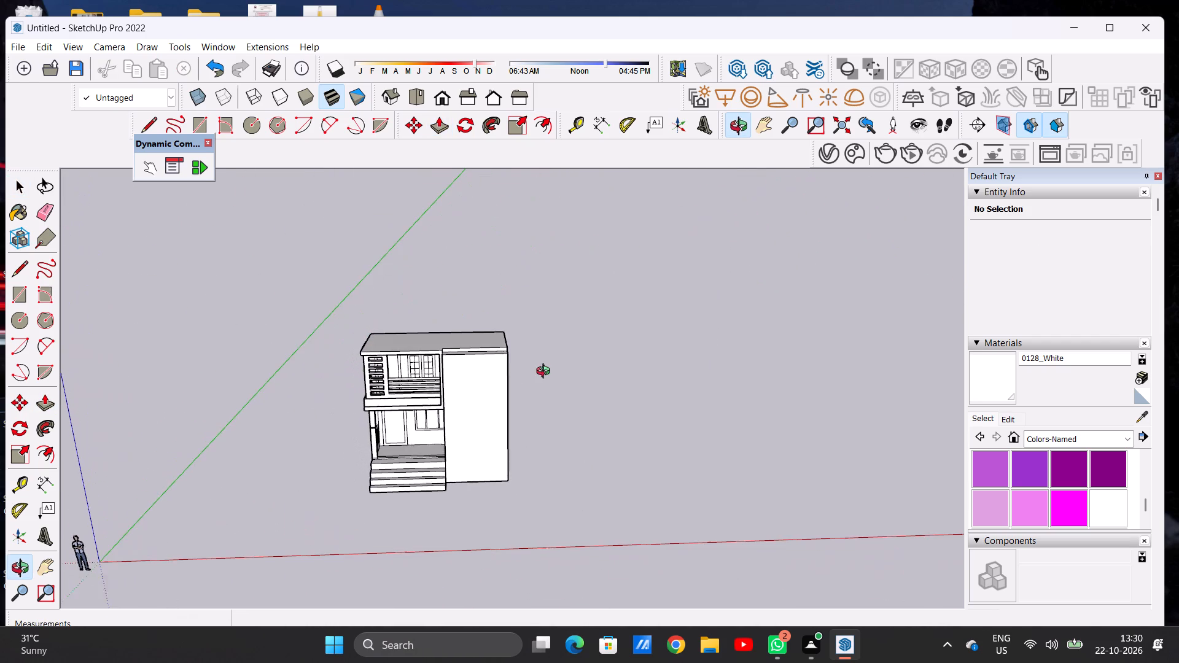
pyautogui.moveTo(546, 373); pyautogui.dragTo(547, 373, button='middle')
pyautogui.scroll(8, 420, 398)
pyautogui.scroll(7, 386, 360)
pyautogui.moveTo(385, 369); pyautogui.dragTo(384, 304, button='middle')
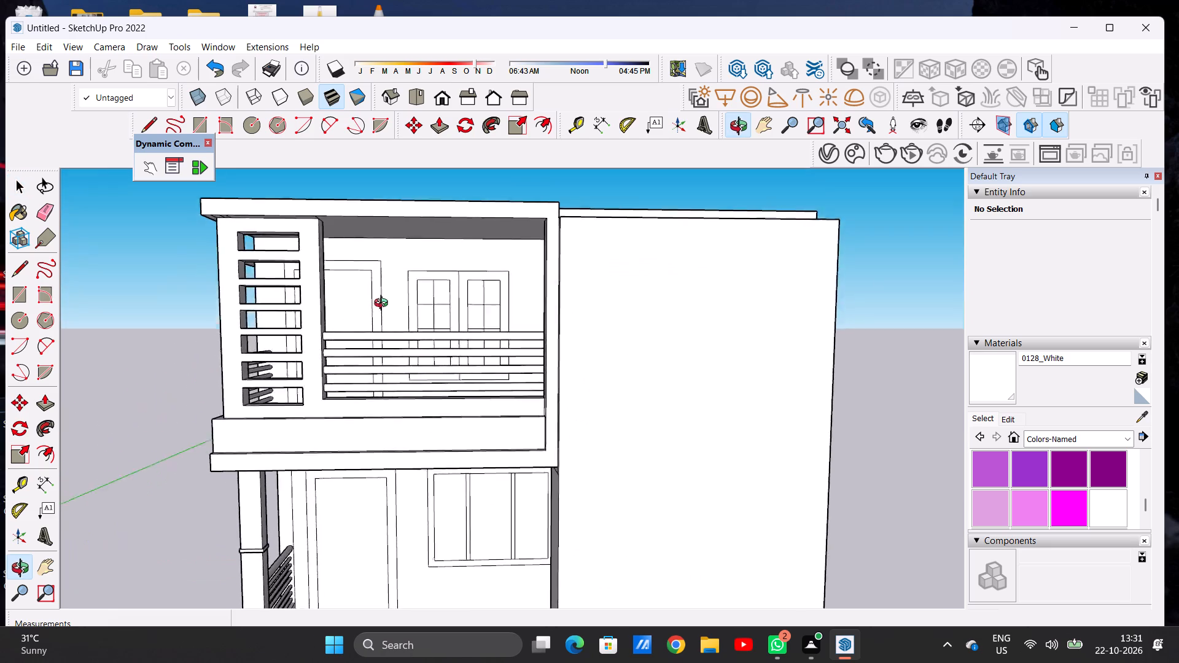
pyautogui.moveTo(384, 304); pyautogui.dragTo(461, 347, button='middle')
pyautogui.scroll(1, 461, 349)
pyautogui.scroll(-8, 400, 327)
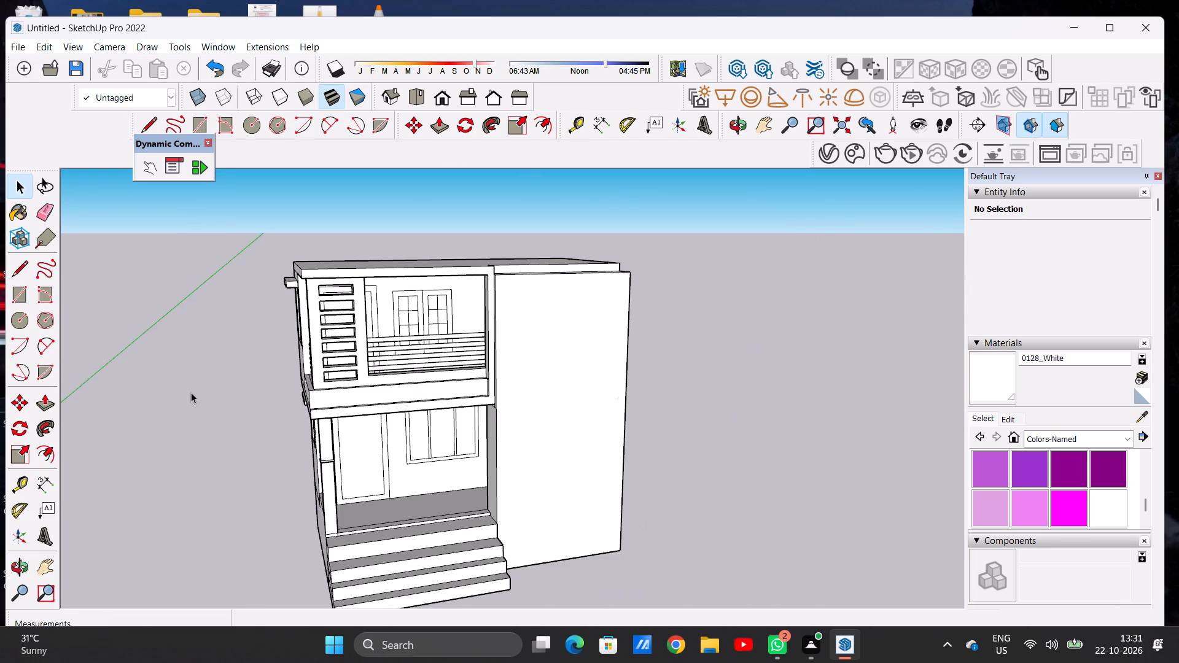
pyautogui.moveTo(426, 369); pyautogui.dragTo(303, 362, button='middle')
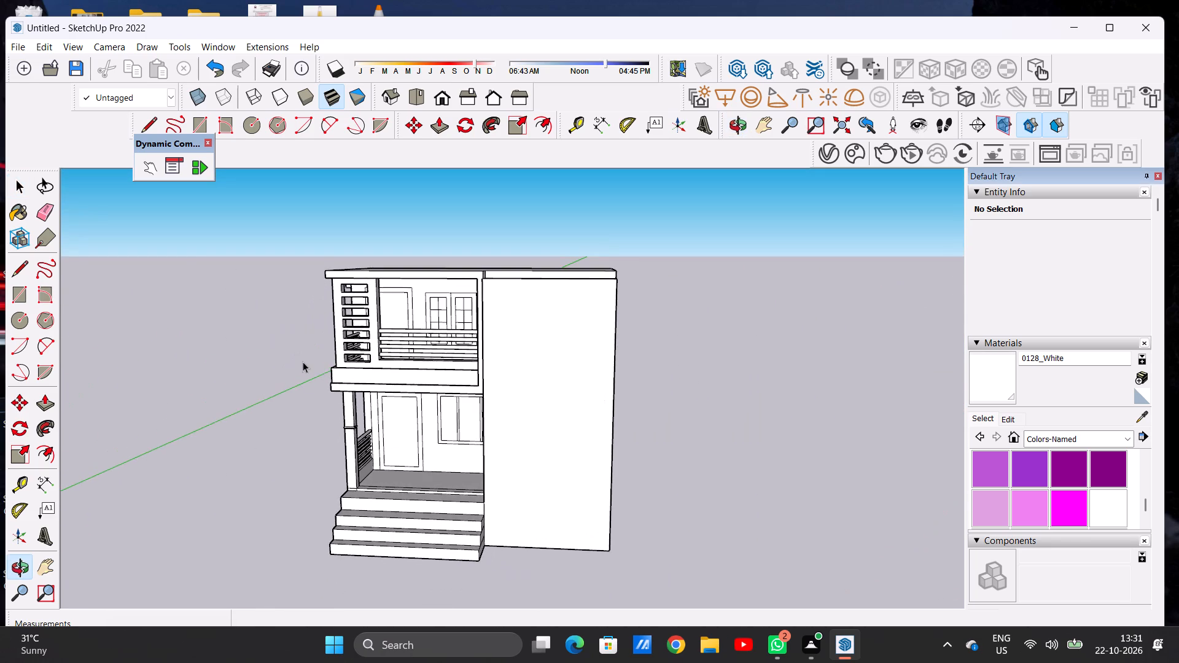
pyautogui.scroll(-7, 327, 402)
pyautogui.scroll(7, 424, 368)
pyautogui.moveTo(414, 413); pyautogui.dragTo(449, 370, button='middle')
pyautogui.scroll(1, 449, 370)
pyautogui.scroll(-8, 449, 370)
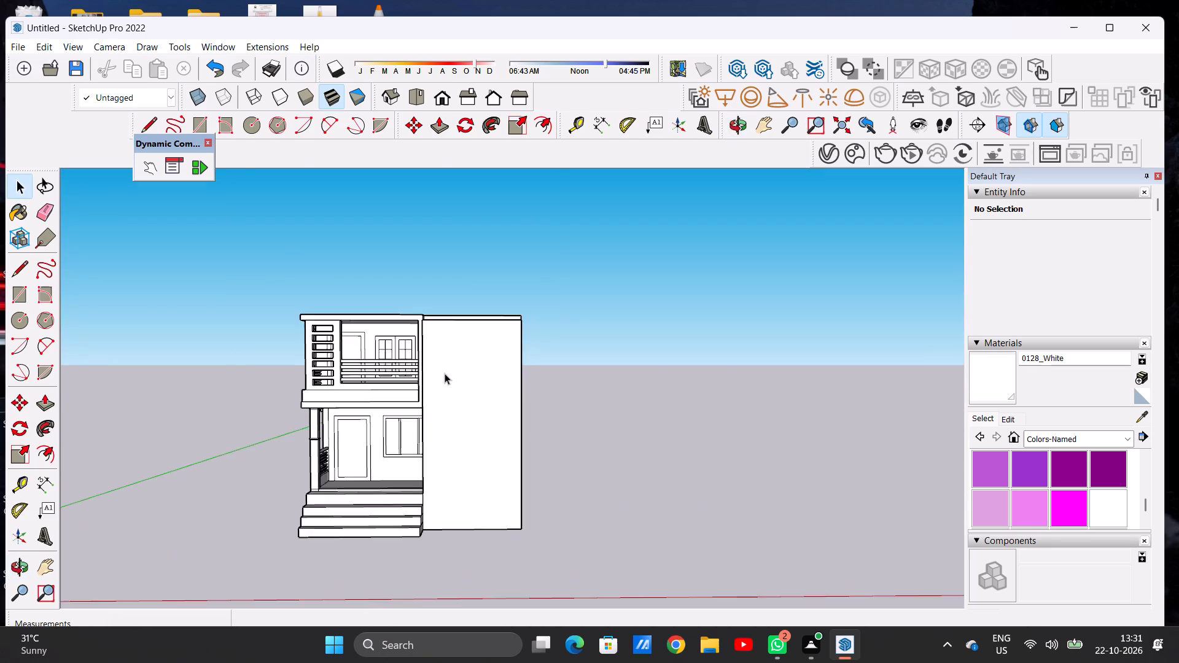
pyautogui.scroll(6, 447, 420)
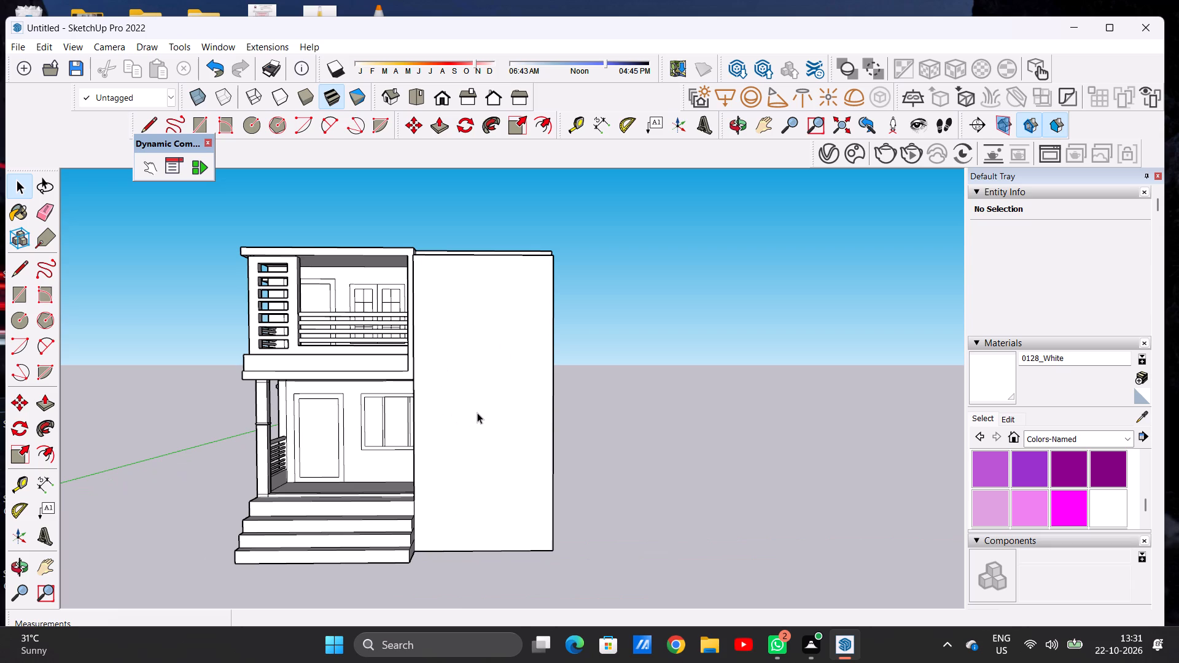
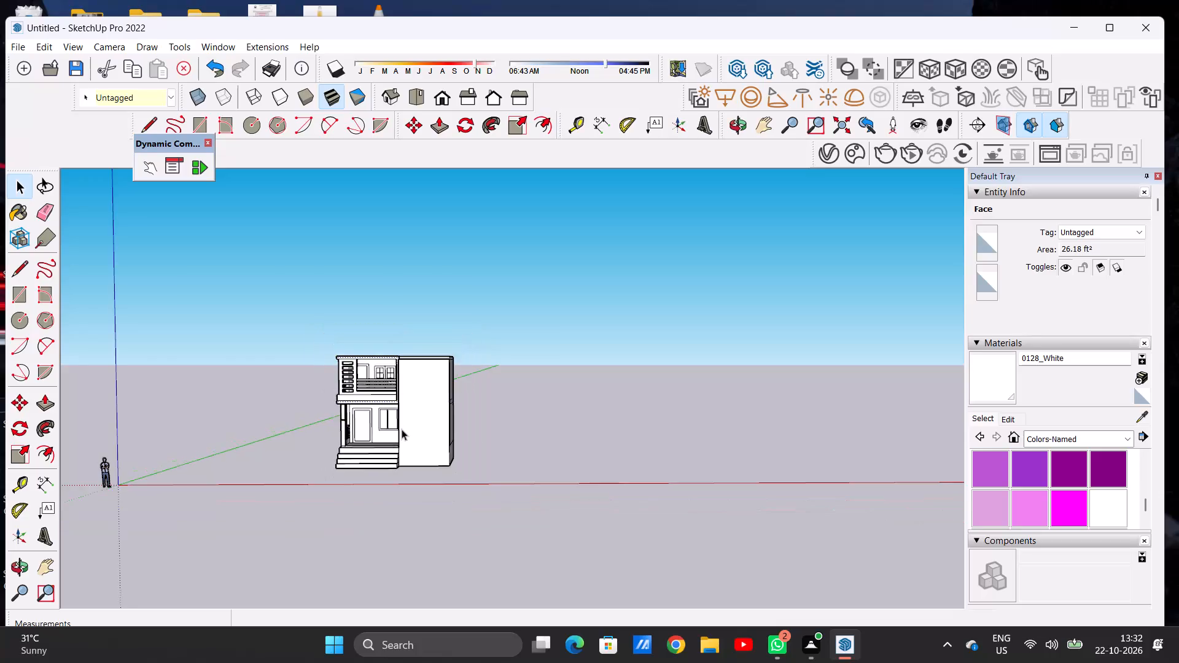
# Pull the tall front wall's top face up flush with the top of the roof slab.
pyautogui.scroll(7, 402, 437)
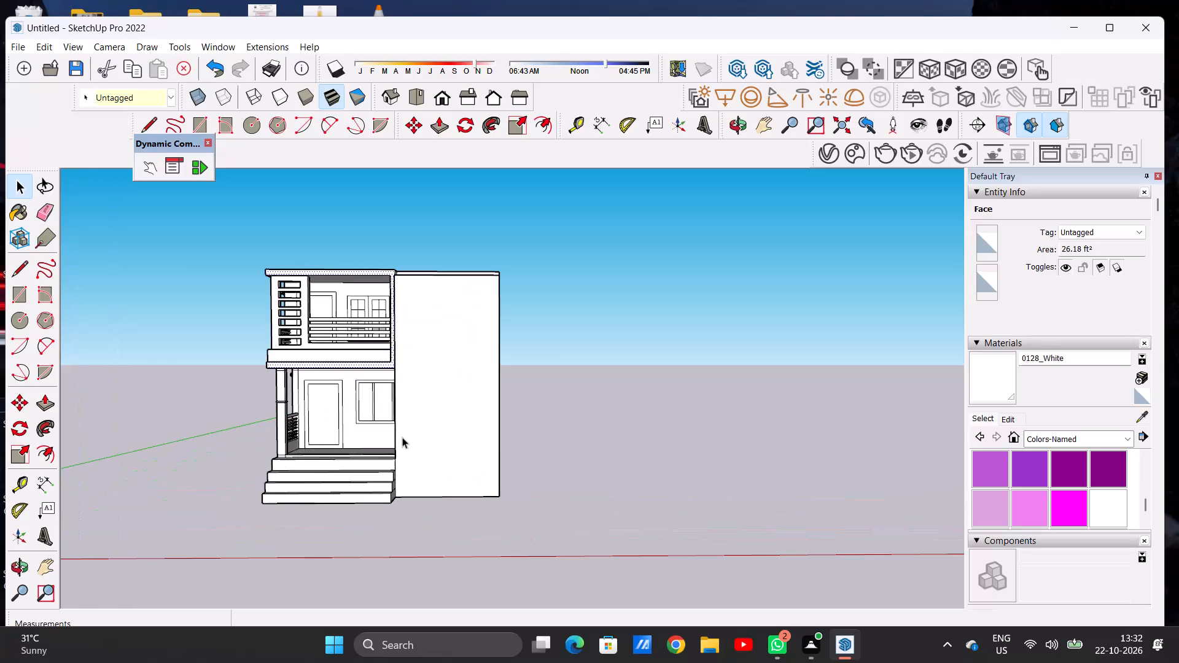
pyautogui.click(569, 373)
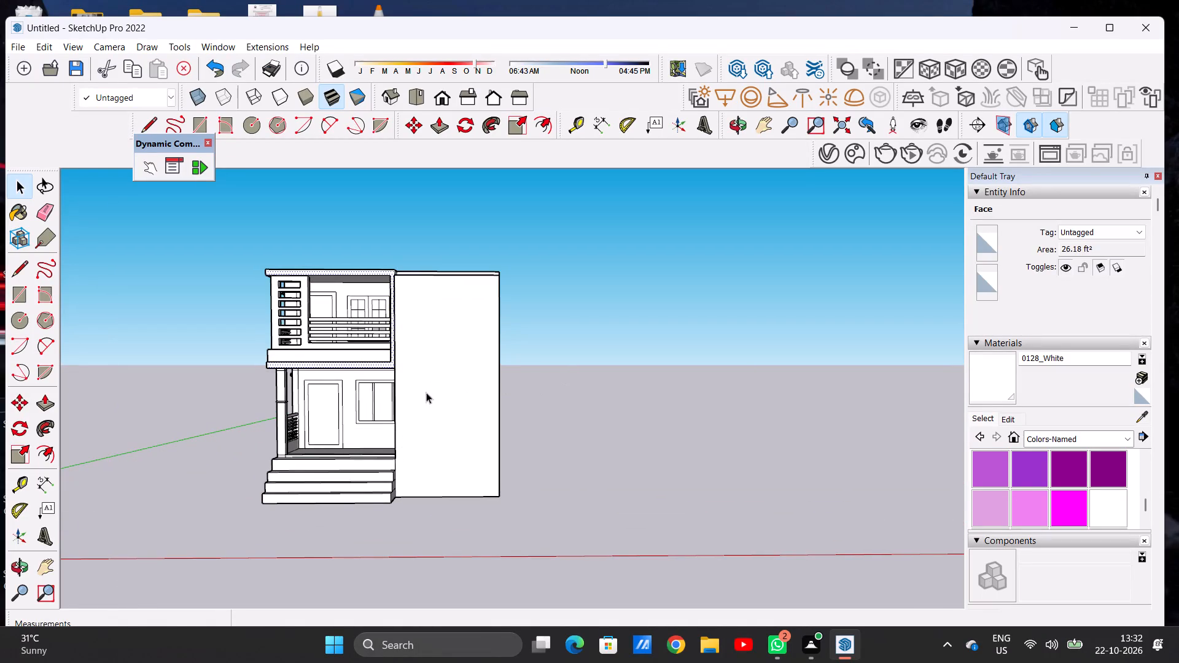
pyautogui.scroll(3, 326, 366)
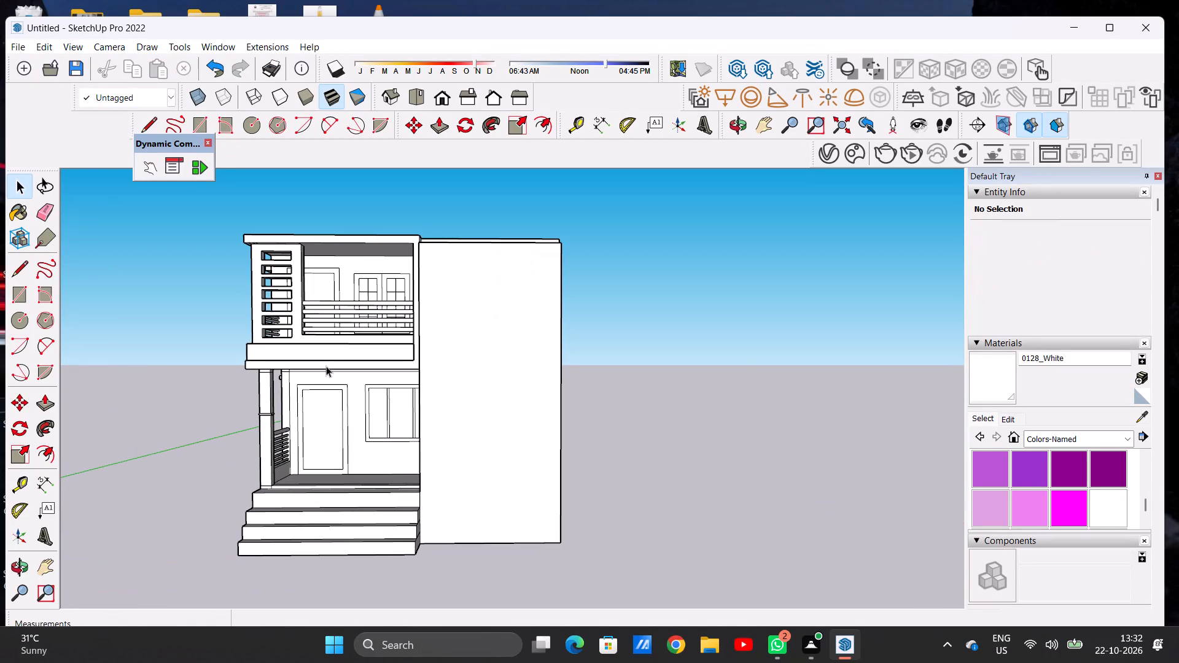
pyautogui.scroll(-5, 329, 391)
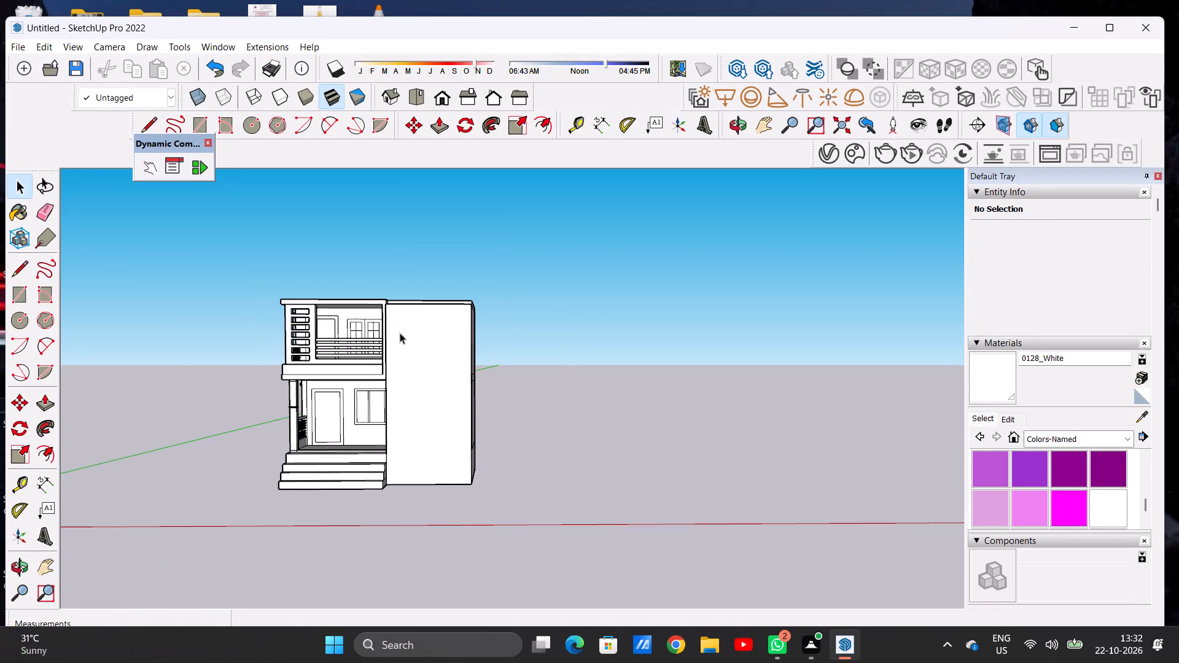
pyautogui.moveTo(429, 293); pyautogui.dragTo(424, 368, button='middle')
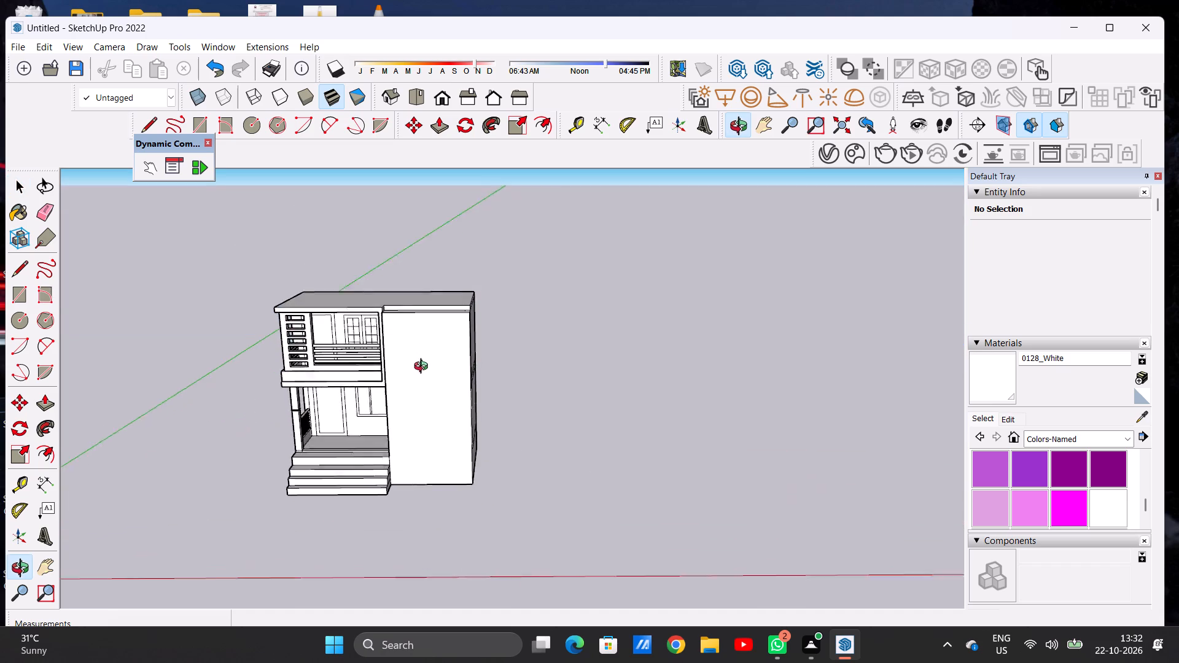
pyautogui.moveTo(424, 368); pyautogui.dragTo(333, 452, button='middle')
pyautogui.scroll(17, 430, 331)
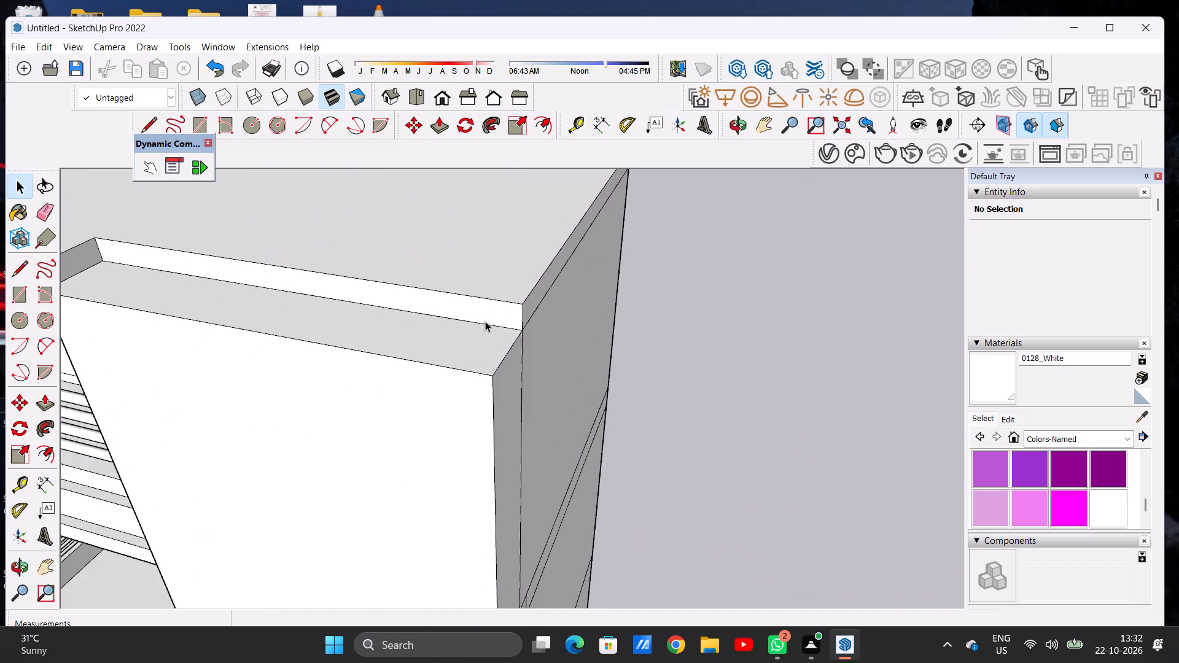
pyautogui.press('p')
pyautogui.click(479, 343)
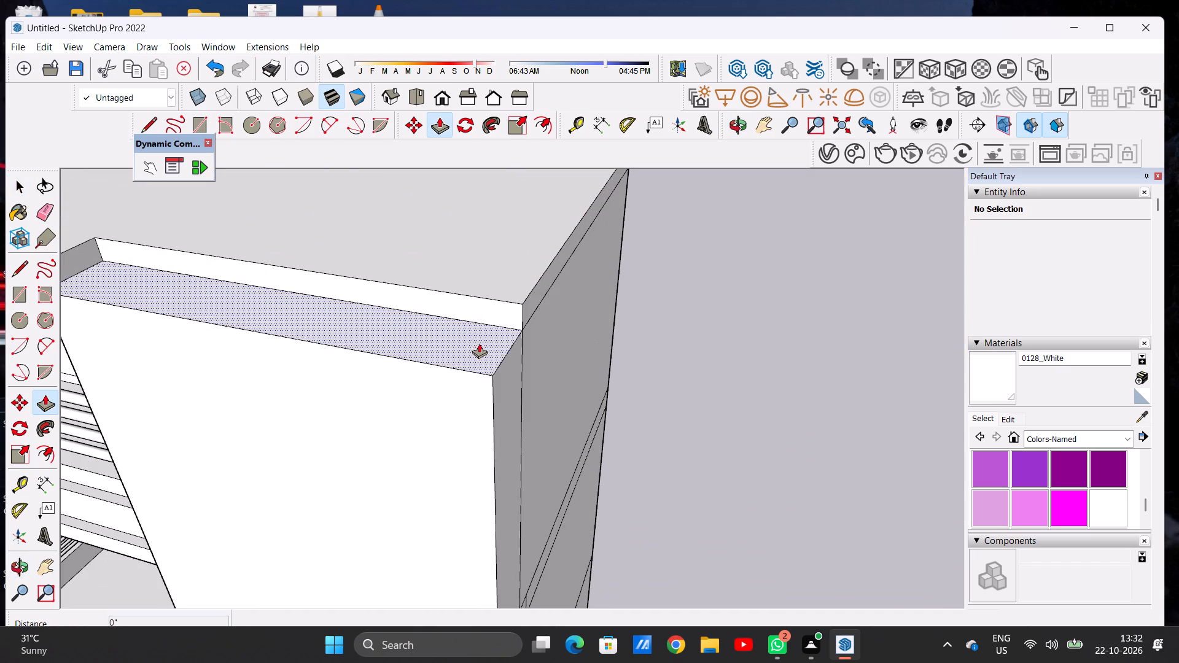
pyautogui.click(525, 310)
pyautogui.press('space')
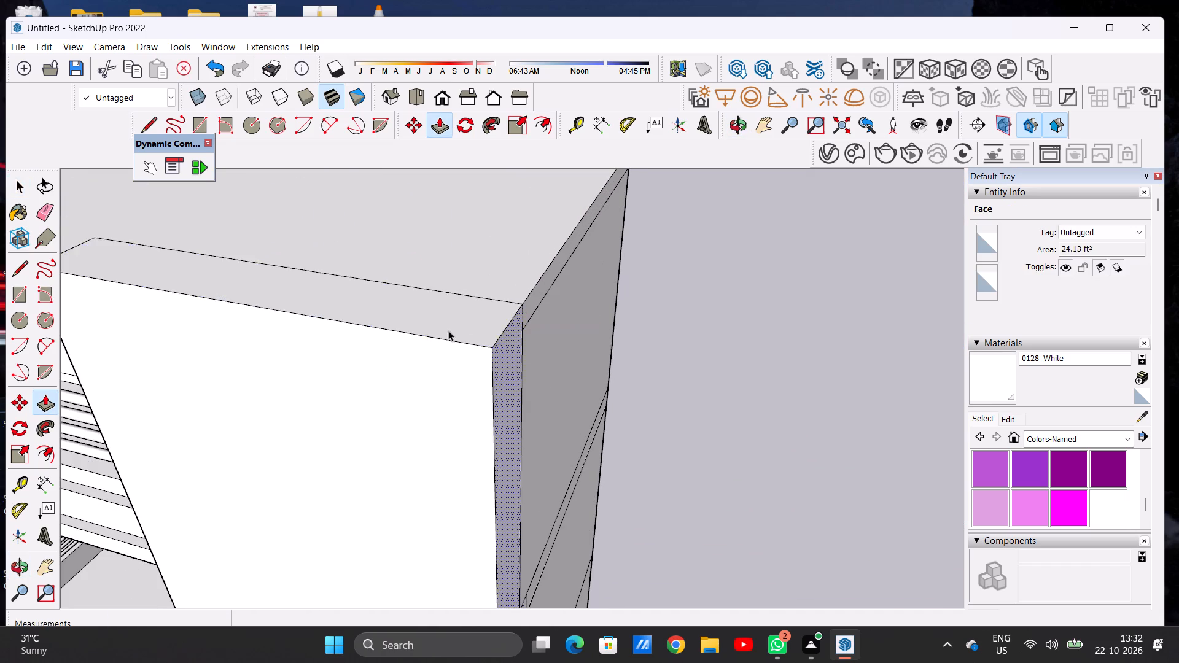
# Examine the roof slab, tall front wall and balcony front from above.
pyautogui.scroll(-13, 531, 330)
pyautogui.moveTo(404, 339); pyautogui.dragTo(531, 315, button='middle')
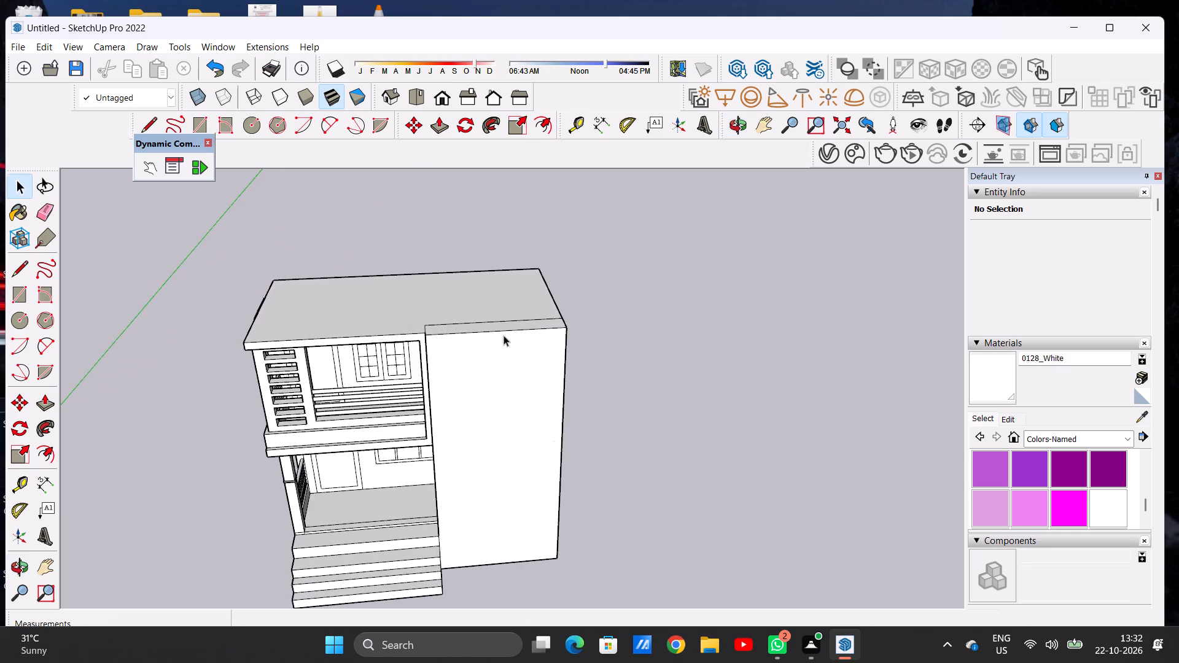
pyautogui.scroll(-6, 477, 395)
pyautogui.moveTo(457, 440); pyautogui.dragTo(420, 378, button='middle')
pyautogui.scroll(7, 413, 349)
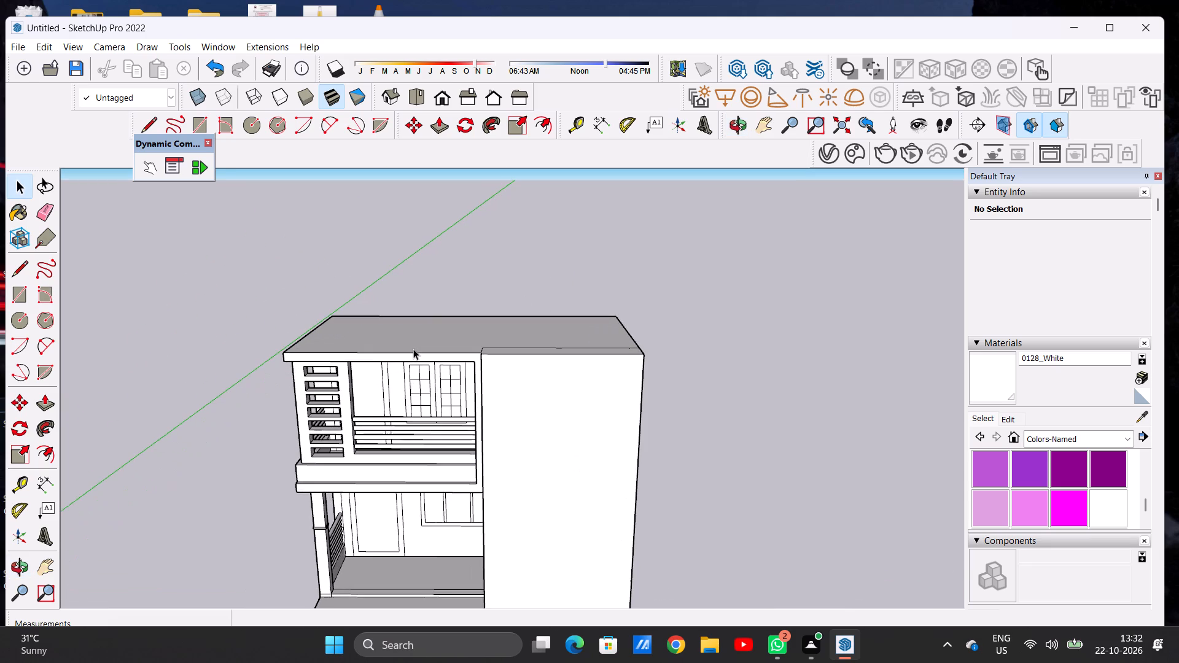
pyautogui.scroll(-3, 413, 349)
pyautogui.moveTo(434, 311); pyautogui.dragTo(431, 362, button='middle')
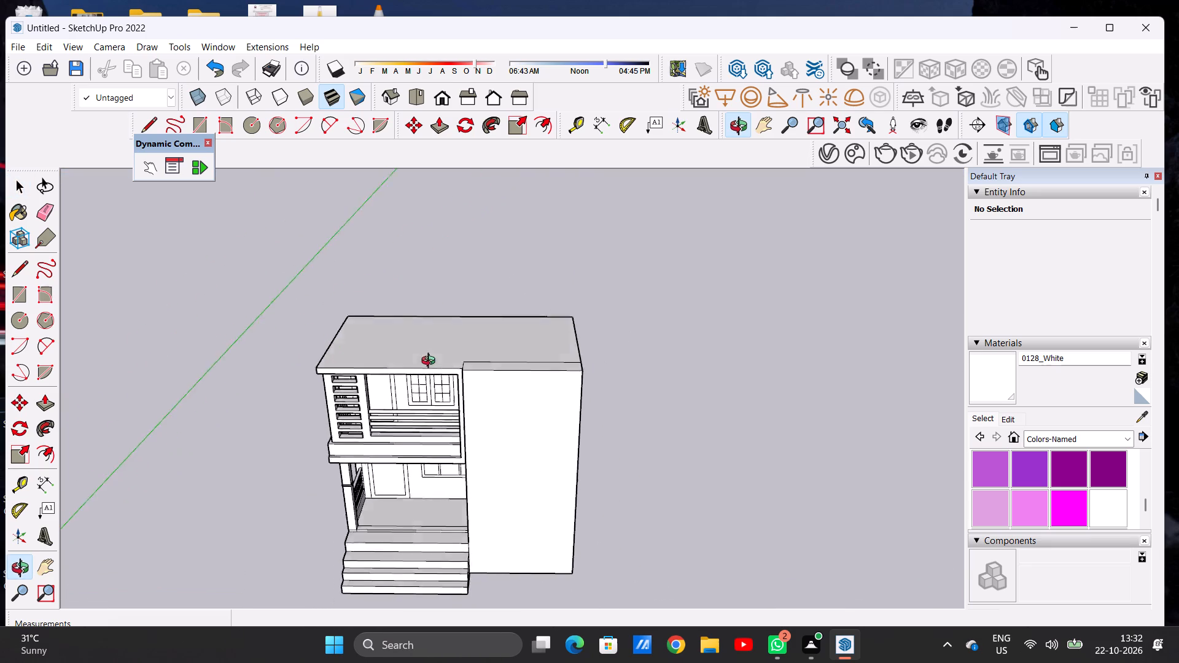
pyautogui.moveTo(431, 362); pyautogui.dragTo(432, 456, button='middle')
pyautogui.scroll(5, 356, 367)
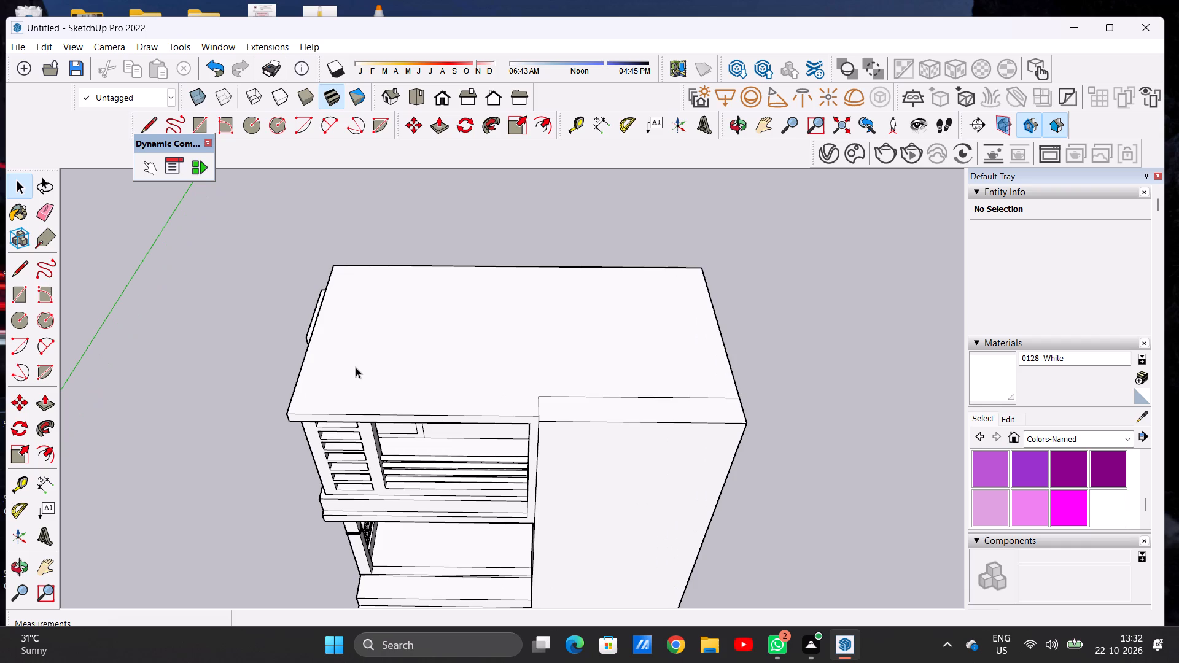
pyautogui.scroll(-4, 356, 367)
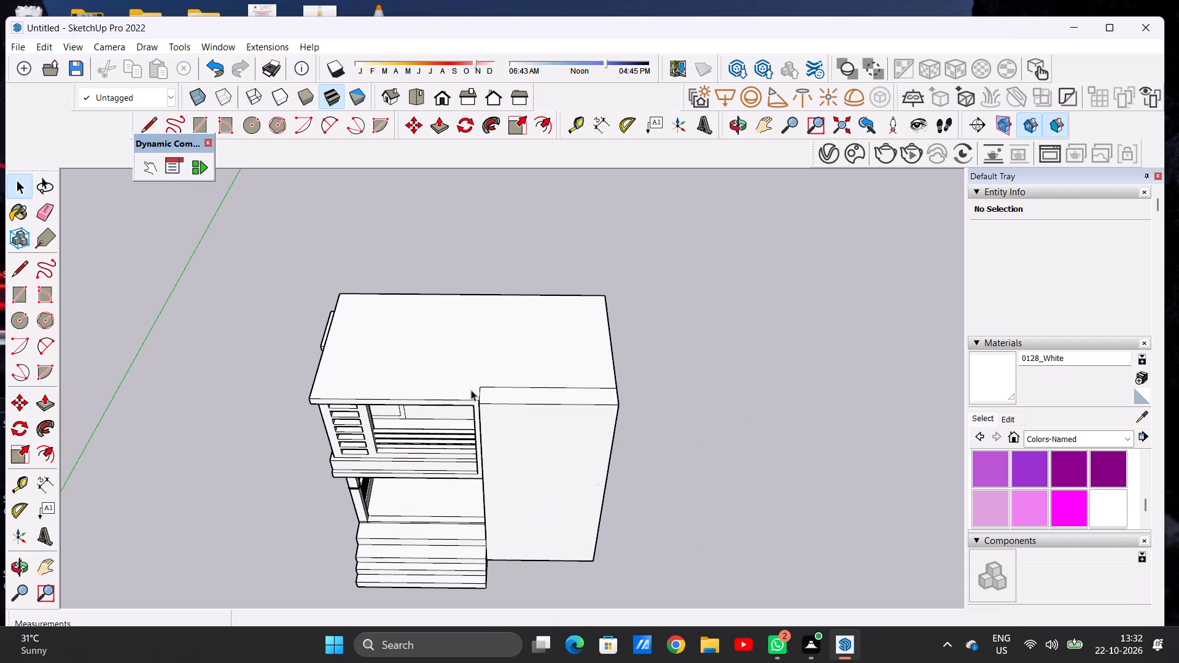
# Pull the tall front wall's top face up about 6' 6" above the roof slab.
pyautogui.scroll(7, 473, 410)
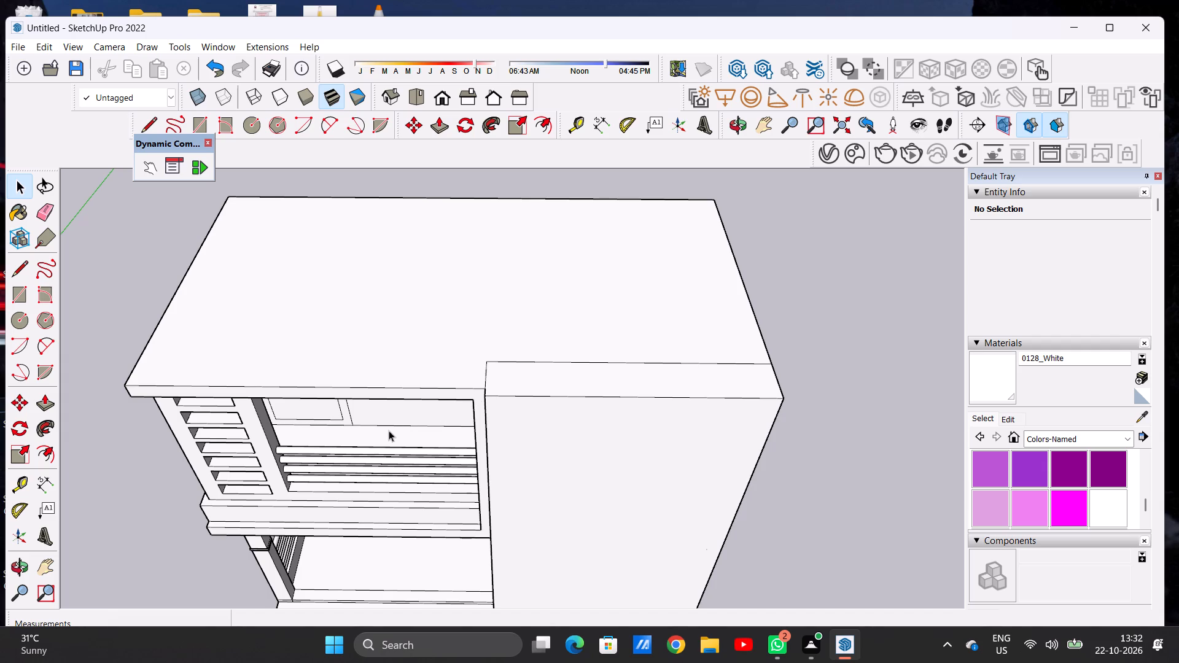
pyautogui.scroll(-3, 373, 422)
pyautogui.scroll(7, 510, 364)
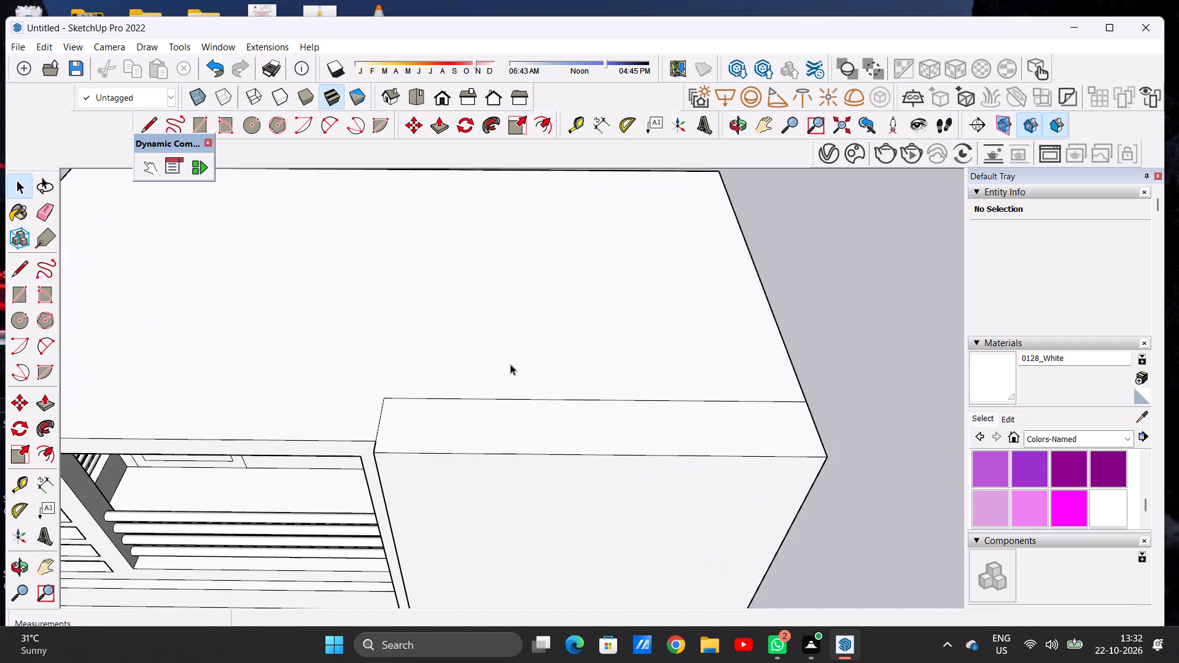
pyautogui.press('p')
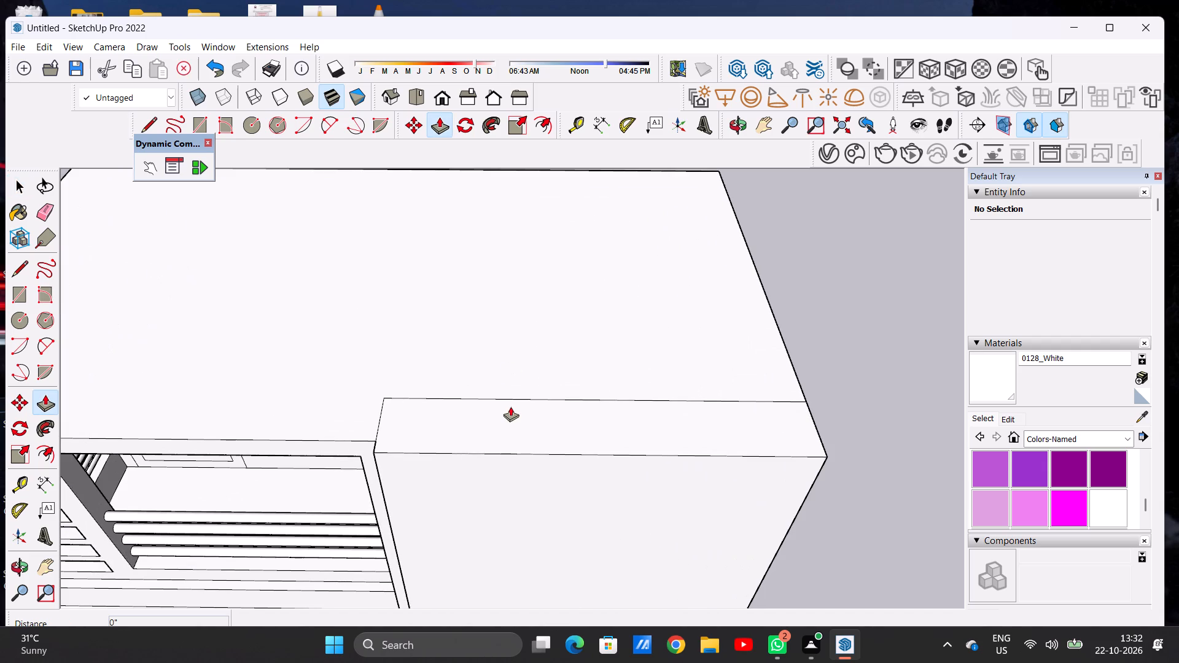
pyautogui.click(510, 409)
pyautogui.scroll(-13, 512, 370)
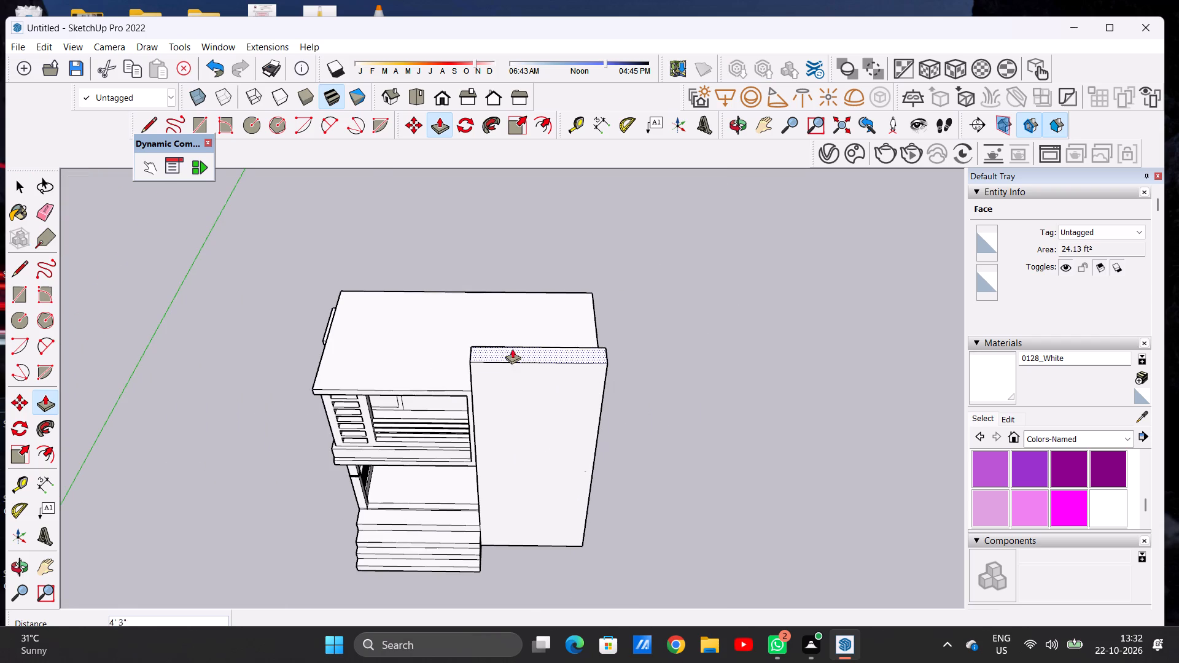
pyautogui.click(515, 330)
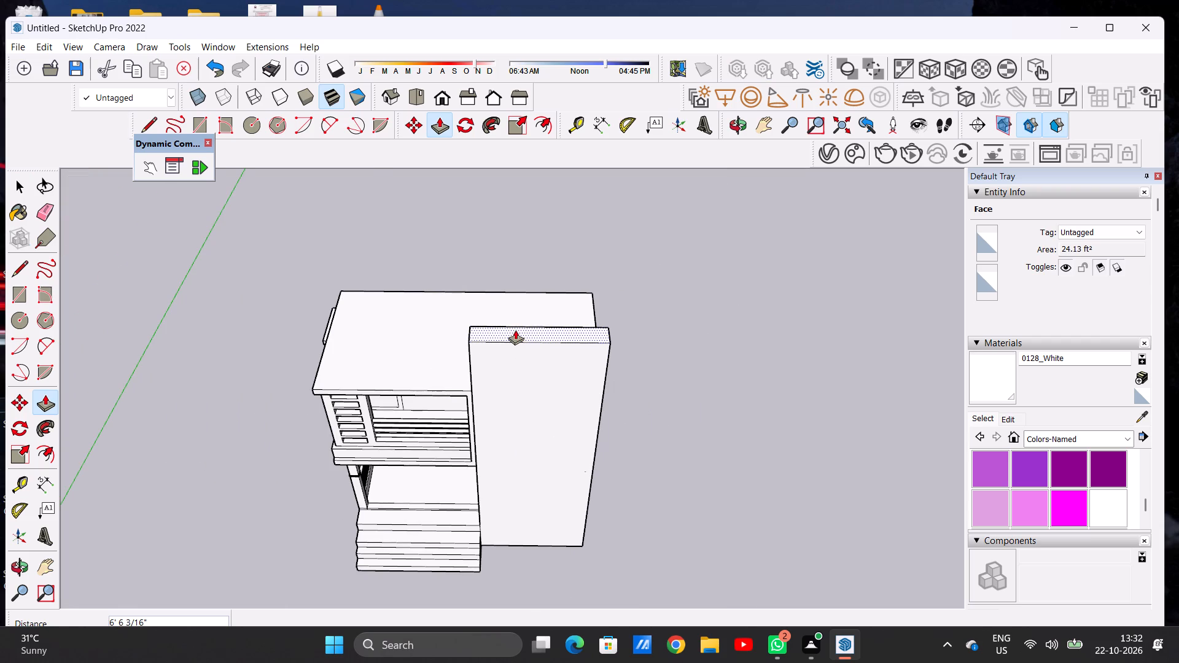
pyautogui.press('space')
# Draw an inset outline on the roof slab's top, parallel to its outer edges and ending at both rear corners of the tall front wall.
pyautogui.moveTo(518, 426); pyautogui.dragTo(516, 252, button='middle')
pyautogui.scroll(-2, 495, 344)
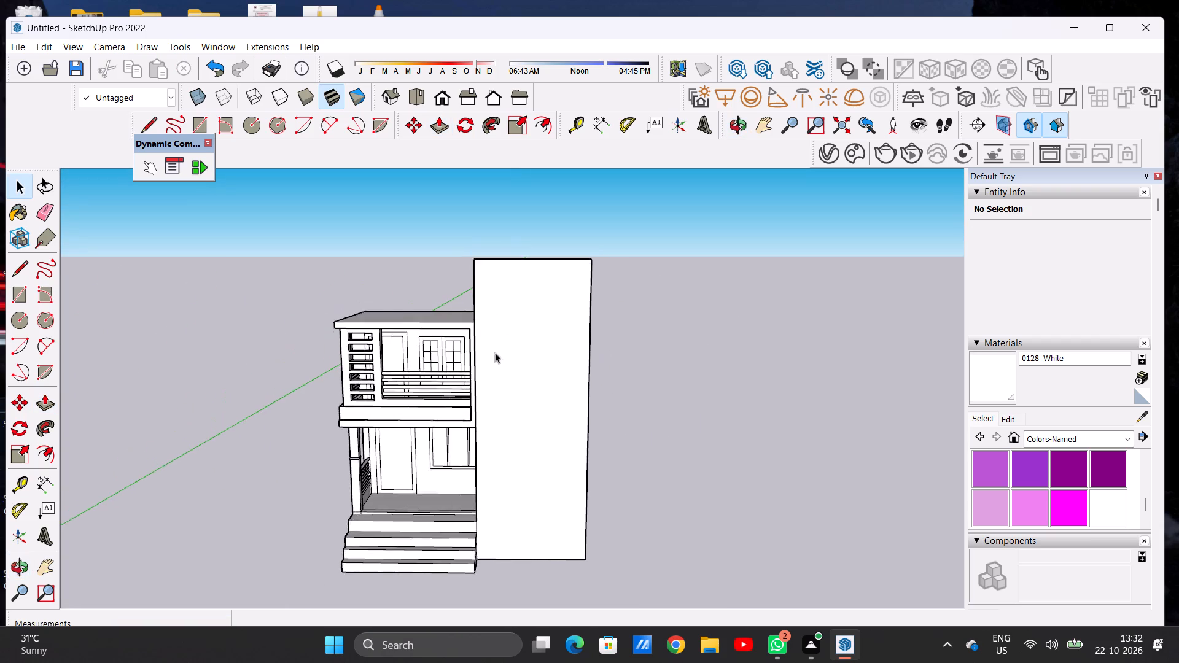
pyautogui.scroll(-3, 495, 352)
pyautogui.moveTo(529, 364); pyautogui.dragTo(56, 397, button='middle')
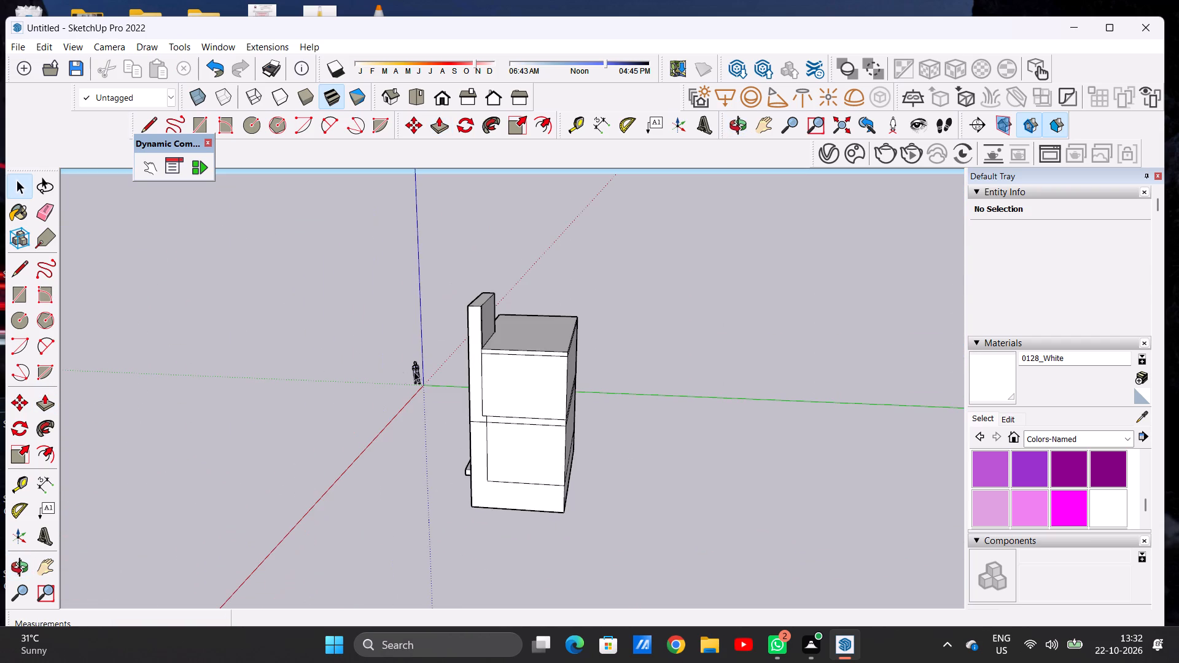
pyautogui.moveTo(450, 365); pyautogui.dragTo(149, 478, button='middle')
pyautogui.scroll(1, 430, 359)
pyautogui.scroll(-1, 430, 359)
pyautogui.scroll(3, 430, 359)
pyautogui.moveTo(471, 365); pyautogui.dragTo(390, 415, button='middle')
pyautogui.scroll(5, 390, 415)
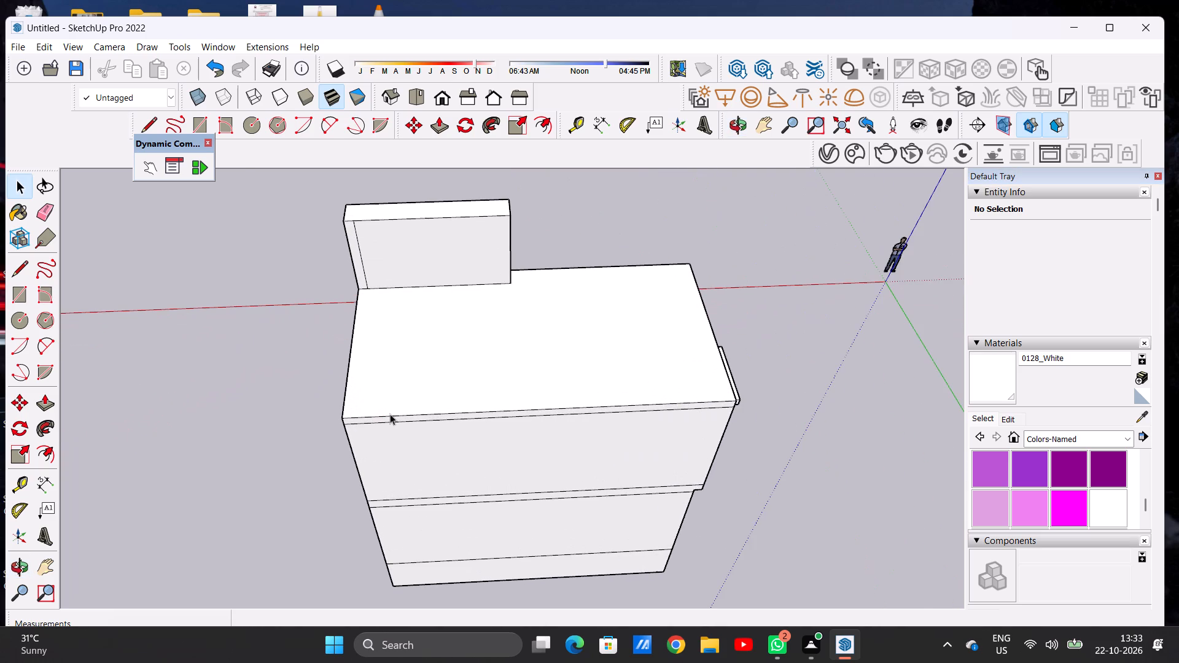
pyautogui.press('l')
pyautogui.click(371, 291)
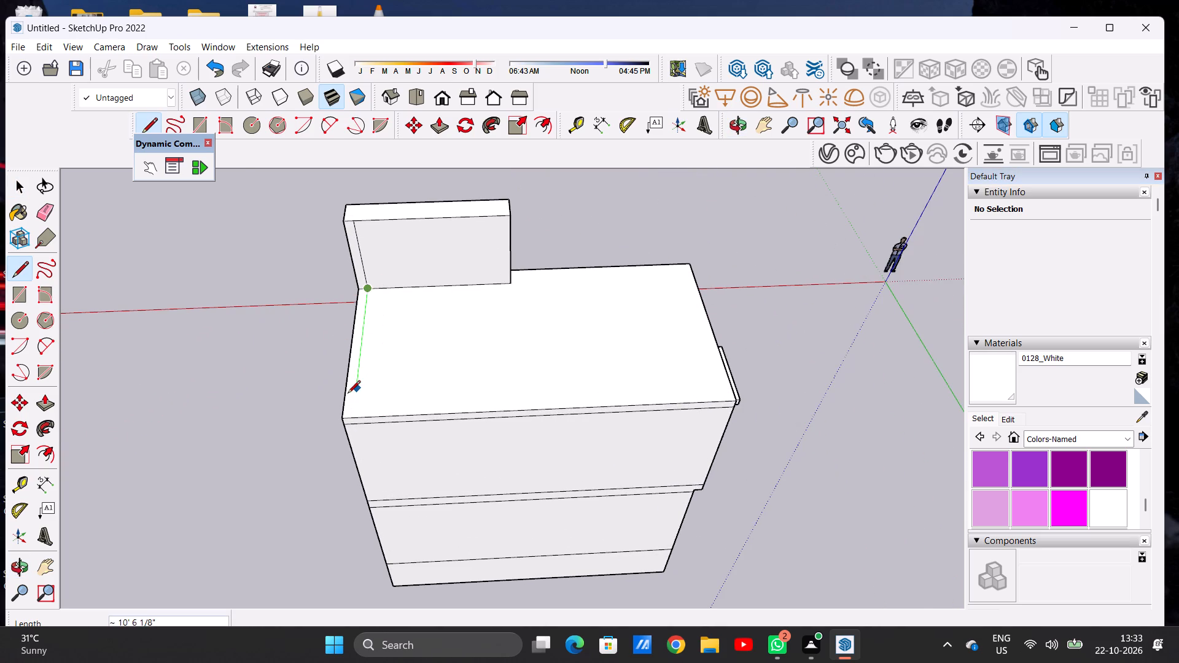
pyautogui.click(359, 406)
pyautogui.click(718, 390)
pyautogui.scroll(3, 679, 298)
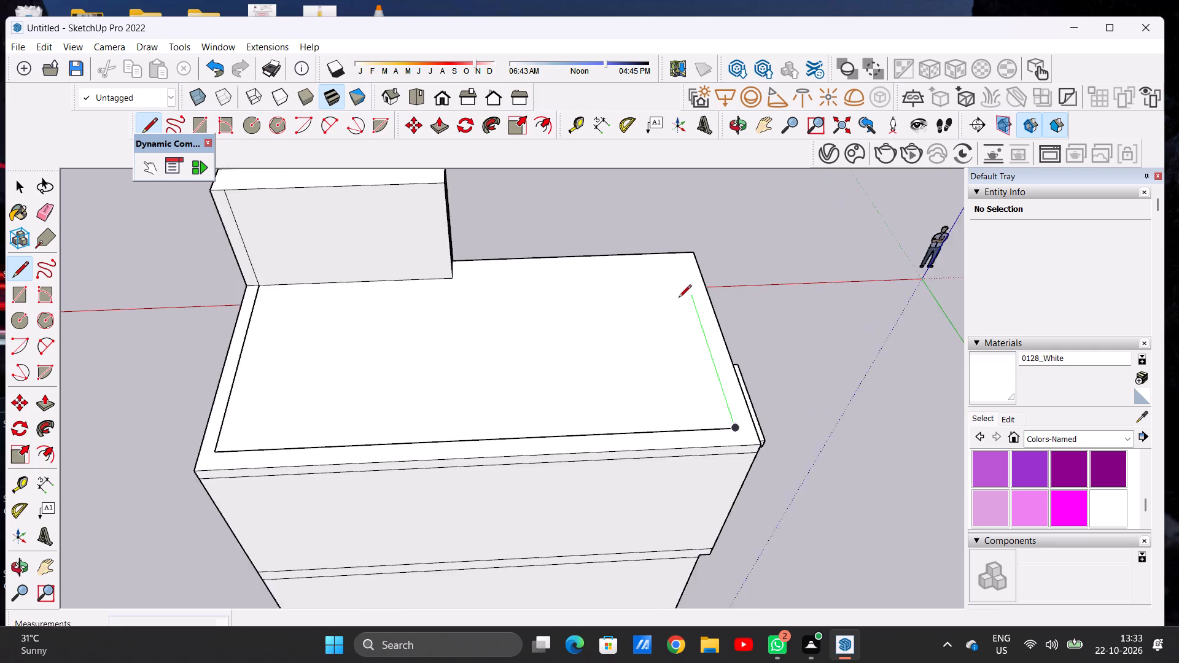
pyautogui.scroll(3, 679, 298)
pyautogui.click(679, 258)
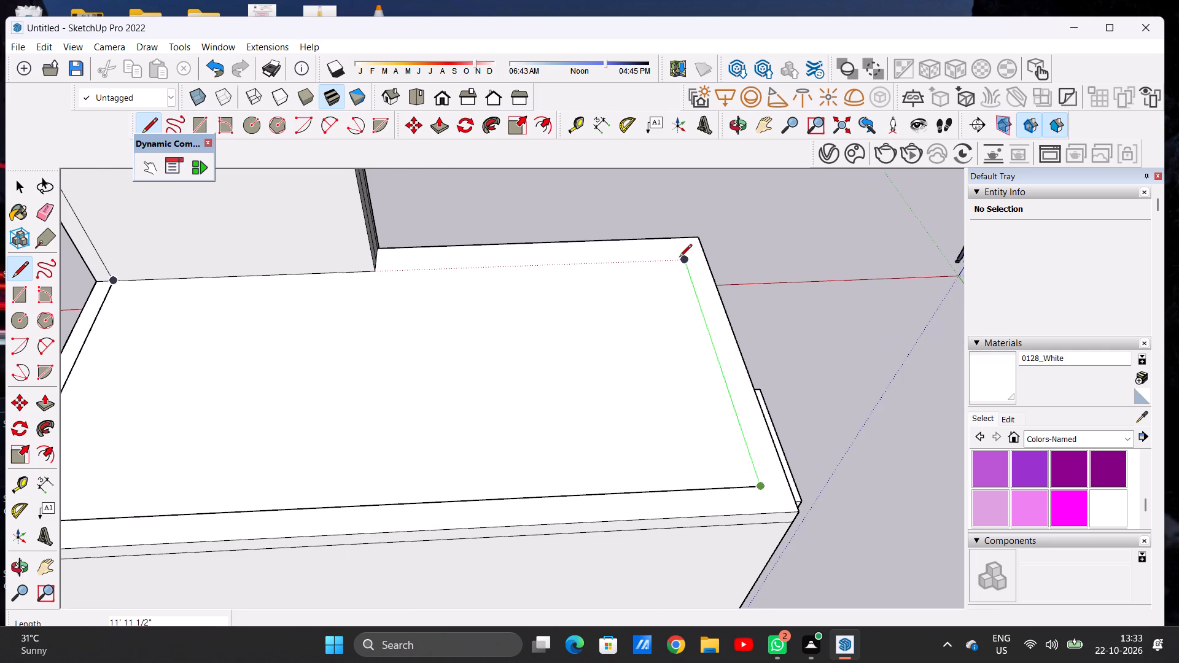
pyautogui.click(379, 269)
pyautogui.press('space')
# Examine the whole house from the front and above, checking the inset roof outline against the tall front wall.
pyautogui.scroll(-15, 438, 317)
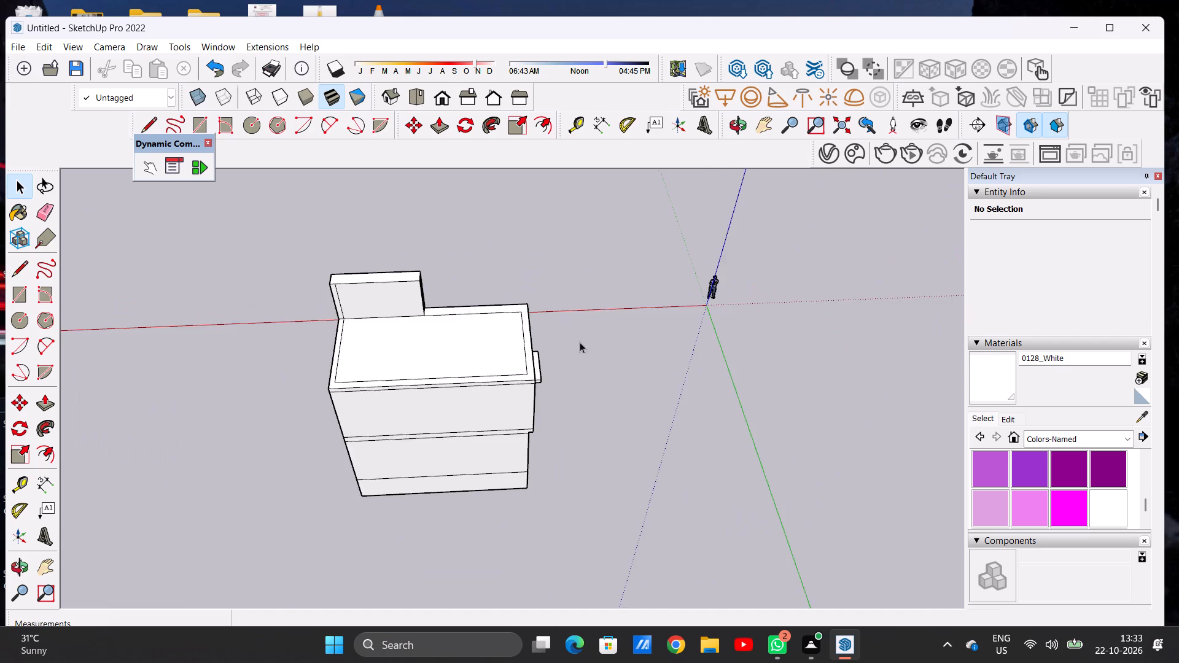
pyautogui.moveTo(586, 344); pyautogui.dragTo(241, 318, button='middle')
pyautogui.moveTo(753, 285); pyautogui.dragTo(295, 279, button='middle')
pyautogui.moveTo(547, 339); pyautogui.dragTo(524, 336, button='middle')
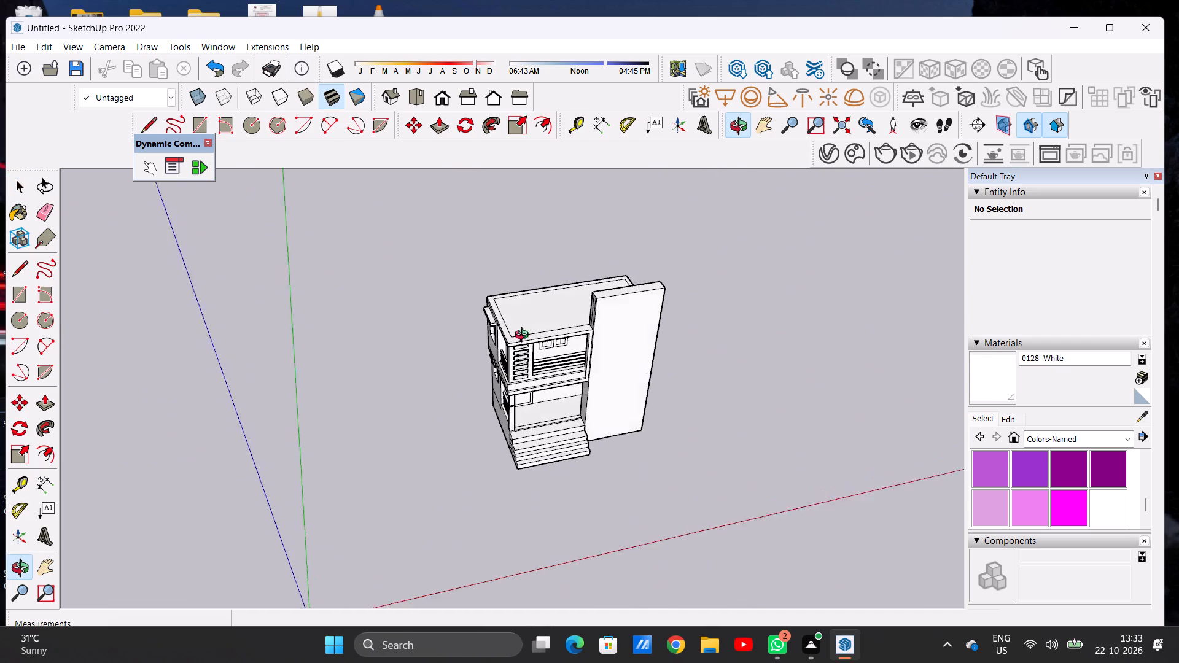
pyautogui.moveTo(524, 336); pyautogui.dragTo(405, 312, button='middle')
pyautogui.scroll(13, 520, 316)
pyautogui.scroll(-5, 174, 425)
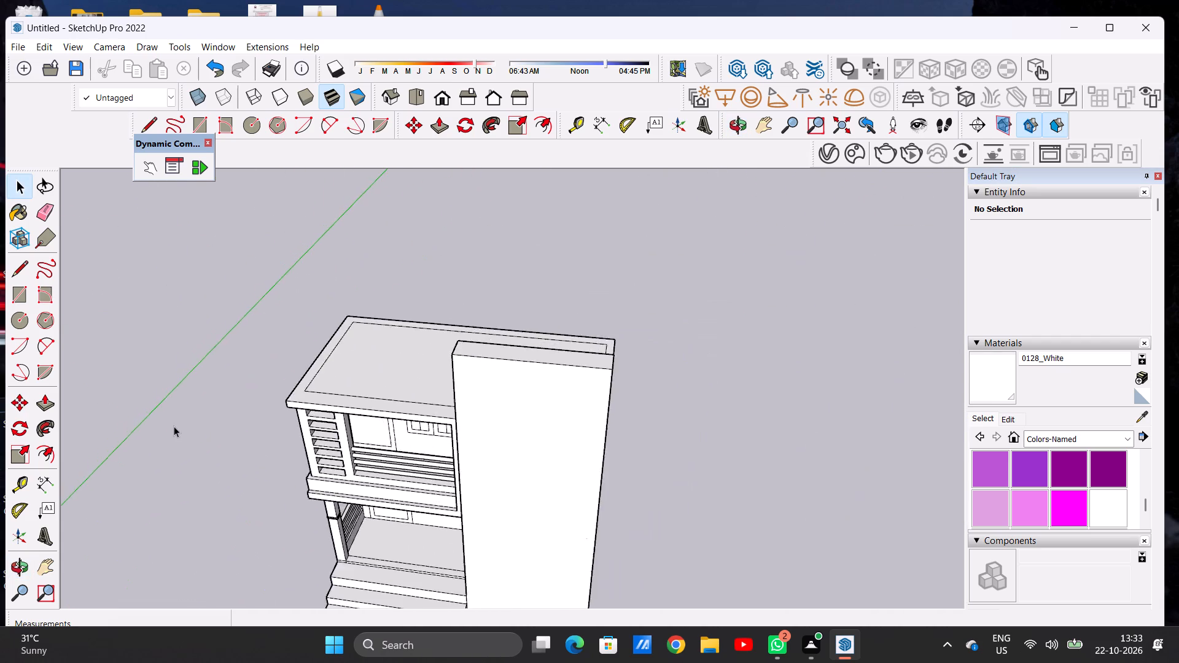
pyautogui.scroll(-6, 174, 426)
pyautogui.scroll(-13, 605, 328)
pyautogui.scroll(8, 540, 376)
pyautogui.scroll(6, 583, 281)
pyautogui.scroll(-1, 583, 281)
pyautogui.scroll(1, 583, 281)
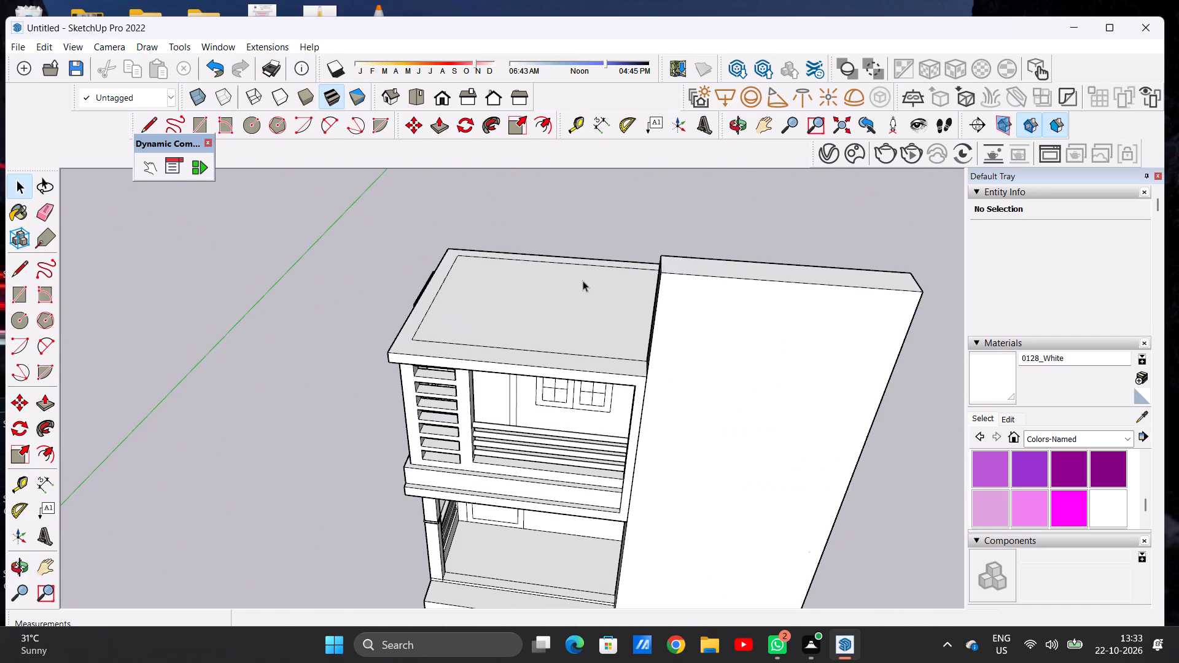
# Examine the roof's front border above the balcony and its junction with the tall front wall.
pyautogui.moveTo(513, 394); pyautogui.dragTo(559, 368, button='middle')
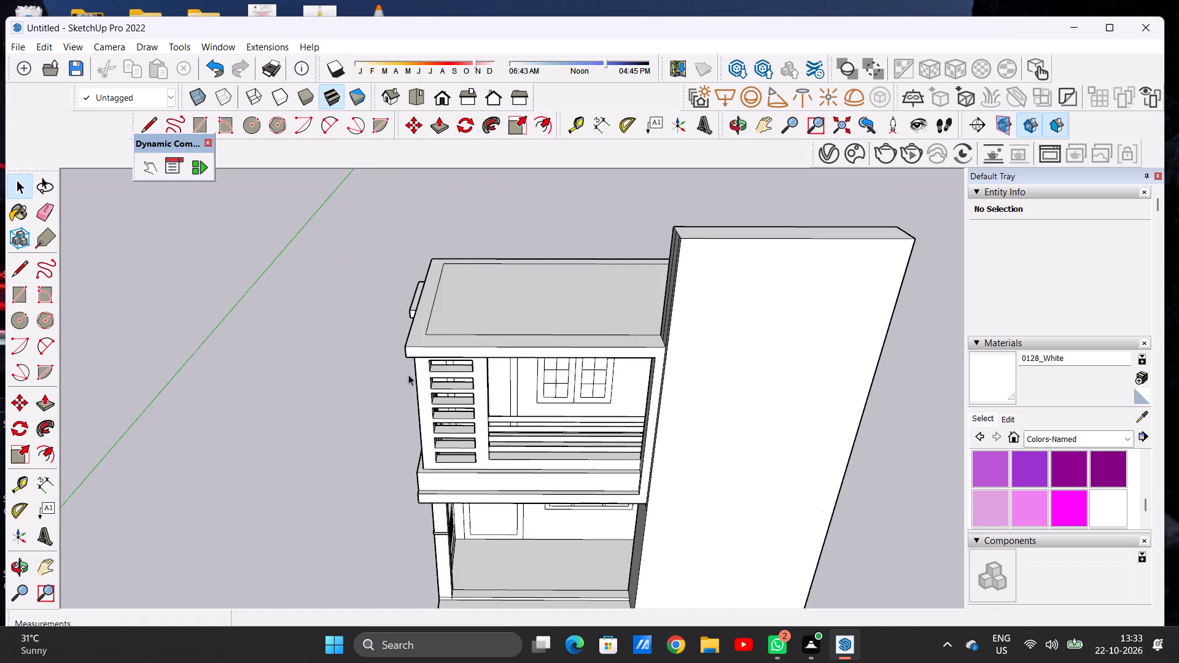
pyautogui.scroll(-3, 408, 374)
pyautogui.scroll(6, 540, 339)
pyautogui.moveTo(544, 366); pyautogui.dragTo(547, 456, button='middle')
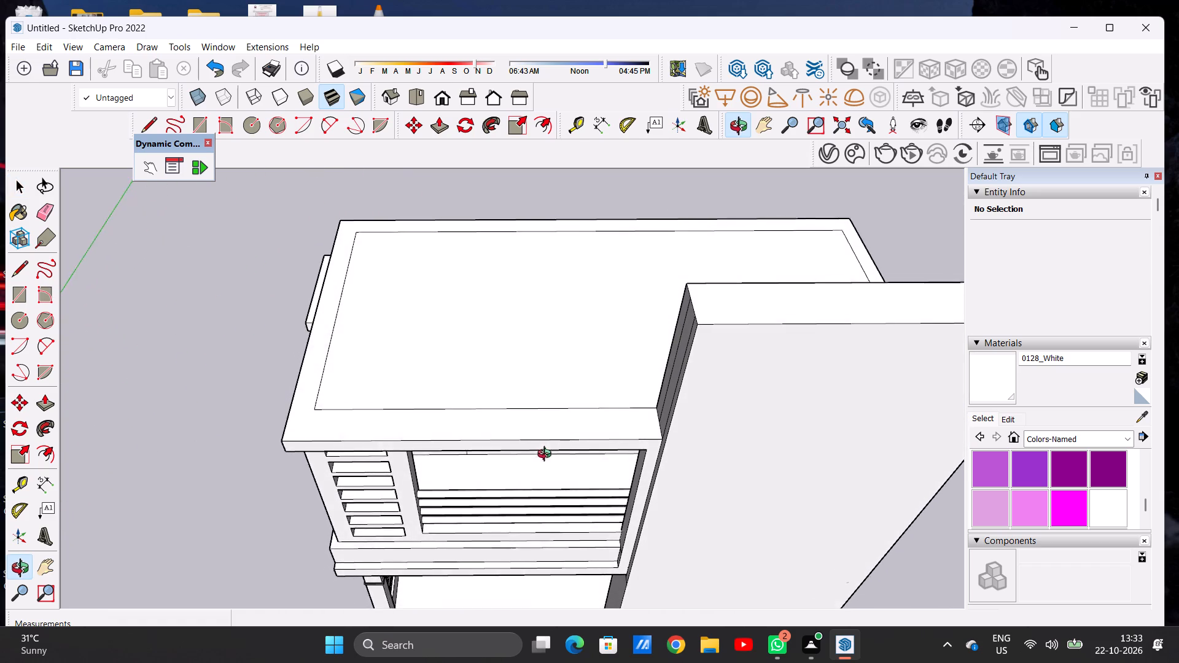
pyautogui.moveTo(547, 456); pyautogui.dragTo(542, 457, button='middle')
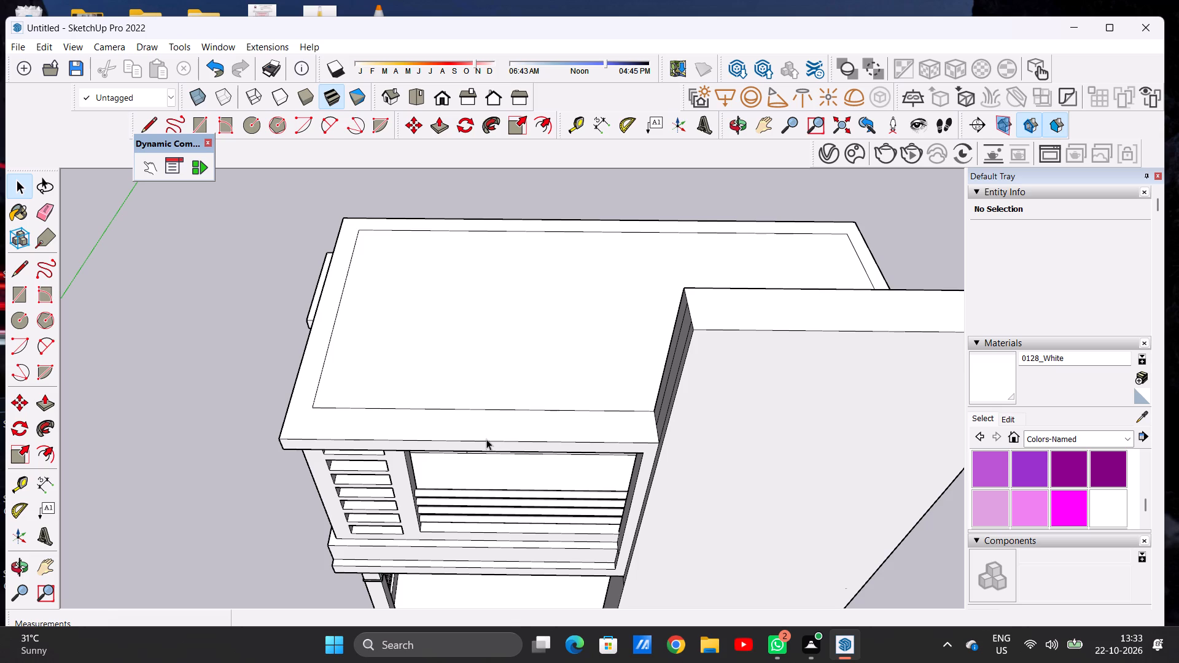
pyautogui.scroll(-5, 496, 421)
pyautogui.scroll(4, 344, 426)
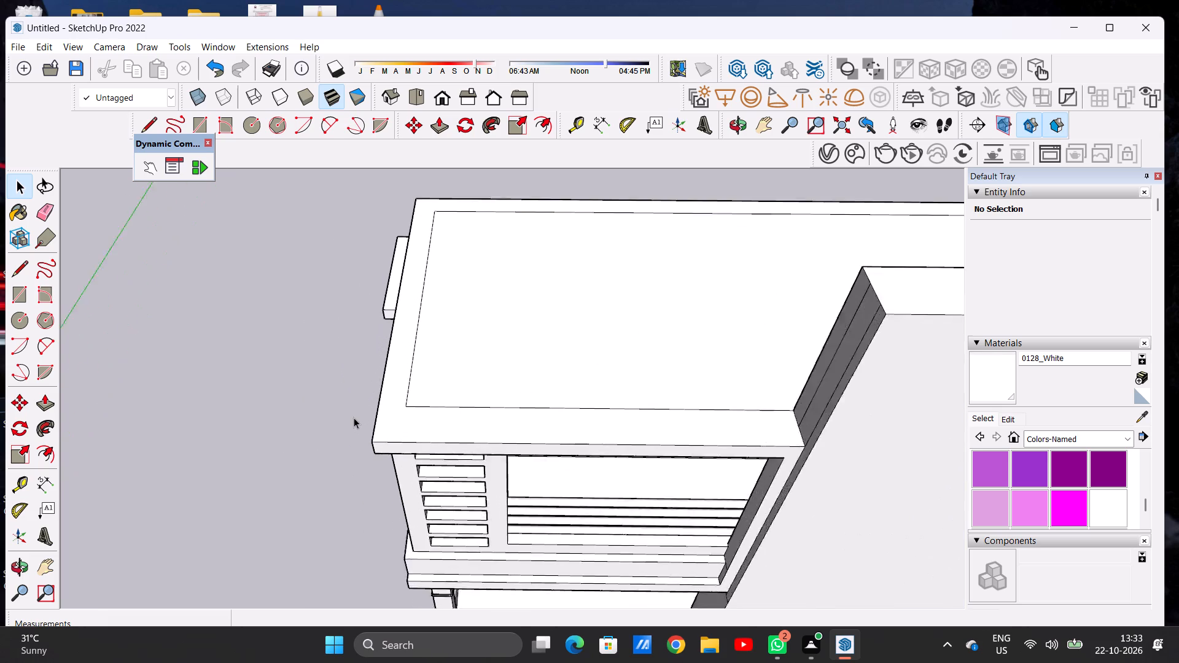
pyautogui.scroll(2, 354, 417)
pyautogui.scroll(-7, 356, 361)
pyautogui.scroll(1, 515, 403)
pyautogui.scroll(-1, 515, 403)
pyautogui.scroll(5, 515, 403)
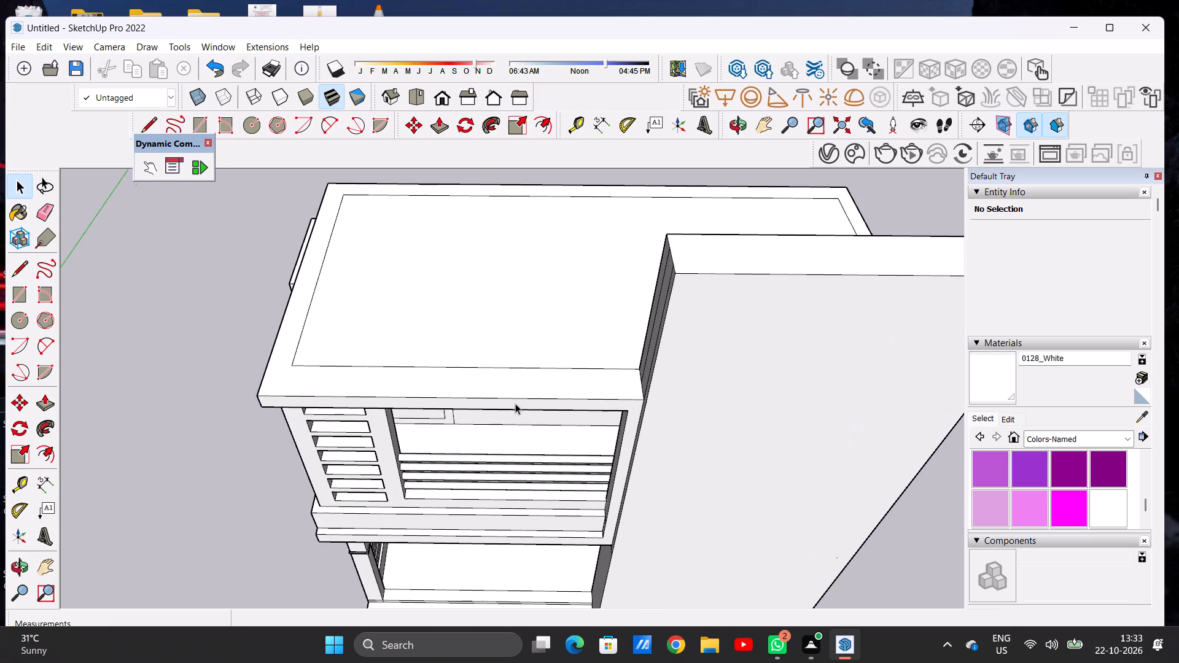
pyautogui.moveTo(526, 369); pyautogui.dragTo(606, 437, button='middle')
pyautogui.scroll(6, 672, 440)
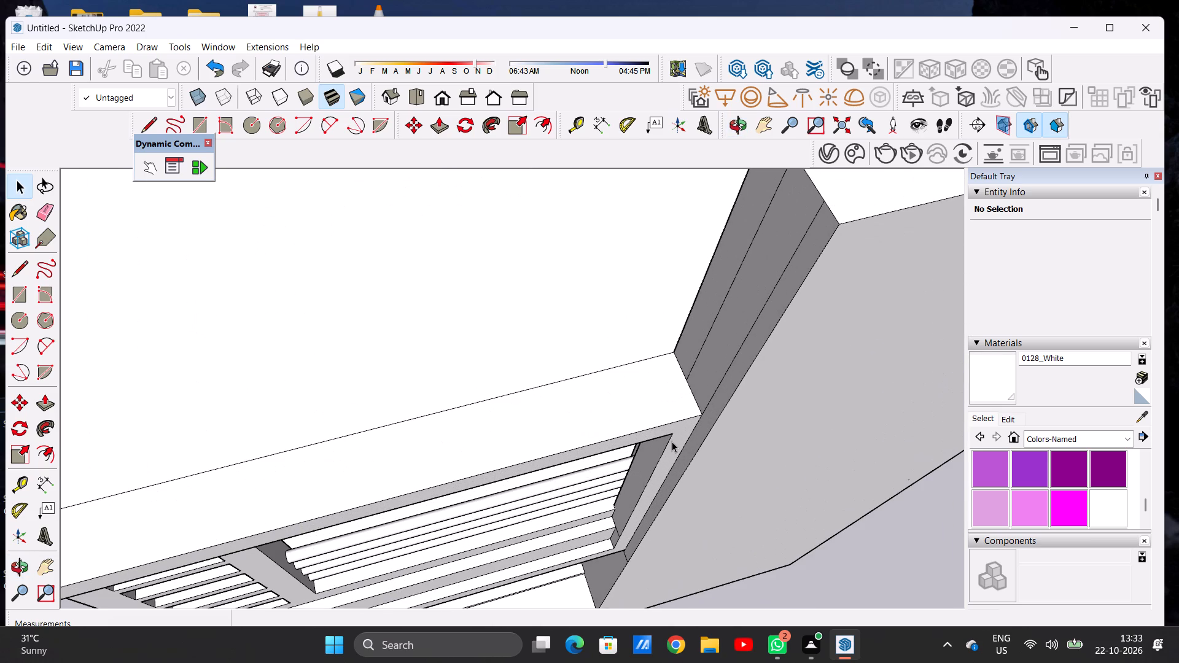
# Draw a line about 13' 10" along the roof's front border, from the tall wall and parallel to the inset outline, then join it to the outline's corner.
pyautogui.press('l')
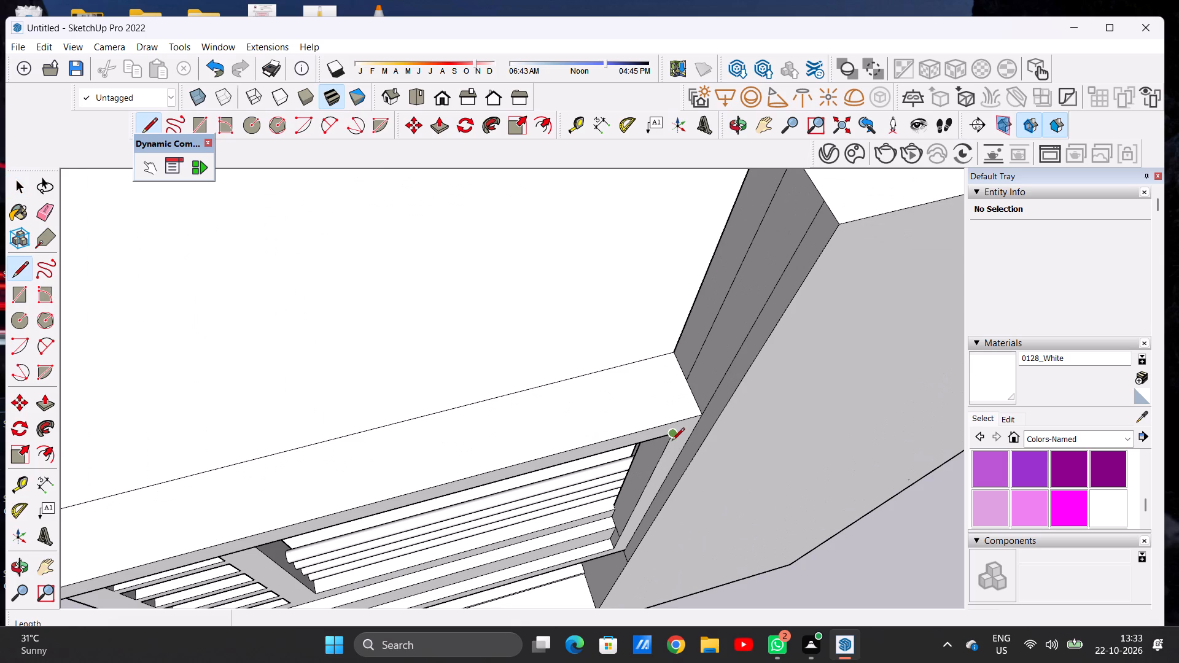
pyautogui.click(687, 376)
pyautogui.scroll(-8, 613, 406)
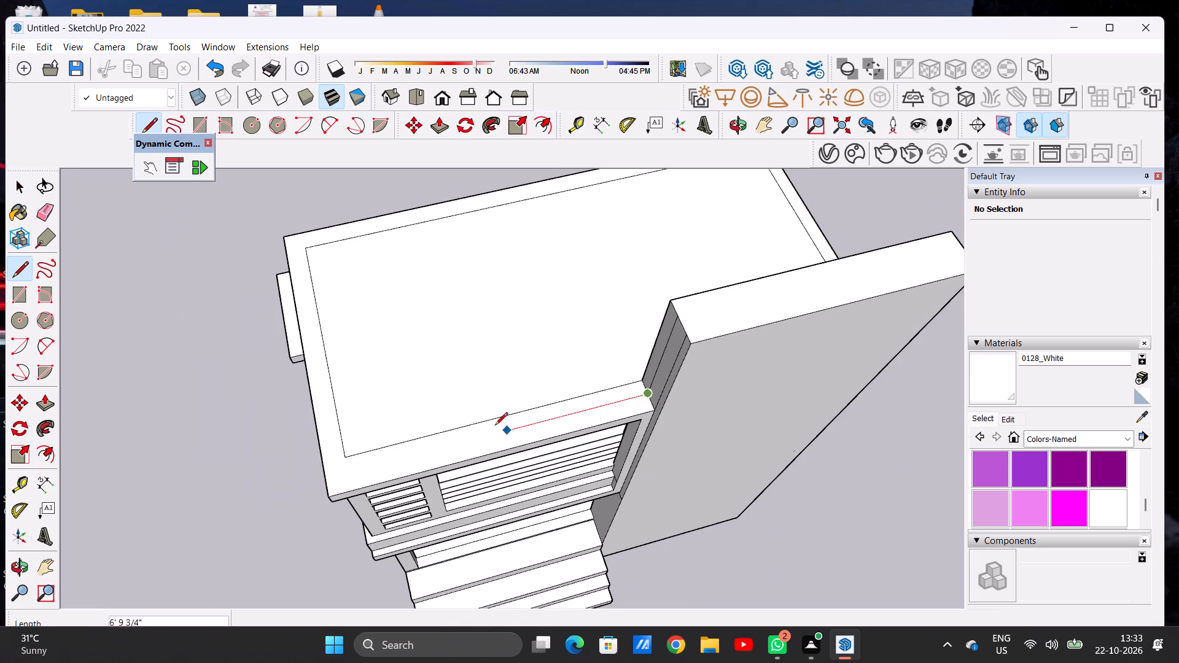
pyautogui.scroll(7, 375, 464)
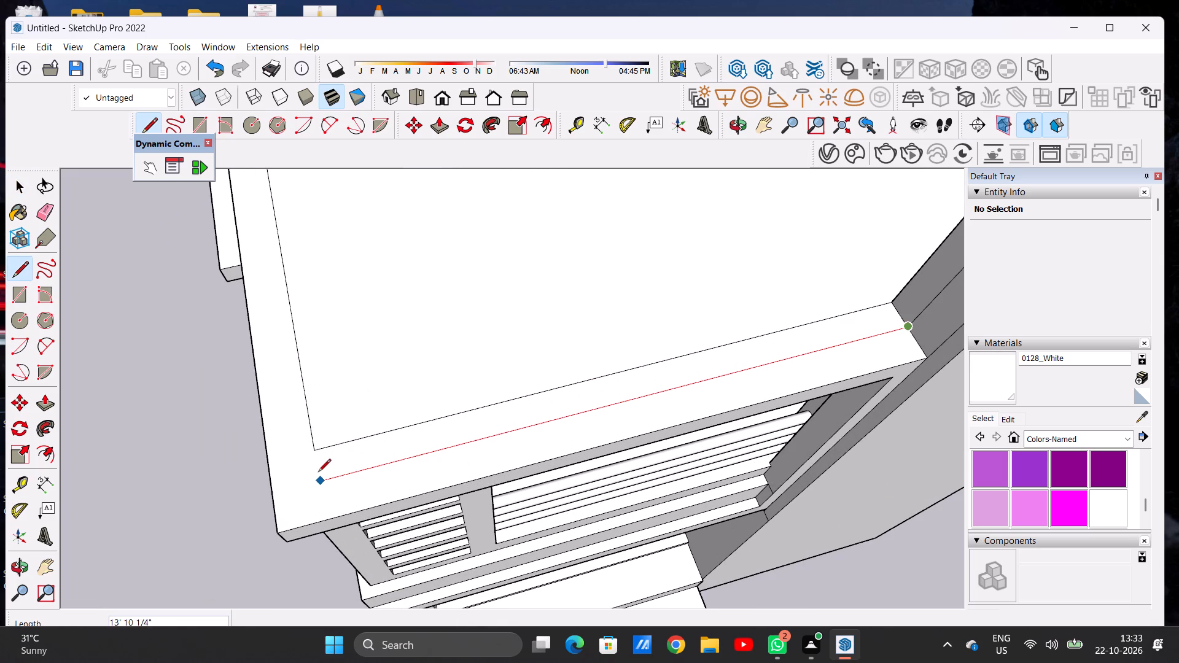
pyautogui.click(318, 473)
pyautogui.click(313, 449)
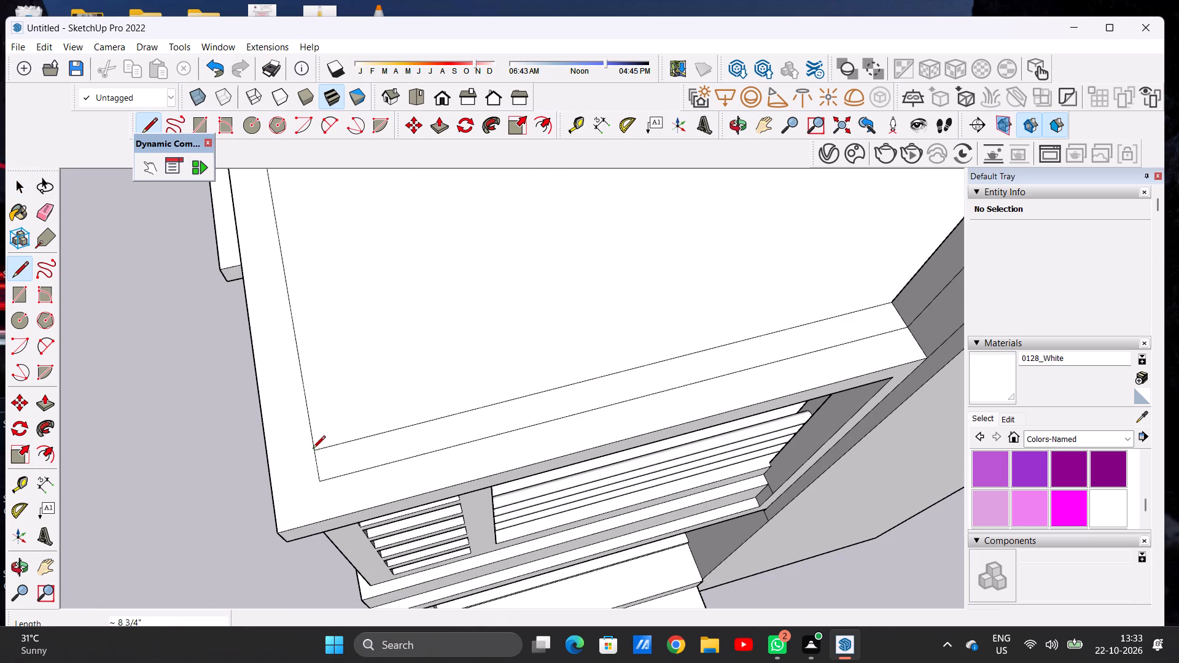
pyautogui.press('space')
pyautogui.scroll(-7, 390, 453)
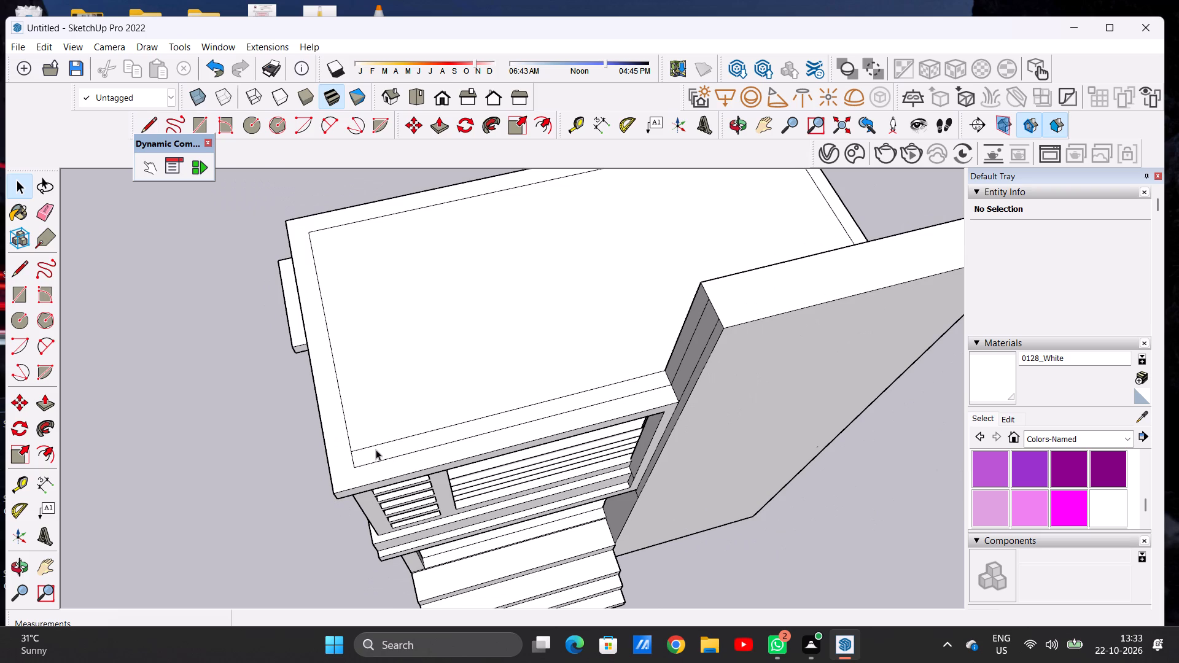
# Extend the new front border line about 1' 1" from its end corner to the roof slab's outer side edge.
pyautogui.scroll(6, 349, 474)
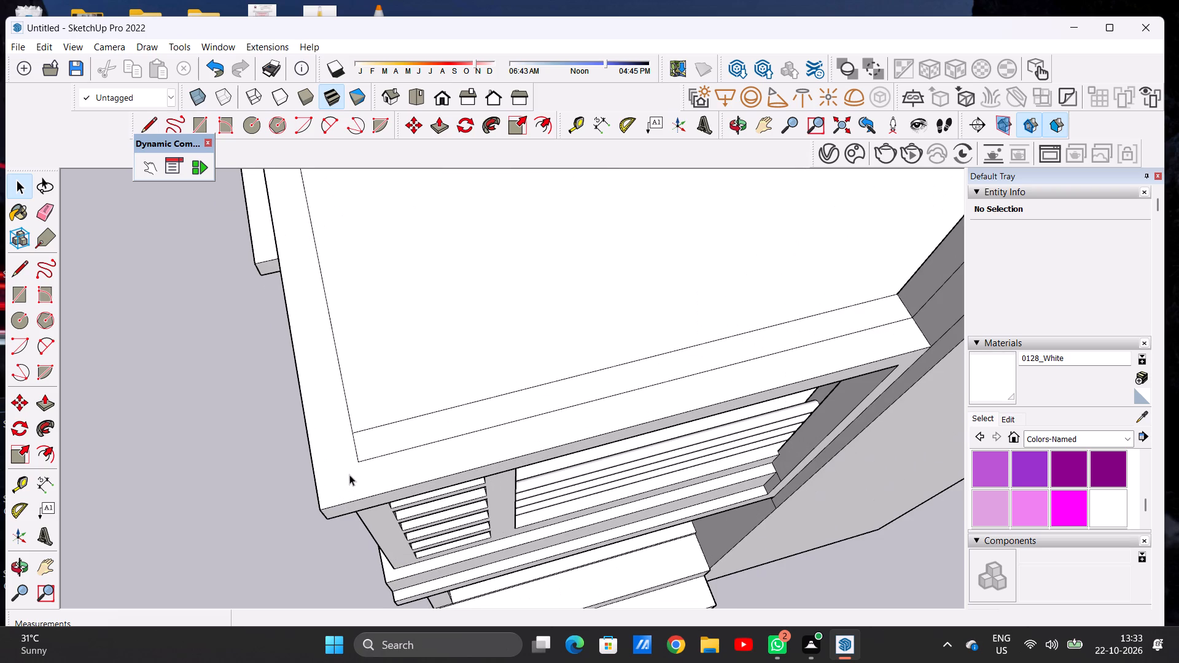
pyautogui.press('l')
pyautogui.scroll(5, 349, 475)
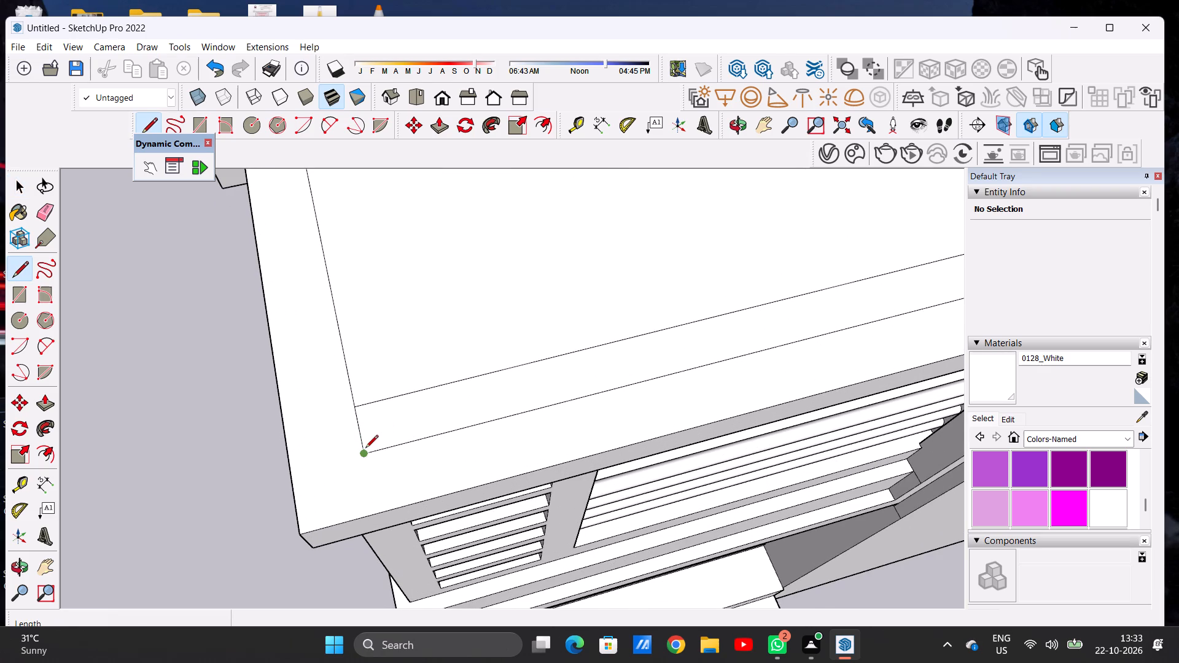
pyautogui.click(365, 449)
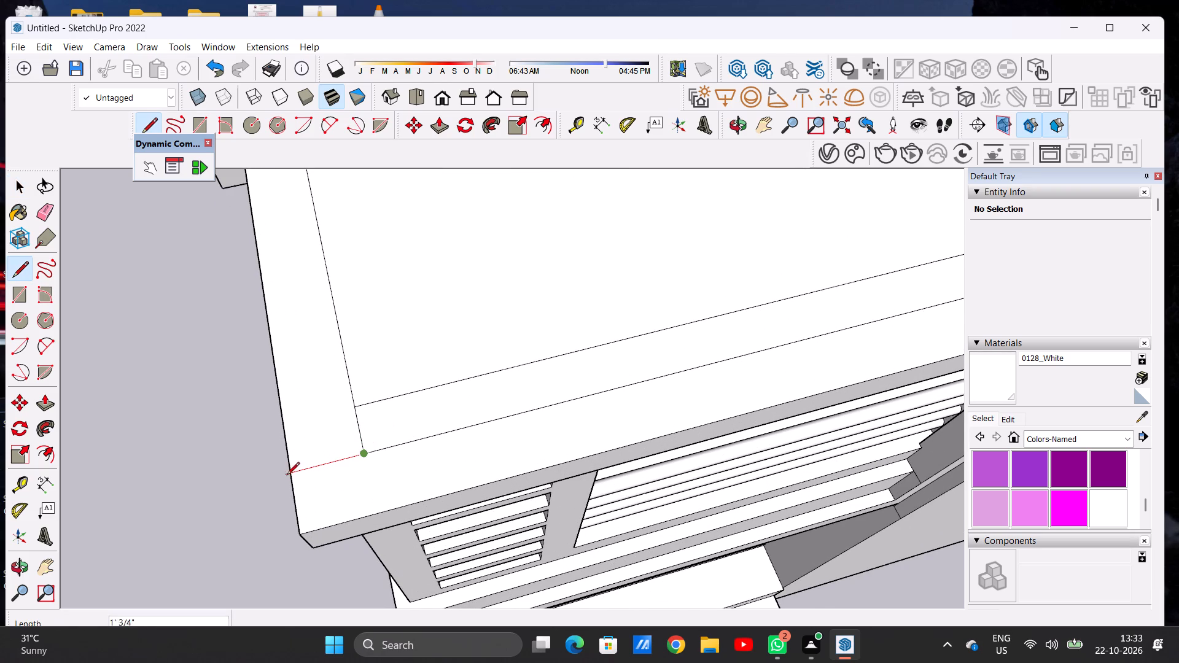
pyautogui.click(290, 475)
pyautogui.press('space')
# Erase the short connecting edge between the inset outline's front corner and the new front border line.
pyautogui.write('E')
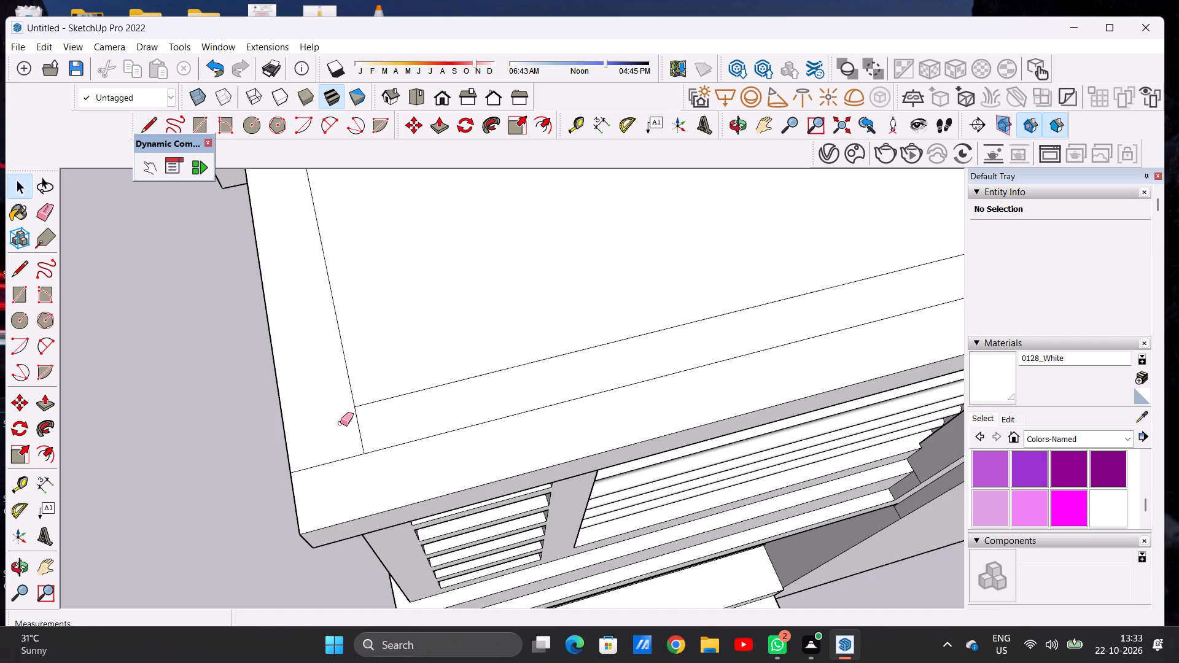
pyautogui.moveTo(340, 423); pyautogui.dragTo(383, 433)
pyautogui.press('space')
# Pull the roof's perimeter border face up to form a parapet wall lower than the tall front wall.
pyautogui.scroll(-18, 395, 481)
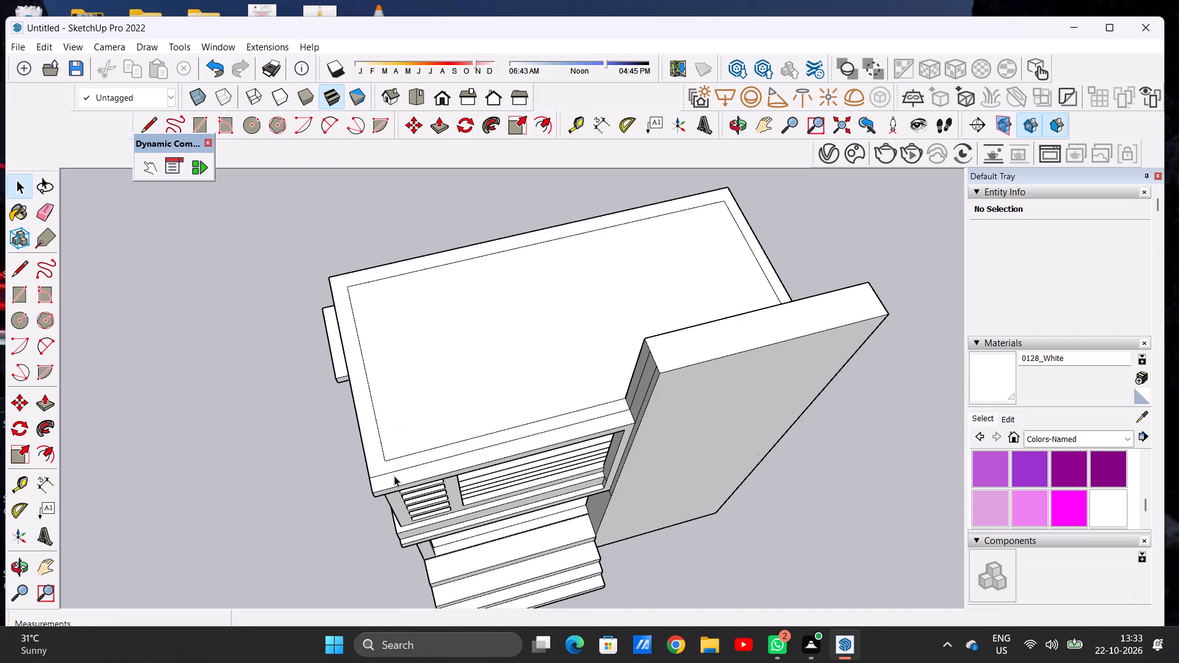
pyautogui.scroll(3, 379, 463)
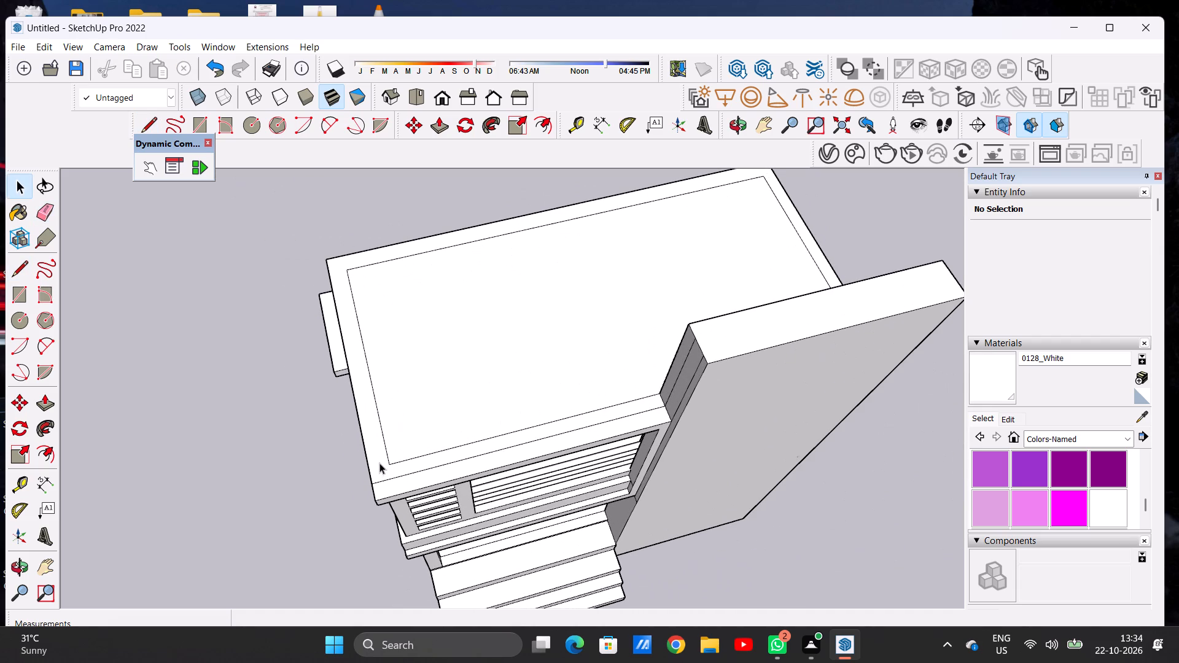
pyautogui.press('p')
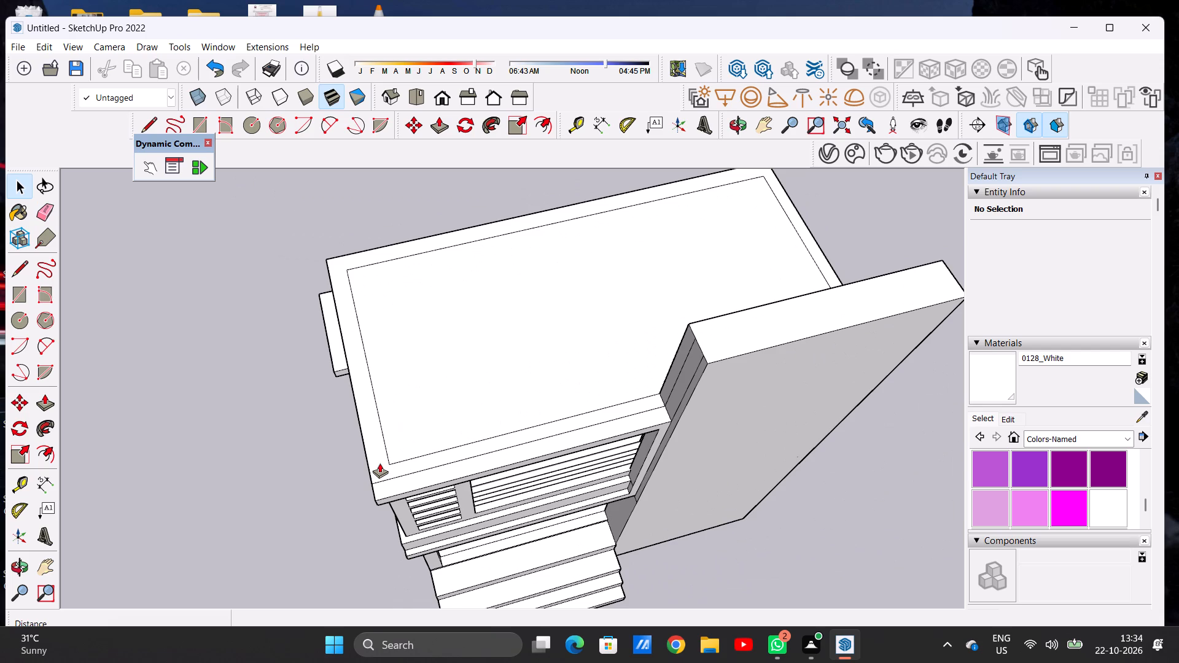
pyautogui.click(379, 449)
pyautogui.scroll(-8, 379, 410)
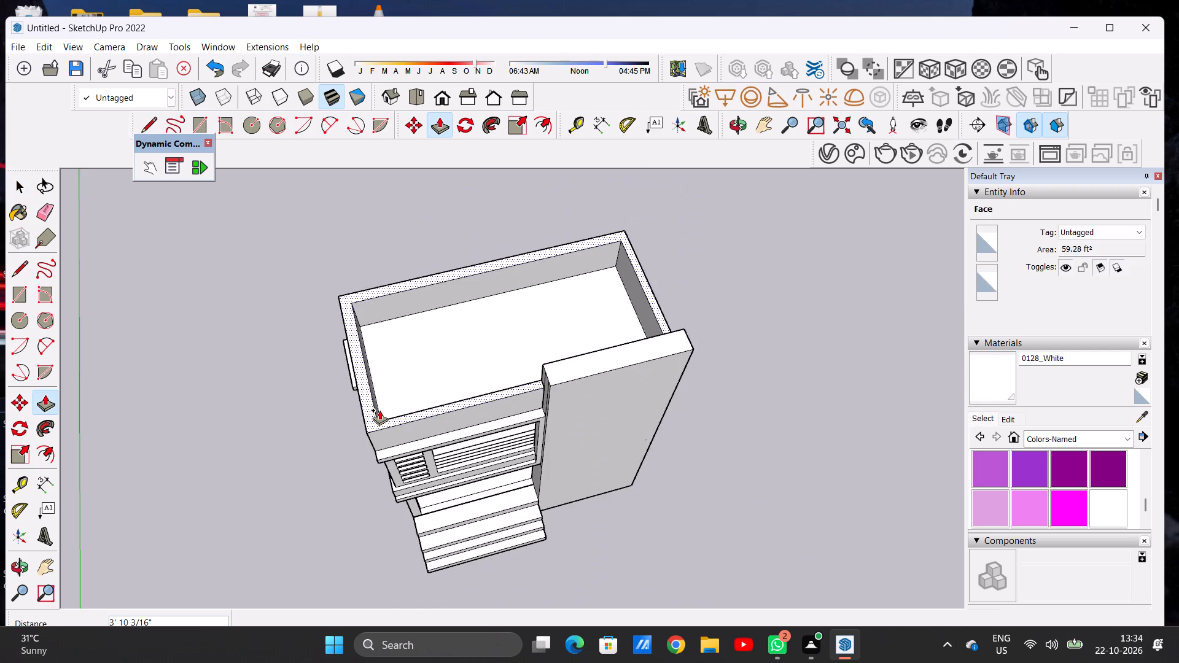
pyautogui.moveTo(379, 410); pyautogui.dragTo(351, 279, button='middle')
pyautogui.scroll(-6, 367, 301)
pyautogui.scroll(5, 373, 312)
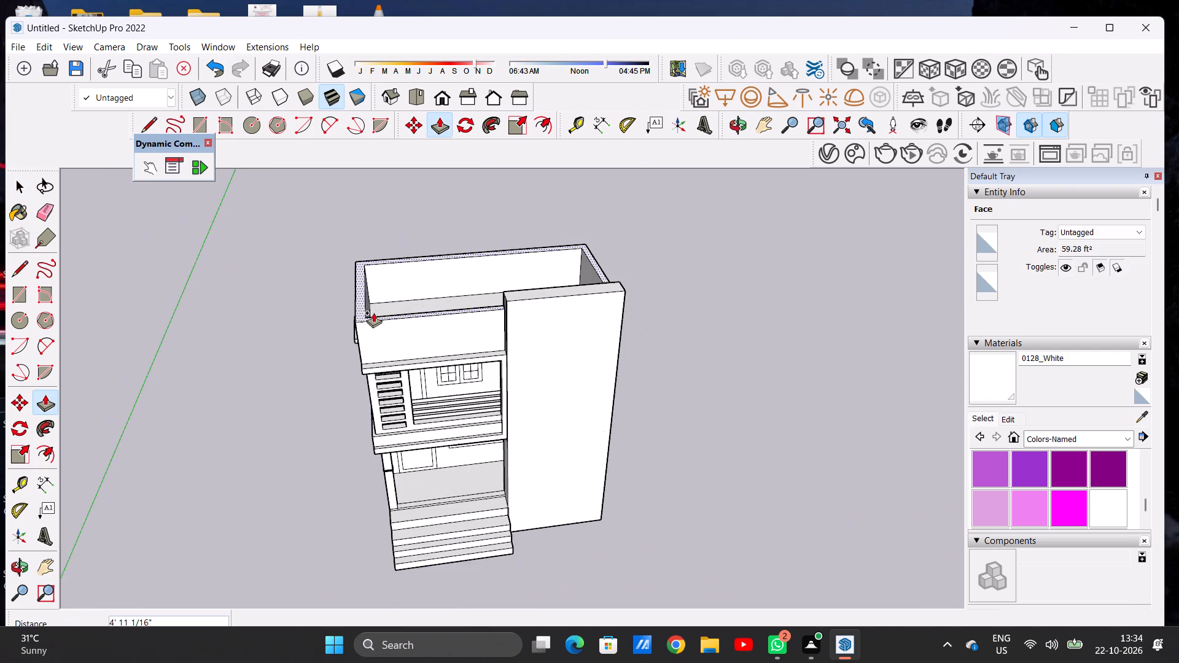
pyautogui.scroll(5, 373, 312)
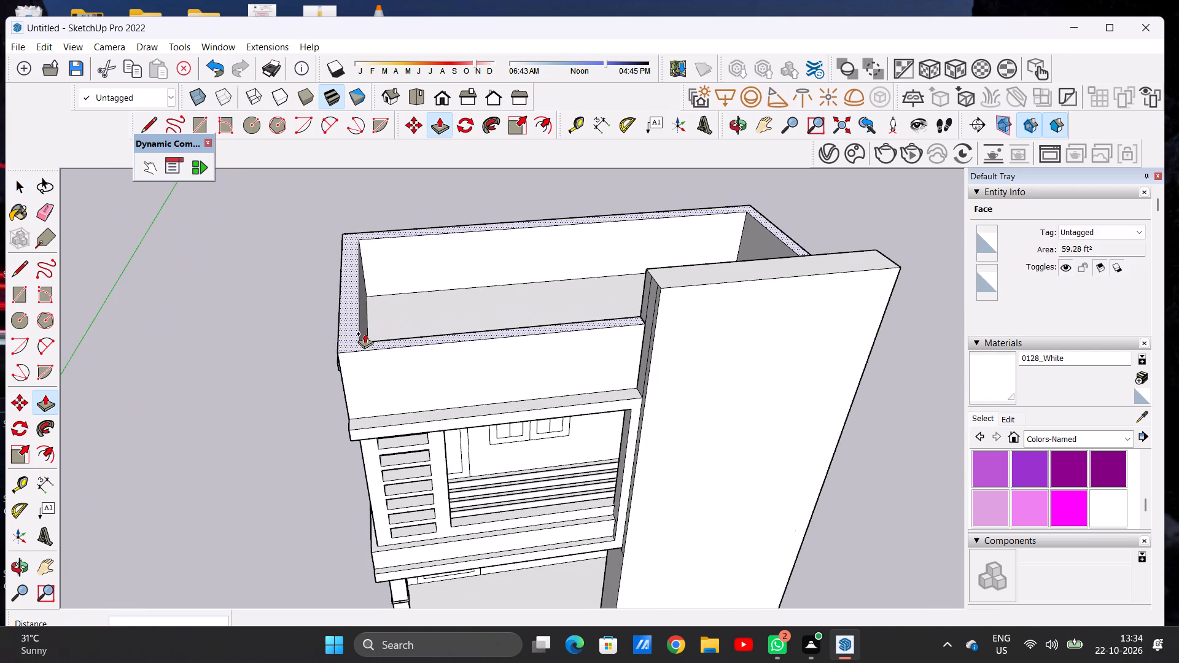
pyautogui.click(365, 333)
pyautogui.press('space')
# Pull the tall front wall's top face up about 1' 6" higher above the parapet.
pyautogui.scroll(-9, 573, 423)
pyautogui.moveTo(591, 428); pyautogui.dragTo(521, 319, button='middle')
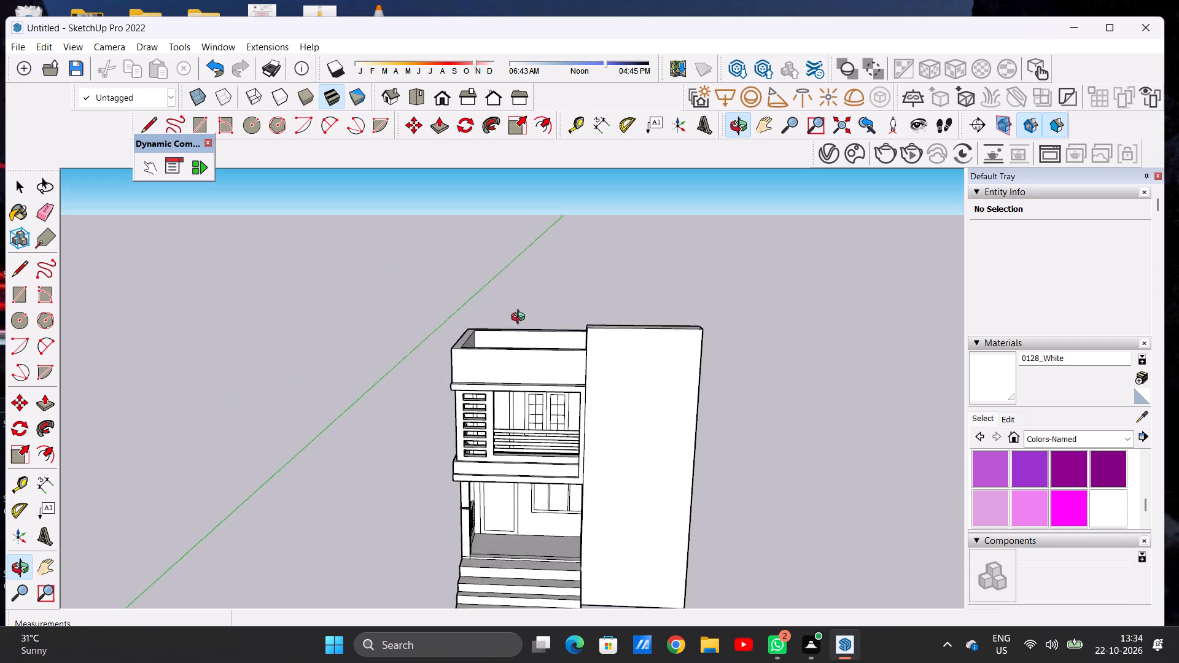
pyautogui.moveTo(521, 319); pyautogui.dragTo(516, 300, button='middle')
pyautogui.scroll(-4, 484, 424)
pyautogui.scroll(6, 631, 352)
pyautogui.moveTo(553, 416); pyautogui.dragTo(579, 563, button='middle')
pyautogui.scroll(7, 609, 417)
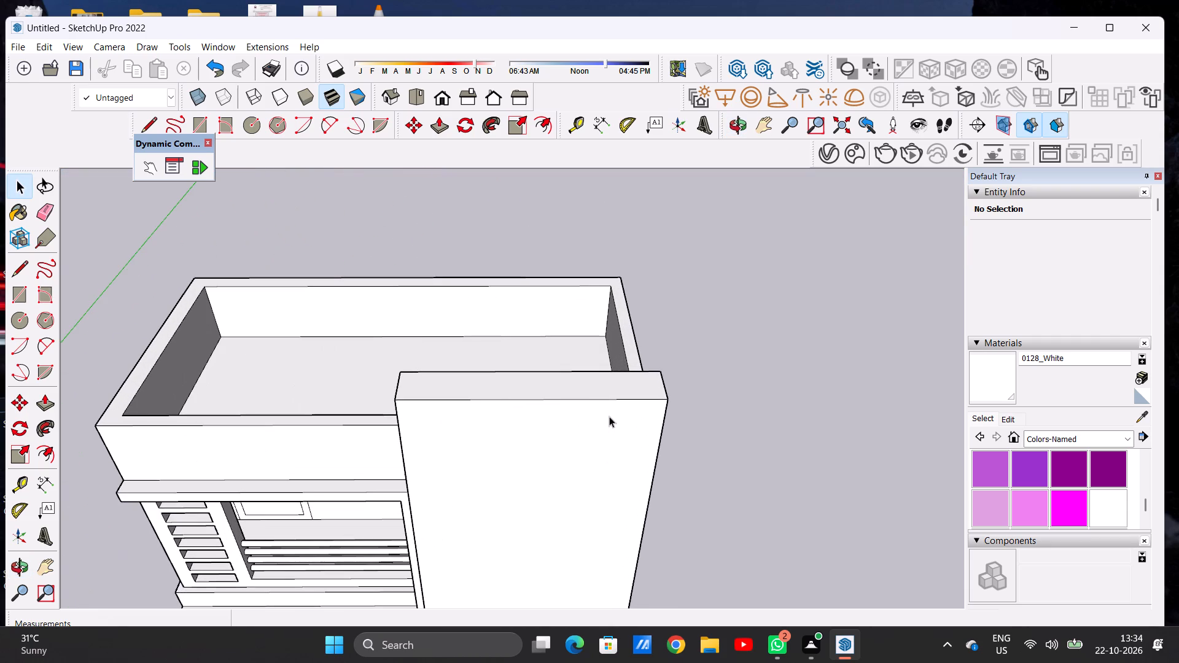
pyautogui.press('p')
pyautogui.click(604, 390)
pyautogui.click(599, 363)
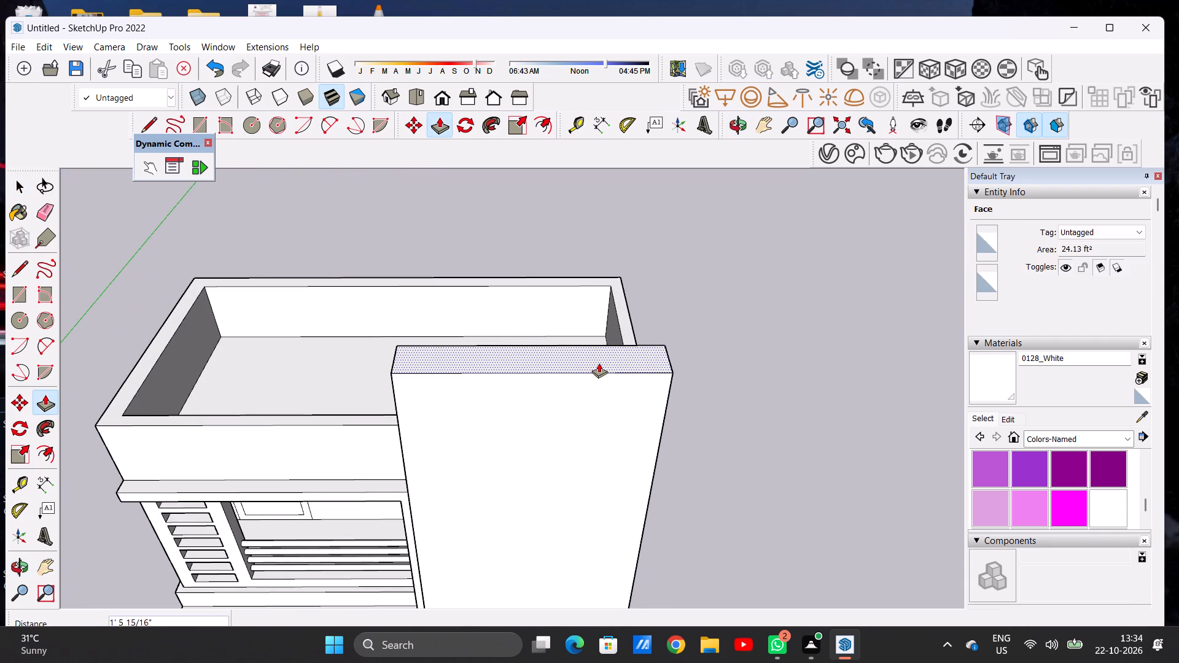
pyautogui.press('space')
# Examine the house from the sides, rear and above, checking how the raised front wall meets the roof parapet.
pyautogui.scroll(-7, 532, 449)
pyautogui.moveTo(536, 459); pyautogui.dragTo(253, 347, button='middle')
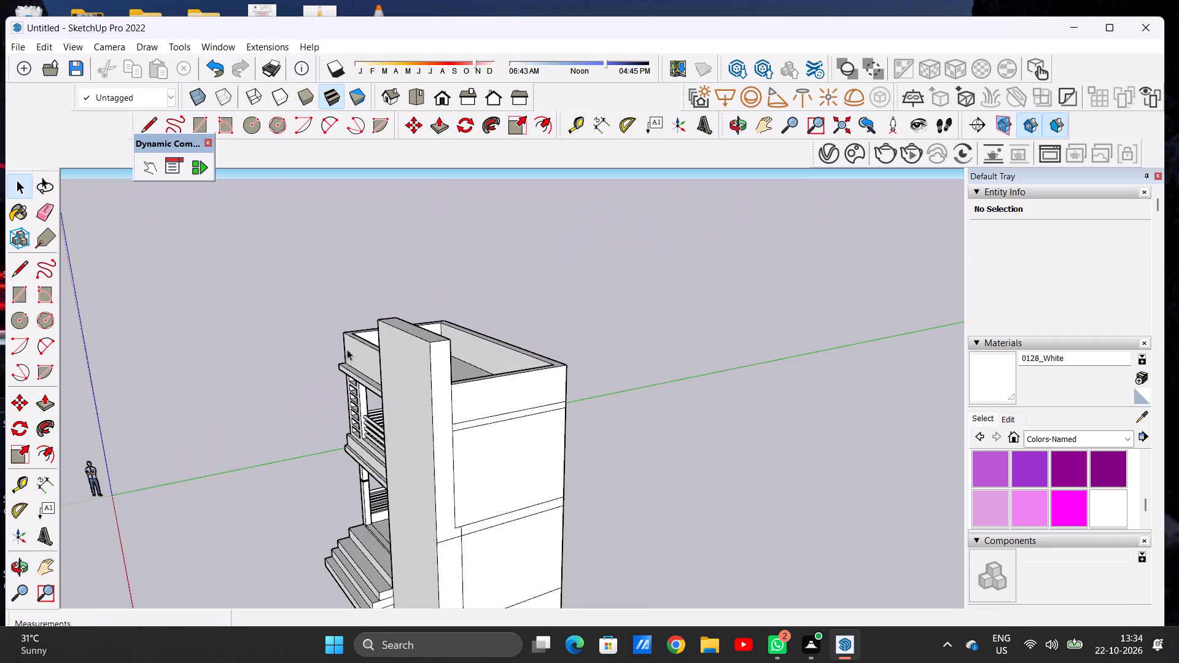
pyautogui.moveTo(539, 330); pyautogui.dragTo(161, 330, button='middle')
pyautogui.middleClick(161, 330)
pyautogui.moveTo(546, 289); pyautogui.dragTo(0, 416, button='middle')
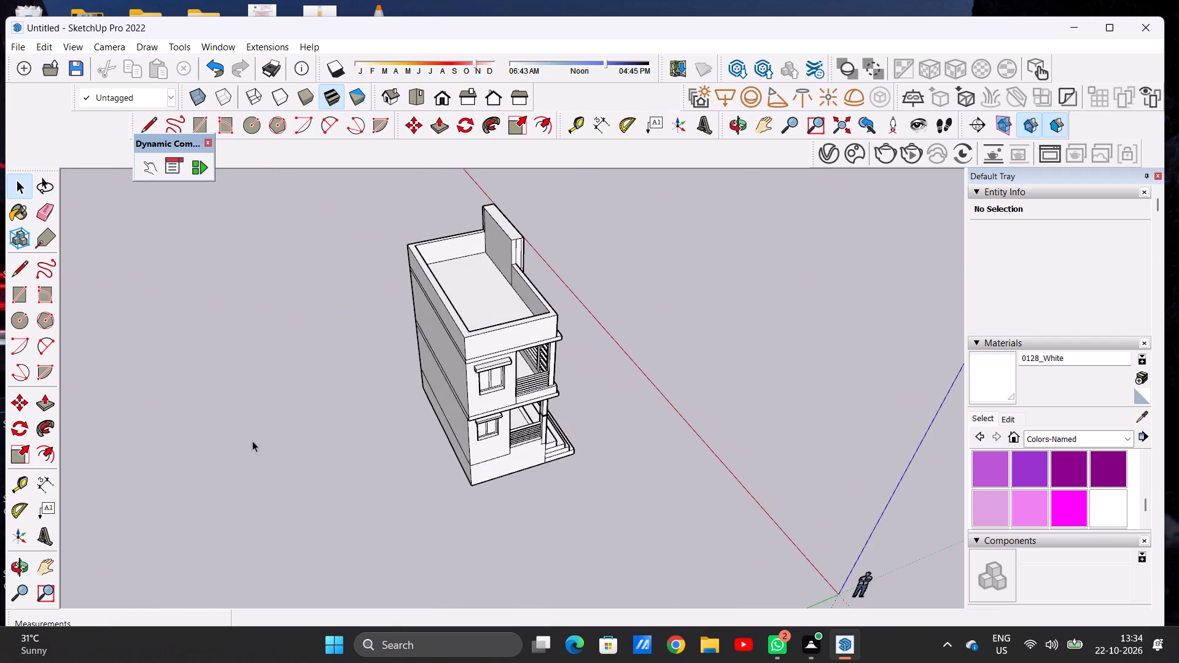
pyautogui.scroll(-7, 336, 427)
pyautogui.scroll(15, 466, 279)
pyautogui.moveTo(447, 408); pyautogui.dragTo(453, 321, button='middle')
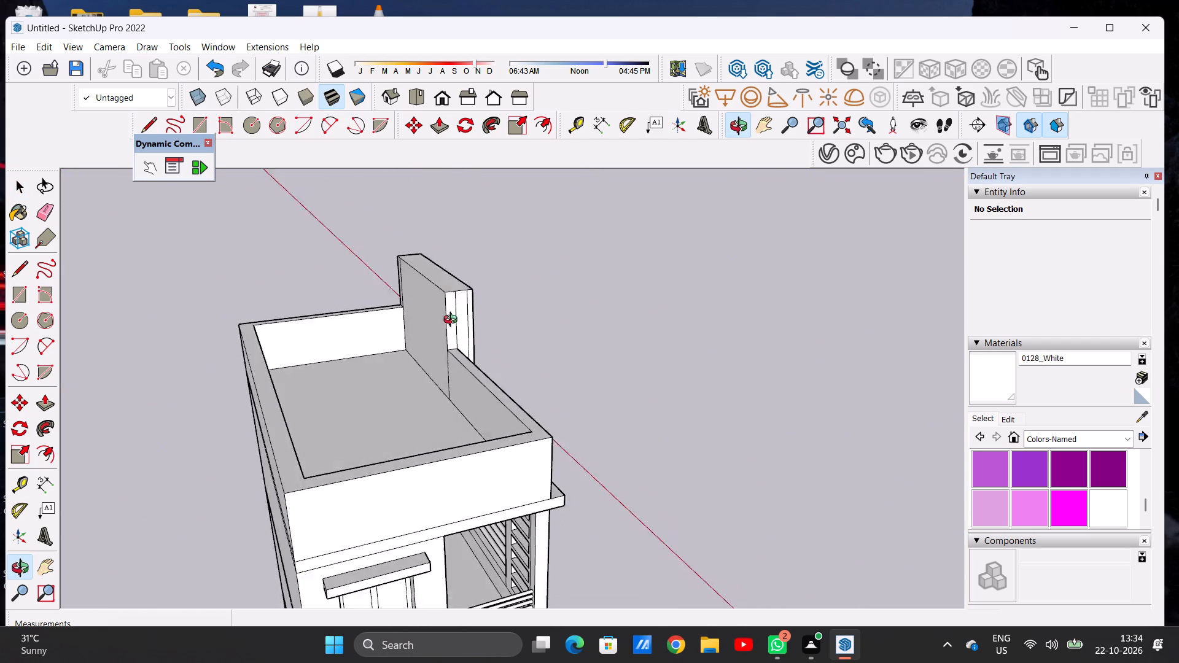
pyautogui.moveTo(453, 321); pyautogui.dragTo(449, 284, button='middle')
pyautogui.middleClick(449, 284)
pyautogui.scroll(8, 448, 292)
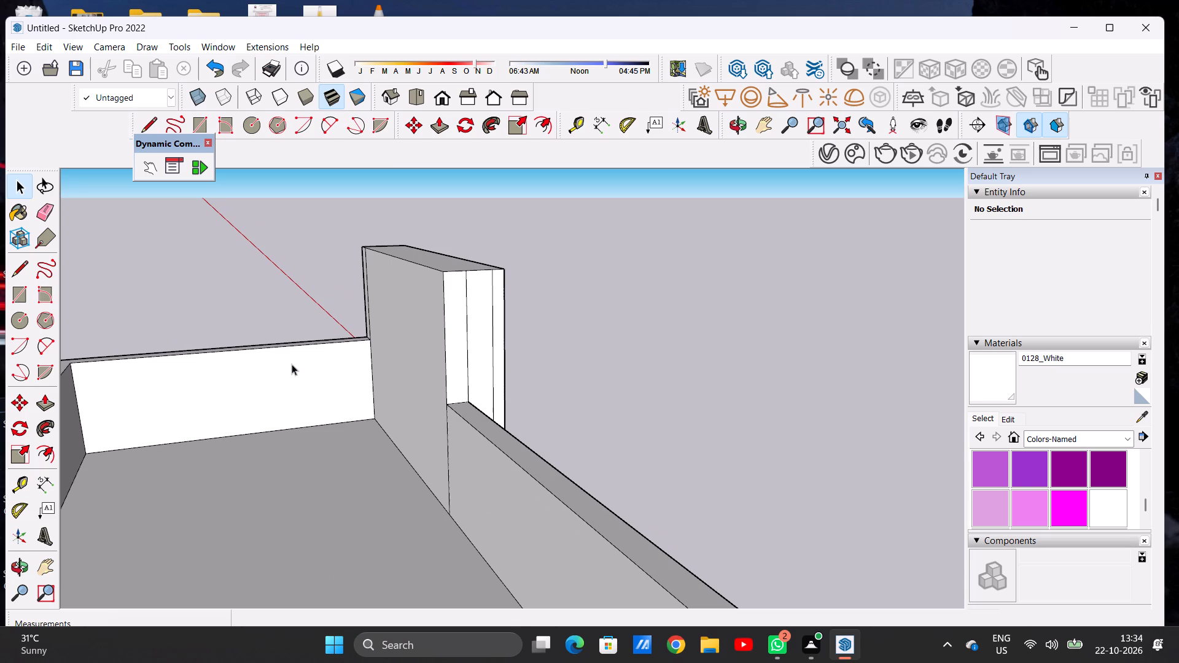
pyautogui.scroll(-13, 475, 386)
pyautogui.moveTo(613, 379); pyautogui.dragTo(375, 357, button='middle')
pyautogui.scroll(13, 549, 362)
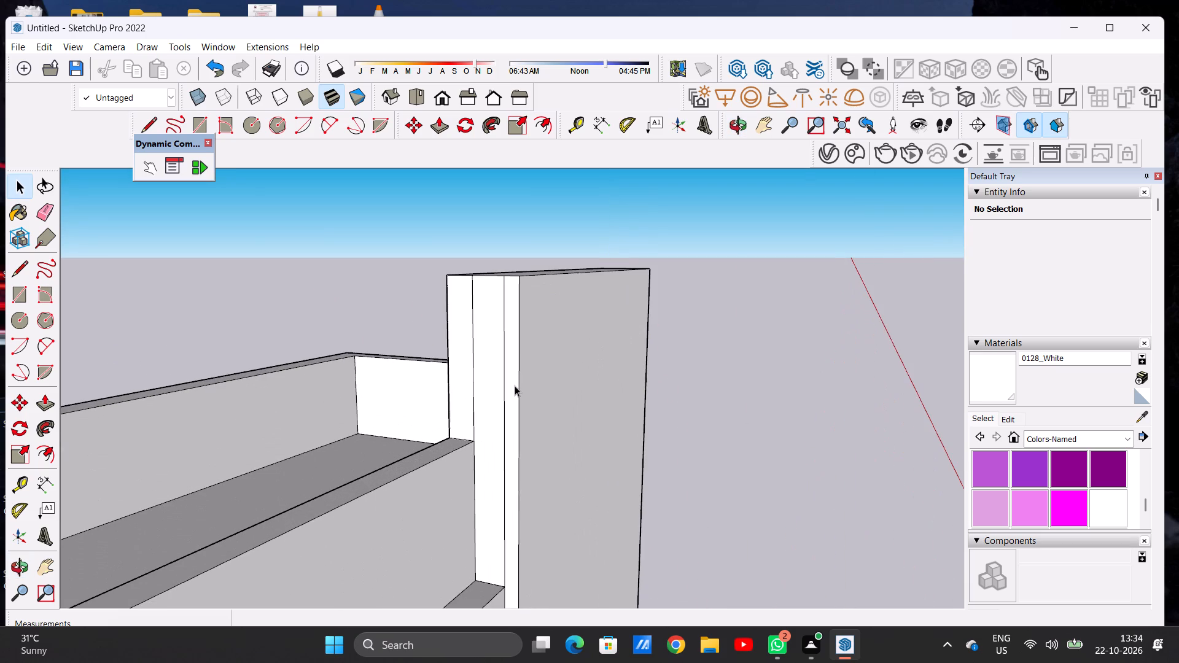
pyautogui.scroll(1, 515, 386)
pyautogui.scroll(-16, 497, 341)
pyautogui.moveTo(539, 374); pyautogui.dragTo(569, 378, button='middle')
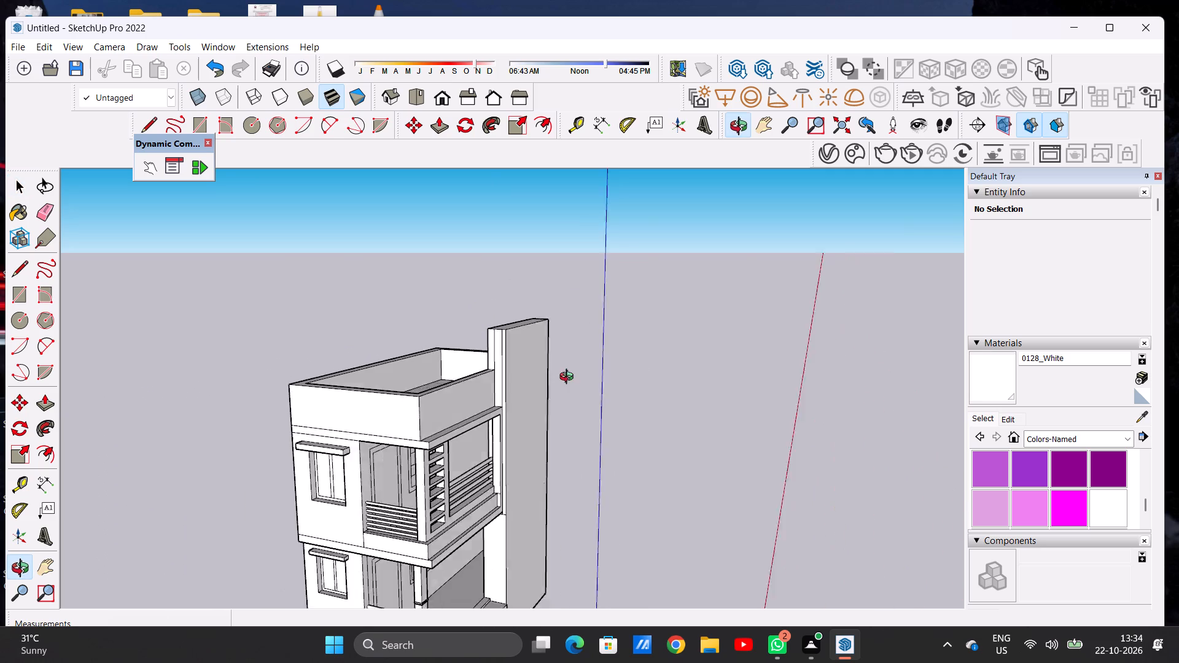
pyautogui.moveTo(569, 378); pyautogui.dragTo(478, 521, button='middle')
pyautogui.scroll(-10, 395, 400)
pyautogui.scroll(7, 453, 366)
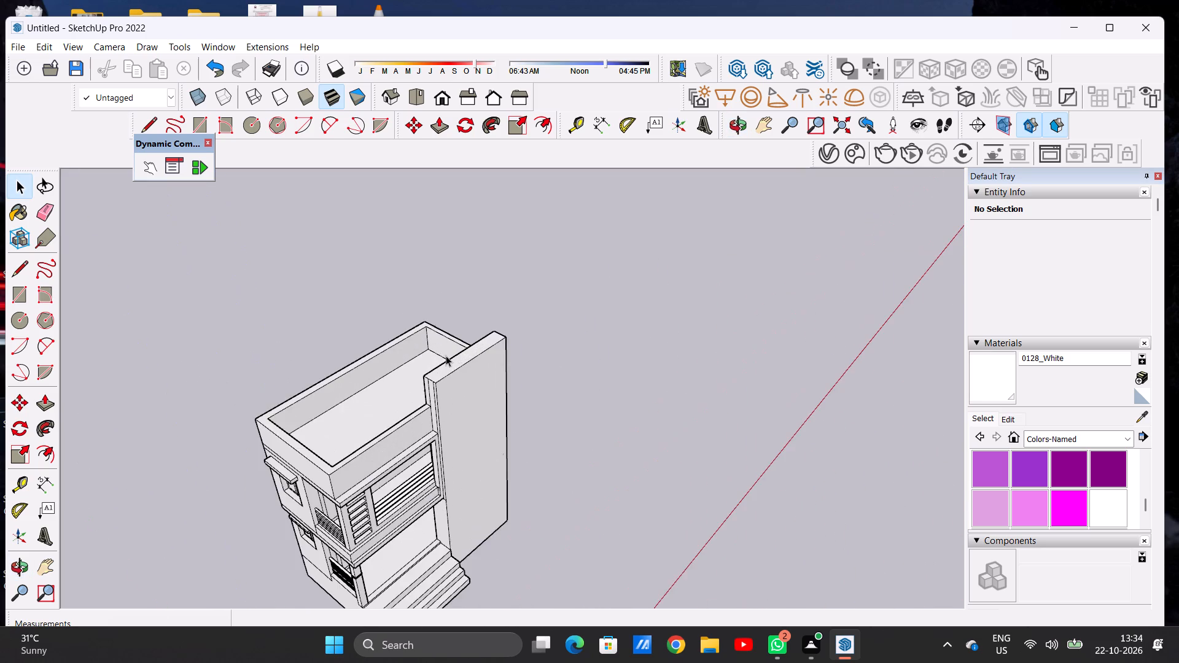
# Pull the tall front wall's rear face about 4' back over the roof to thicken it into a block.
pyautogui.scroll(6, 417, 371)
pyautogui.moveTo(343, 421); pyautogui.dragTo(678, 365, button='middle')
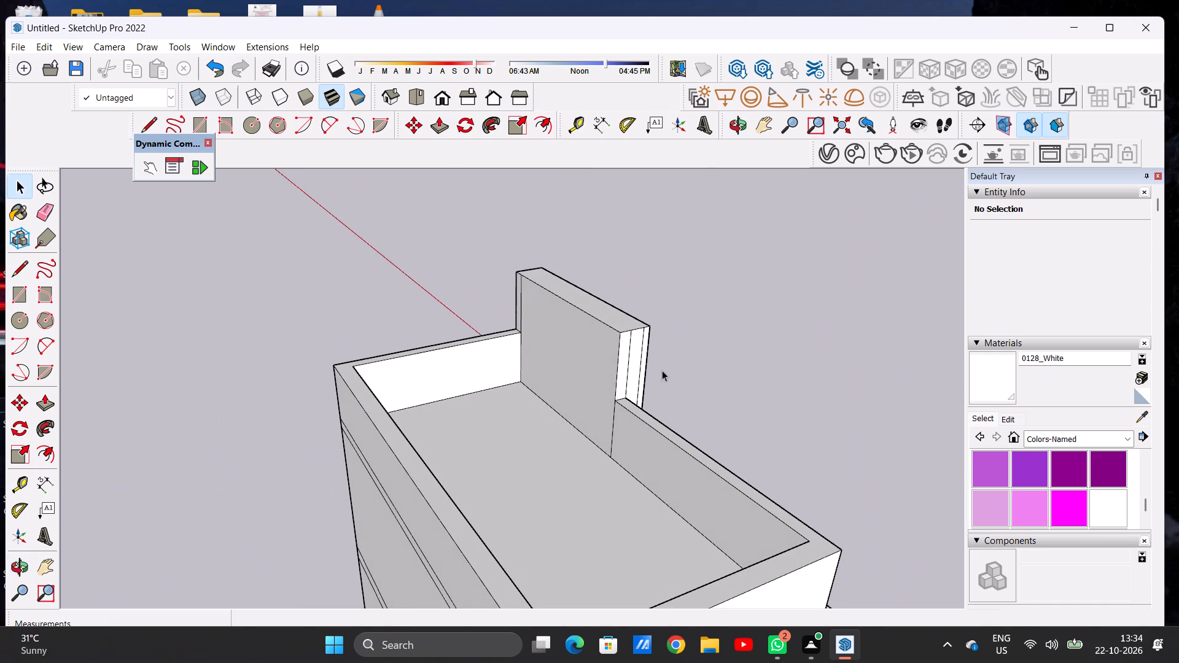
pyautogui.scroll(6, 621, 346)
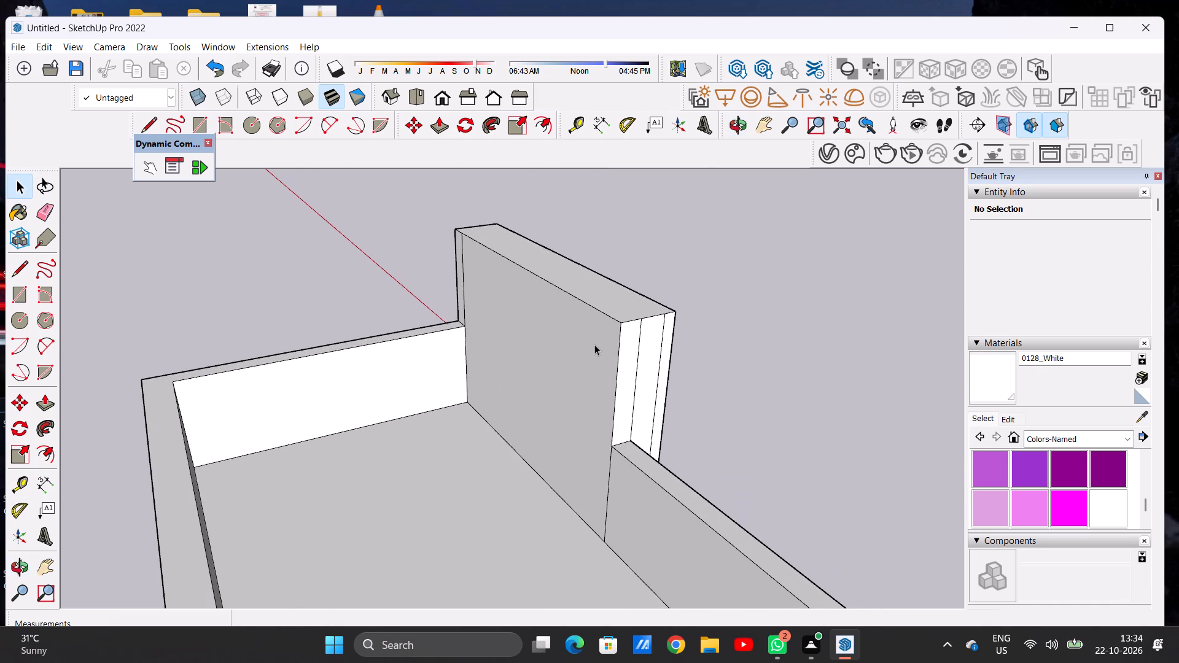
pyautogui.press('p')
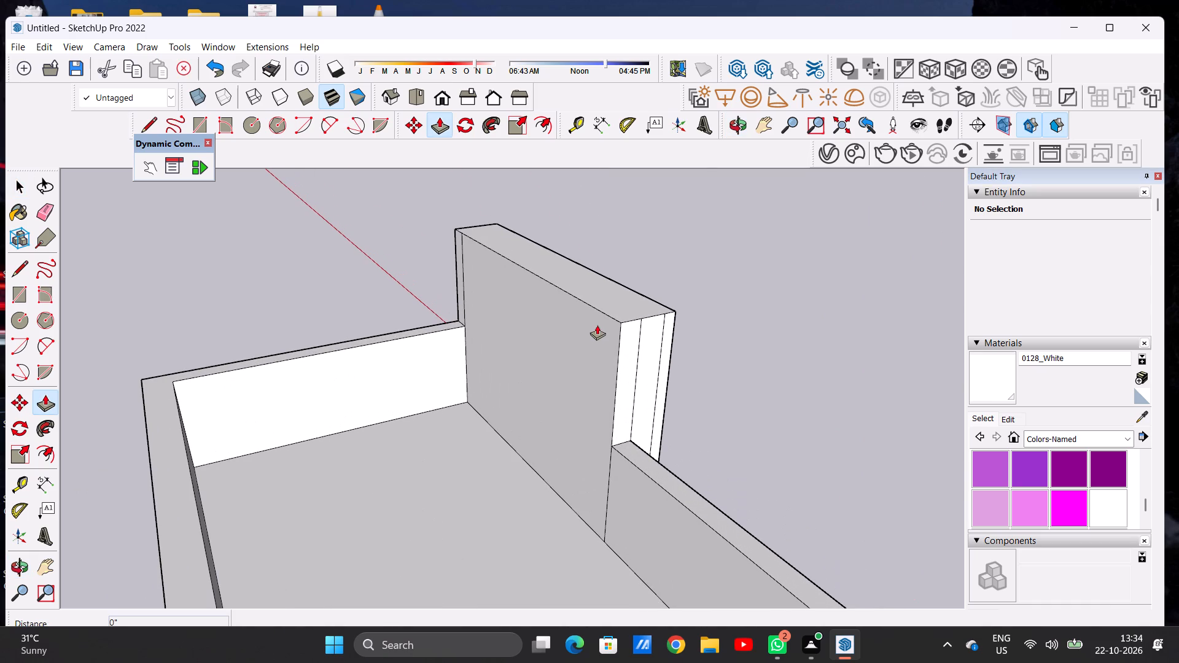
pyautogui.click(599, 325)
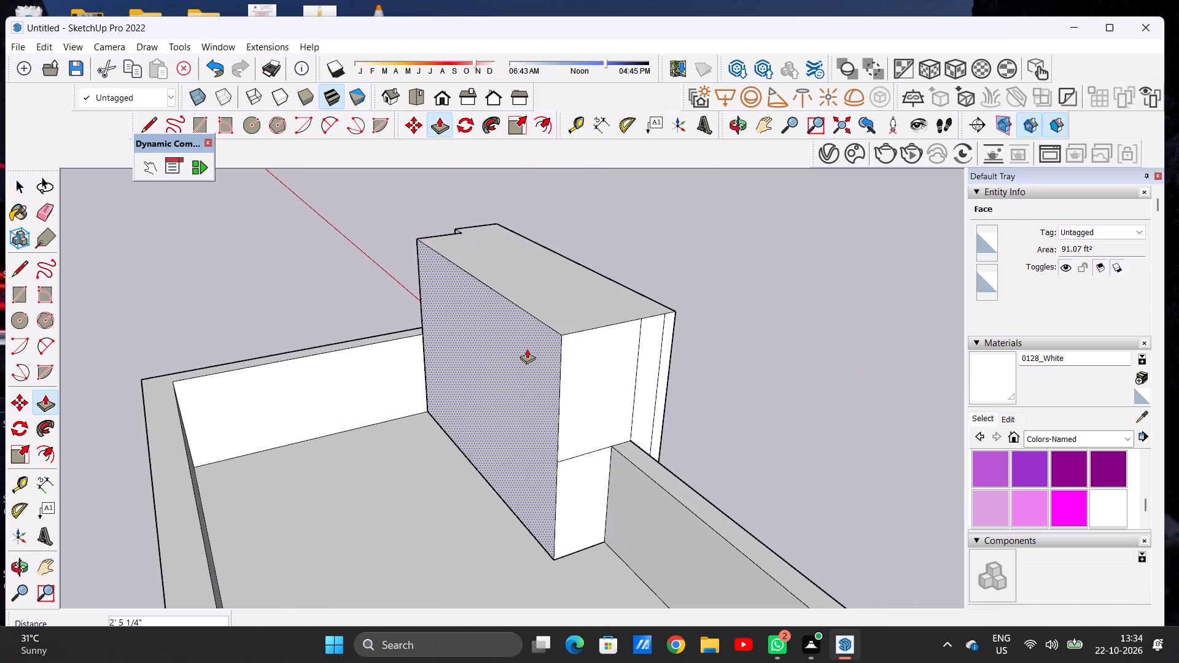
pyautogui.click(481, 354)
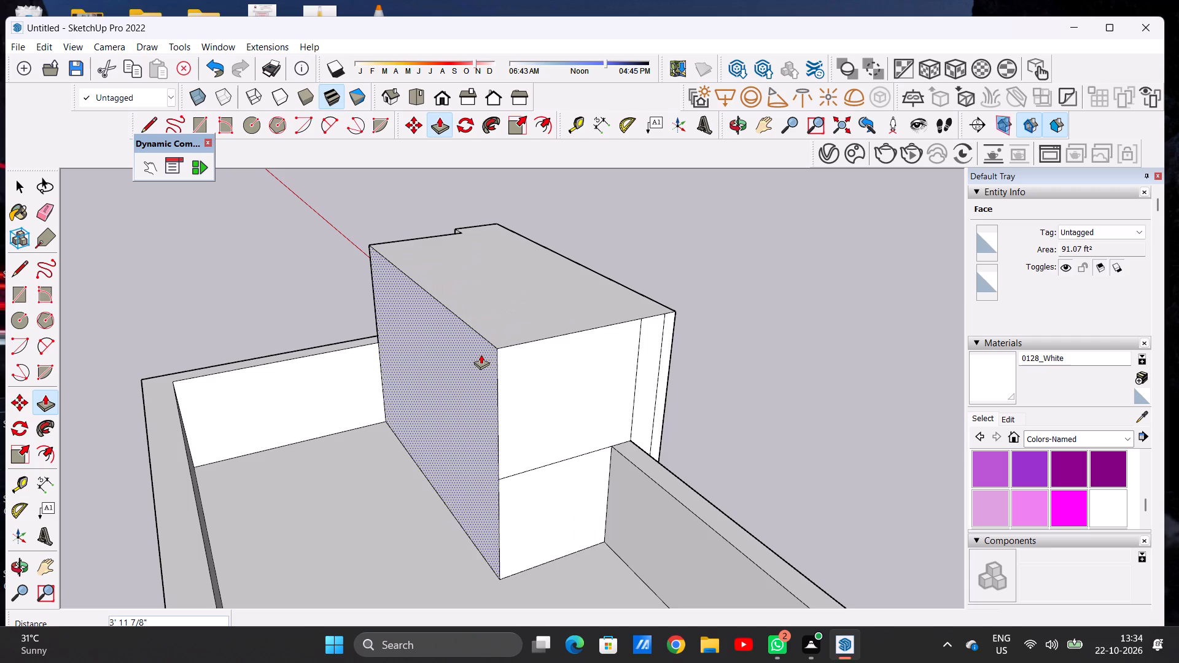
pyautogui.press('space')
# Erase the horizontal dividing edge on the balcony-side face of the thickened block above the roof.
pyautogui.scroll(-2, 522, 355)
pyautogui.scroll(1, 522, 355)
pyautogui.scroll(-8, 522, 355)
pyautogui.moveTo(557, 395); pyautogui.dragTo(437, 328, button='middle')
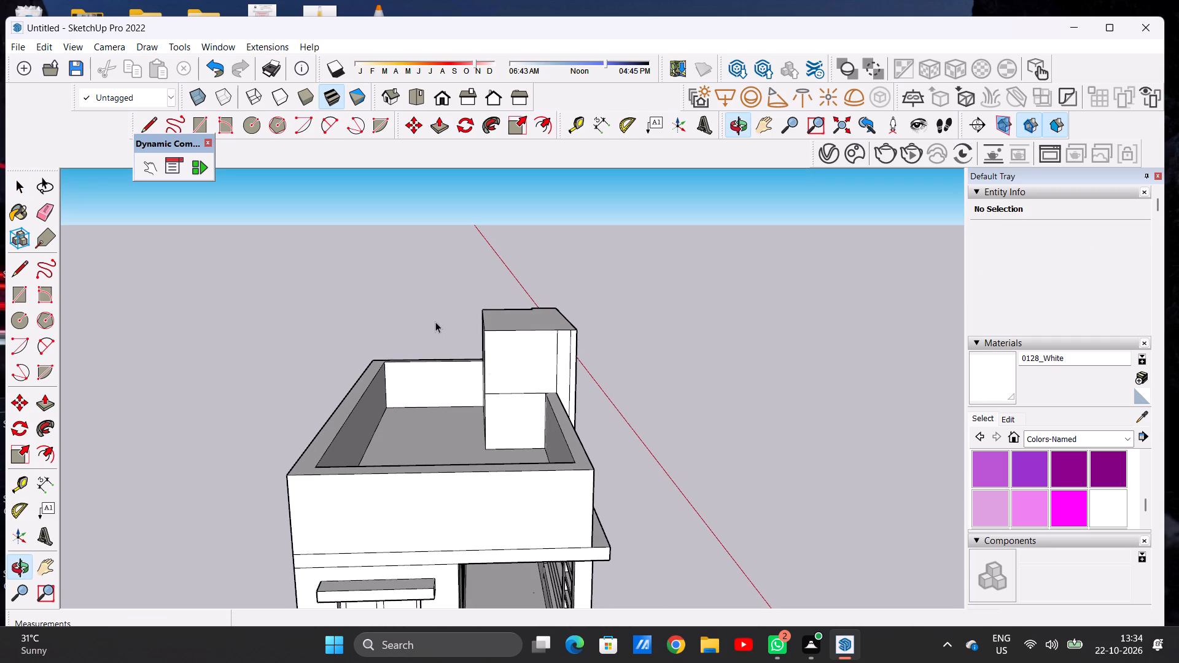
pyautogui.scroll(8, 496, 370)
pyautogui.press('e')
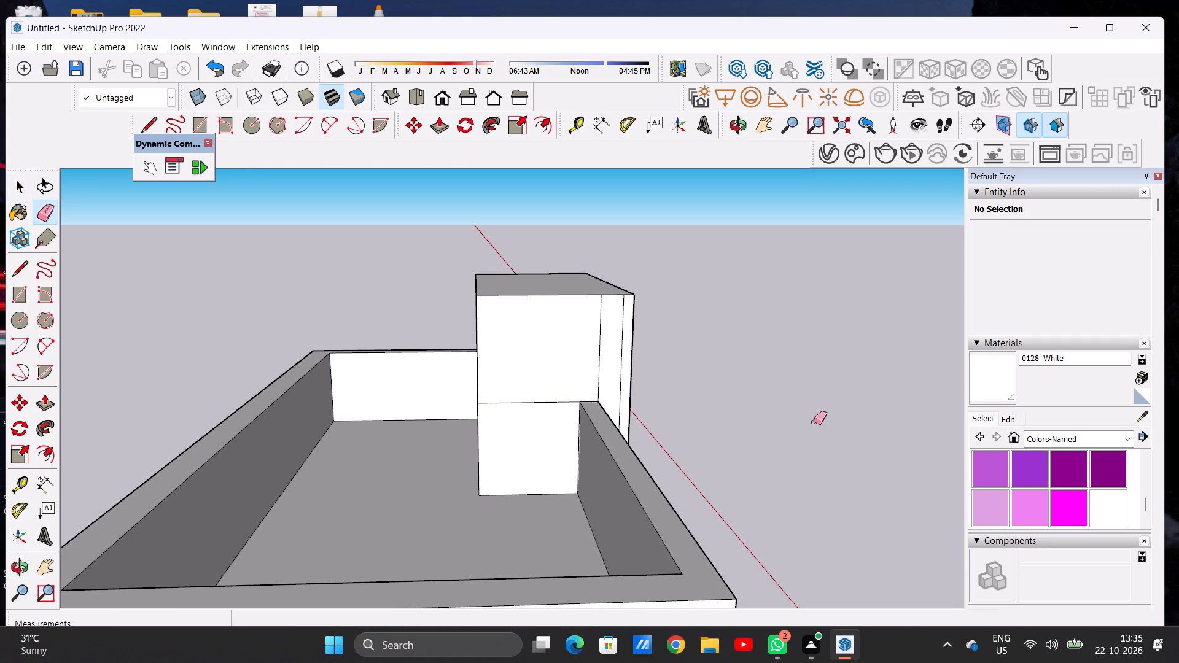
pyautogui.scroll(8, 524, 402)
pyautogui.moveTo(531, 394); pyautogui.dragTo(531, 416)
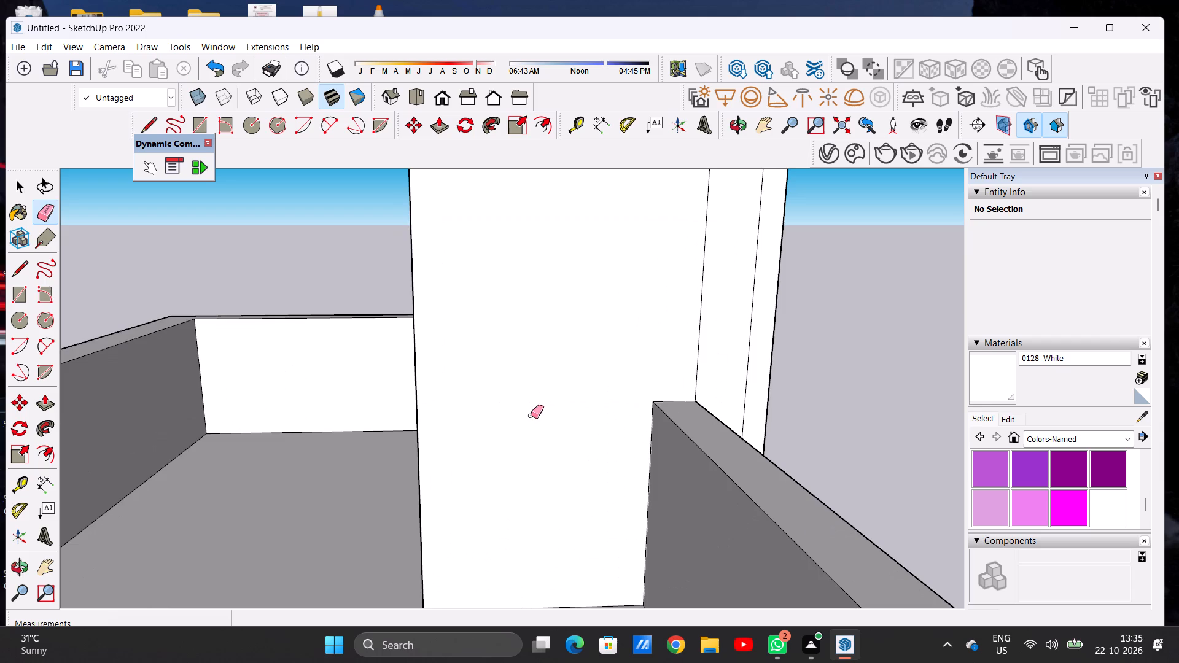
pyautogui.press('space')
pyautogui.scroll(-19, 528, 404)
pyautogui.moveTo(581, 390); pyautogui.dragTo(465, 368, button='middle')
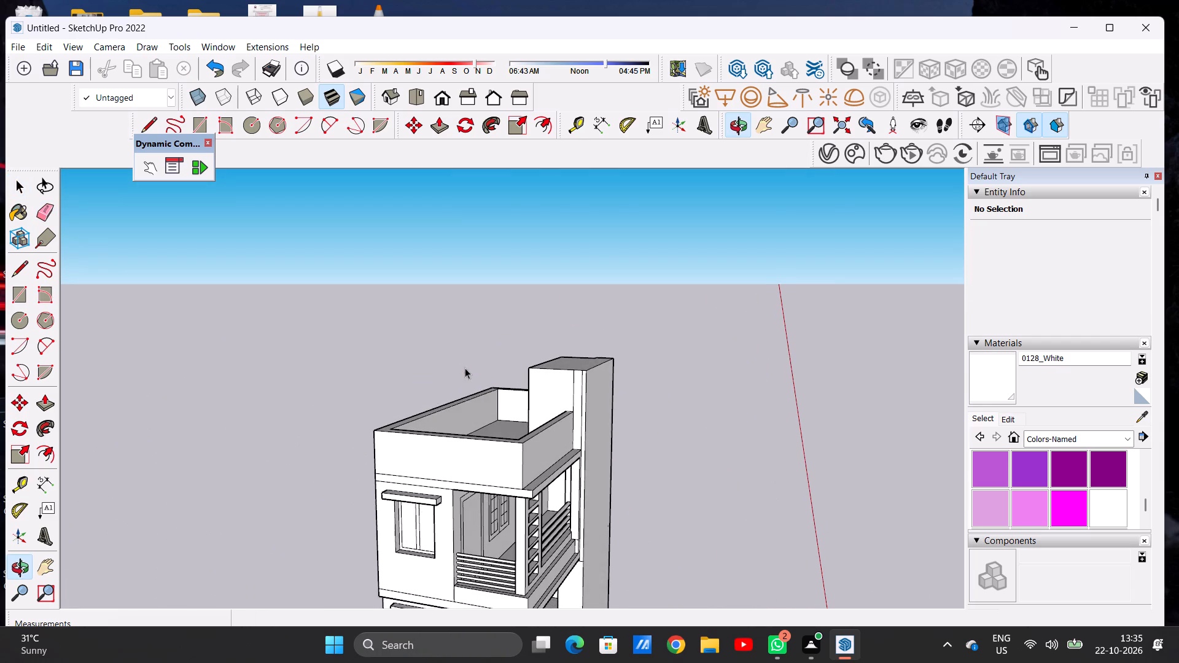
# Erase the vertical dividing edge nearest the parapet on the balcony-side face of the block above the roof.
pyautogui.scroll(14, 563, 403)
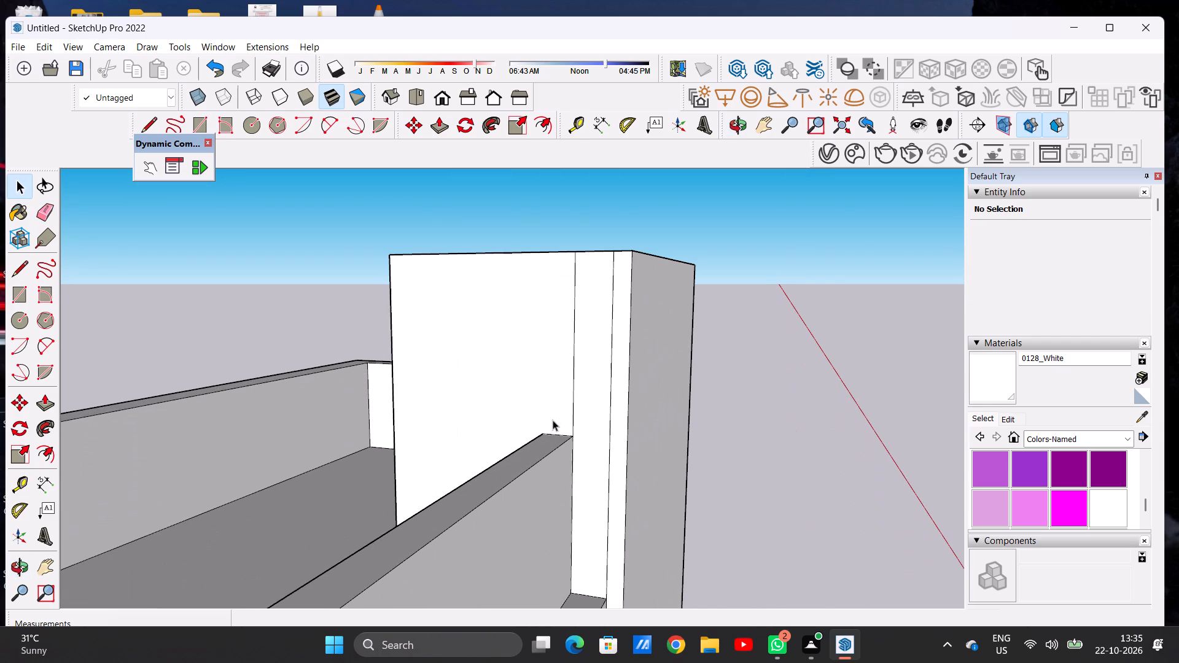
pyautogui.press('e')
pyautogui.moveTo(564, 381); pyautogui.dragTo(574, 394)
pyautogui.press('space')
# Pull the narrow rear-facing strip on the block's outer side back about 4' flush with the block's rear face.
pyautogui.scroll(-8, 569, 436)
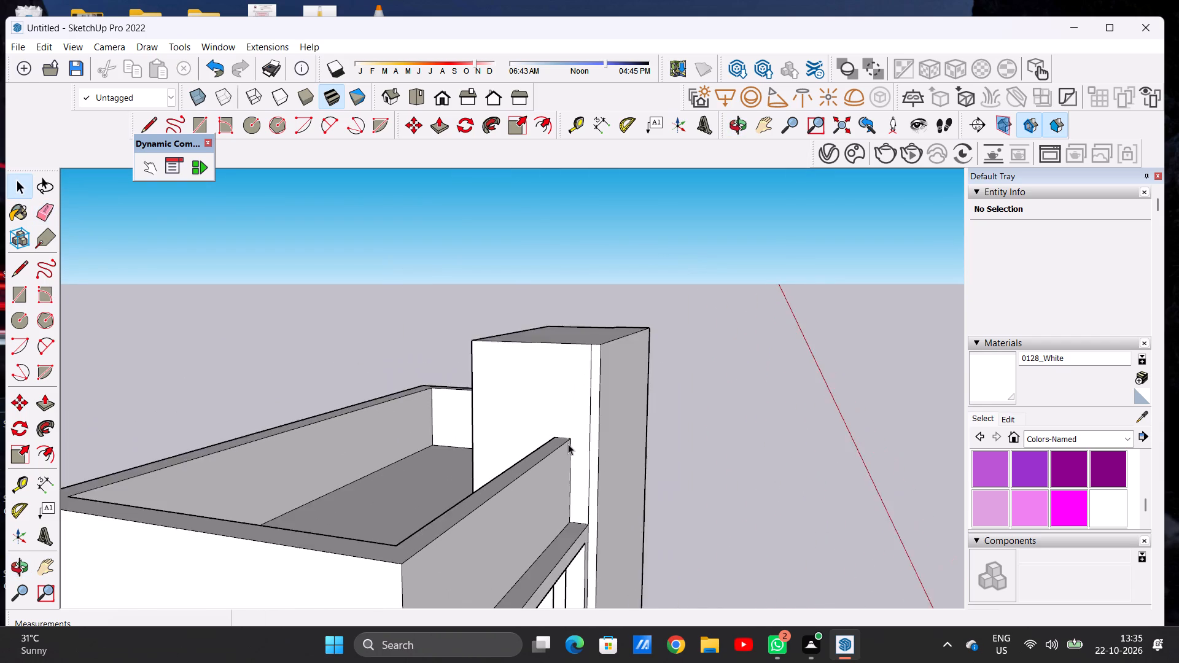
pyautogui.scroll(-6, 568, 444)
pyautogui.moveTo(628, 426); pyautogui.dragTo(321, 421, button='middle')
pyautogui.moveTo(697, 422); pyautogui.dragTo(467, 411, button='middle')
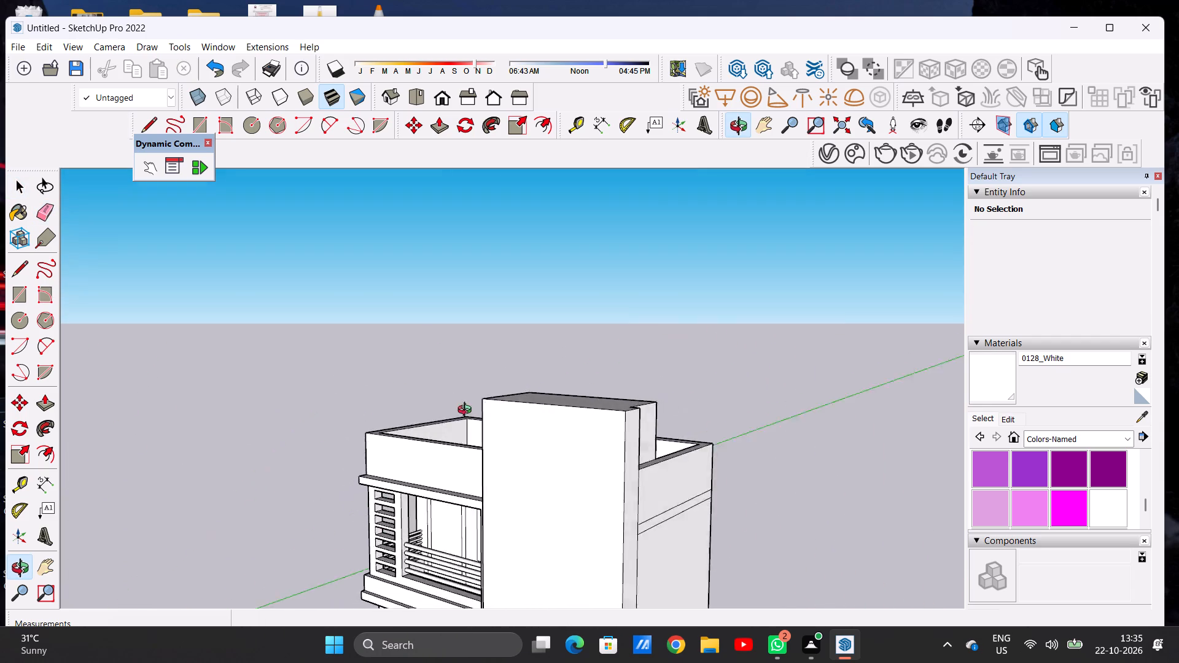
pyautogui.moveTo(467, 411); pyautogui.dragTo(238, 410, button='middle')
pyautogui.scroll(6, 464, 443)
pyautogui.moveTo(559, 441); pyautogui.dragTo(386, 481, button='middle')
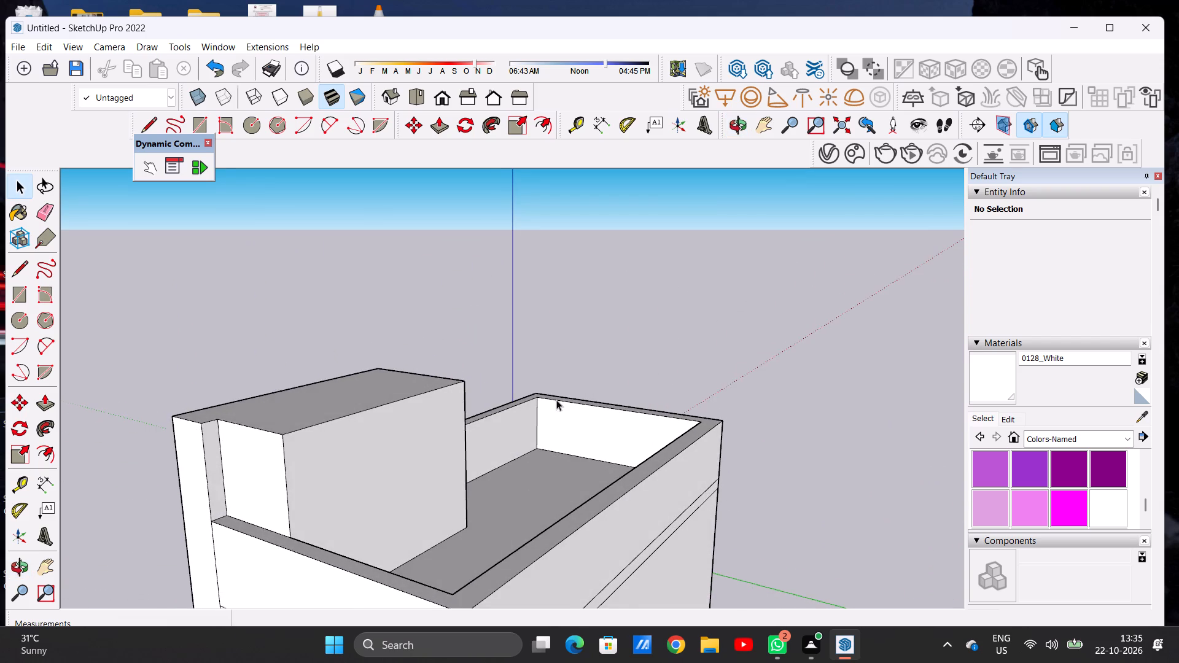
pyautogui.scroll(-6, 556, 400)
pyautogui.scroll(5, 378, 445)
pyautogui.scroll(7, 448, 409)
pyautogui.moveTo(462, 406); pyautogui.dragTo(456, 438, button='middle')
pyautogui.scroll(3, 451, 436)
pyautogui.press('p')
pyautogui.click(429, 389)
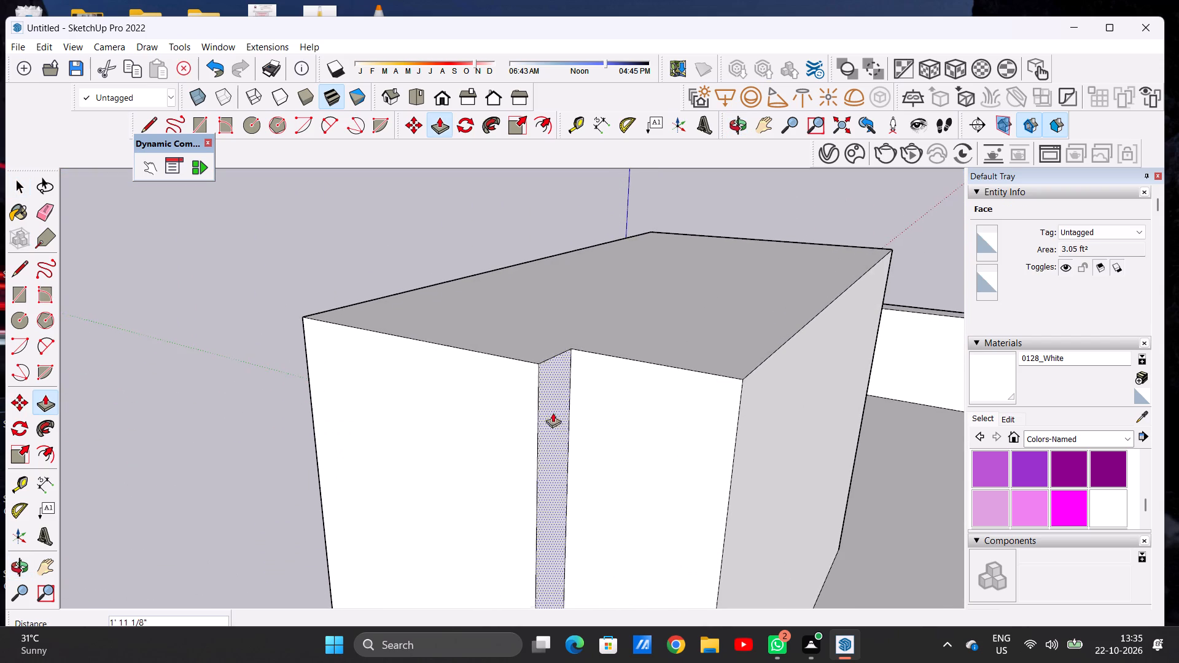
pyautogui.scroll(-5, 485, 284)
pyautogui.scroll(10, 605, 320)
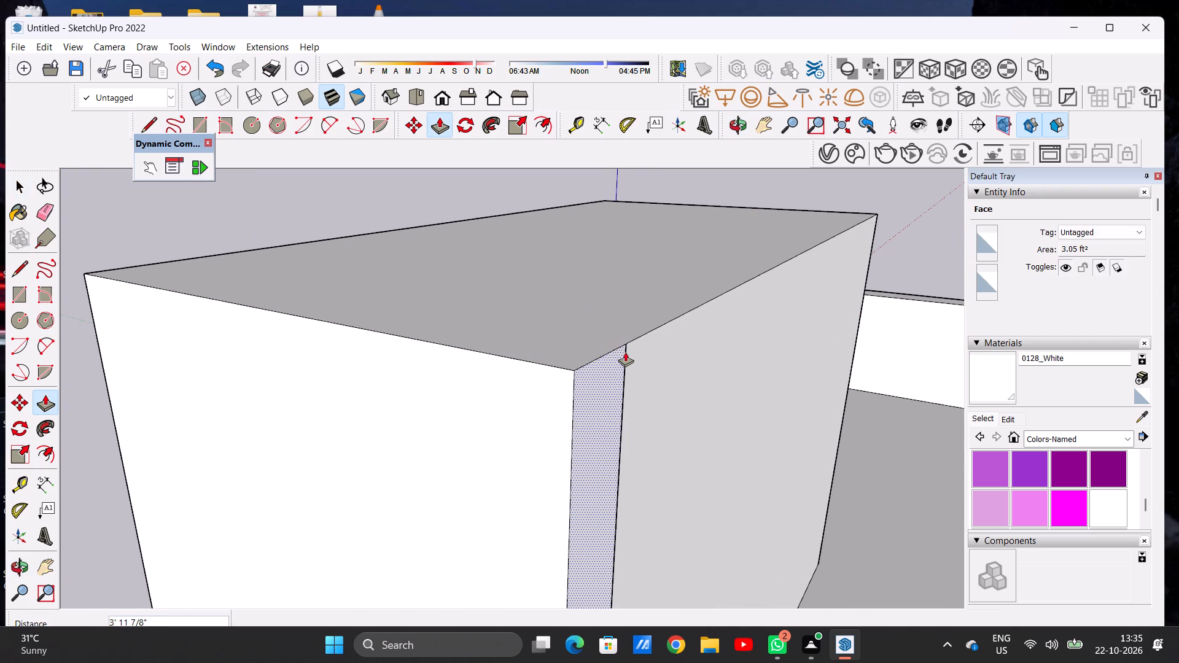
pyautogui.click(632, 344)
pyautogui.press('space')
# Examine the house from behind and from the front, checking the tall block against the balconies and parapet.
pyautogui.scroll(-11, 601, 329)
pyautogui.moveTo(626, 352); pyautogui.dragTo(532, 352, button='middle')
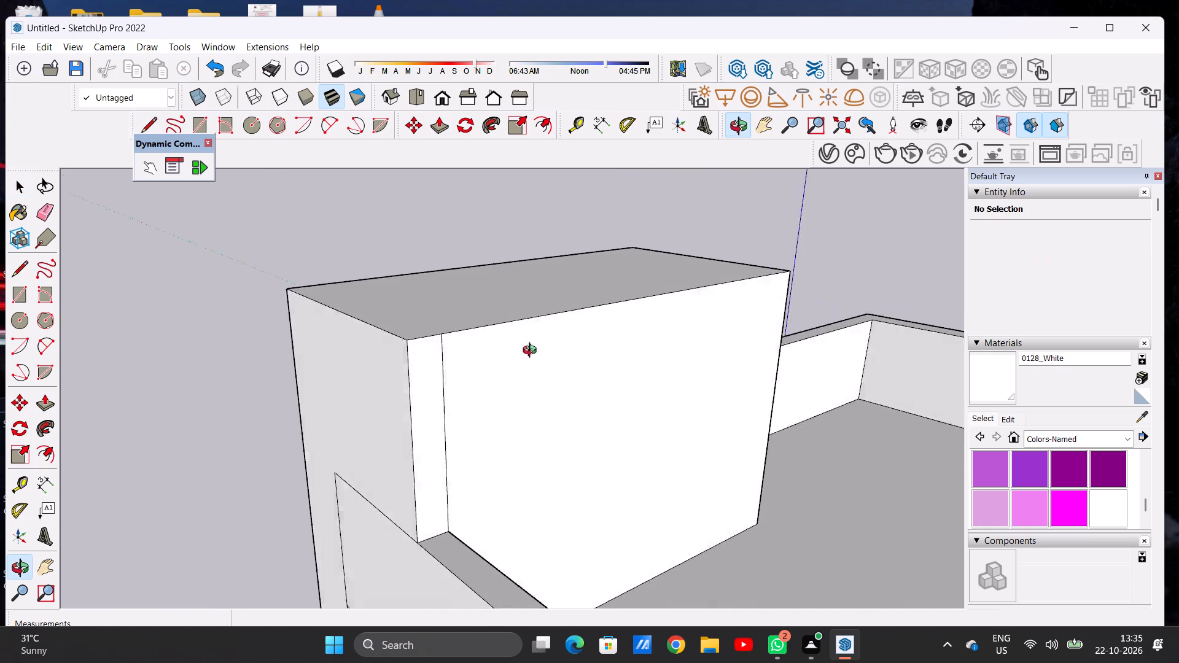
pyautogui.moveTo(532, 352); pyautogui.dragTo(481, 352, button='middle')
pyautogui.scroll(-12, 465, 351)
pyautogui.moveTo(623, 354); pyautogui.dragTo(257, 371, button='middle')
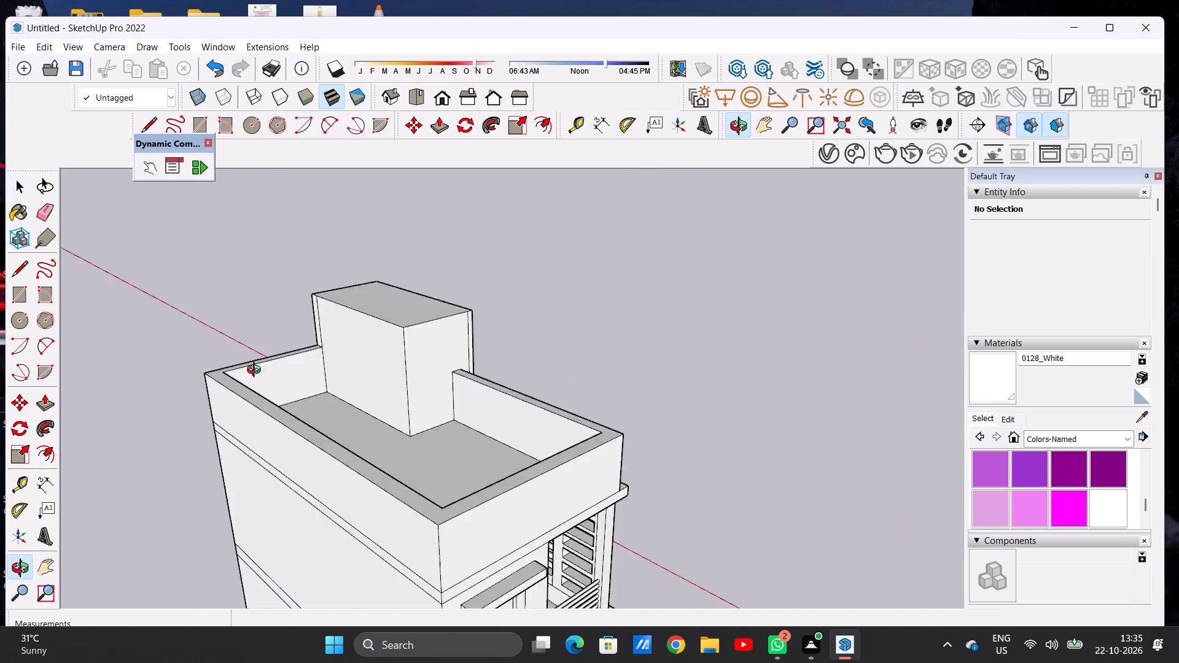
pyautogui.moveTo(257, 371); pyautogui.dragTo(52, 374, button='middle')
pyautogui.moveTo(504, 390); pyautogui.dragTo(55, 352, button='middle')
pyautogui.scroll(-8, 349, 381)
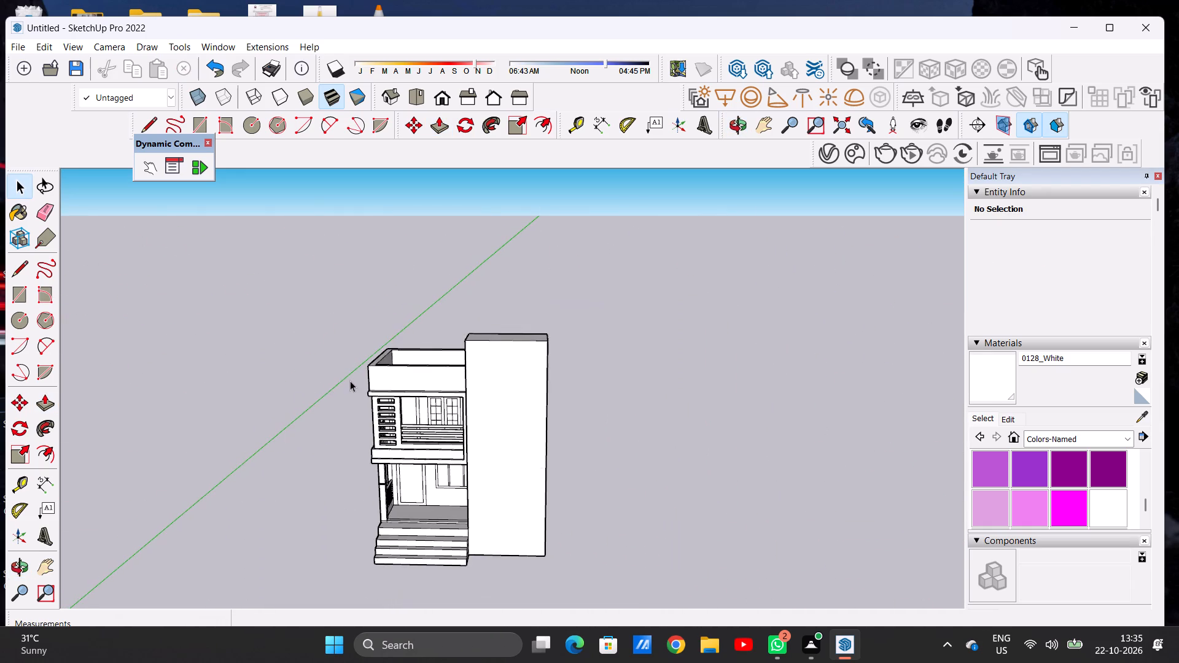
pyautogui.scroll(7, 495, 373)
pyautogui.moveTo(456, 421); pyautogui.dragTo(457, 384, button='middle')
pyautogui.scroll(-13, 465, 371)
pyautogui.scroll(5, 475, 438)
pyautogui.scroll(5, 475, 369)
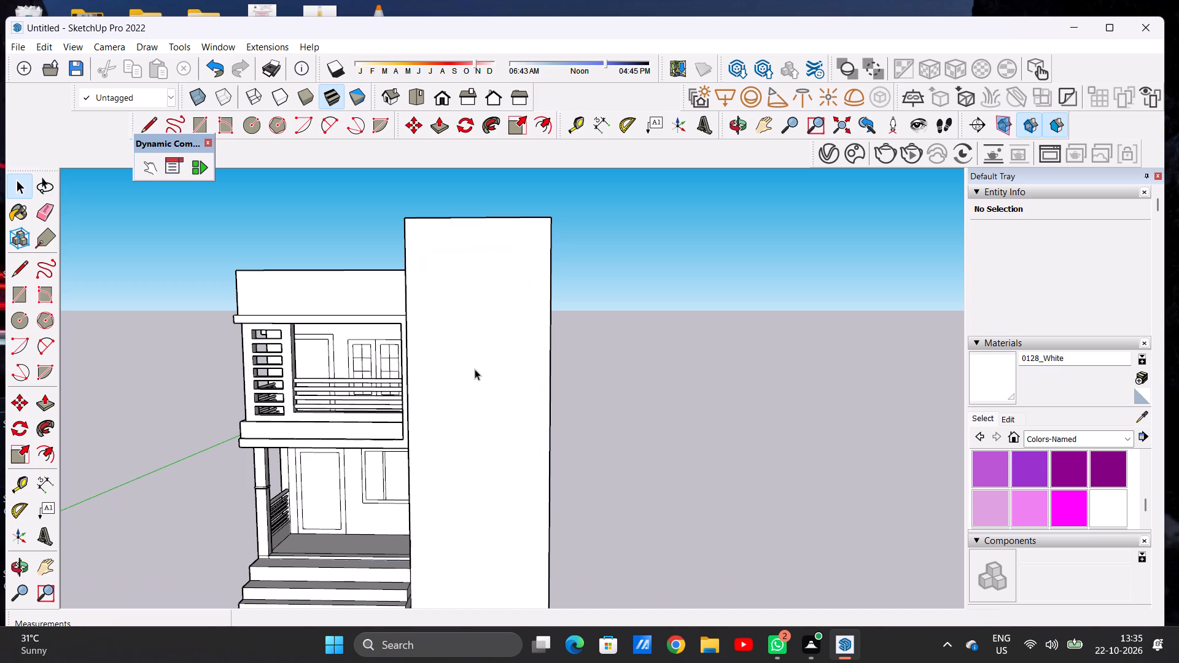
pyautogui.scroll(-7, 475, 369)
pyautogui.scroll(5, 459, 388)
pyautogui.moveTo(527, 368); pyautogui.dragTo(365, 365, button='middle')
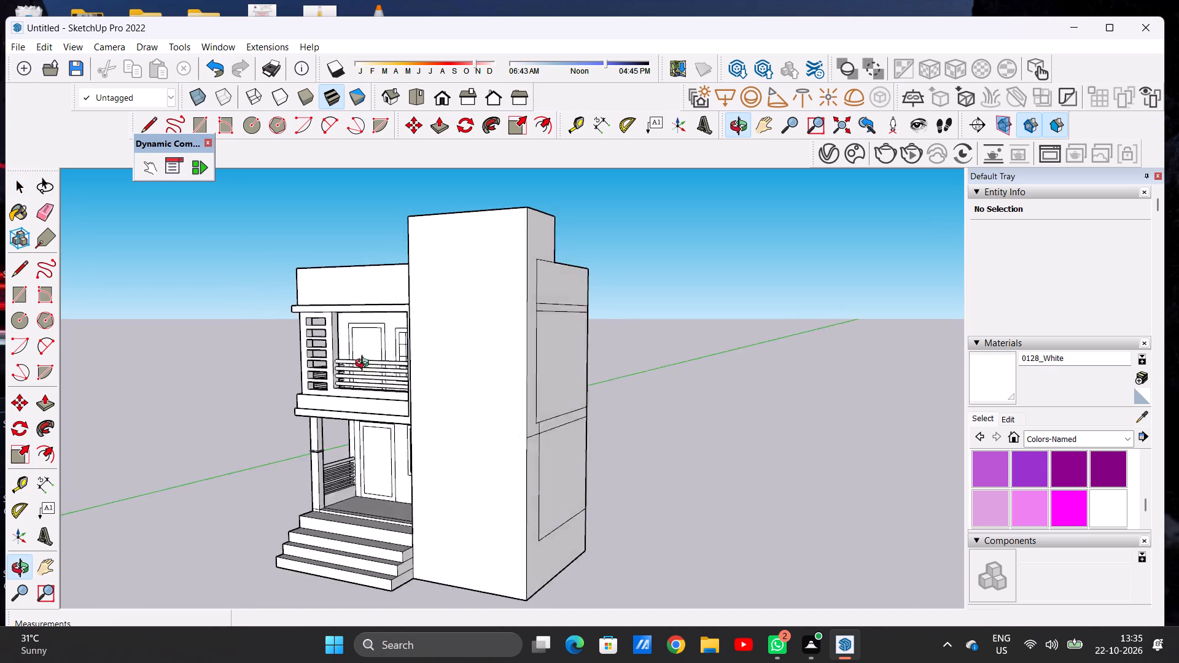
pyautogui.moveTo(365, 365); pyautogui.dragTo(512, 405, button='middle')
pyautogui.scroll(-8, 513, 405)
pyautogui.scroll(7, 496, 408)
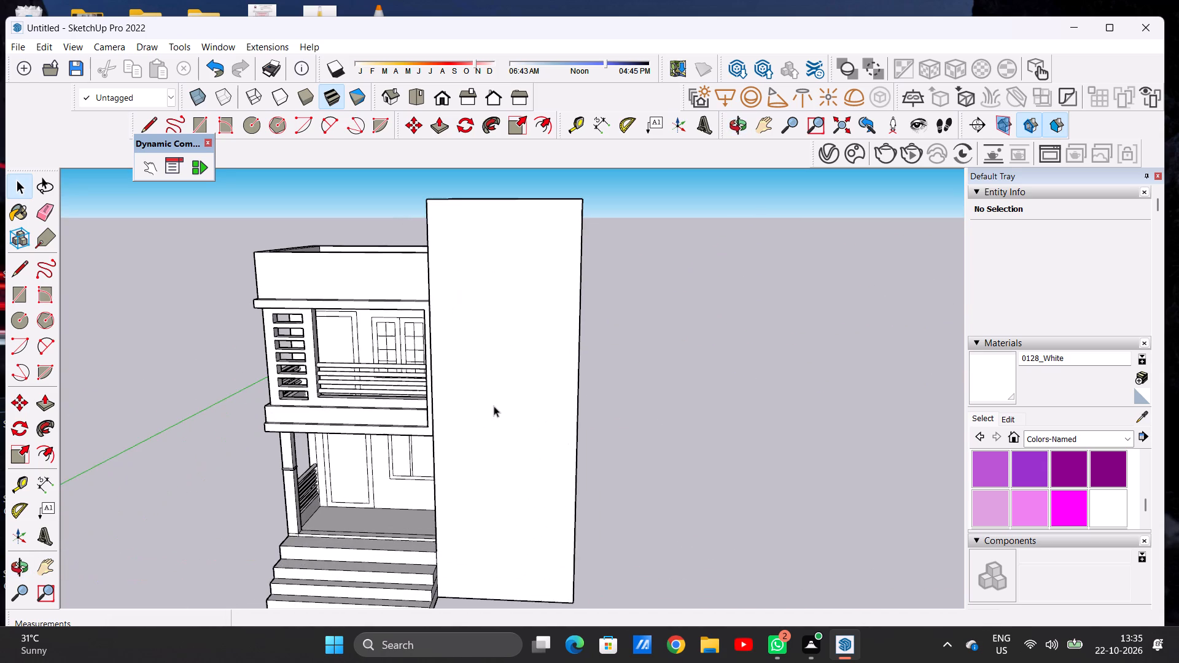
pyautogui.moveTo(430, 370); pyautogui.dragTo(451, 363, button='middle')
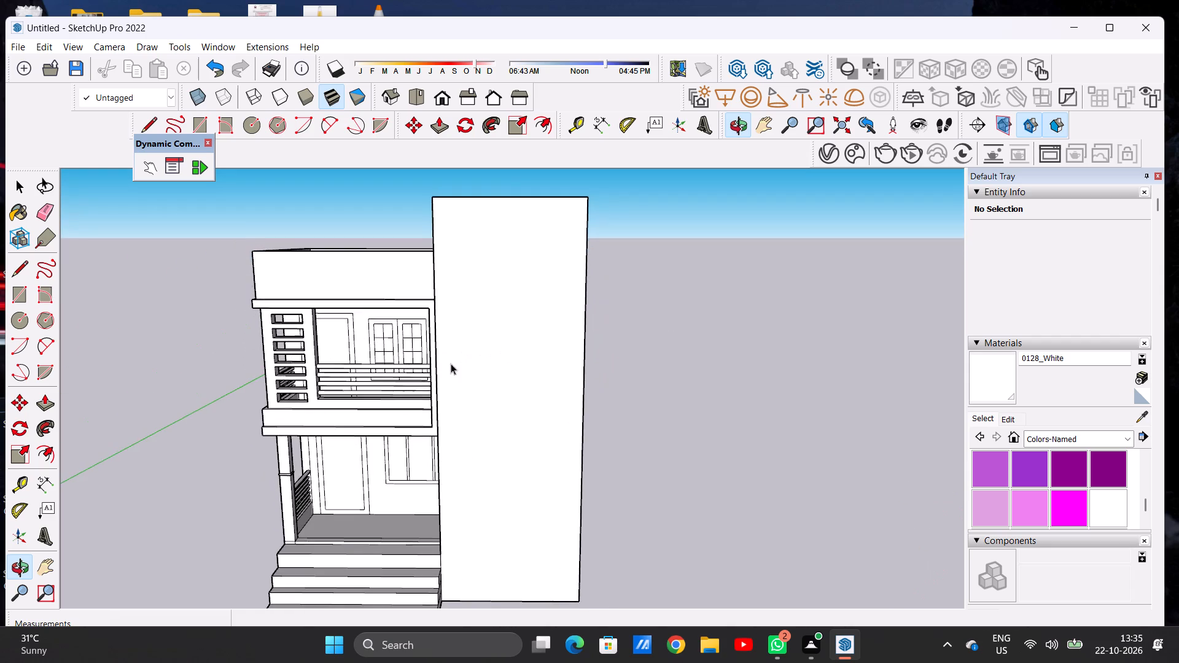
pyautogui.scroll(-9, 538, 352)
pyautogui.scroll(7, 540, 419)
pyautogui.scroll(-6, 540, 447)
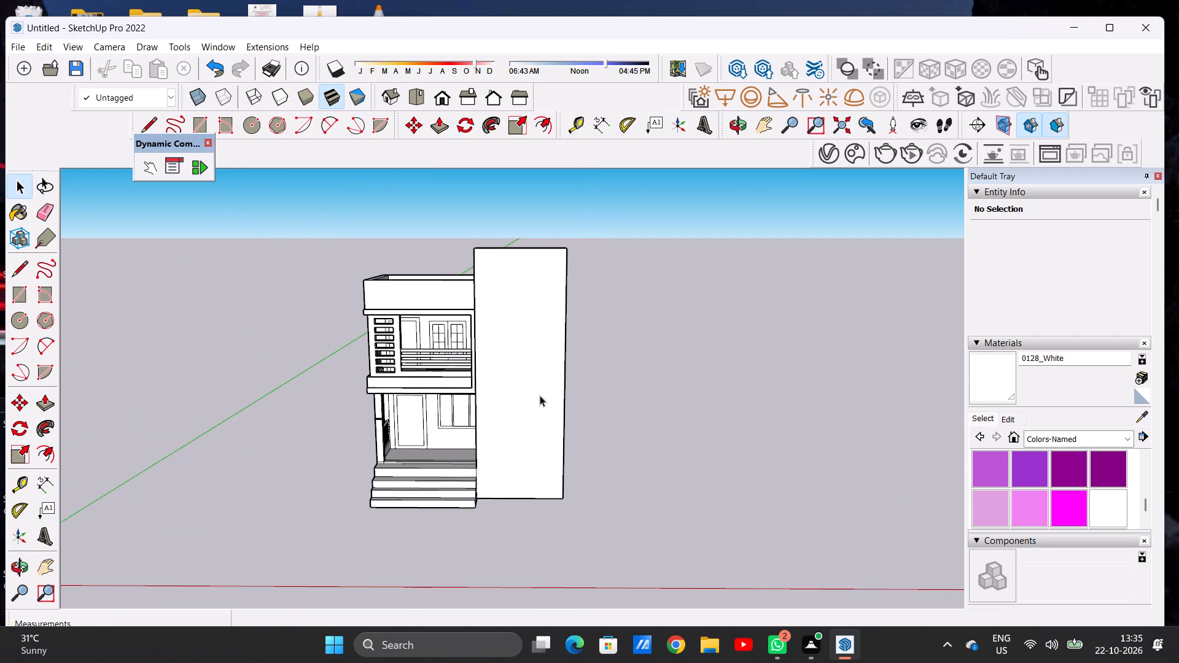
pyautogui.scroll(5, 537, 389)
pyautogui.scroll(-3, 535, 400)
pyautogui.moveTo(530, 410); pyautogui.dragTo(524, 383, button='middle')
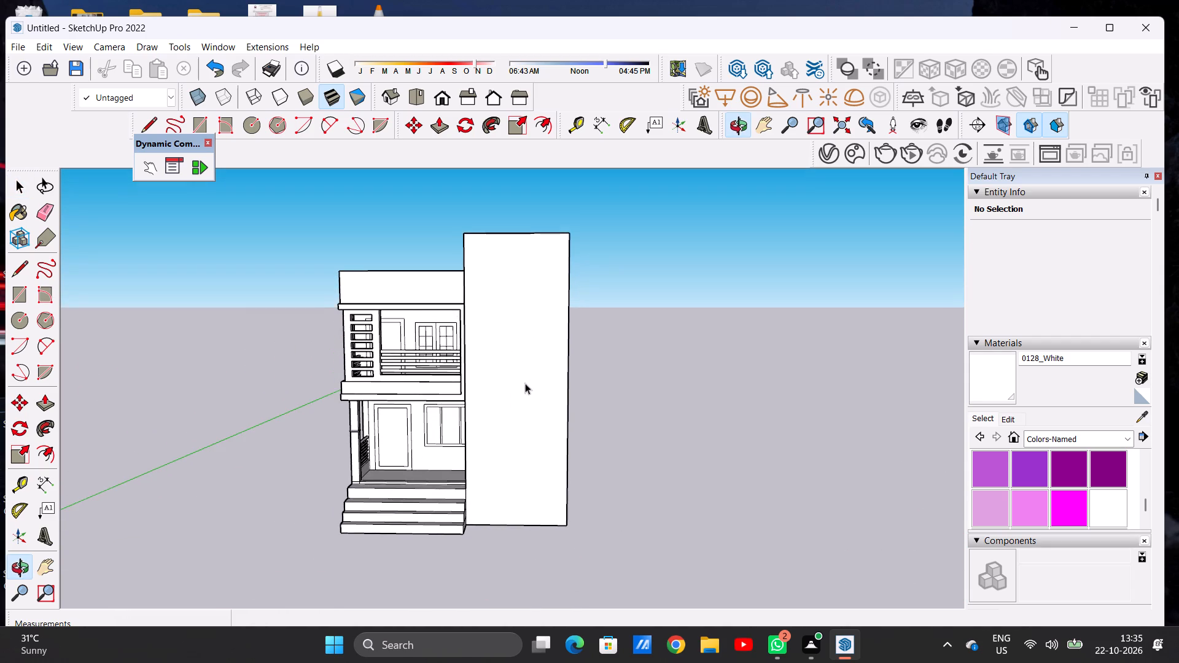
pyautogui.scroll(3, 526, 298)
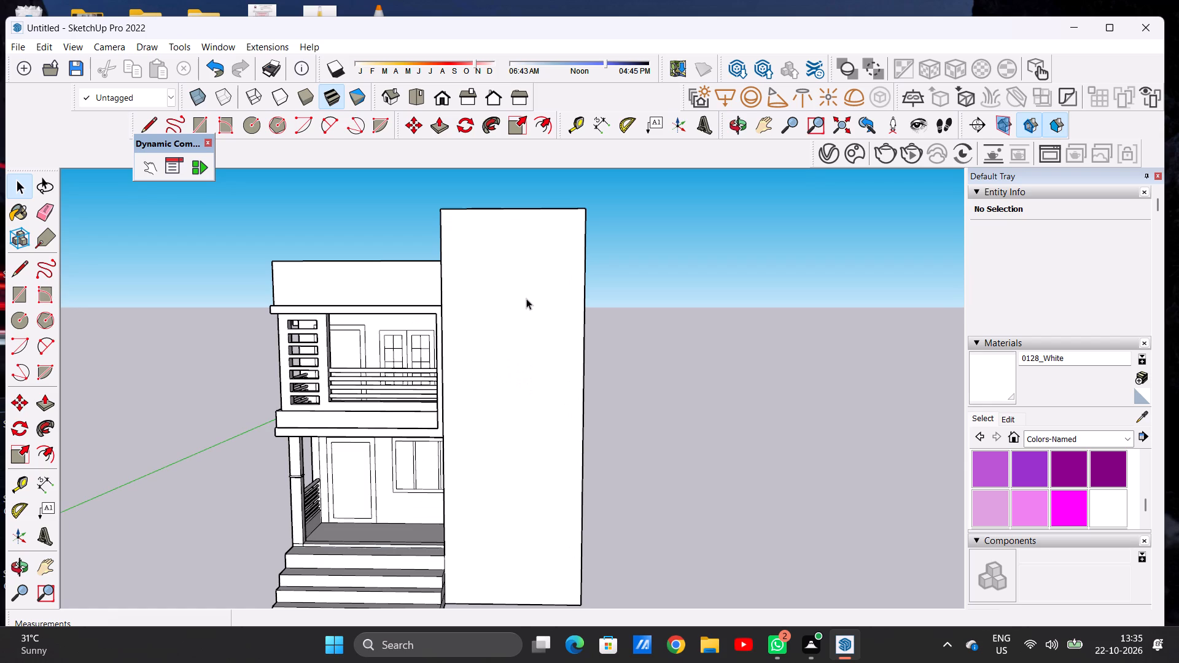
pyautogui.scroll(-9, 526, 298)
pyautogui.scroll(7, 512, 289)
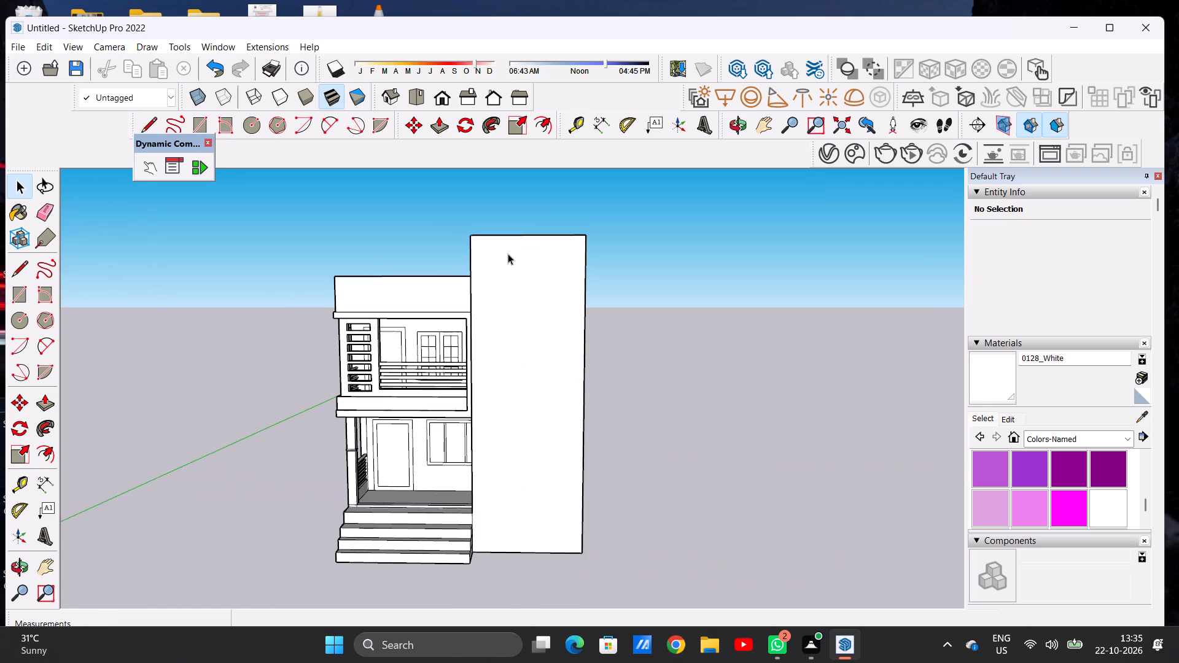
pyautogui.scroll(7, 508, 254)
# Examine the rooftop block from the balcony side, the outer side and above, checking its faces over the parapet.
pyautogui.moveTo(504, 263); pyautogui.dragTo(537, 297, button='middle')
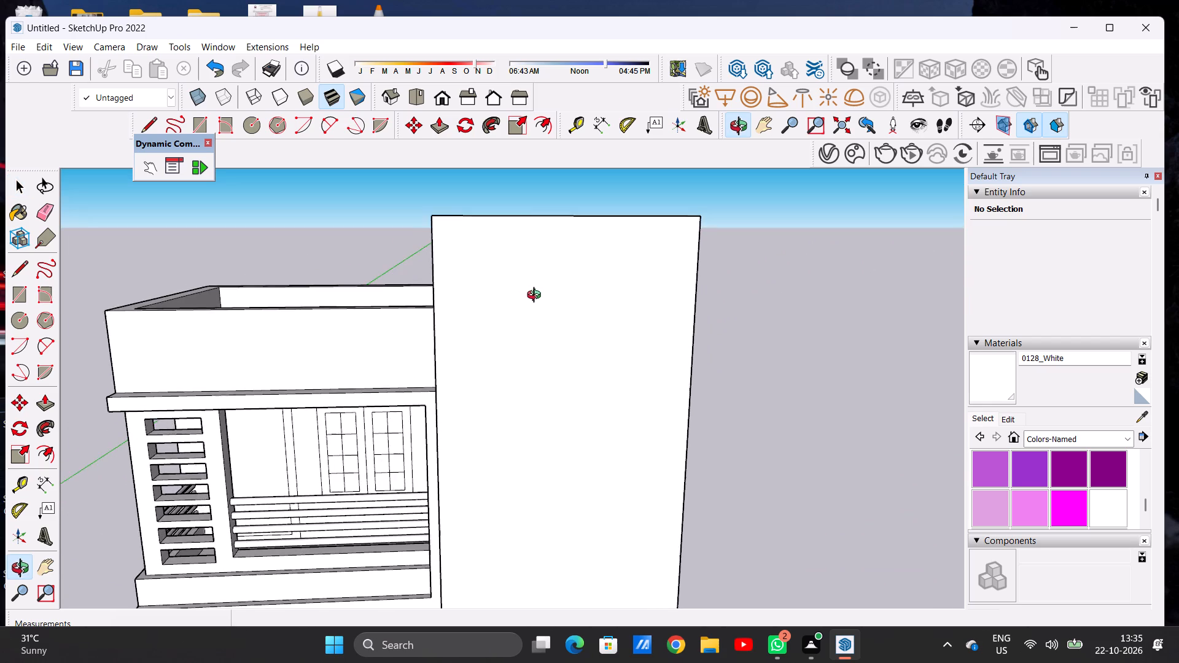
pyautogui.moveTo(537, 297); pyautogui.dragTo(537, 295, button='middle')
pyautogui.scroll(-5, 537, 295)
pyautogui.moveTo(463, 317); pyautogui.dragTo(704, 312, button='middle')
pyautogui.scroll(-5, 595, 310)
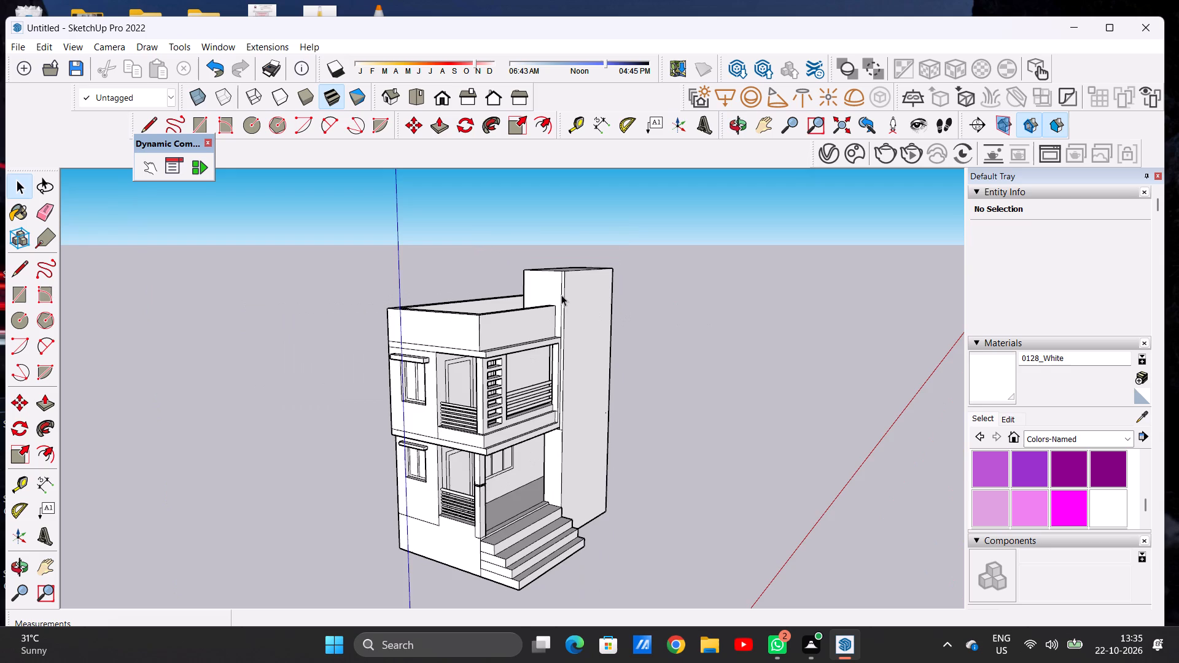
pyautogui.moveTo(546, 288); pyautogui.dragTo(718, 282, button='middle')
pyautogui.scroll(16, 507, 292)
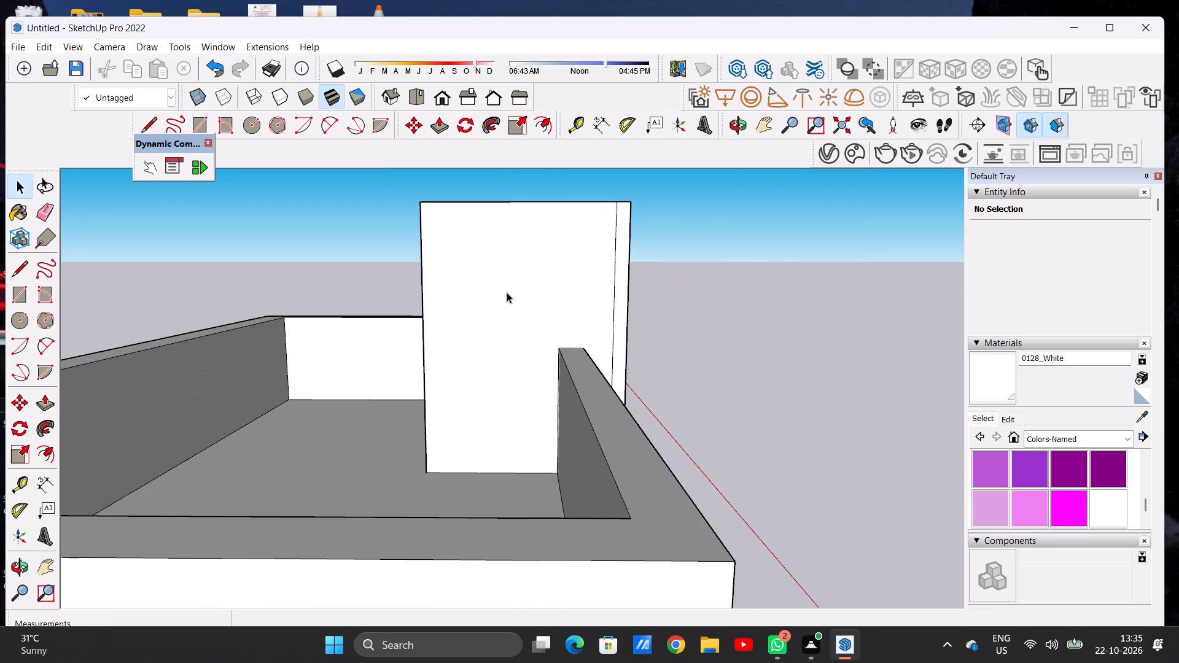
pyautogui.scroll(-4, 507, 293)
pyautogui.moveTo(502, 318); pyautogui.dragTo(857, 136, button='middle')
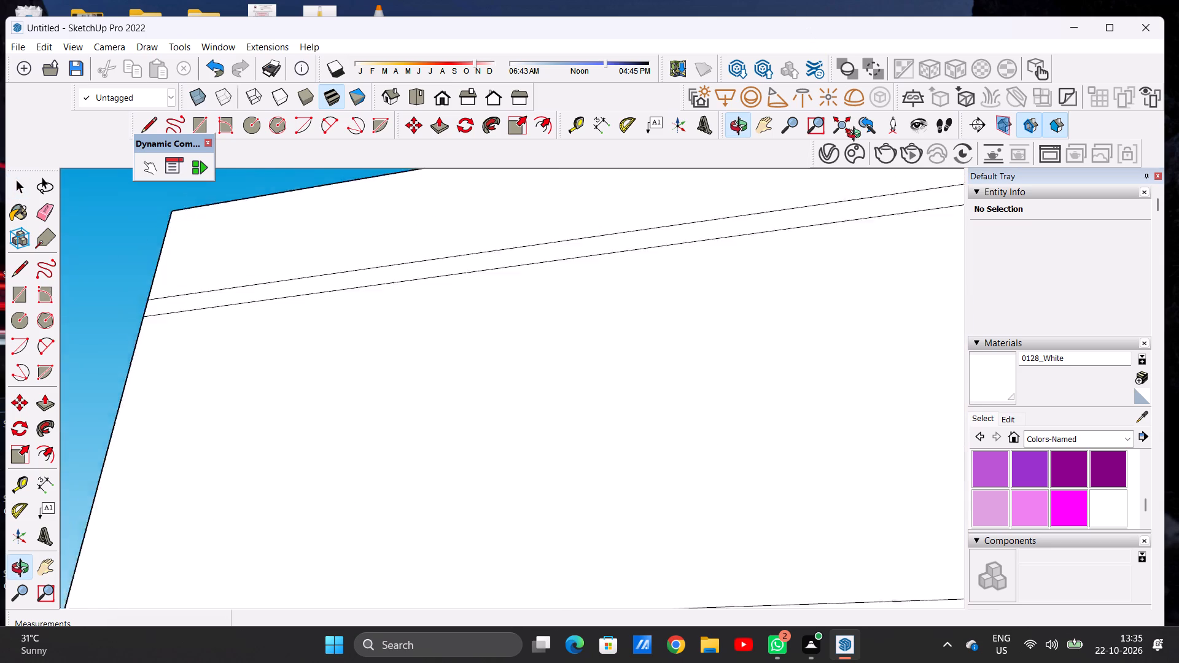
pyautogui.moveTo(857, 136); pyautogui.dragTo(863, 182, button='middle')
pyautogui.scroll(-20, 612, 279)
pyautogui.scroll(-1, 612, 279)
pyautogui.scroll(-1, 564, 341)
pyautogui.scroll(6, 564, 341)
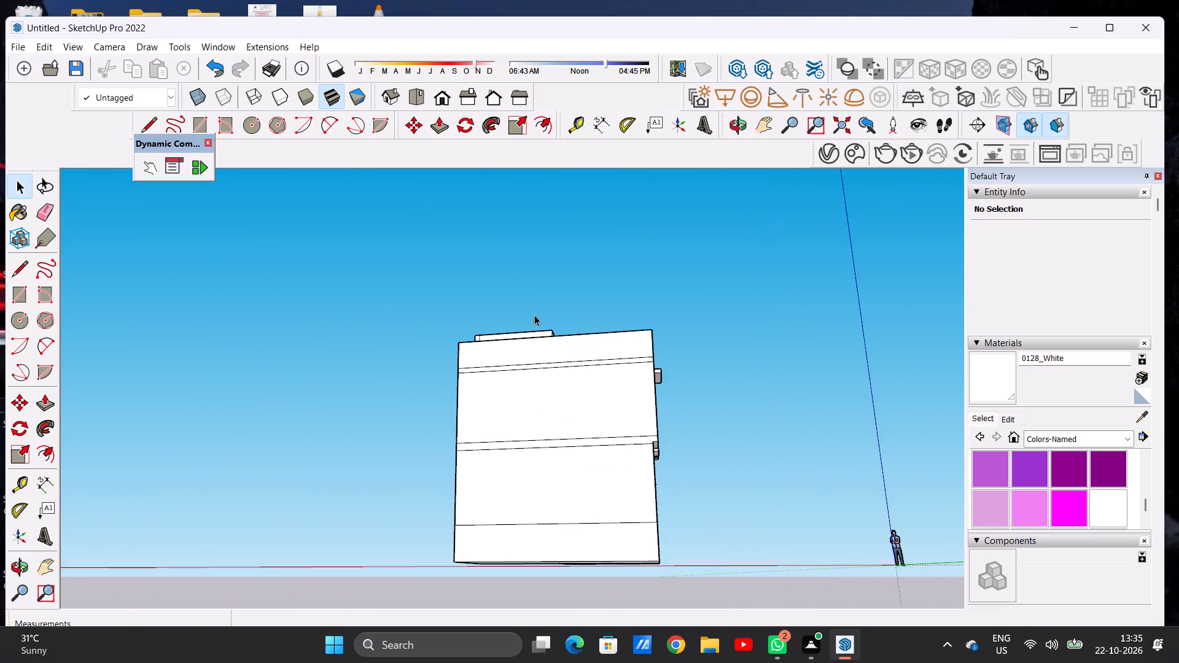
pyautogui.moveTo(530, 308); pyautogui.dragTo(587, 492, button='middle')
pyautogui.scroll(6, 473, 331)
pyautogui.moveTo(742, 337); pyautogui.dragTo(720, 337, button='middle')
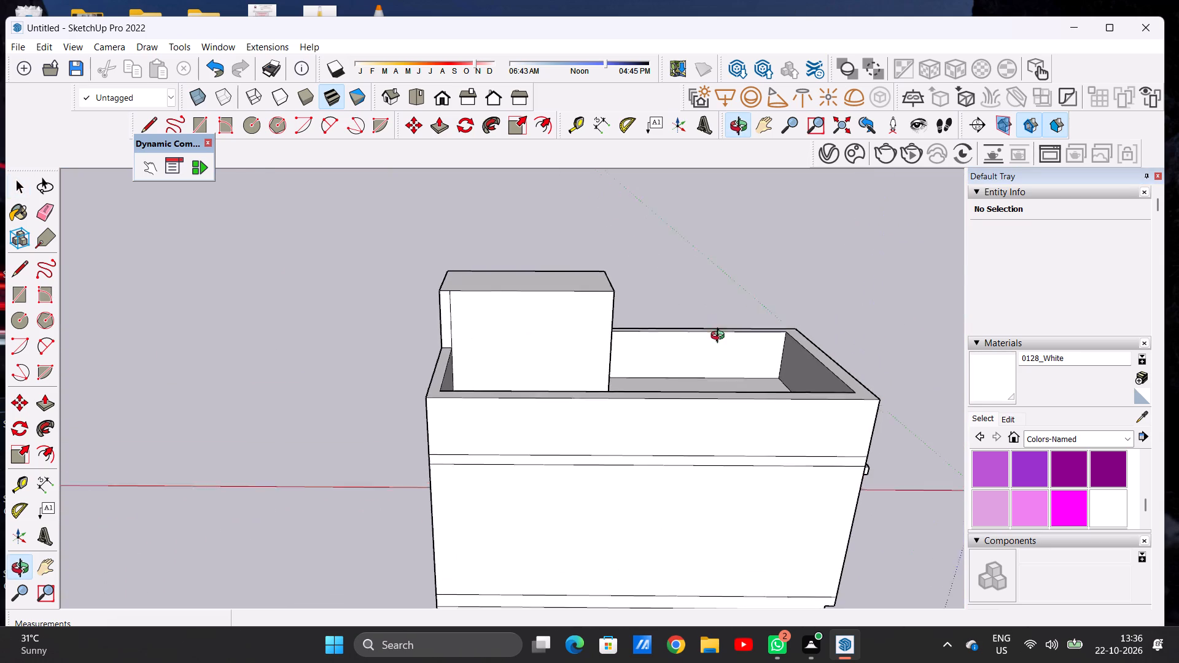
pyautogui.moveTo(720, 337); pyautogui.dragTo(363, 329, button='middle')
pyautogui.scroll(1, 363, 329)
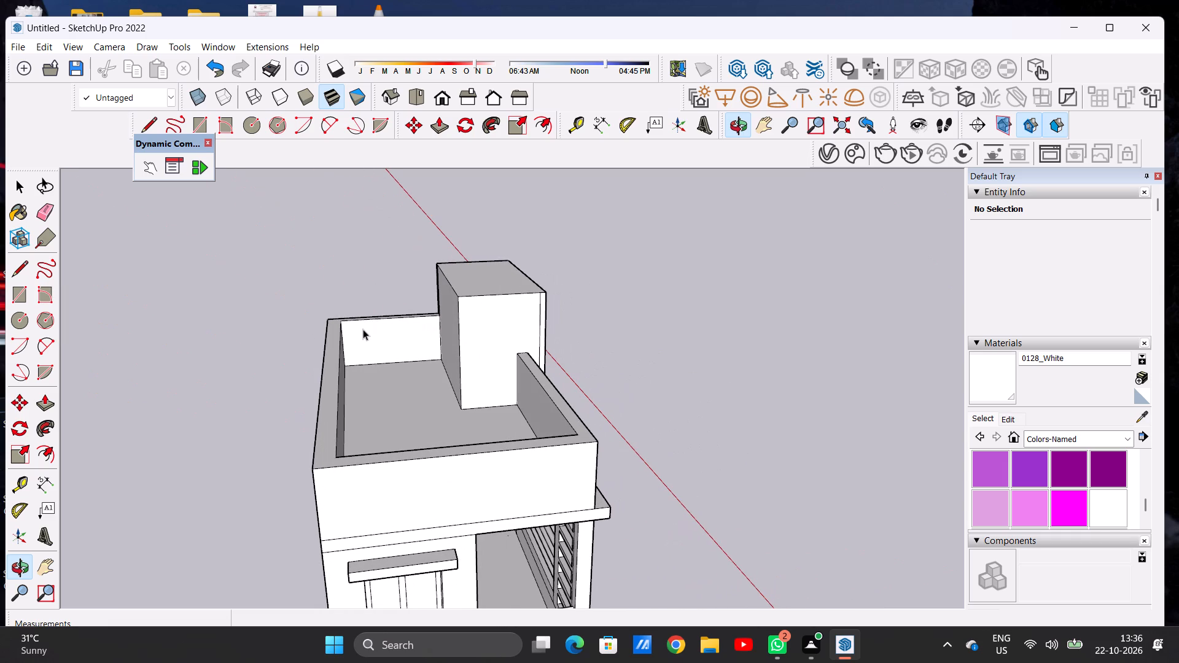
pyautogui.scroll(-4, 363, 329)
pyautogui.scroll(6, 465, 333)
pyautogui.moveTo(482, 339); pyautogui.dragTo(475, 334, button='middle')
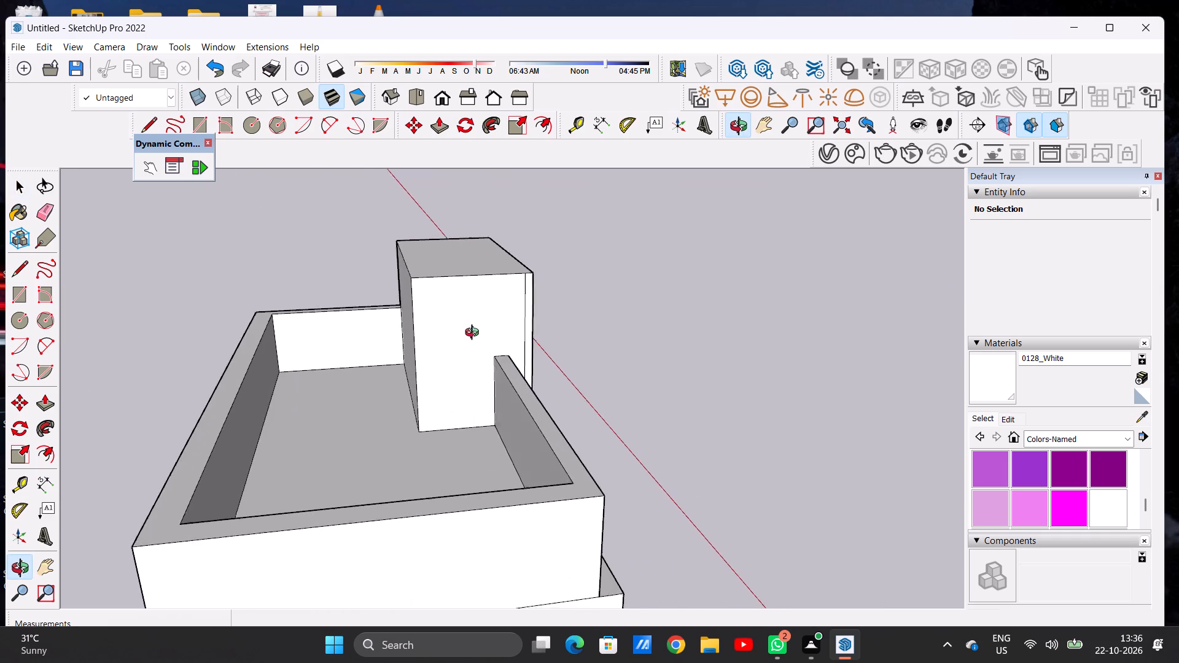
pyautogui.moveTo(475, 334); pyautogui.dragTo(443, 319, button='middle')
pyautogui.scroll(5, 465, 321)
pyautogui.moveTo(455, 334); pyautogui.dragTo(458, 304, button='middle')
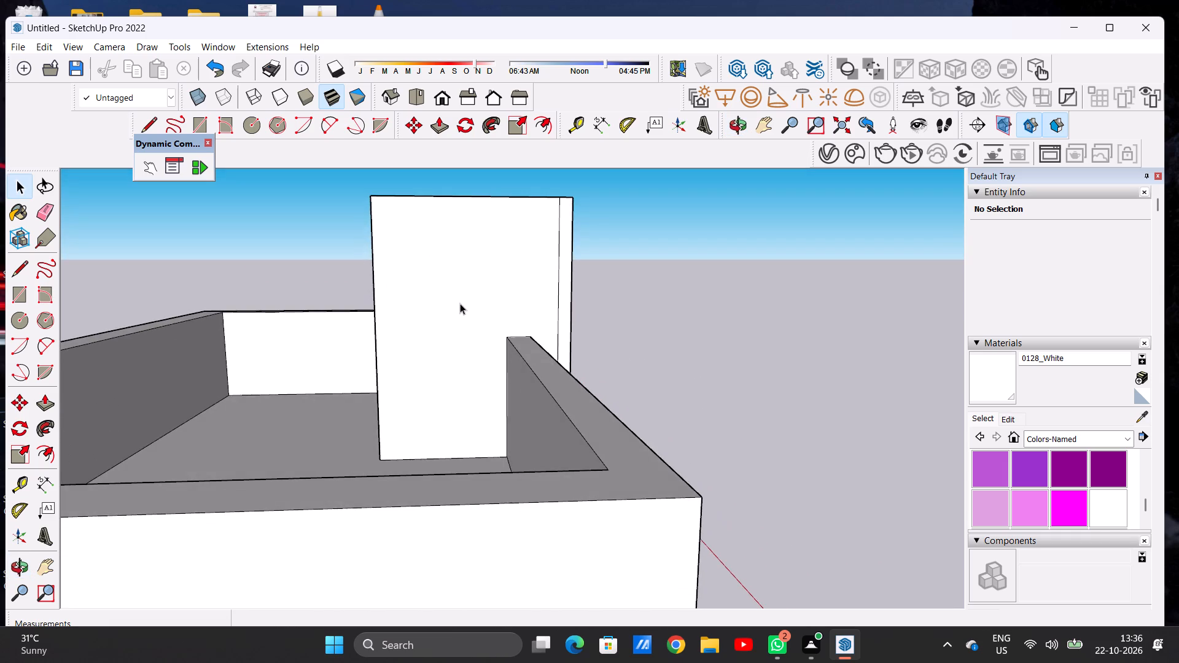
pyautogui.scroll(-5, 438, 340)
pyautogui.scroll(5, 464, 270)
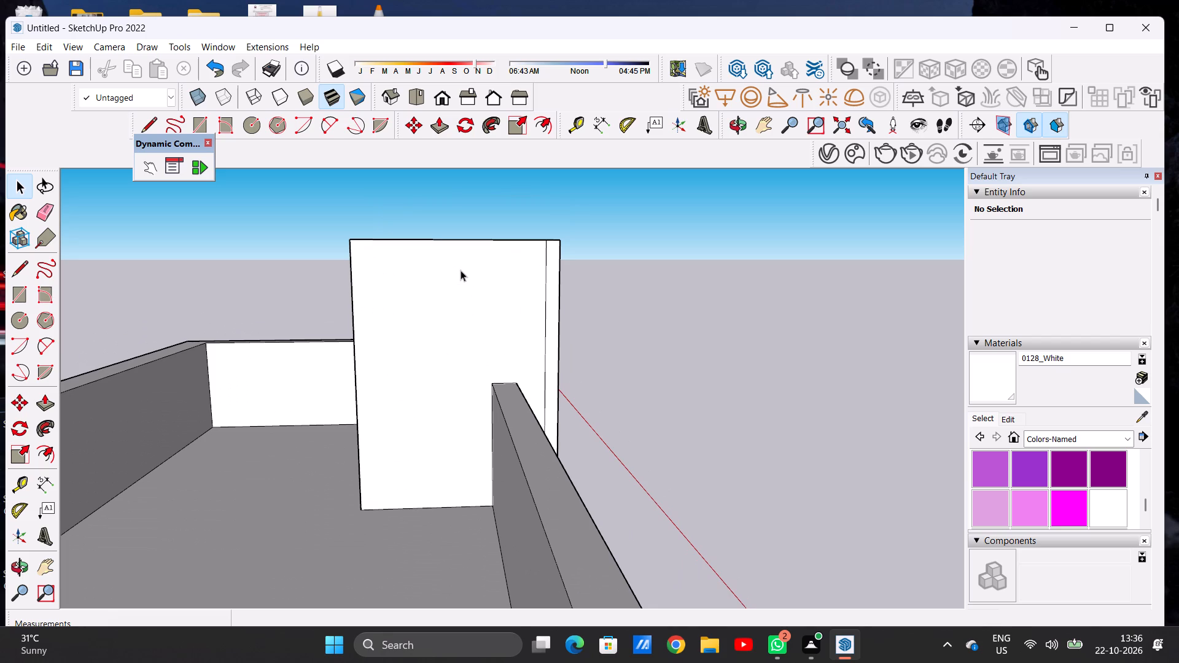
# Draw a window rectangle about 2' 10 1/2" by 1' 11 1/2" on the balcony-side face of the rooftop block.
pyautogui.press('r')
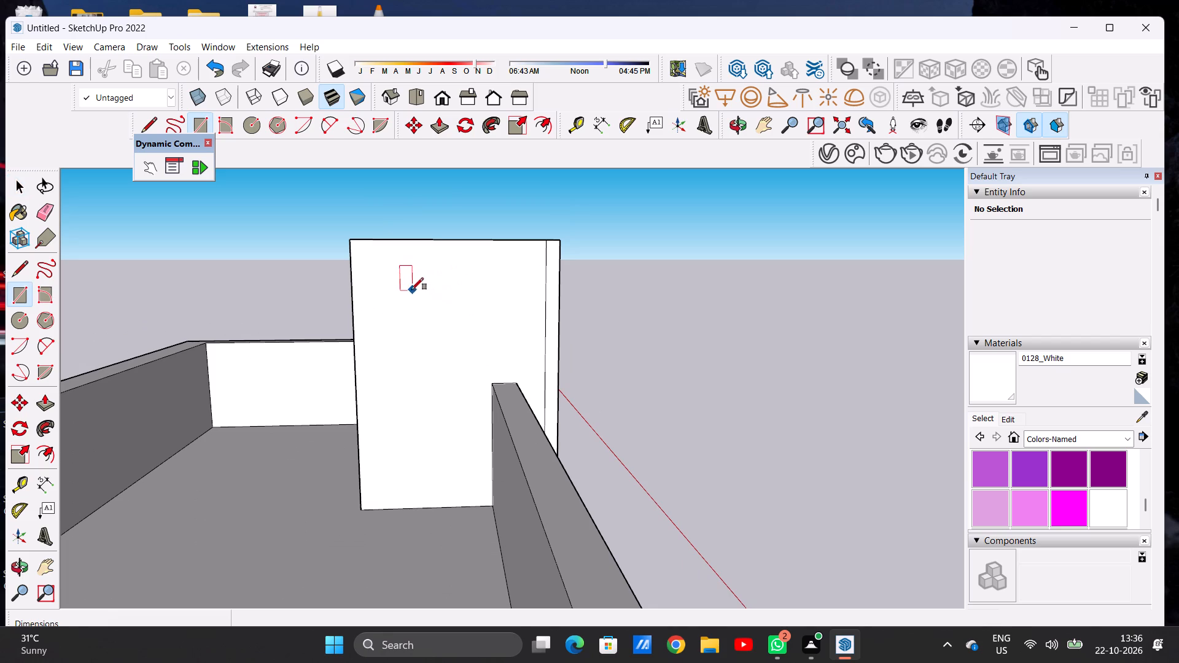
pyautogui.click(375, 281)
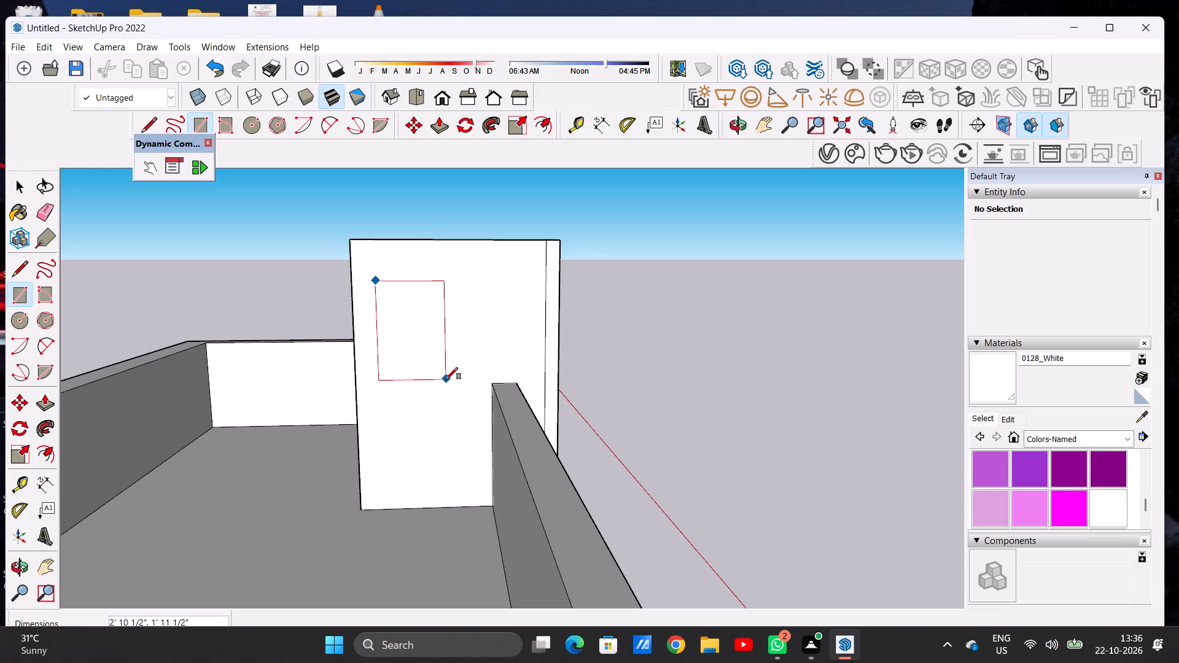
pyautogui.click(446, 379)
pyautogui.press('space')
pyautogui.scroll(-5, 416, 346)
pyautogui.moveTo(503, 350); pyautogui.dragTo(486, 361, button='middle')
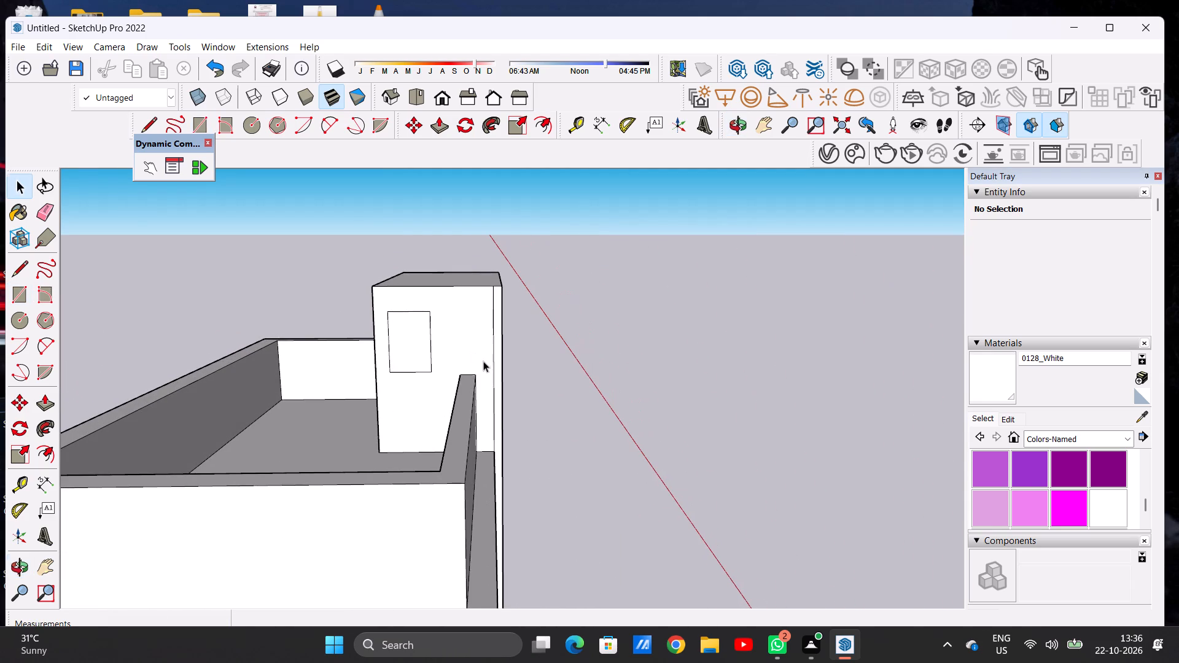
# Move the window rectangle about 6 1/2" horizontally across the block face toward the house front.
pyautogui.scroll(7, 422, 343)
pyautogui.doubleClick(416, 363)
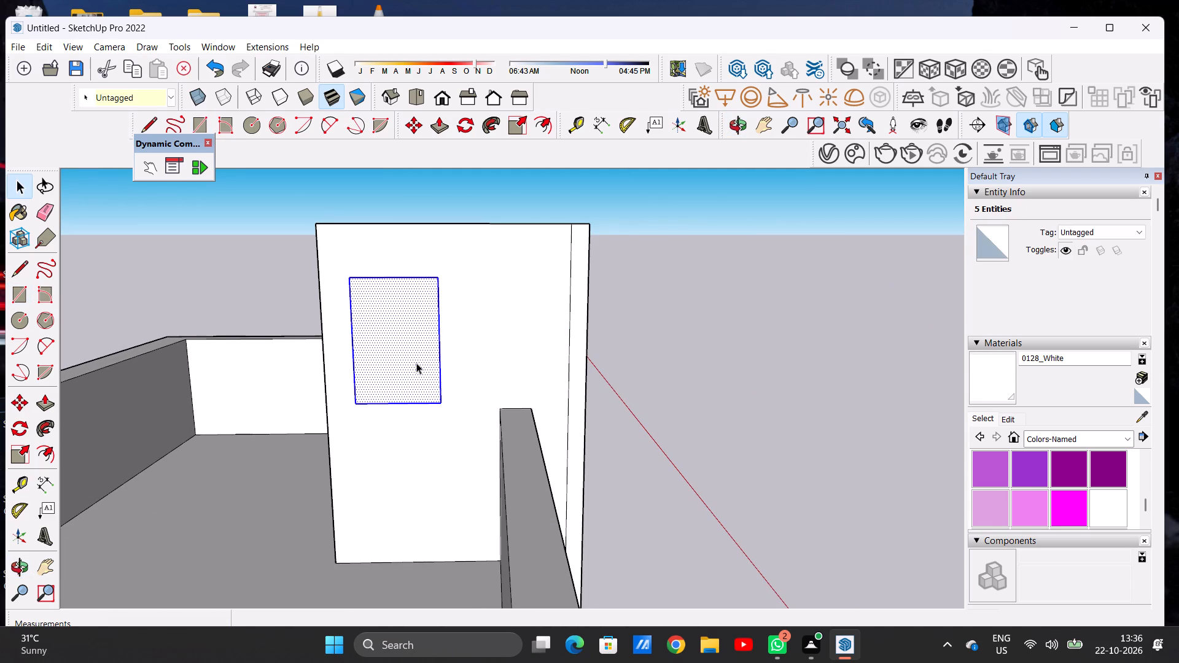
pyautogui.press('m')
pyautogui.click(436, 403)
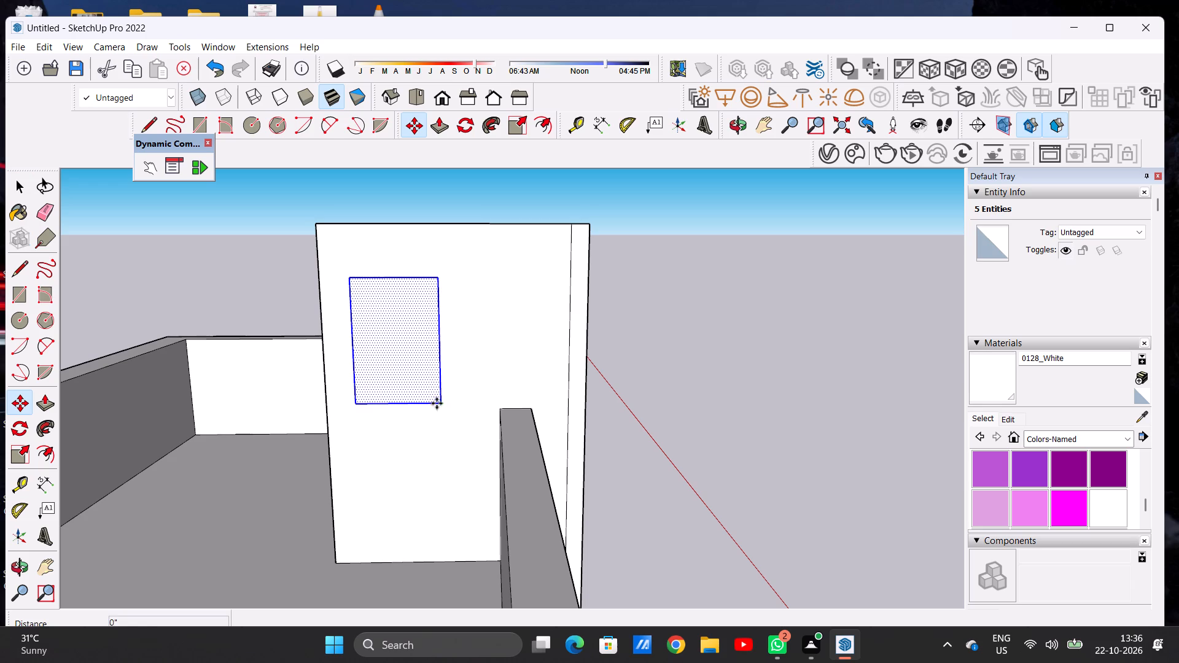
pyautogui.click(464, 404)
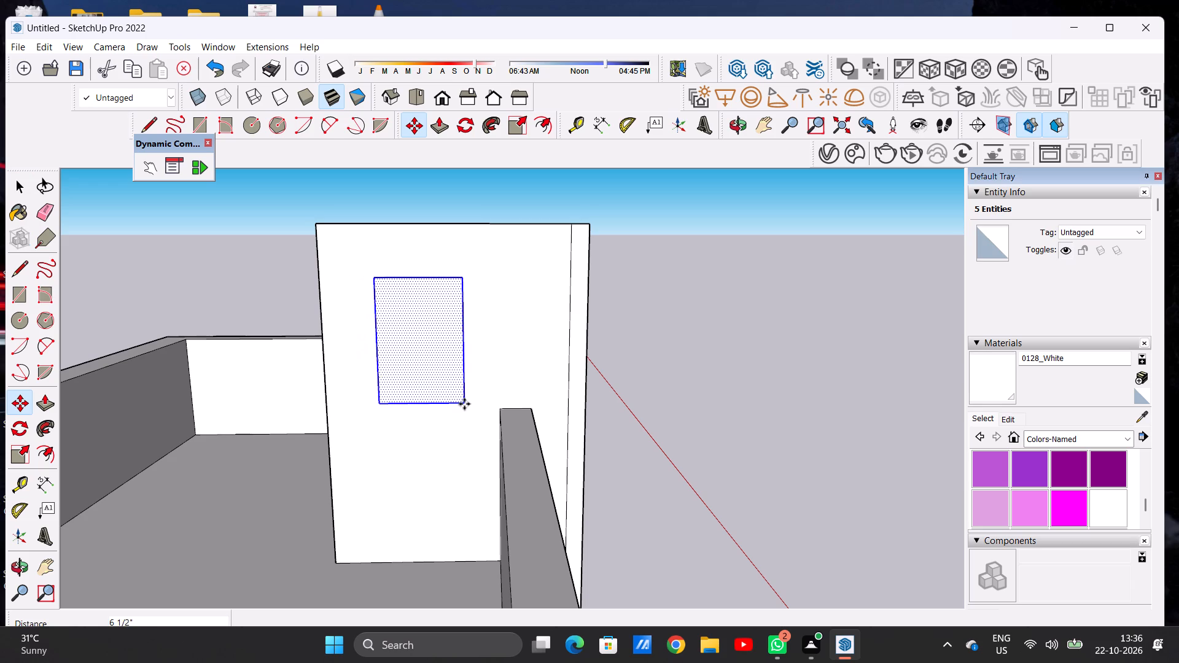
pyautogui.press('space')
pyautogui.click(698, 333)
# Push the window rectangle on the rooftop block's balcony-side face inward about 5 3/4" with Push/Pull.
pyautogui.scroll(4, 413, 365)
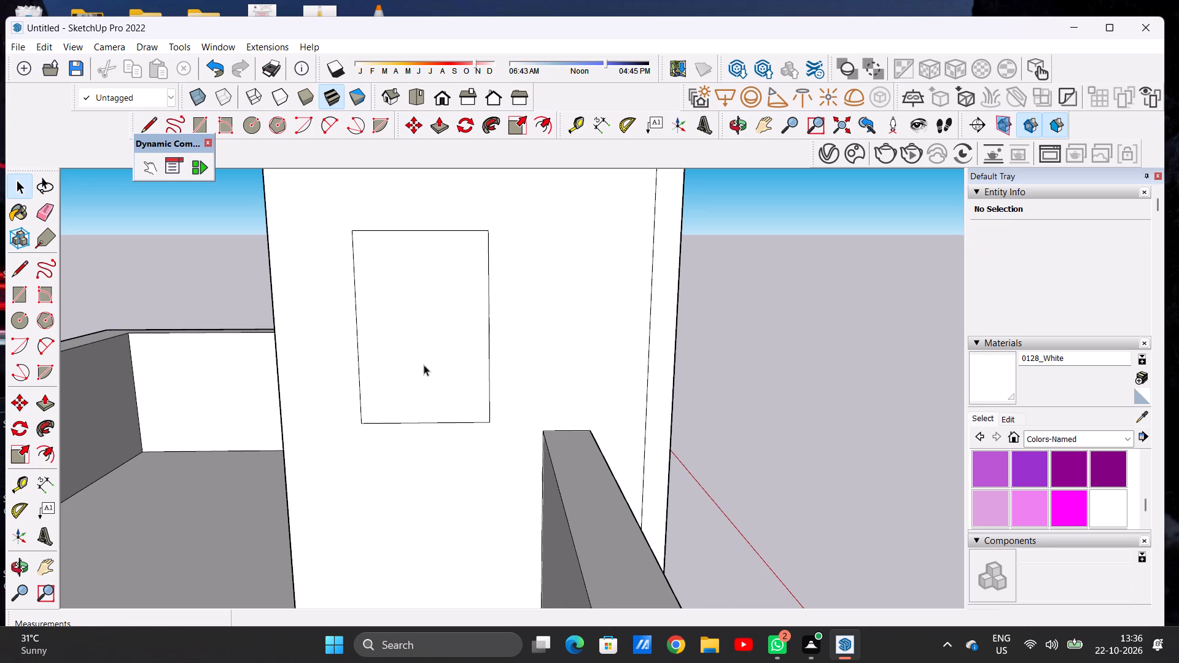
pyautogui.press('p')
pyautogui.click(407, 350)
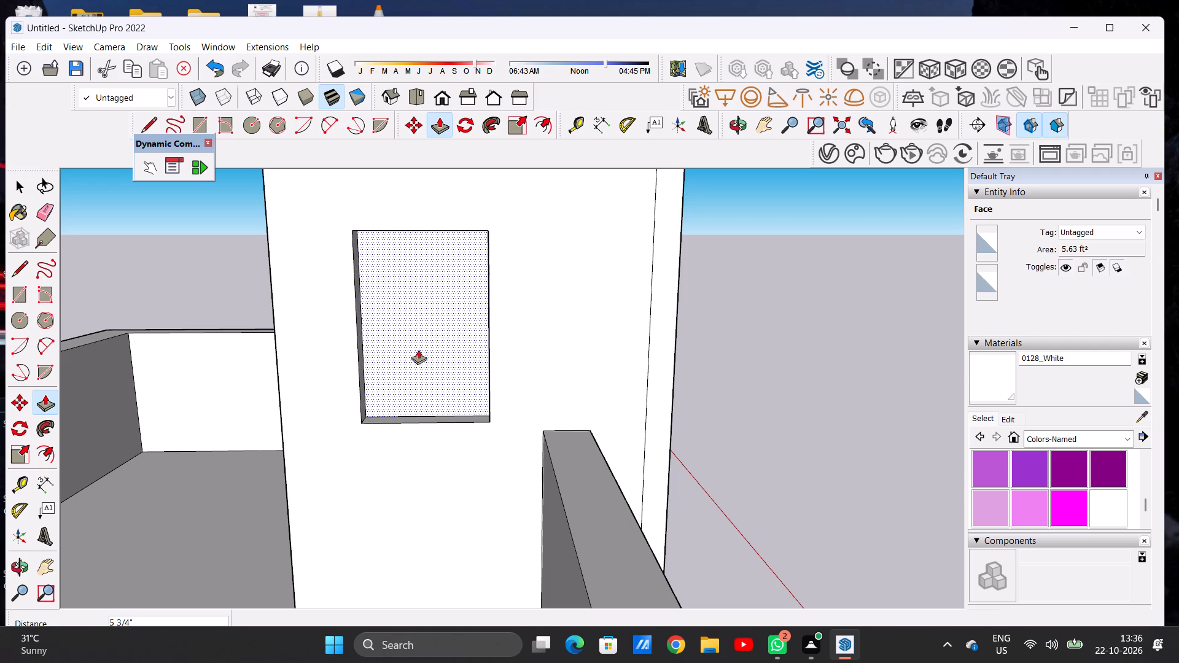
pyautogui.click(419, 349)
pyautogui.press('space')
# Offset the recessed window face's outline inward about 2" to form the window frame.
pyautogui.write('O')
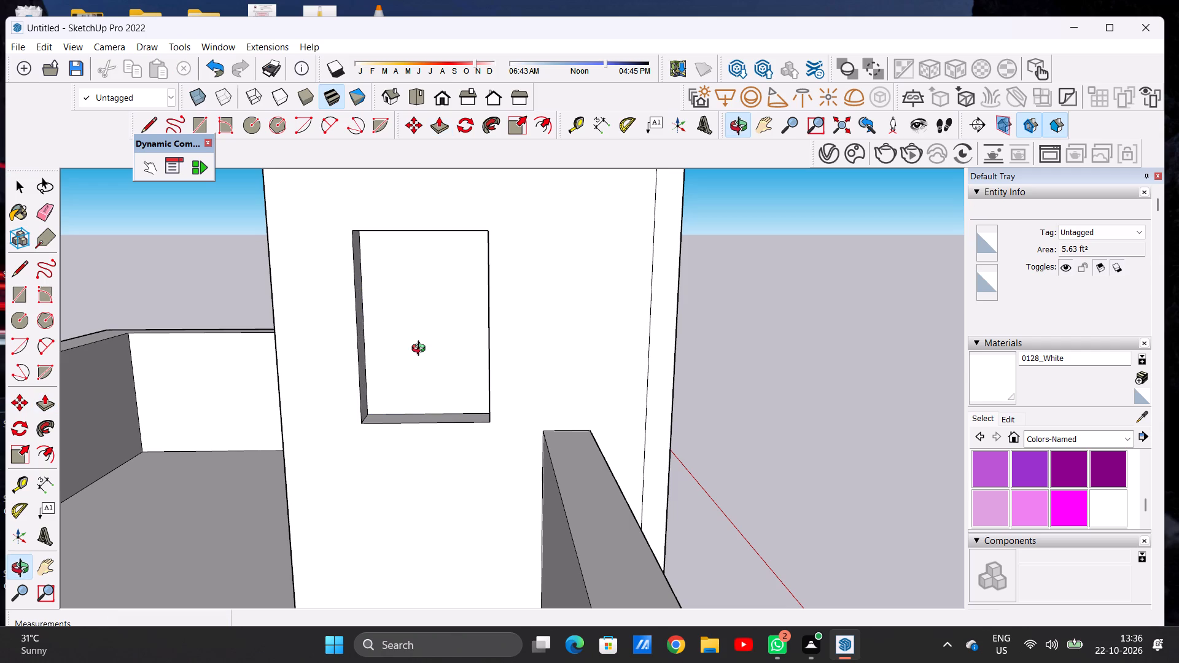
pyautogui.press('f')
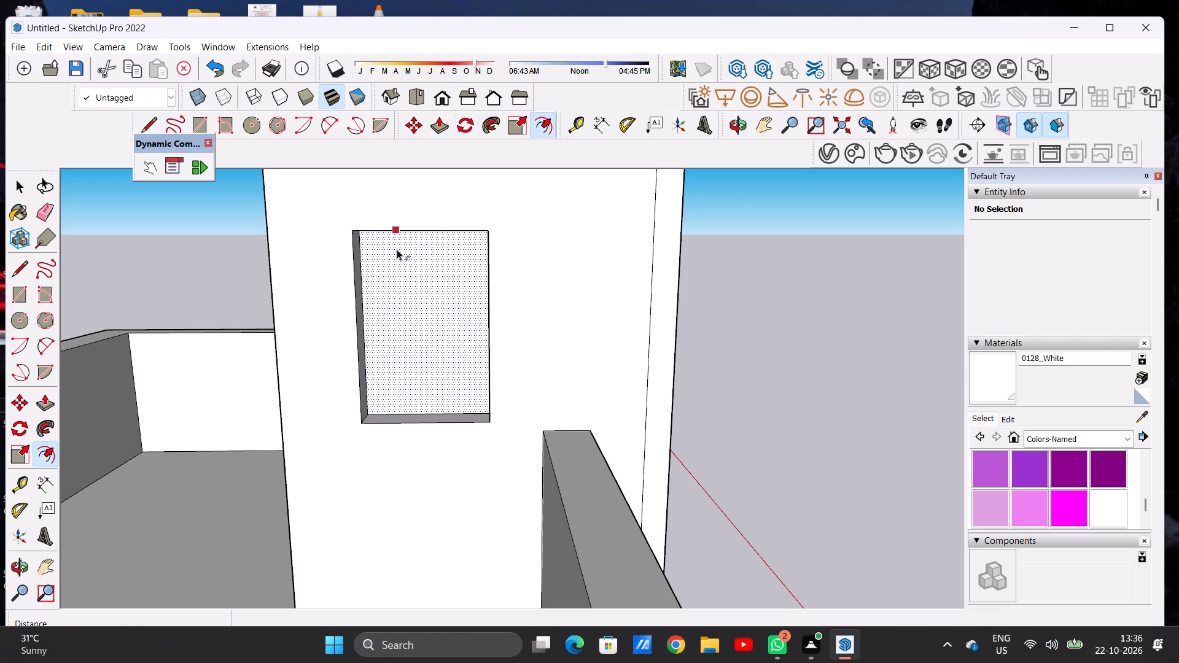
pyautogui.click(397, 249)
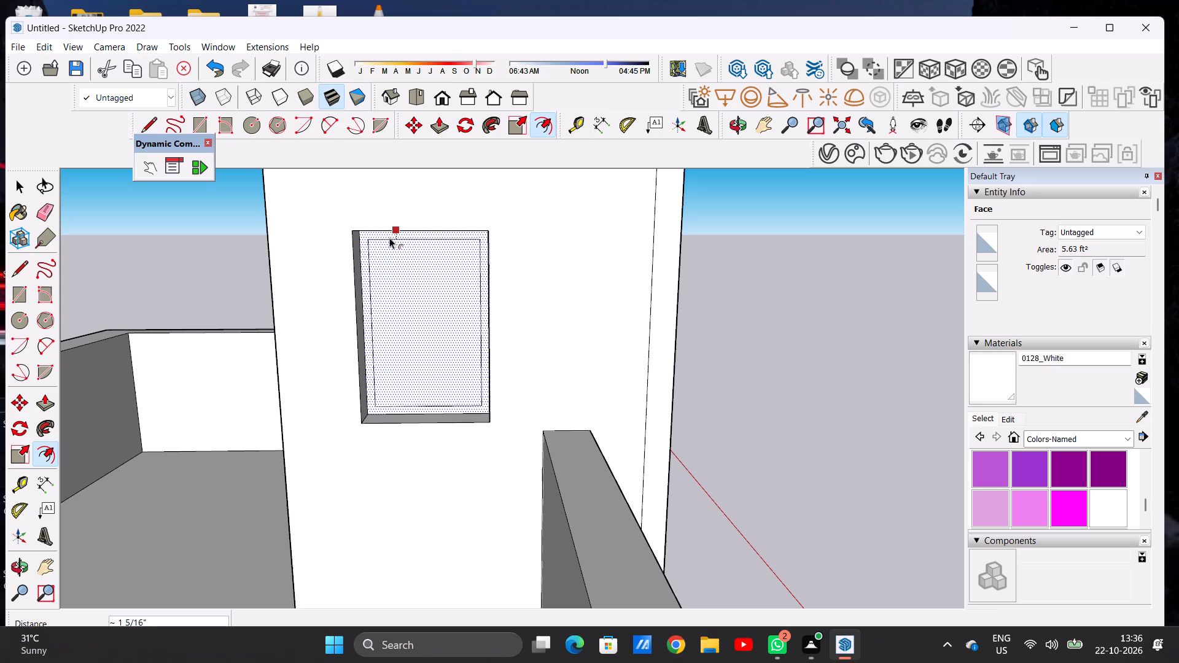
pyautogui.click(392, 242)
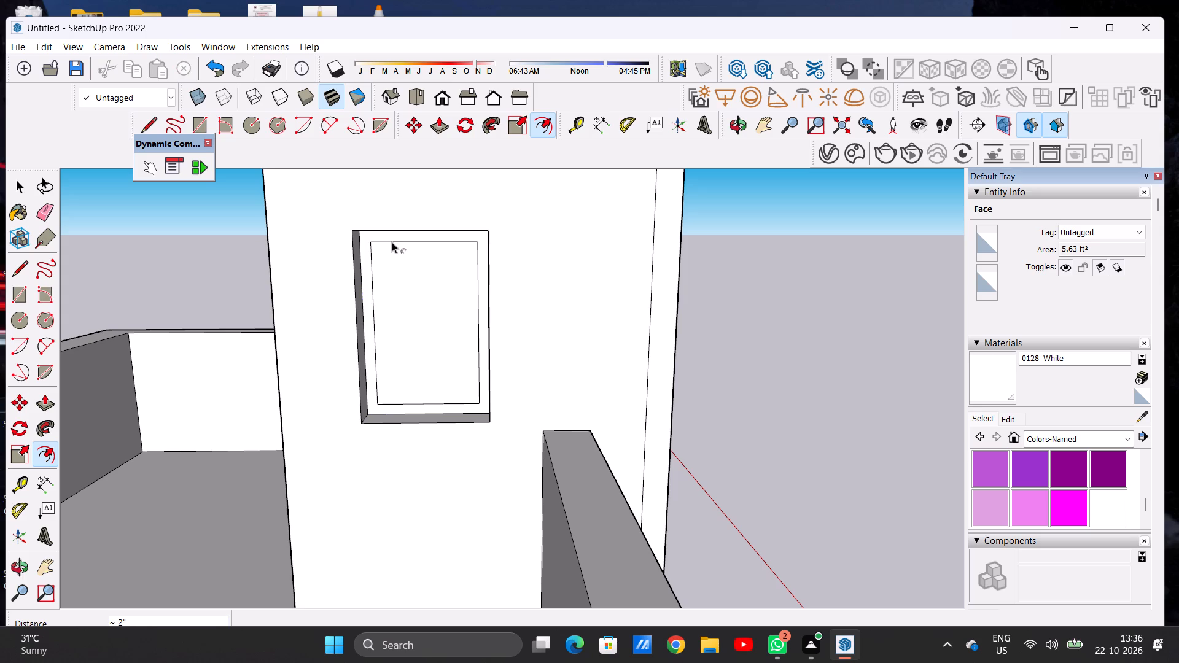
pyautogui.press('space')
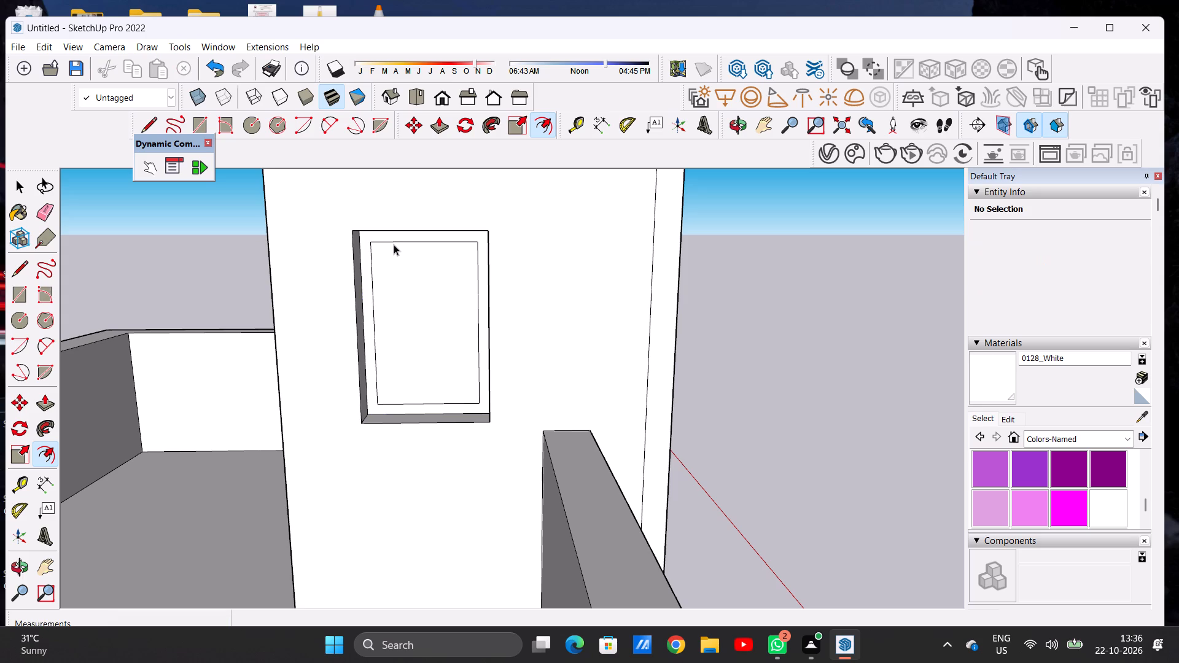
# Draw two closely spaced vertical lines, each about 2' 6 9/16" long, down the middle of the inner window outline as a mullion.
pyautogui.press('l')
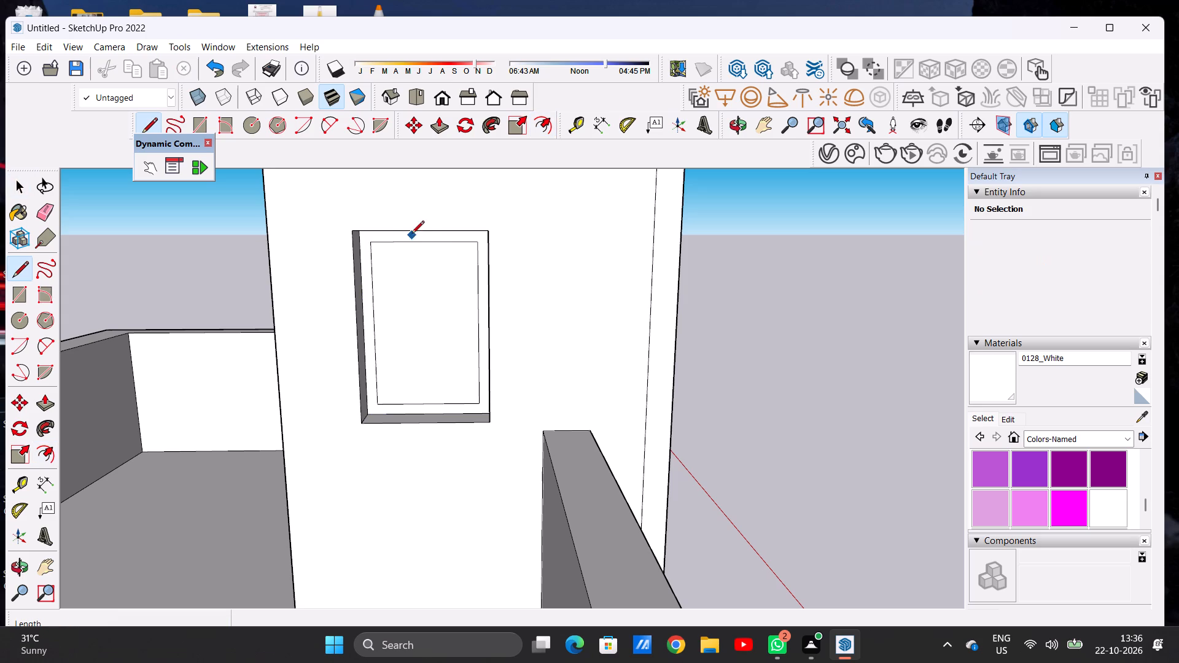
pyautogui.scroll(5, 427, 254)
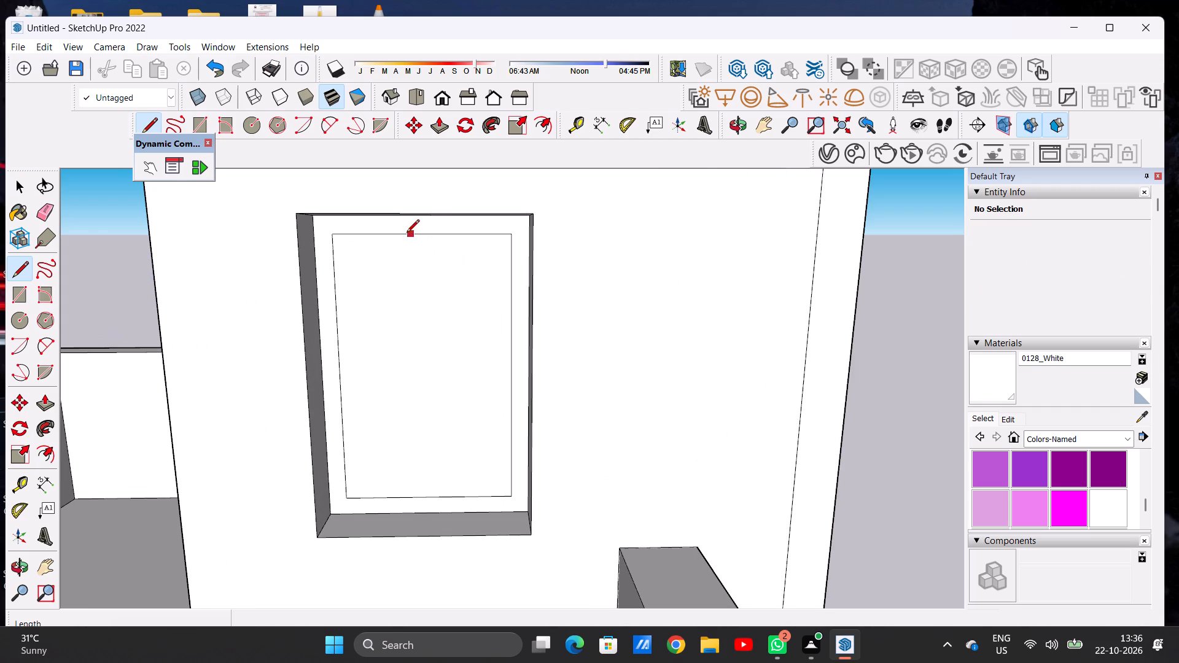
pyautogui.click(412, 236)
pyautogui.click(418, 497)
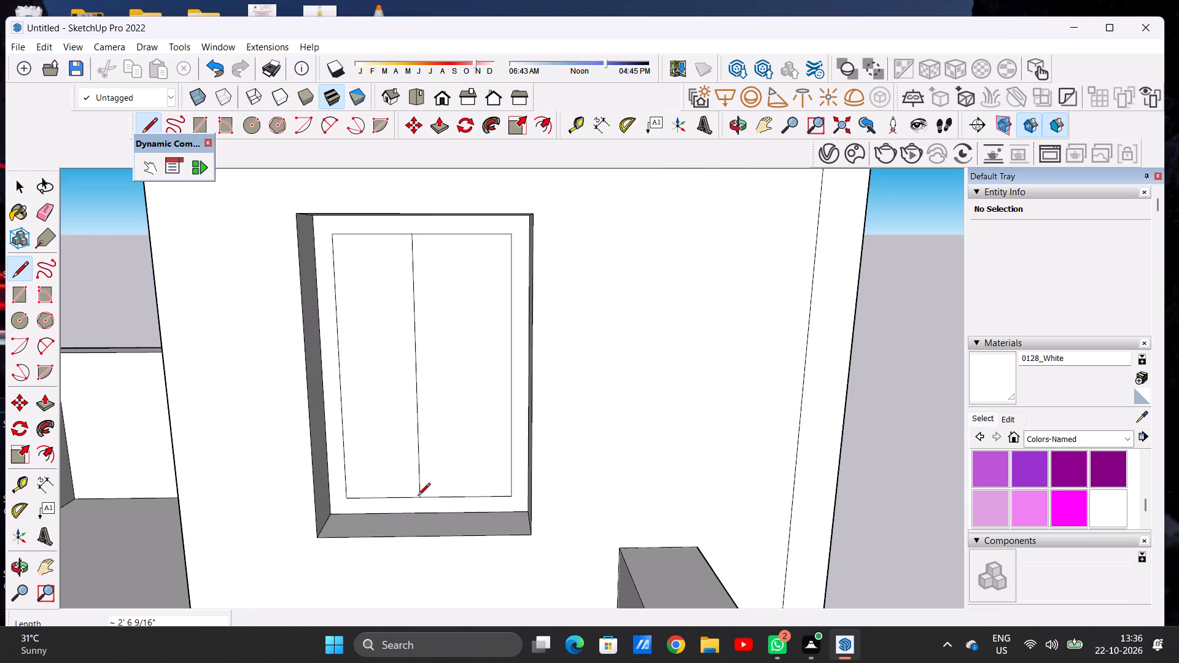
pyautogui.click(427, 234)
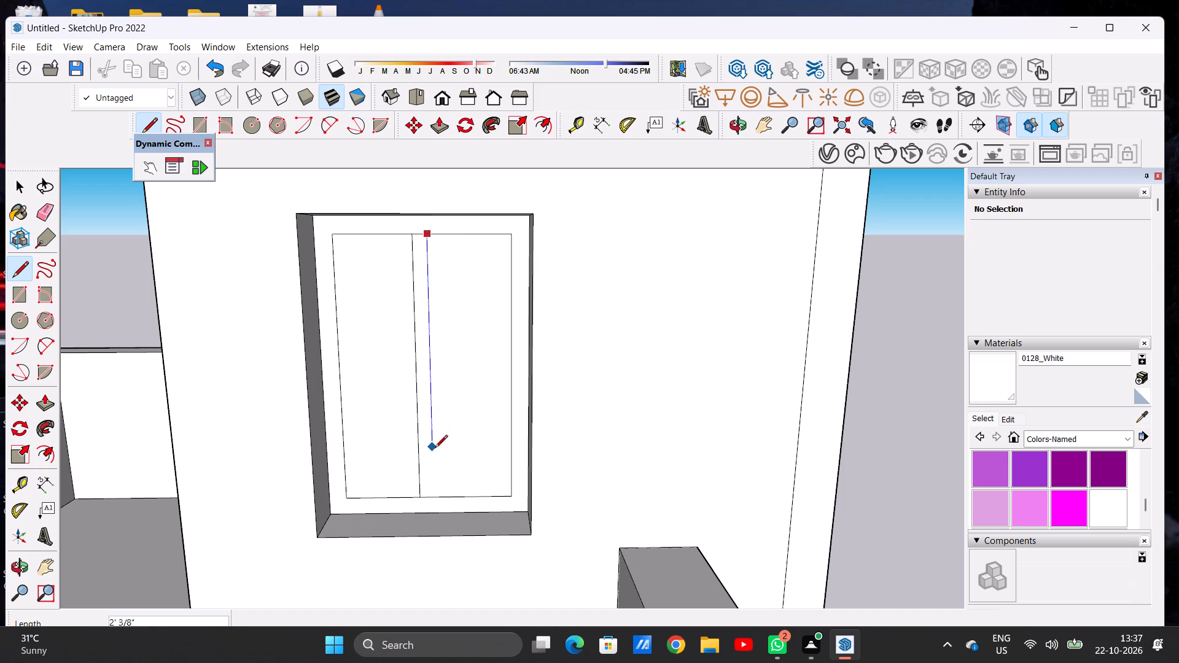
pyautogui.click(435, 491)
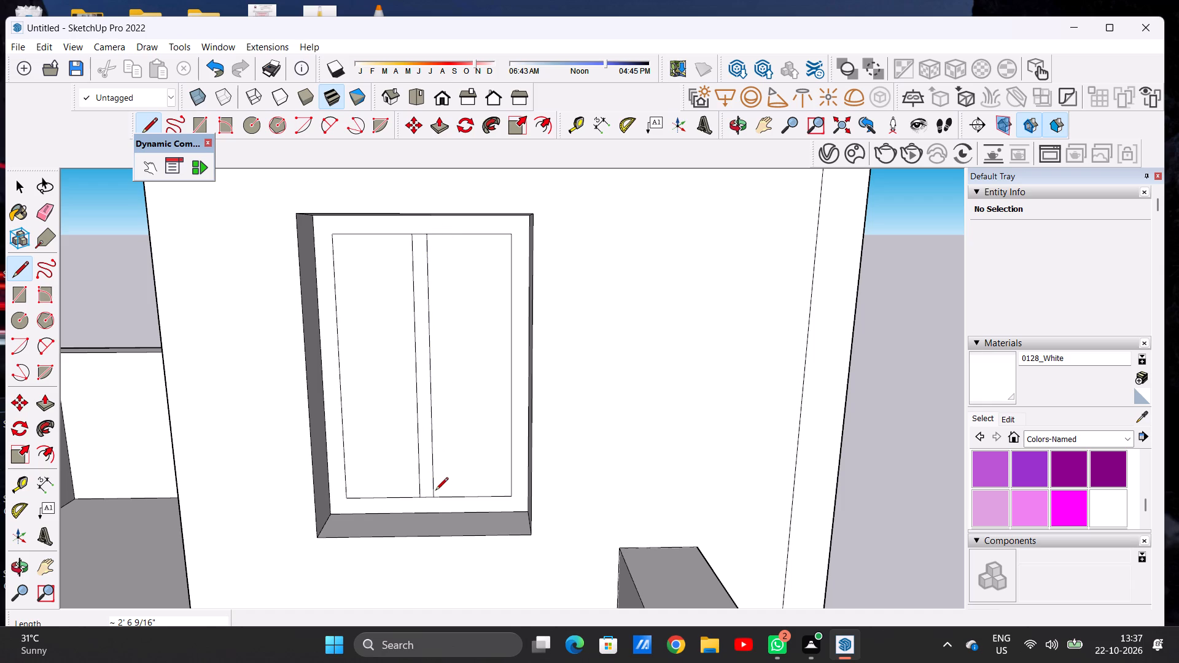
pyautogui.press('space')
# Examine the house front, comparing the tall block's height and proportions with the parapet and balcony.
pyautogui.scroll(-3, 400, 415)
pyautogui.scroll(1, 398, 417)
pyautogui.scroll(-10, 398, 417)
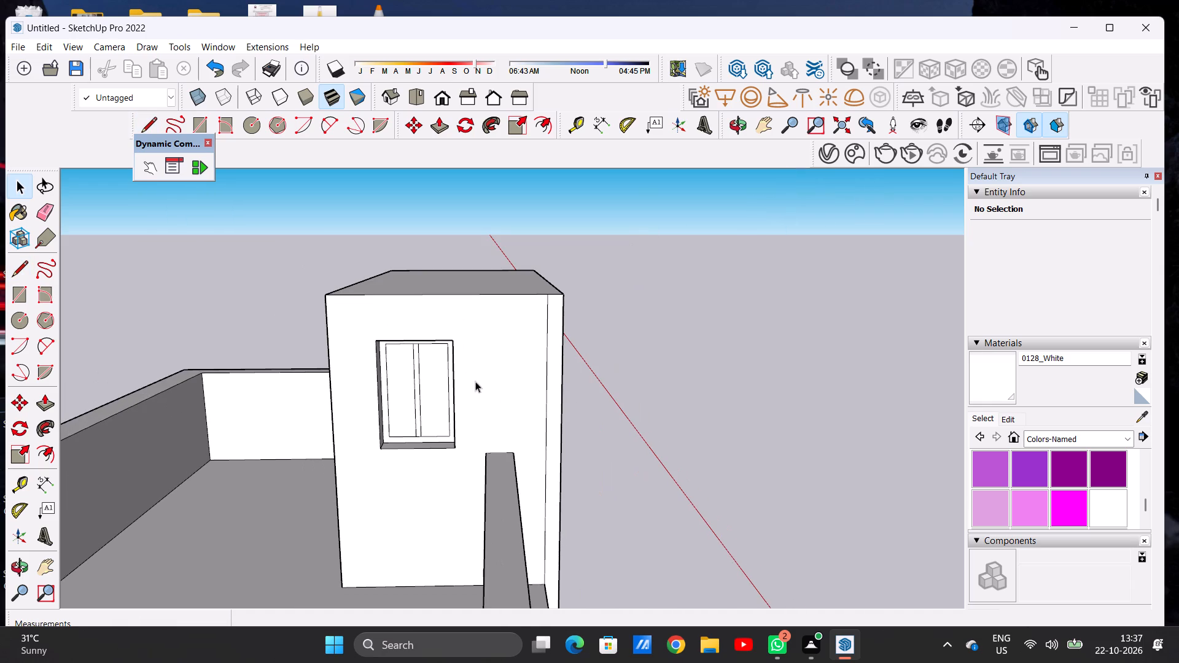
pyautogui.moveTo(503, 397); pyautogui.dragTo(134, 354, button='middle')
pyautogui.scroll(-7, 411, 382)
pyautogui.moveTo(483, 399); pyautogui.dragTo(300, 387, button='middle')
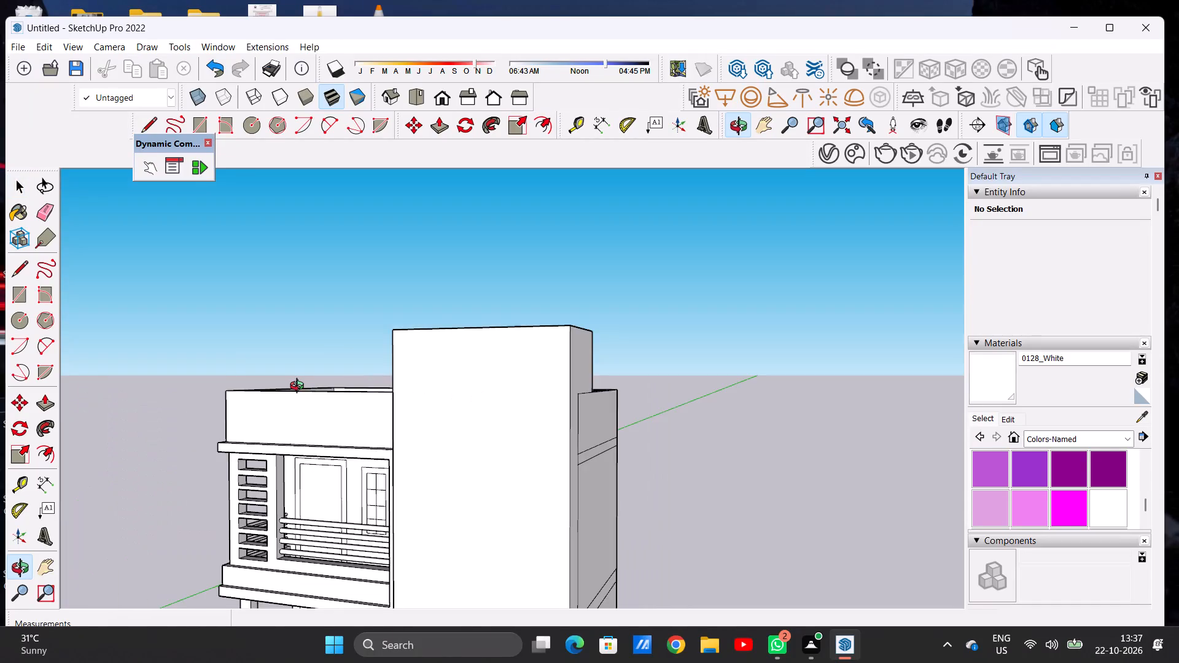
pyautogui.moveTo(300, 387); pyautogui.dragTo(381, 401, button='middle')
pyautogui.scroll(-12, 490, 338)
pyautogui.scroll(7, 487, 473)
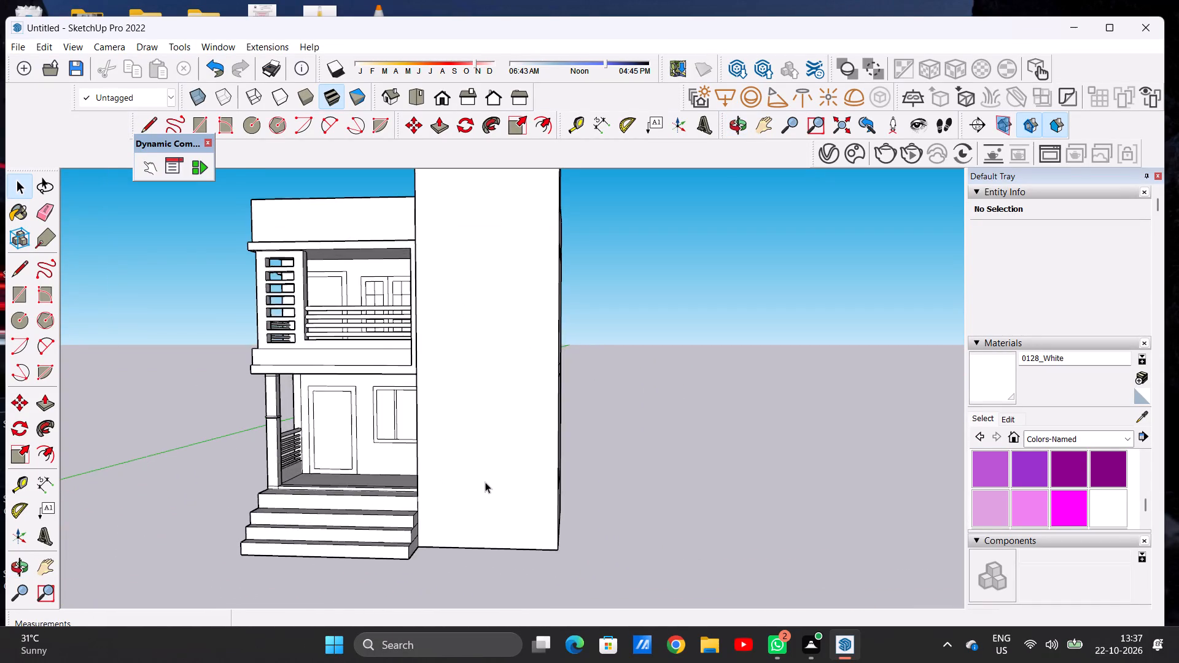
pyautogui.scroll(1, 485, 482)
pyautogui.scroll(-6, 485, 487)
pyautogui.scroll(6, 478, 394)
pyautogui.moveTo(478, 392); pyautogui.dragTo(484, 395, button='middle')
pyautogui.scroll(-6, 502, 370)
pyautogui.scroll(5, 474, 460)
pyautogui.scroll(-5, 475, 478)
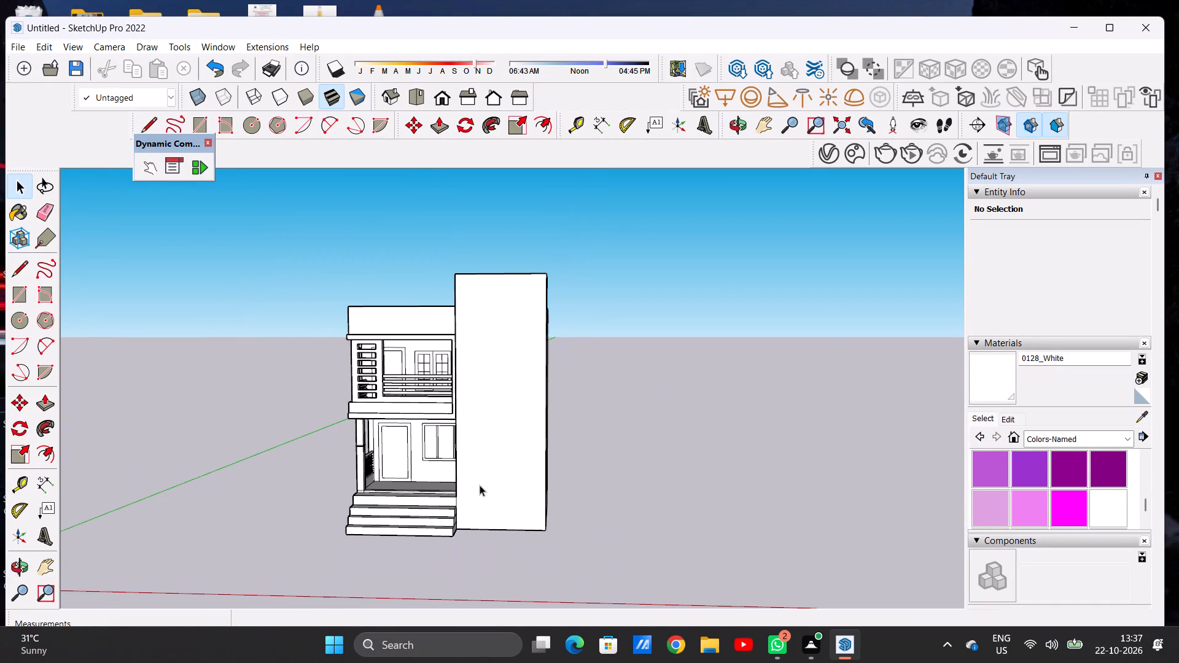
pyautogui.scroll(5, 483, 314)
pyautogui.moveTo(459, 342); pyautogui.dragTo(488, 346, button='middle')
pyautogui.scroll(1, 488, 346)
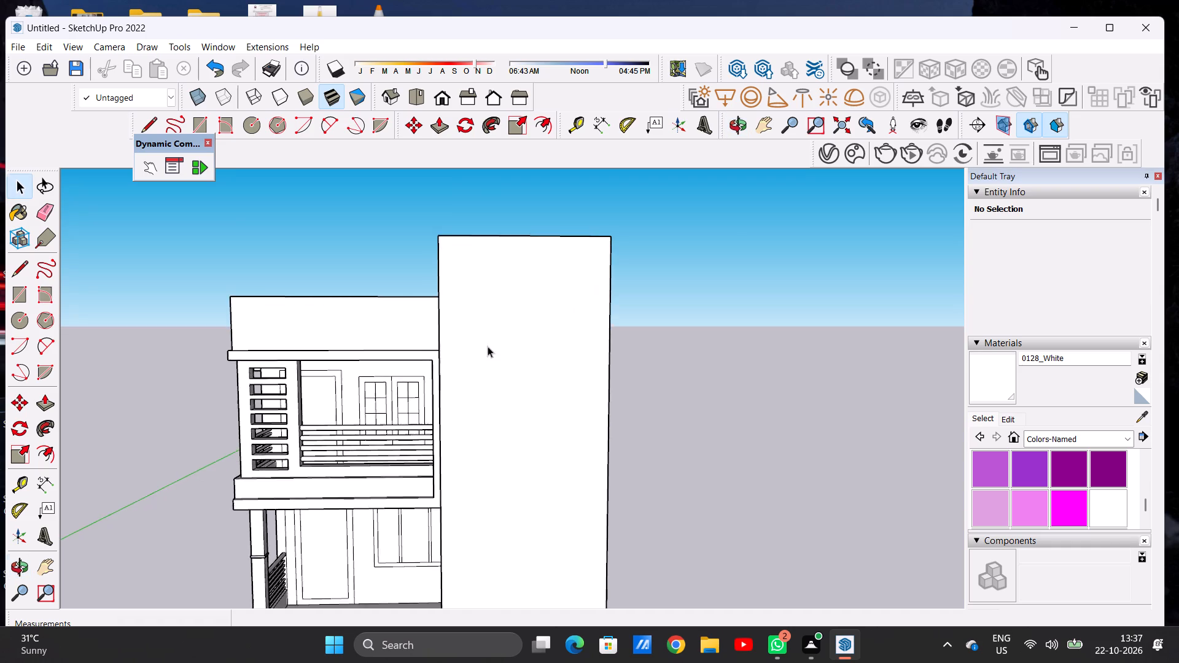
pyautogui.scroll(-6, 497, 269)
pyautogui.scroll(3, 512, 286)
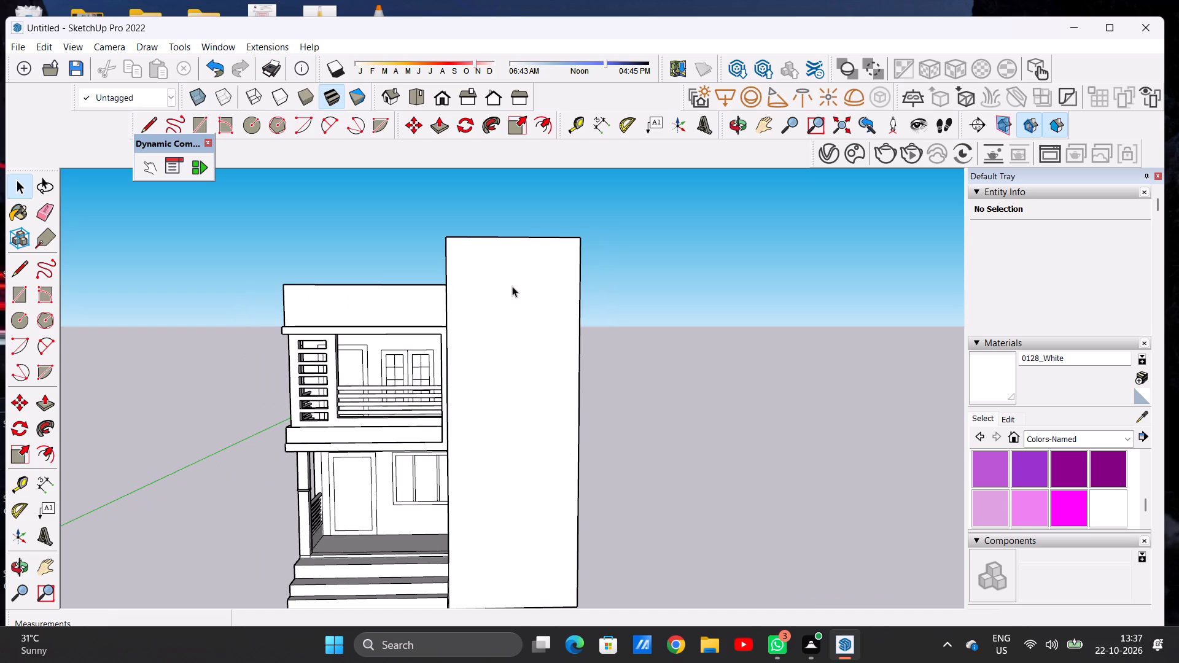
pyautogui.scroll(-3, 512, 286)
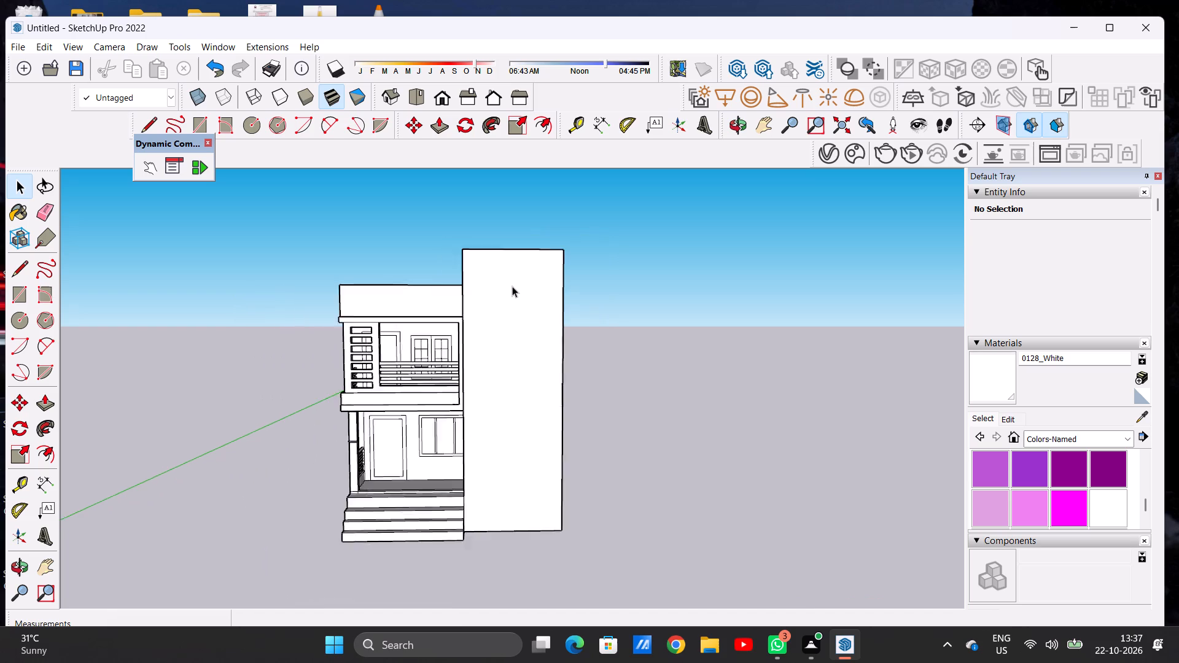
pyautogui.scroll(-4, 512, 286)
pyautogui.scroll(7, 534, 357)
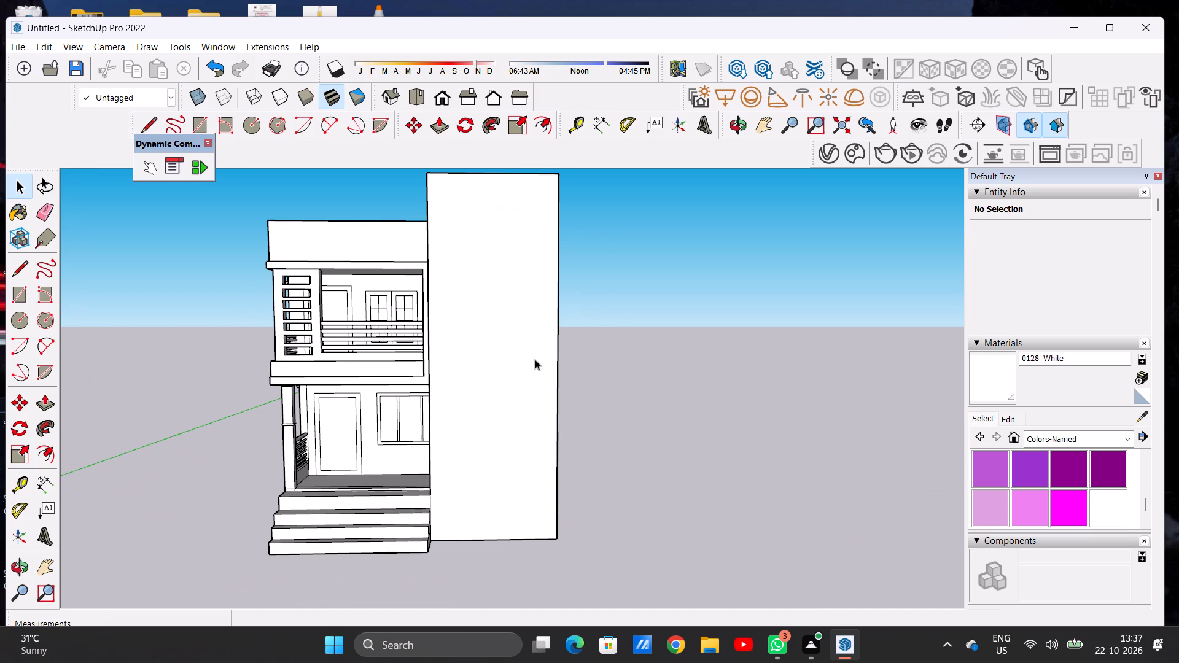
pyautogui.scroll(-4, 535, 359)
pyautogui.scroll(4, 494, 263)
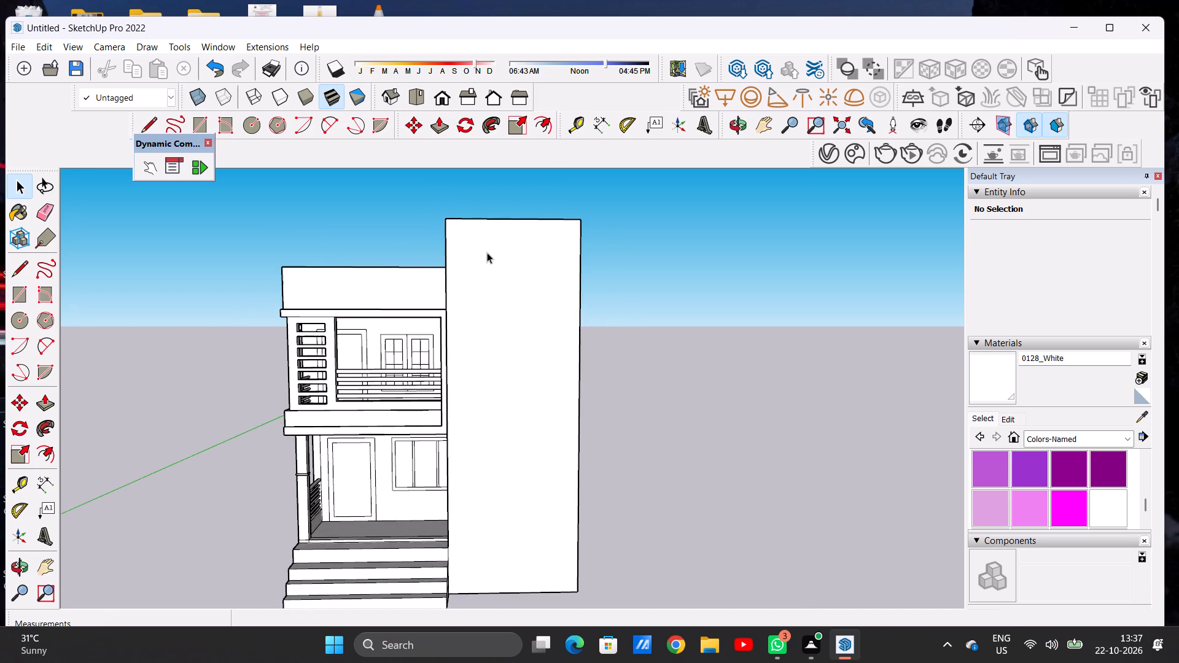
# Raise the tall front block's top face about 7 5/16" with Push/Pull.
pyautogui.moveTo(553, 250); pyautogui.dragTo(265, 358, button='middle')
pyautogui.scroll(6, 510, 243)
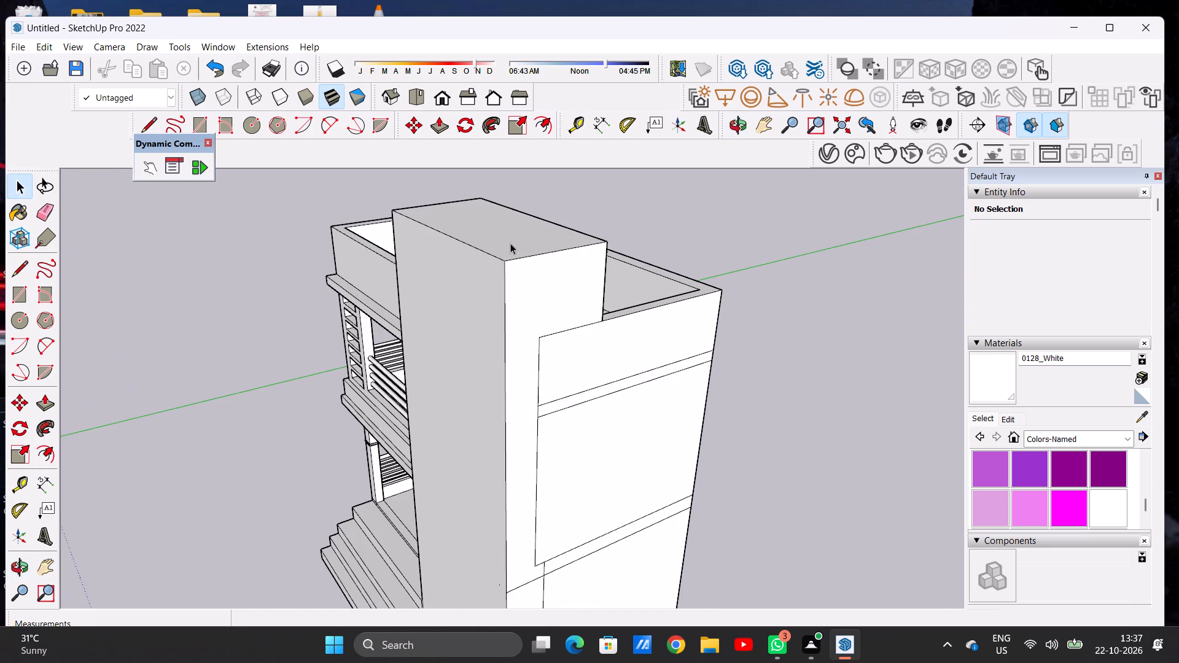
pyautogui.press('p')
pyautogui.scroll(2, 510, 243)
pyautogui.scroll(-1, 510, 243)
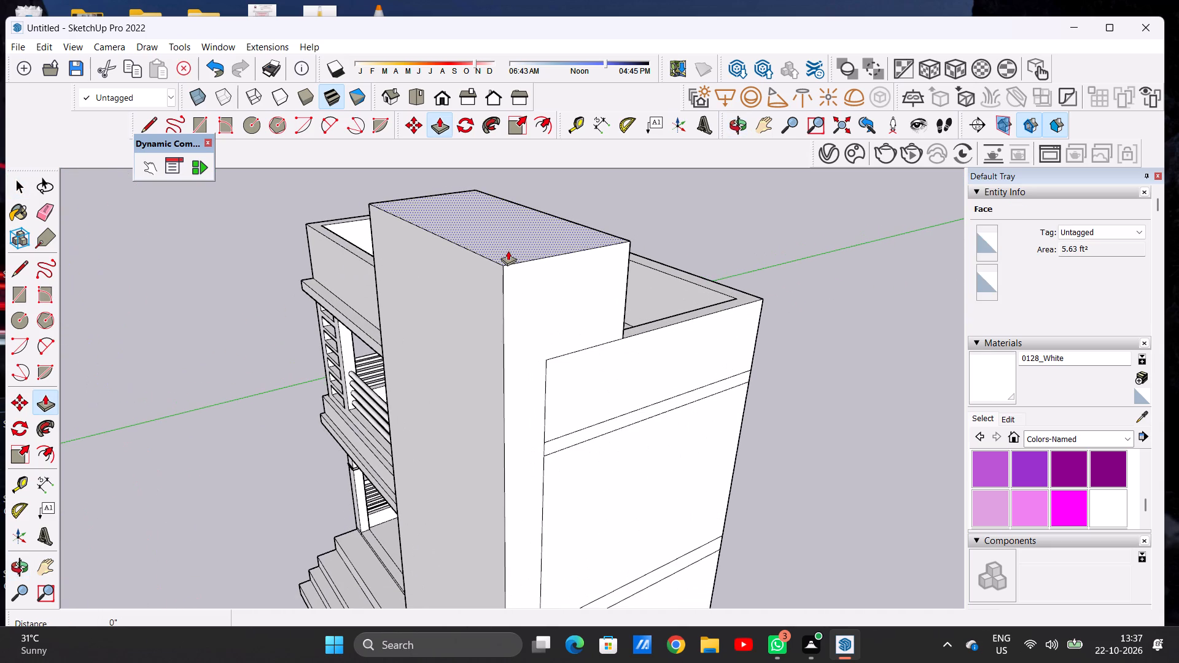
pyautogui.click(508, 251)
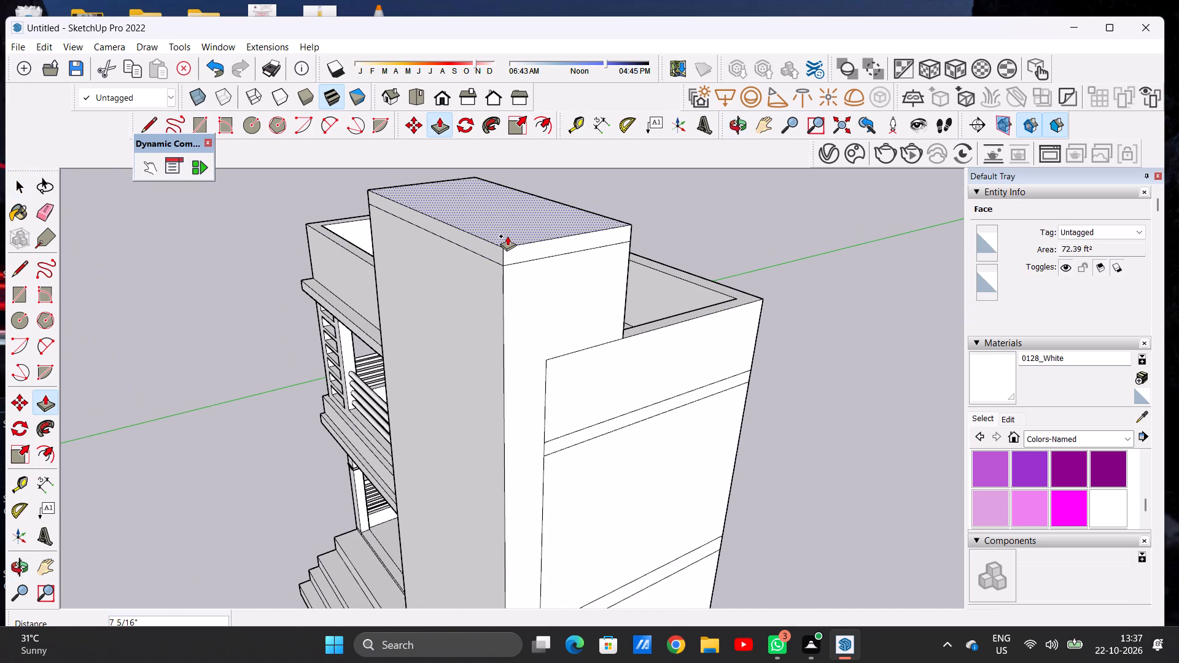
pyautogui.click(507, 236)
pyautogui.press('space')
# Examine the raised top of the tall block from the outer side and the house front.
pyautogui.scroll(-9, 523, 341)
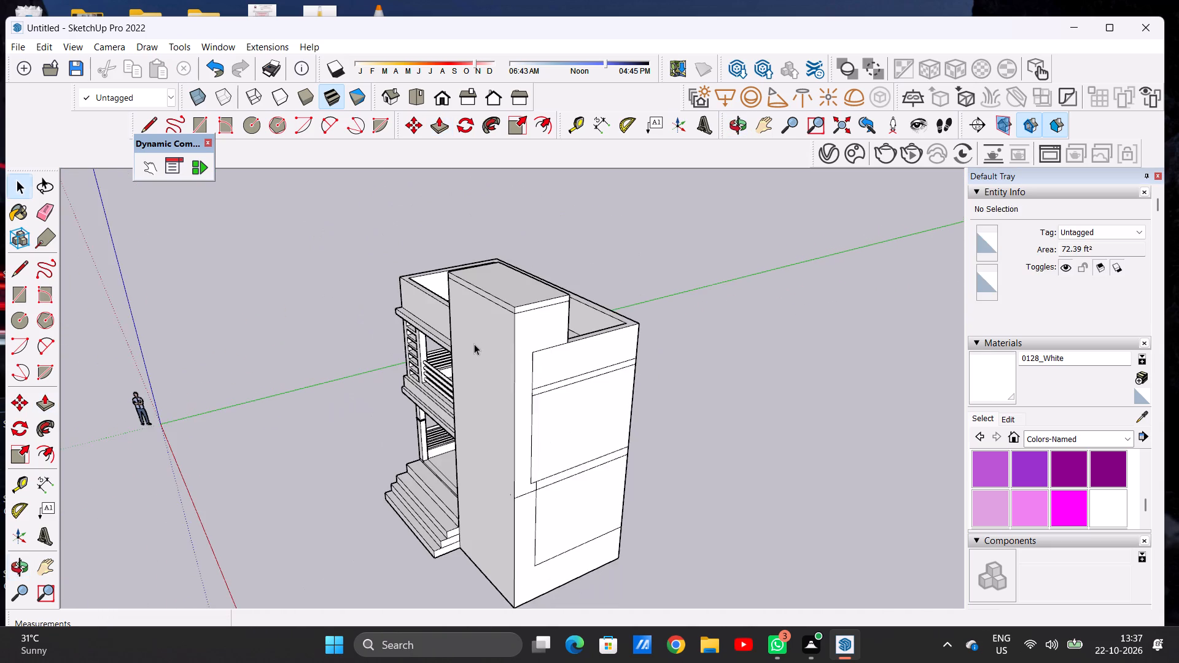
pyautogui.moveTo(474, 344); pyautogui.dragTo(572, 285, button='middle')
pyautogui.scroll(6, 639, 279)
pyautogui.moveTo(631, 282); pyautogui.dragTo(375, 312, button='middle')
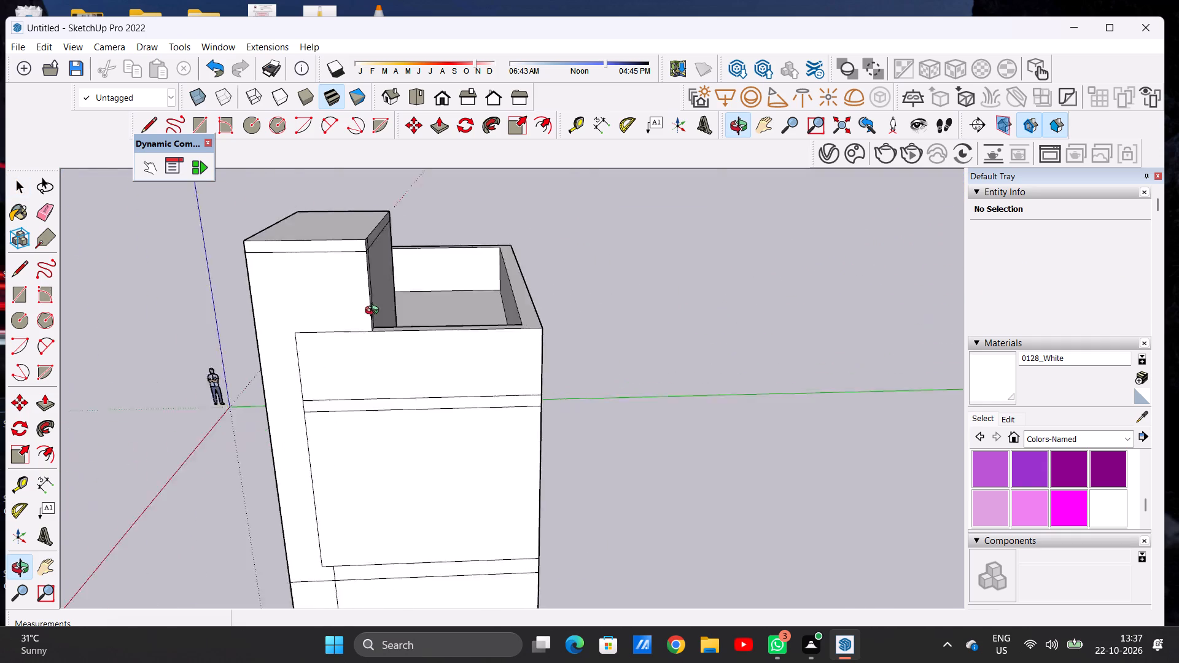
pyautogui.moveTo(375, 312); pyautogui.dragTo(717, 285, button='middle')
pyautogui.scroll(-6, 456, 281)
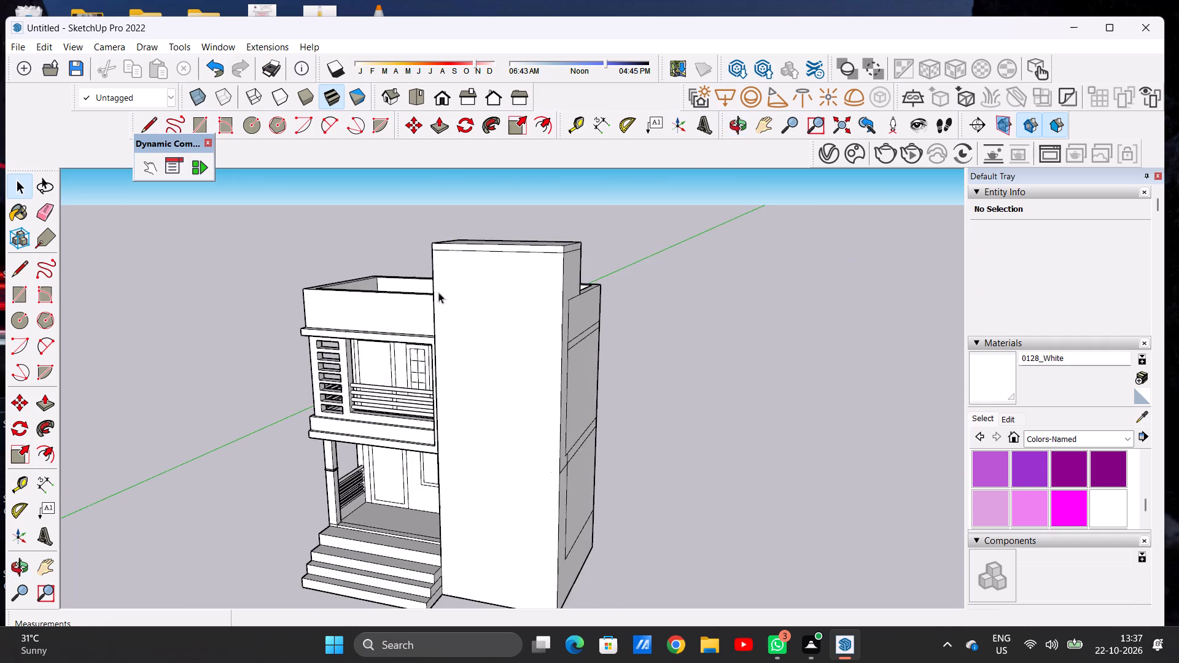
pyautogui.moveTo(445, 309); pyautogui.dragTo(583, 292, button='middle')
pyautogui.scroll(-6, 410, 294)
pyautogui.scroll(1, 508, 315)
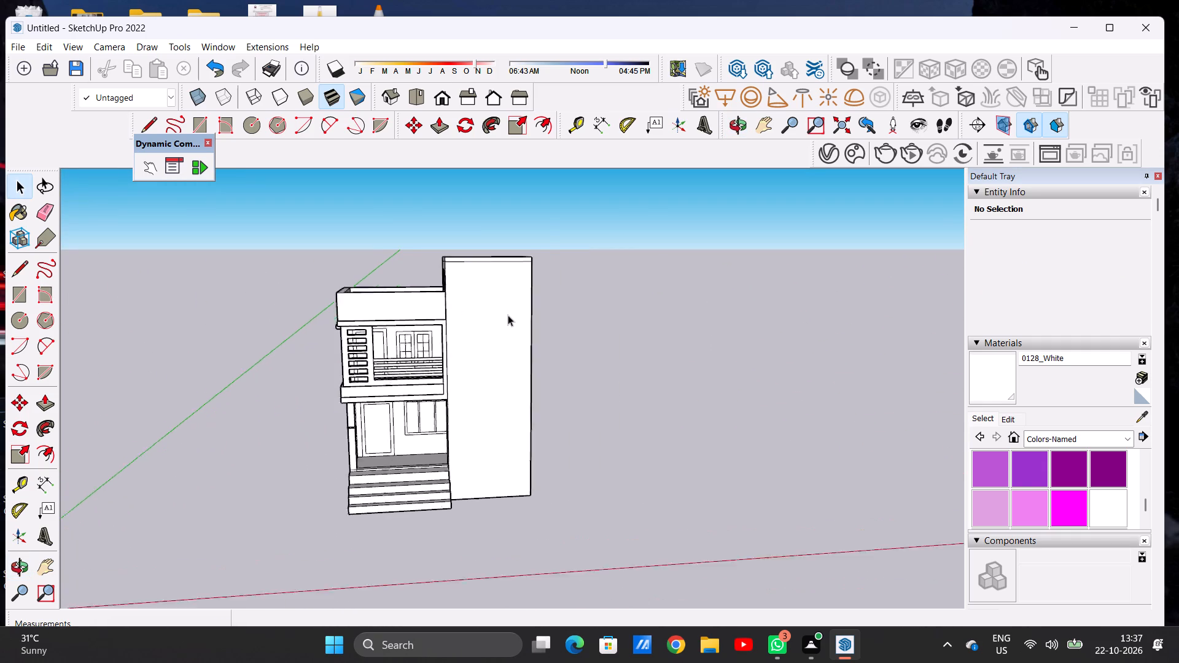
pyautogui.scroll(5, 508, 315)
pyautogui.scroll(-2, 508, 315)
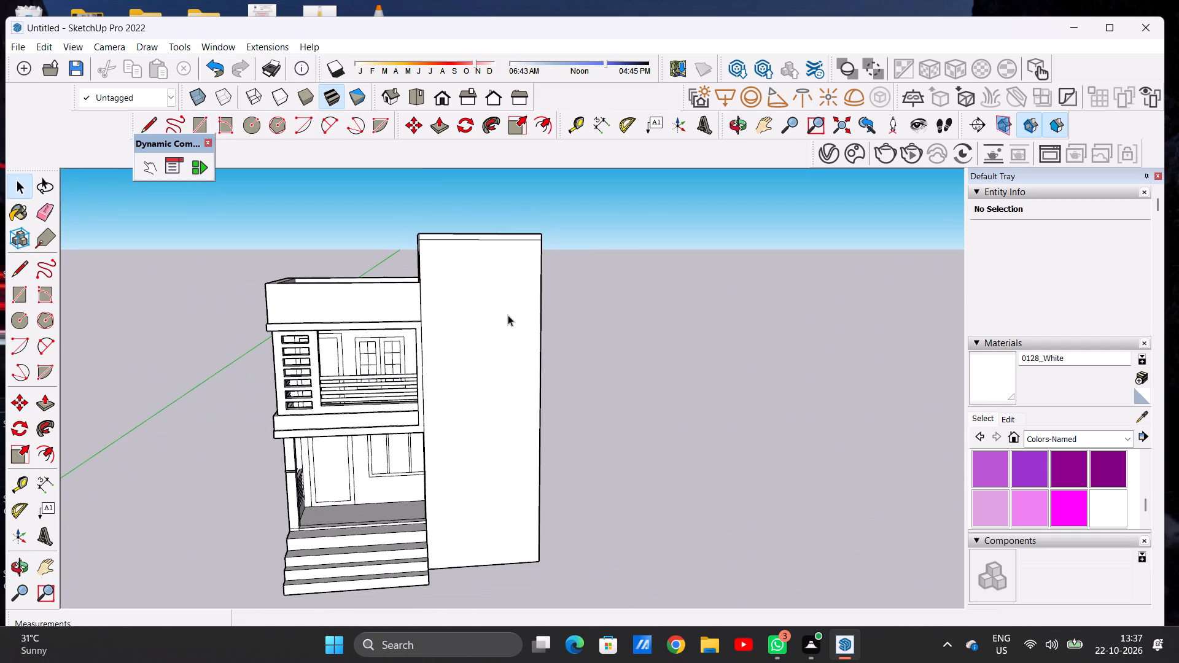
pyautogui.scroll(-2, 508, 315)
pyautogui.moveTo(515, 330); pyautogui.dragTo(505, 310, button='middle')
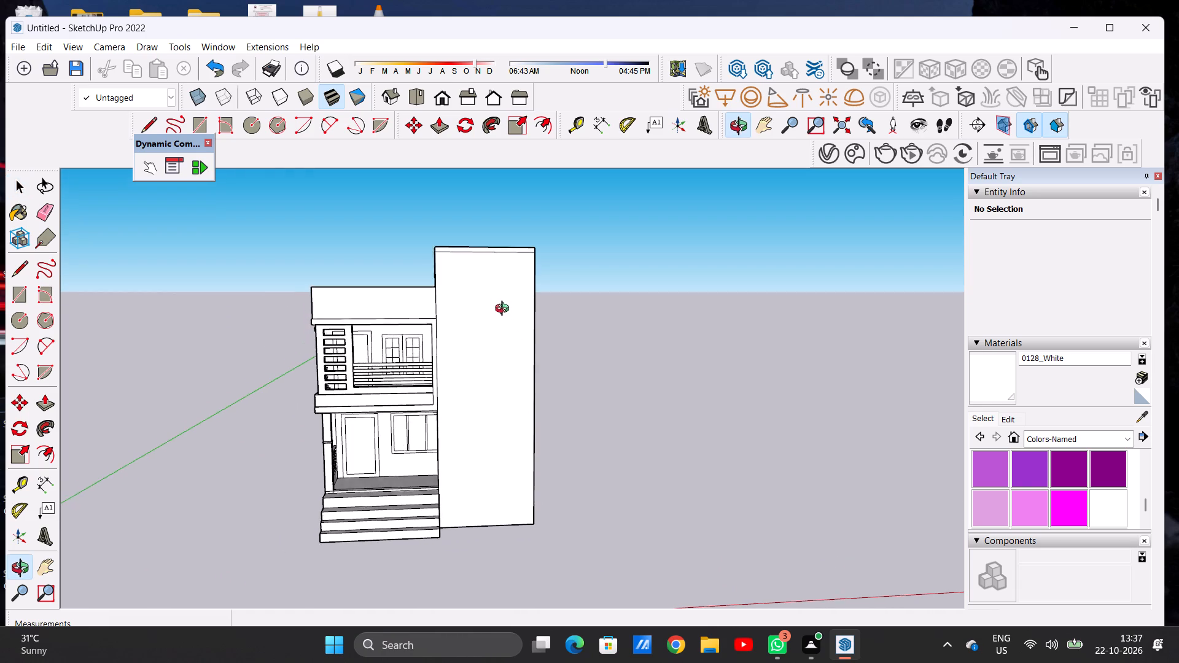
pyautogui.moveTo(505, 310); pyautogui.dragTo(504, 309, button='middle')
pyautogui.scroll(2, 524, 300)
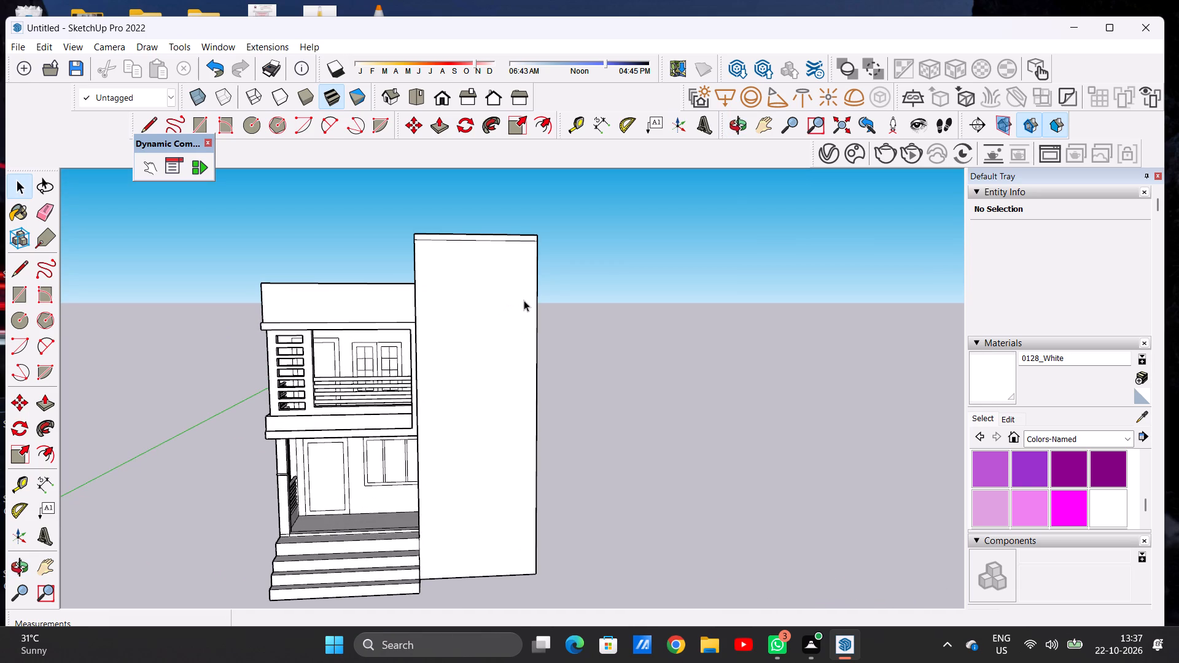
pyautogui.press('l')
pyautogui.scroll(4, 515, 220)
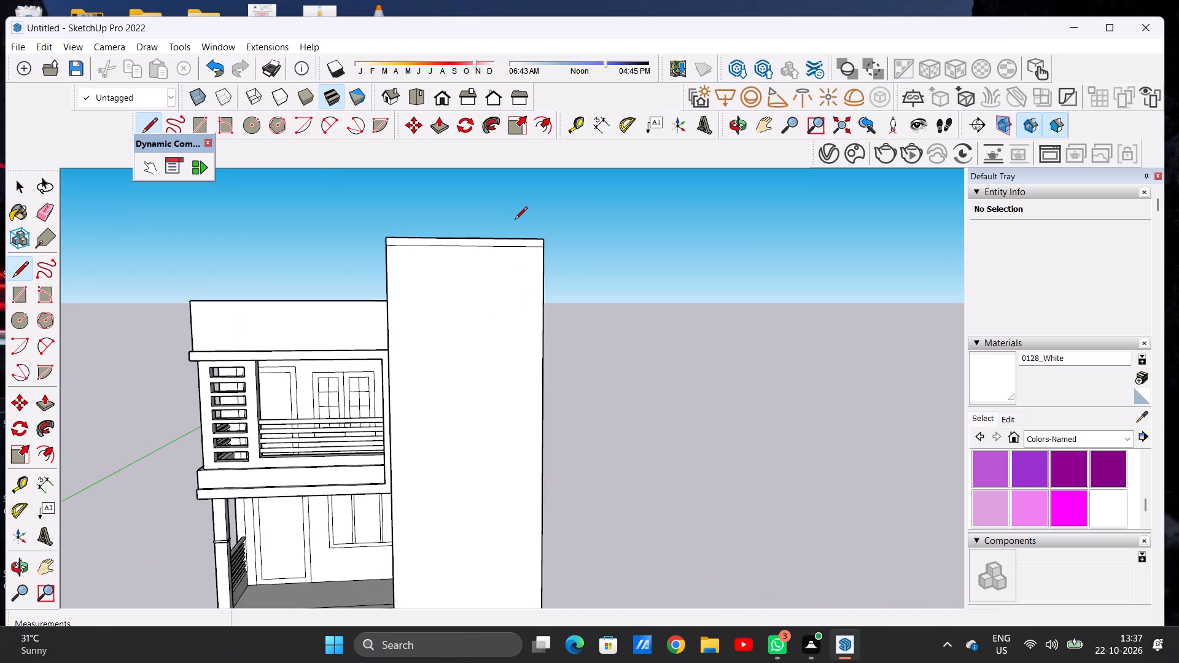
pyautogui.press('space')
# Raise the tall front block's top face about another 4 11/16" with Push/Pull.
pyautogui.moveTo(527, 310); pyautogui.dragTo(484, 317, button='middle')
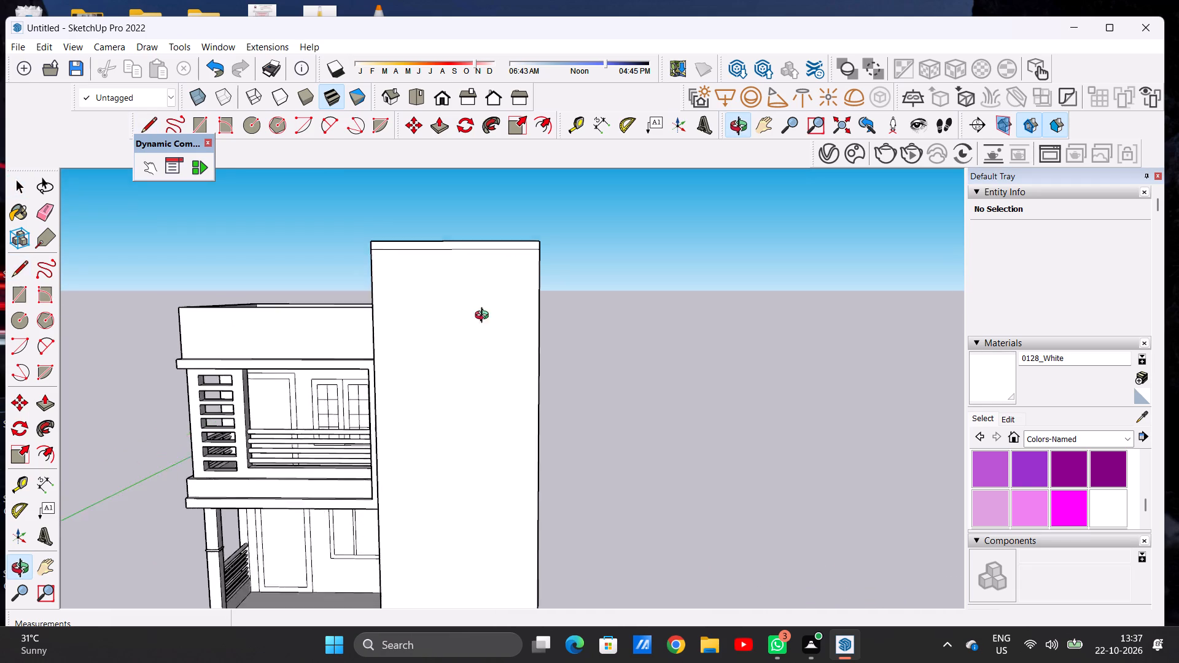
pyautogui.moveTo(484, 317); pyautogui.dragTo(358, 419, button='middle')
pyautogui.scroll(6, 480, 253)
pyautogui.press('p')
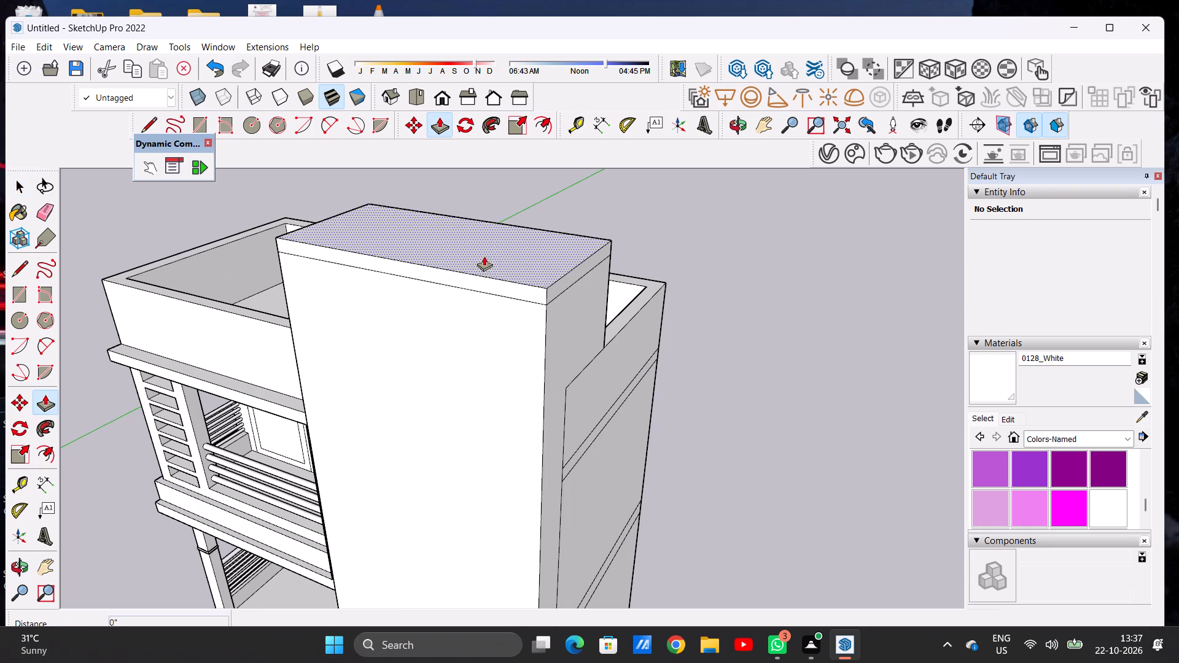
pyautogui.click(537, 265)
pyautogui.click(539, 255)
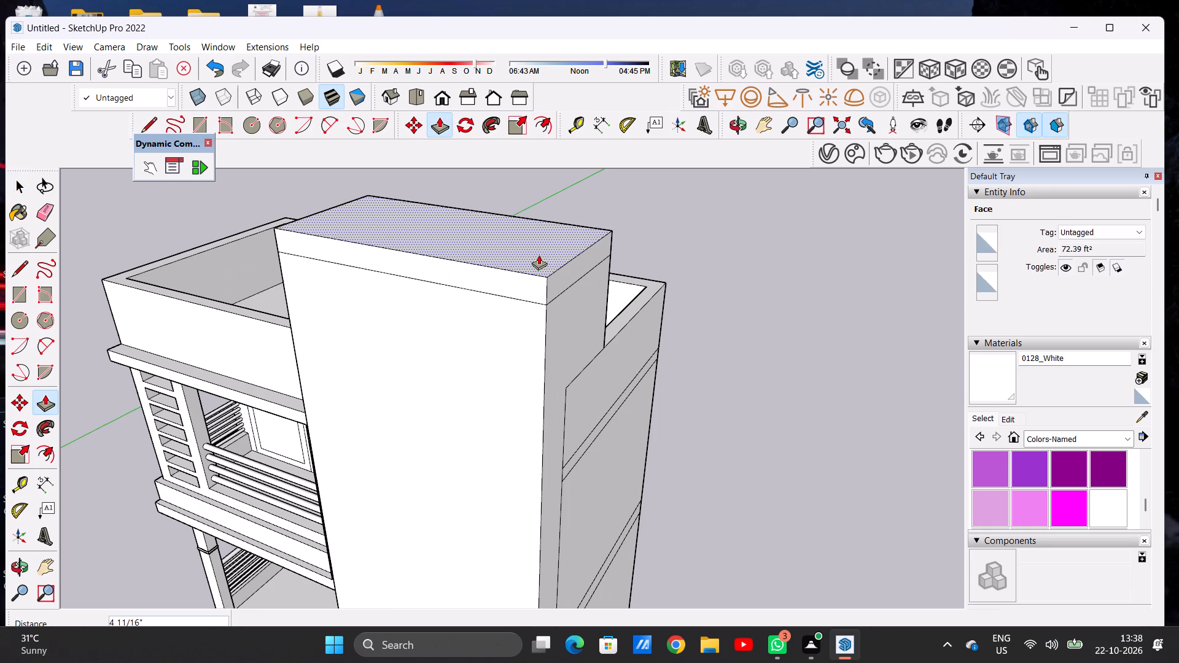
pyautogui.press('space')
# Draw a vertical line about 34' 4 15/16" long near the tall block's outer front edge, from the top band line to the base.
pyautogui.scroll(-6, 472, 302)
pyautogui.moveTo(434, 355); pyautogui.dragTo(570, 292, button='middle')
pyautogui.scroll(-9, 439, 294)
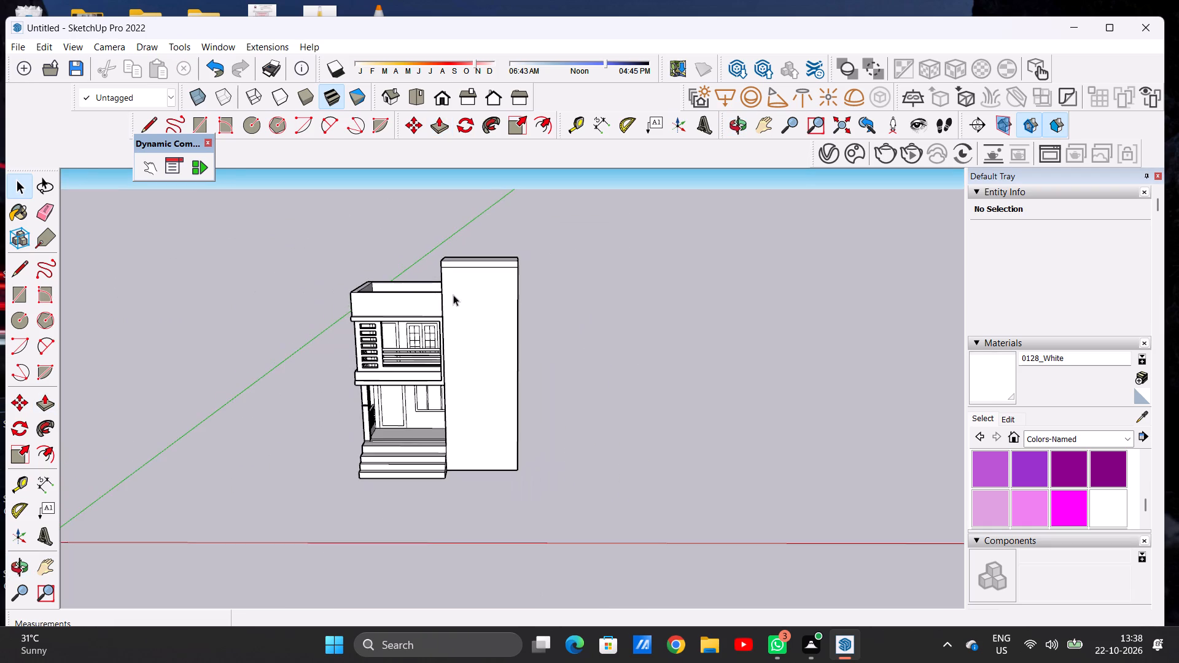
pyautogui.scroll(5, 493, 328)
pyautogui.press('l')
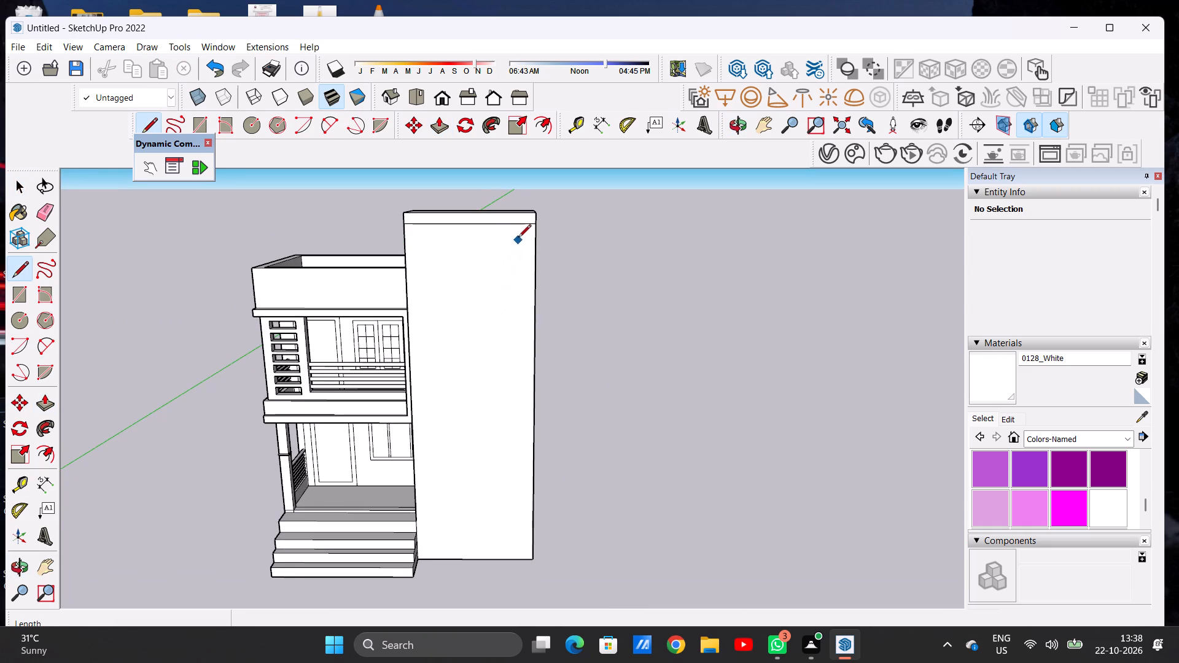
pyautogui.click(521, 225)
pyautogui.scroll(-7, 522, 401)
pyautogui.scroll(5, 511, 460)
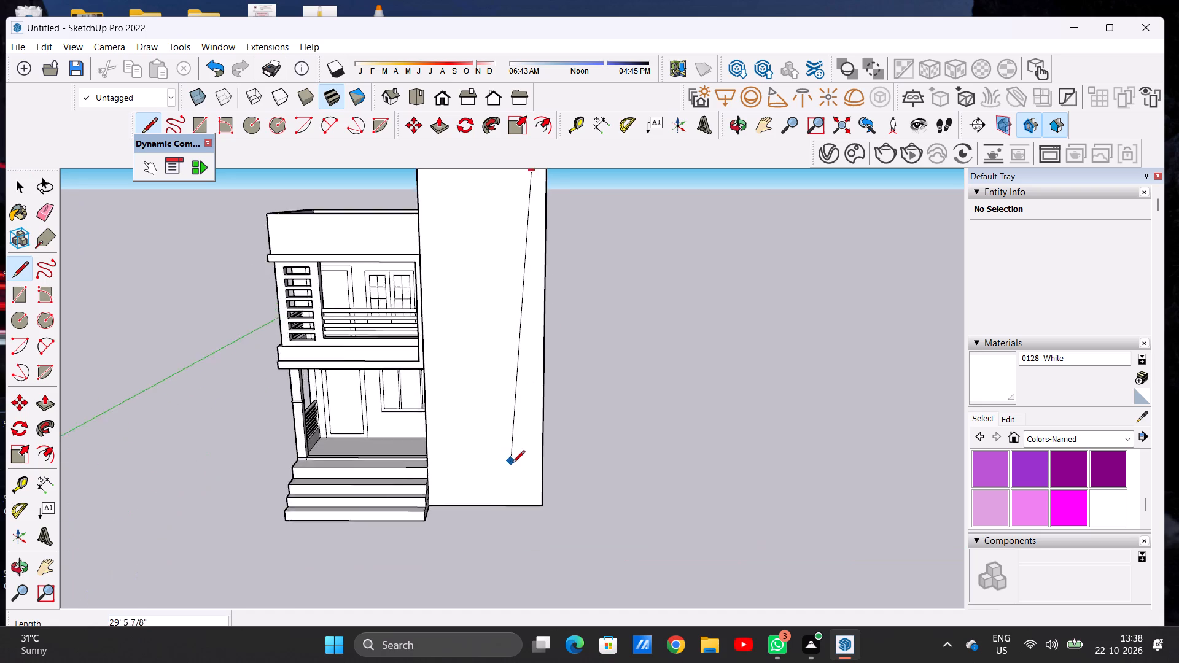
pyautogui.scroll(4, 512, 464)
pyautogui.click(536, 524)
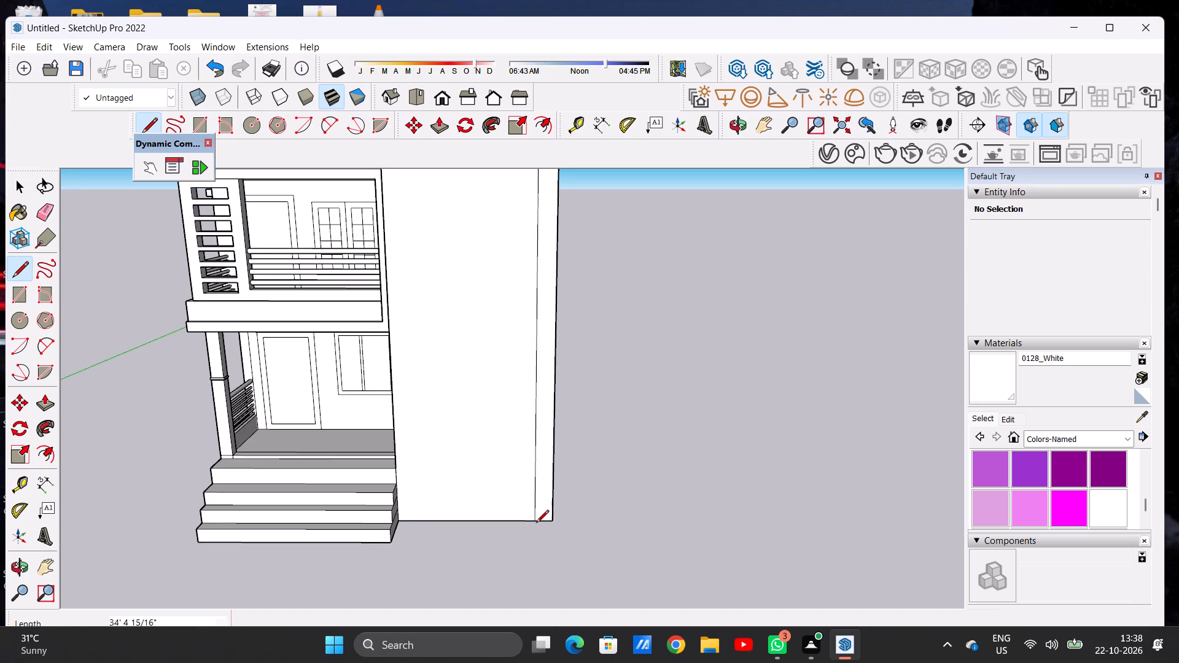
pyautogui.press('space')
# Erase the short band-line segment between the new vertical line and the tall block's outer front edge.
pyautogui.scroll(-14, 540, 559)
pyautogui.scroll(7, 483, 376)
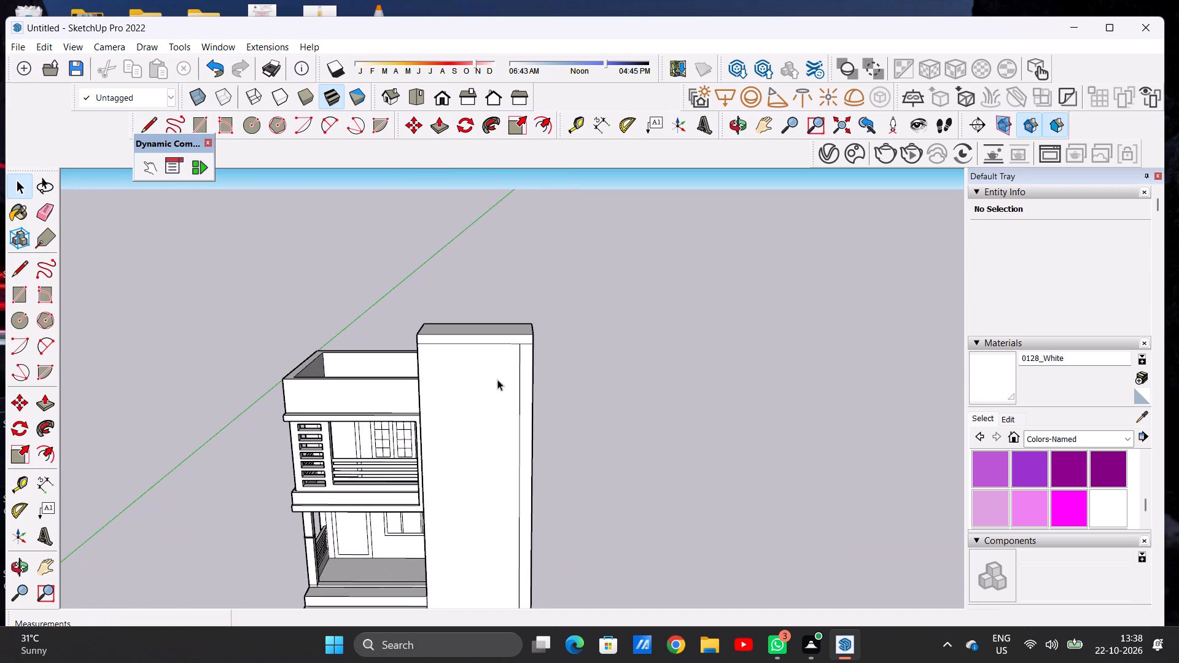
pyautogui.moveTo(497, 381); pyautogui.dragTo(502, 343, button='middle')
pyautogui.scroll(14, 521, 336)
pyautogui.press('e')
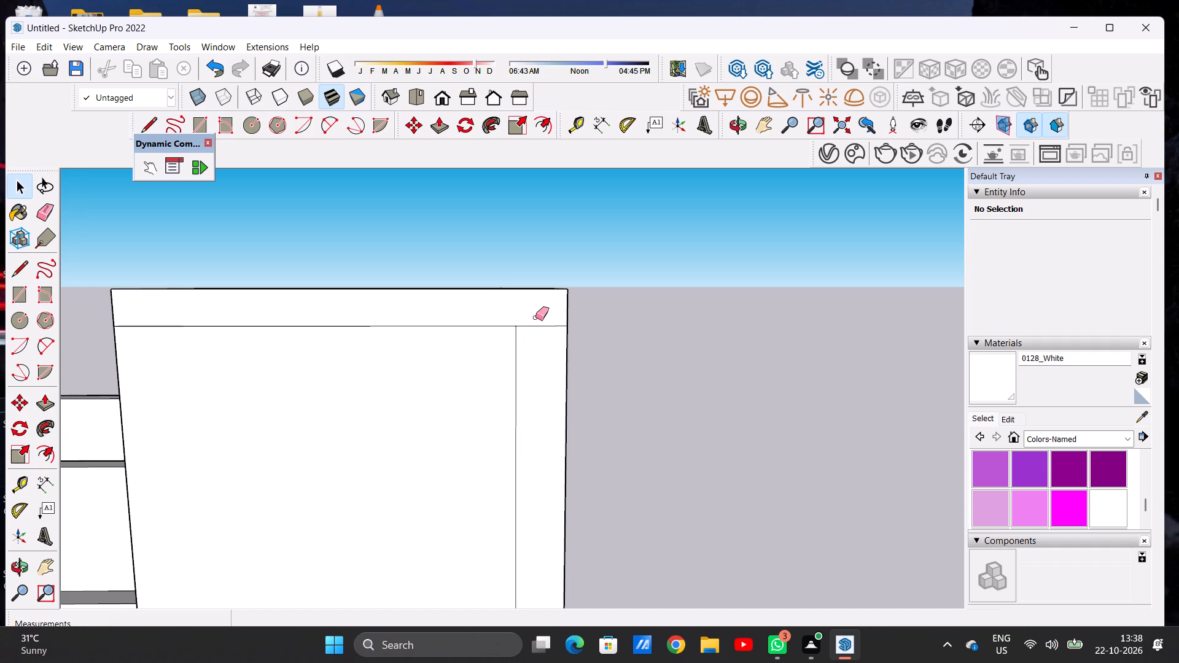
pyautogui.moveTo(538, 318); pyautogui.dragTo(543, 339)
pyautogui.press('space')
# Erase the short vertical segment crossing the top band near the front corner on the block's window side.
pyautogui.scroll(-8, 564, 376)
pyautogui.scroll(-6, 535, 333)
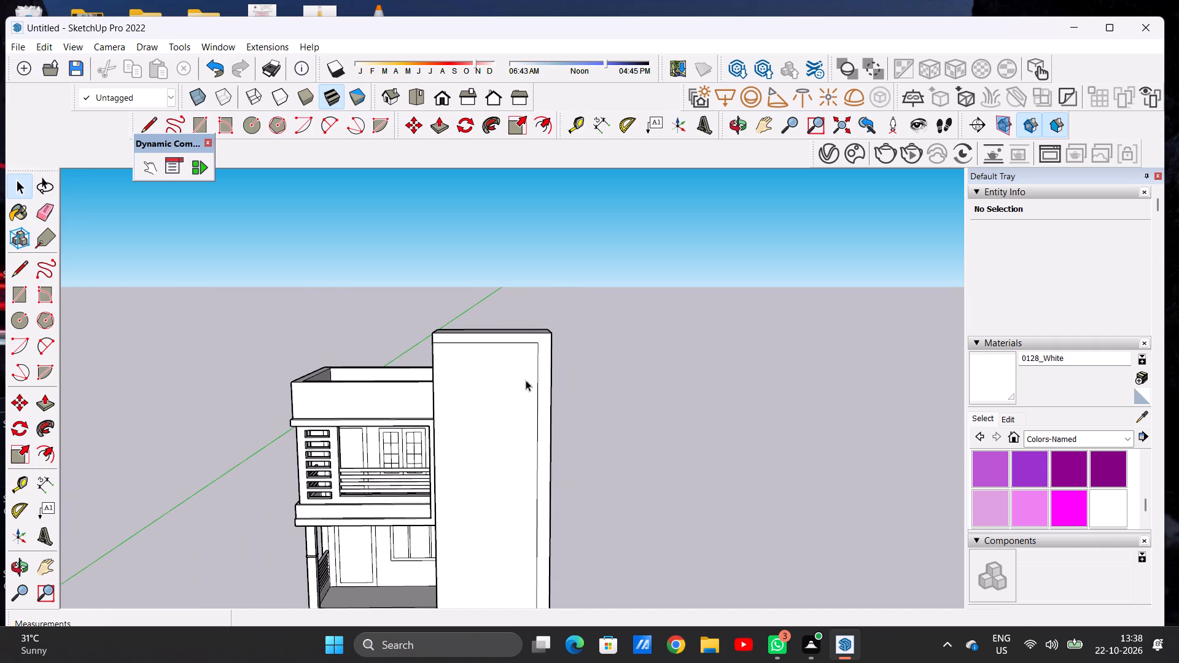
pyautogui.scroll(-2, 497, 344)
pyautogui.moveTo(529, 368); pyautogui.dragTo(664, 369, button='middle')
pyautogui.scroll(6, 483, 338)
pyautogui.moveTo(449, 345); pyautogui.dragTo(551, 366, button='middle')
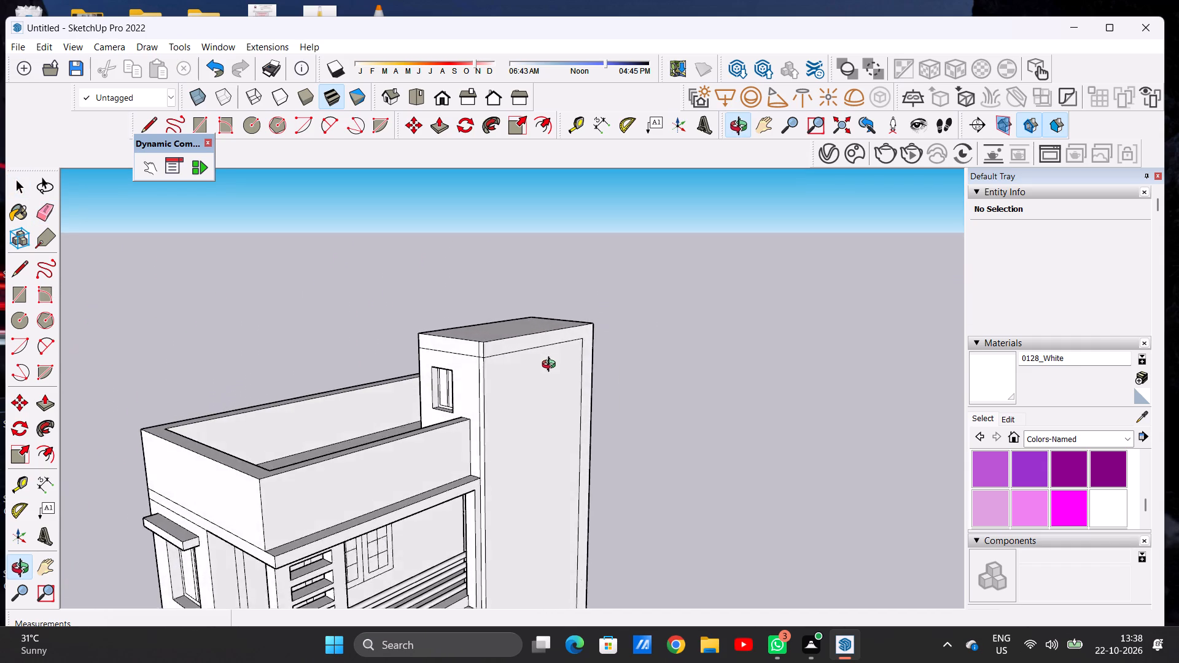
pyautogui.moveTo(551, 366); pyautogui.dragTo(582, 346, button='middle')
pyautogui.scroll(10, 488, 352)
pyautogui.scroll(-1, 489, 346)
pyautogui.scroll(3, 489, 346)
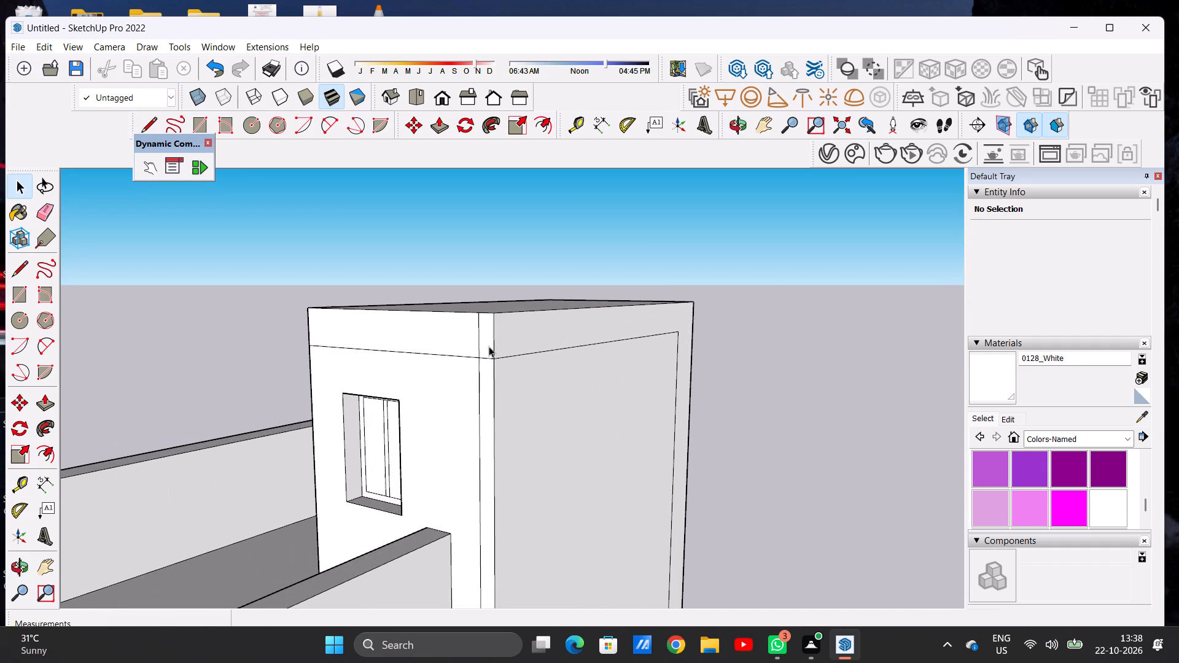
pyautogui.press('e')
pyautogui.scroll(5, 489, 340)
pyautogui.click(470, 336)
pyautogui.press('space')
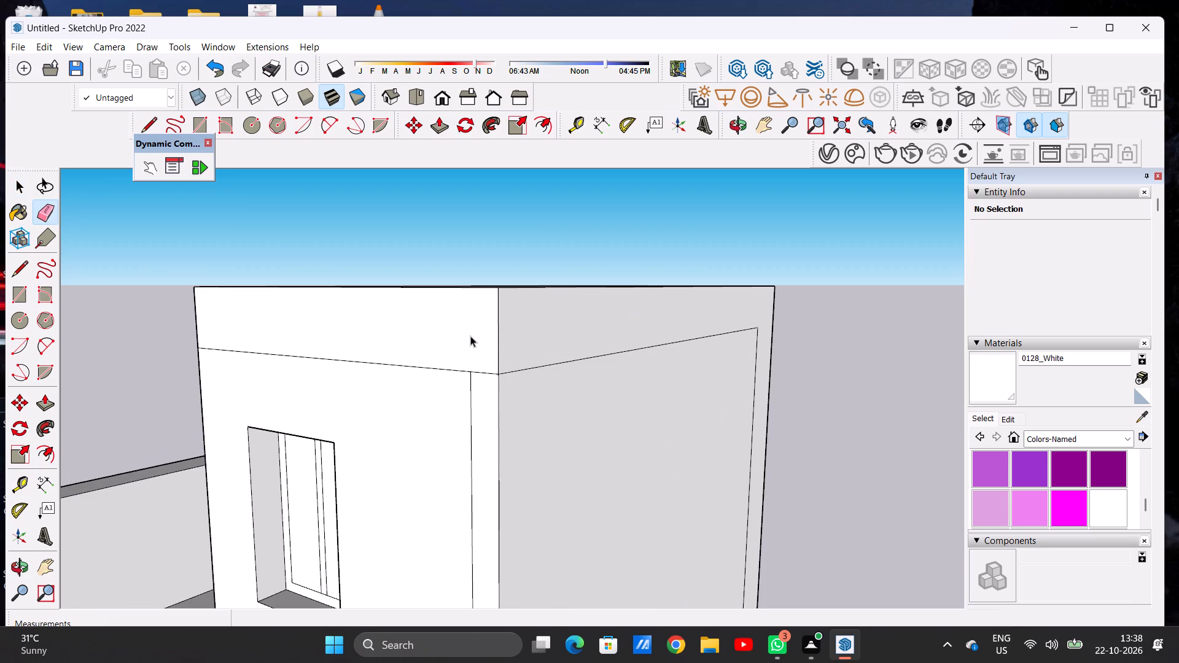
# Draw a vertical line about 8' 1/8" long near the window wall's rear edge, from the band line to the roof floor.
pyautogui.scroll(-5, 470, 336)
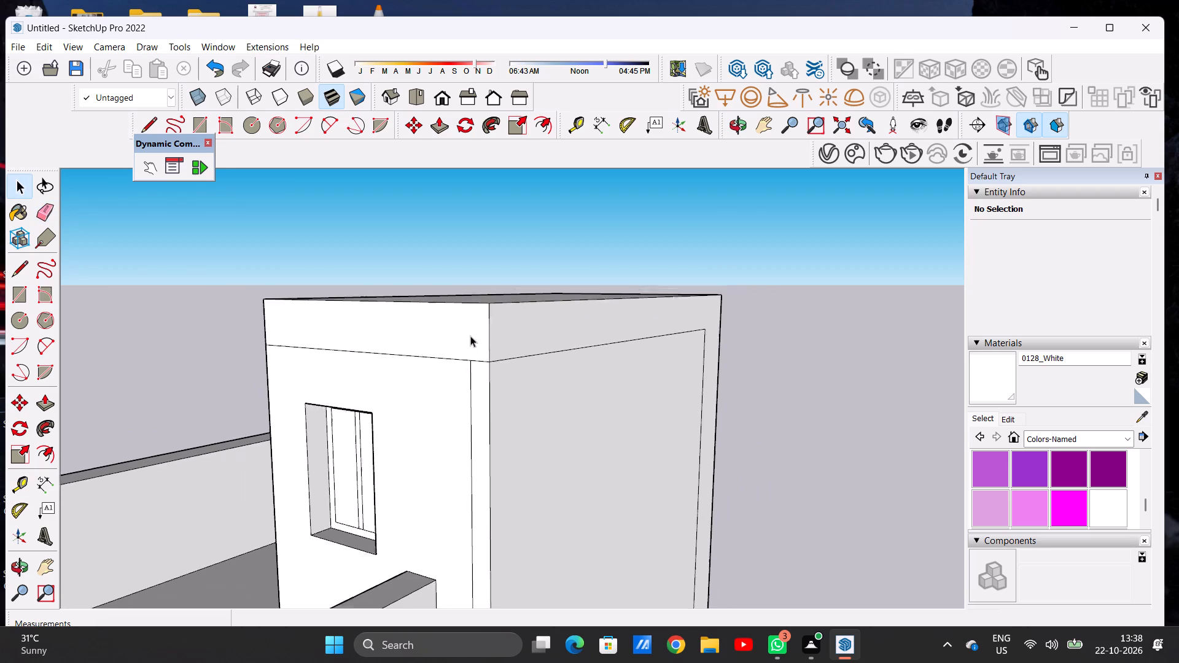
pyautogui.scroll(-6, 470, 336)
pyautogui.moveTo(348, 386); pyautogui.dragTo(507, 358, button='middle')
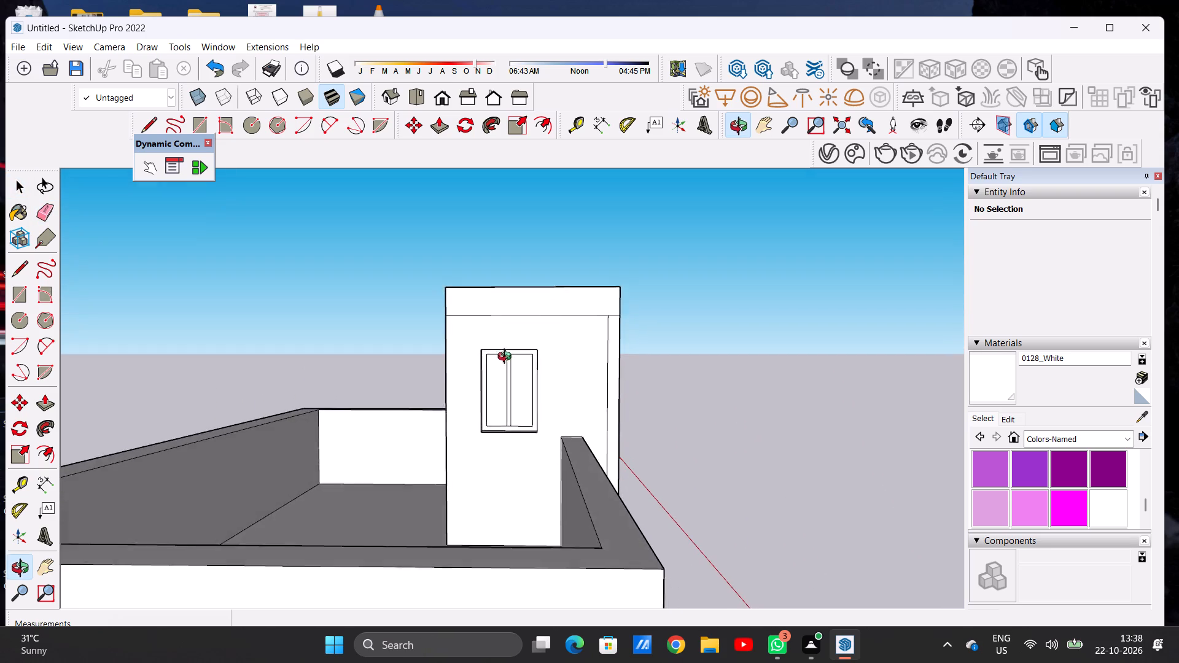
pyautogui.moveTo(507, 358); pyautogui.dragTo(506, 357, button='middle')
pyautogui.scroll(1, 481, 463)
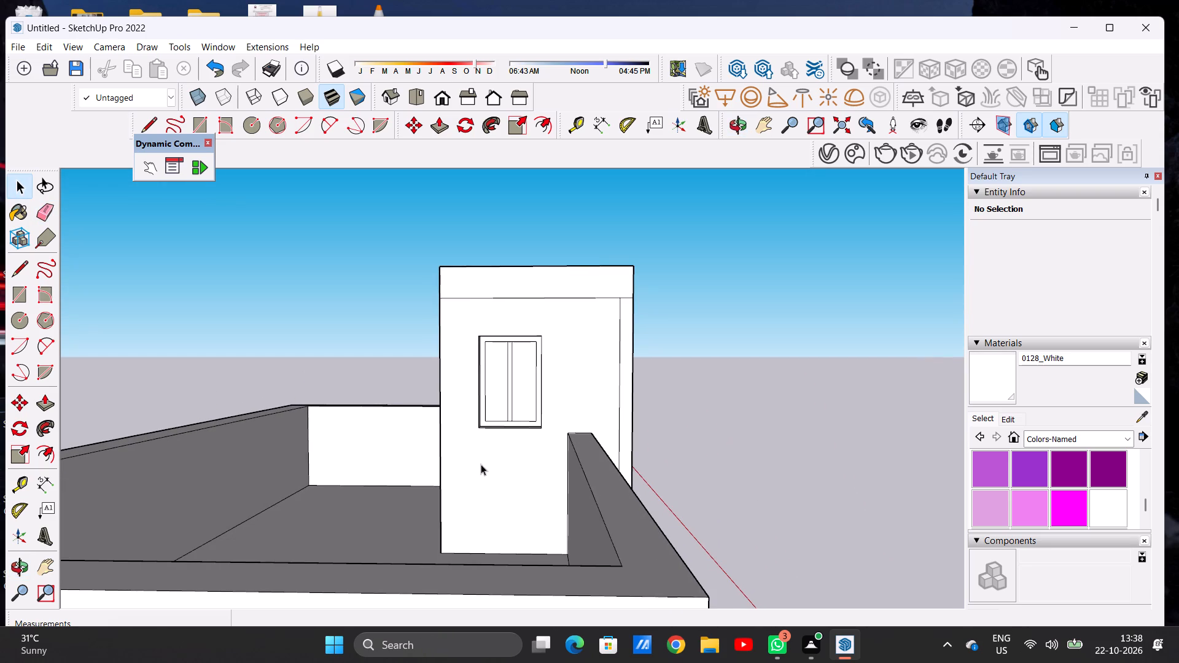
pyautogui.press('l')
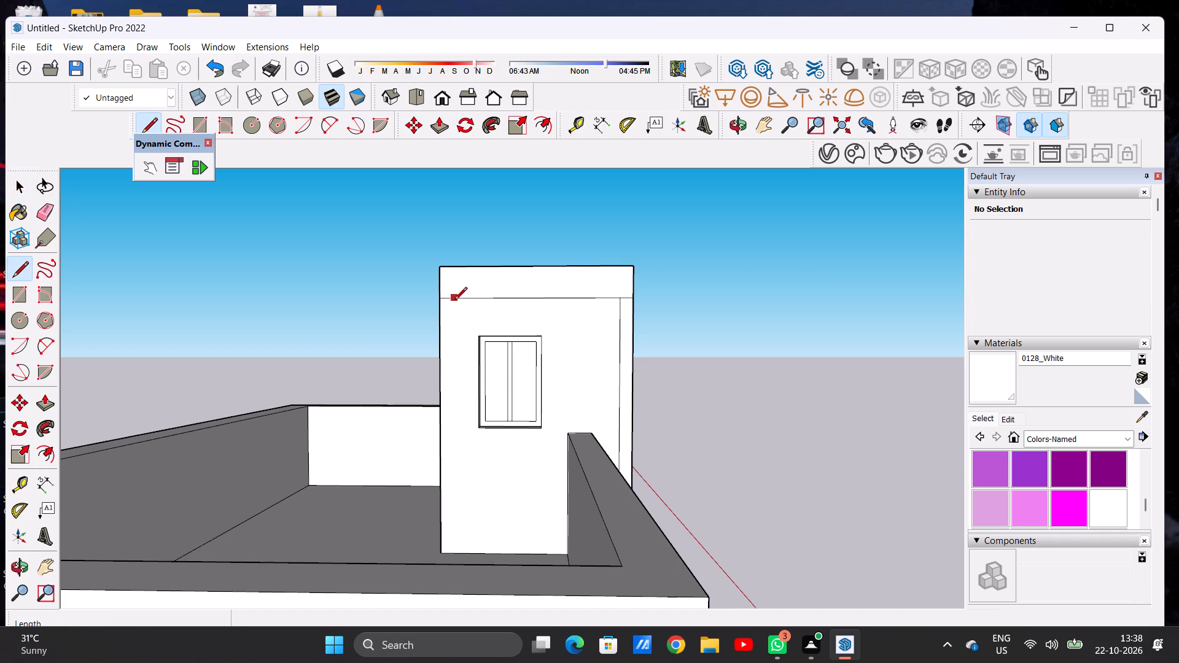
pyautogui.click(454, 301)
pyautogui.click(449, 554)
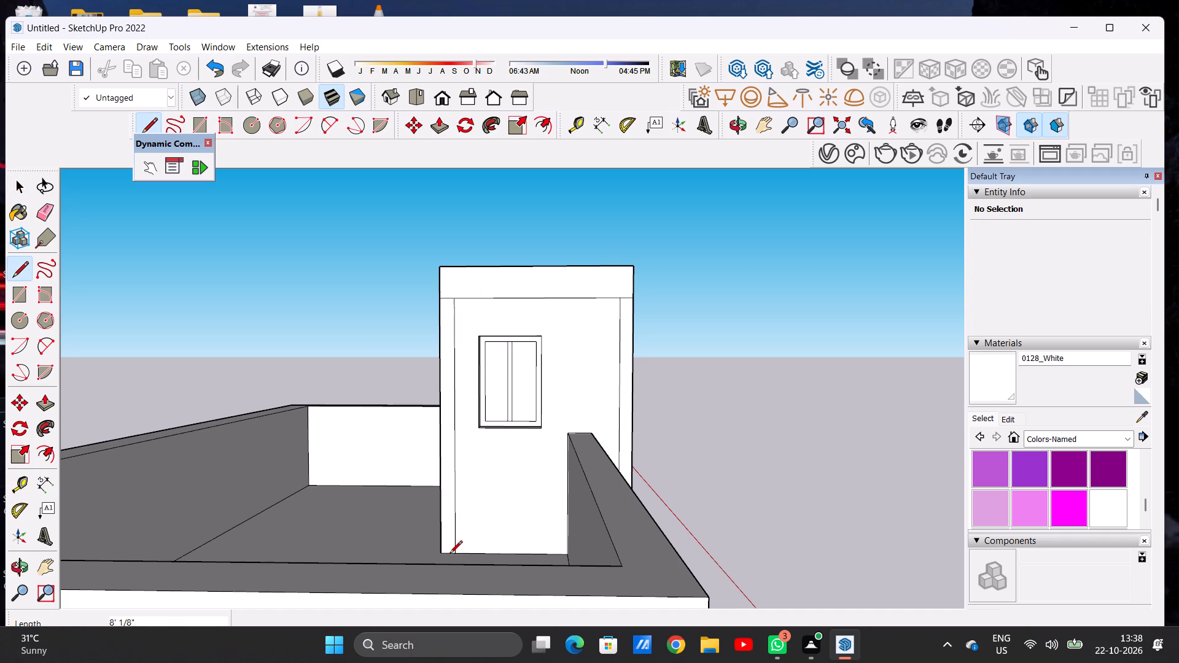
pyautogui.press('space')
# Erase the short band-line segment between the new vertical line and the window wall's rear edge.
pyautogui.scroll(6, 454, 314)
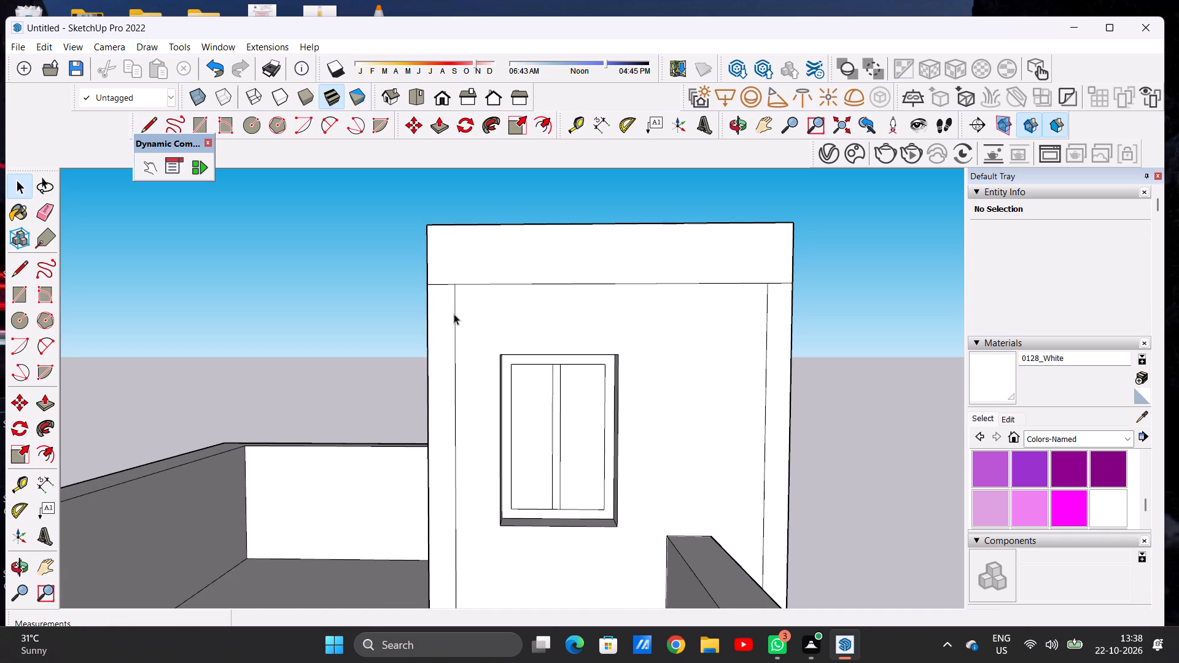
pyautogui.press('e')
pyautogui.moveTo(435, 276); pyautogui.dragTo(441, 293)
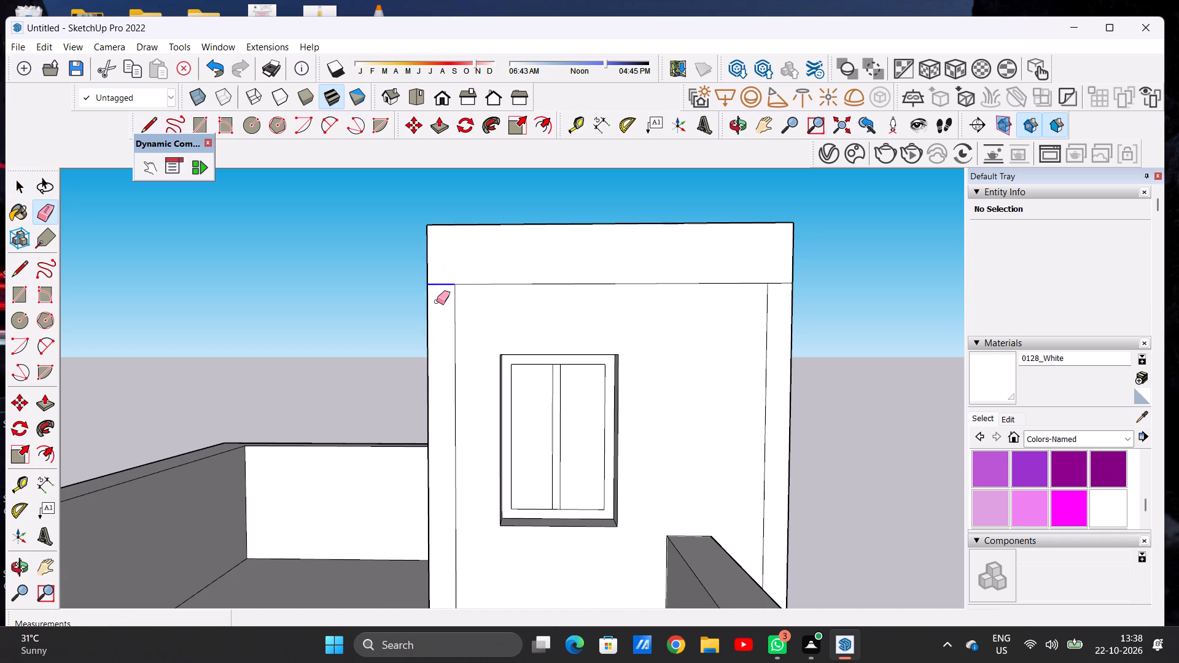
pyautogui.press('space')
# Push/Pull the top band and its rear strip on the block's window side outward about 5 3/16".
pyautogui.scroll(-9, 422, 385)
pyautogui.moveTo(547, 331); pyautogui.dragTo(370, 365, button='middle')
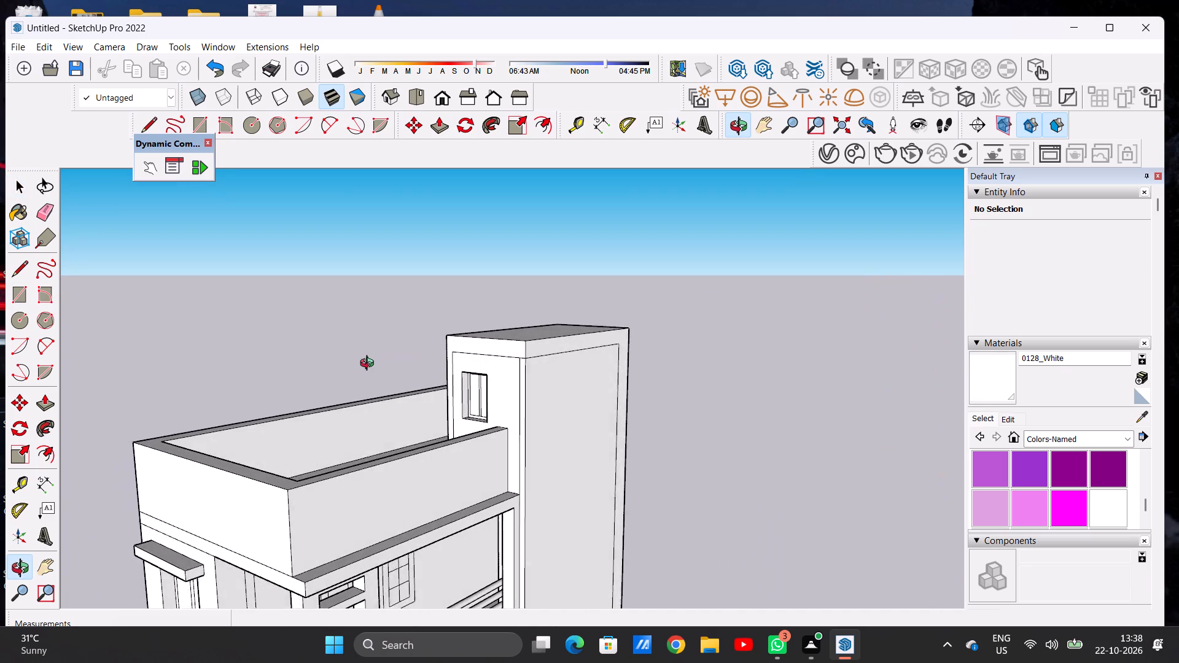
pyautogui.moveTo(370, 365); pyautogui.dragTo(335, 368, button='middle')
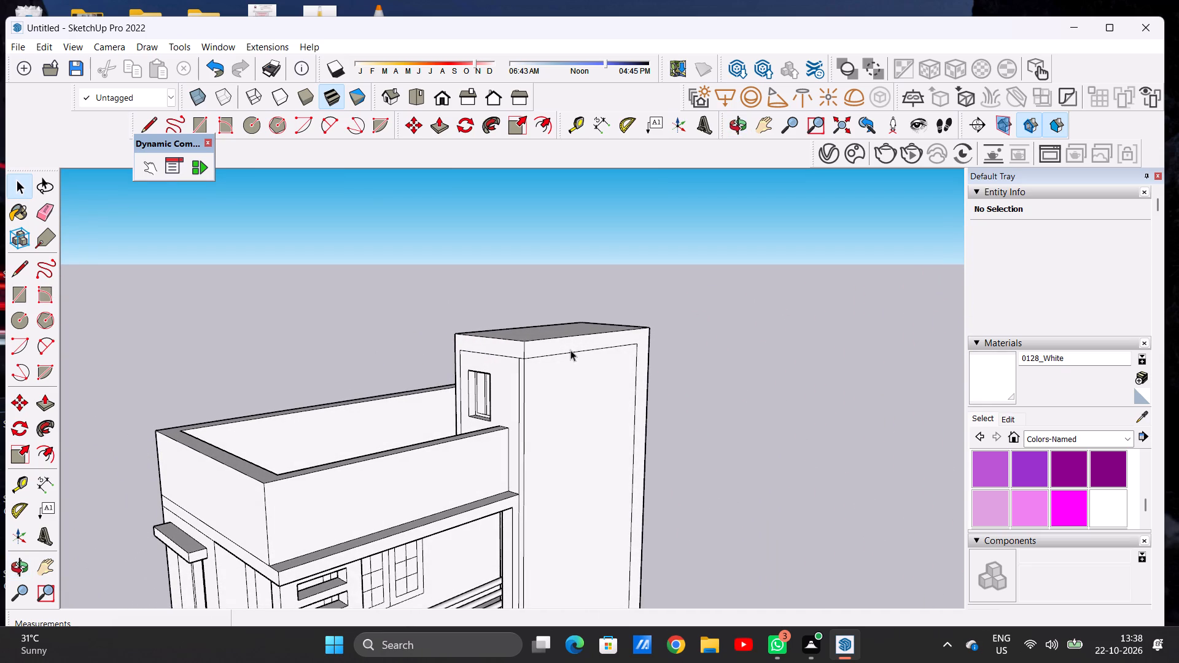
pyautogui.scroll(8, 529, 347)
pyautogui.scroll(-1, 515, 352)
pyautogui.scroll(1, 515, 352)
pyautogui.press('p')
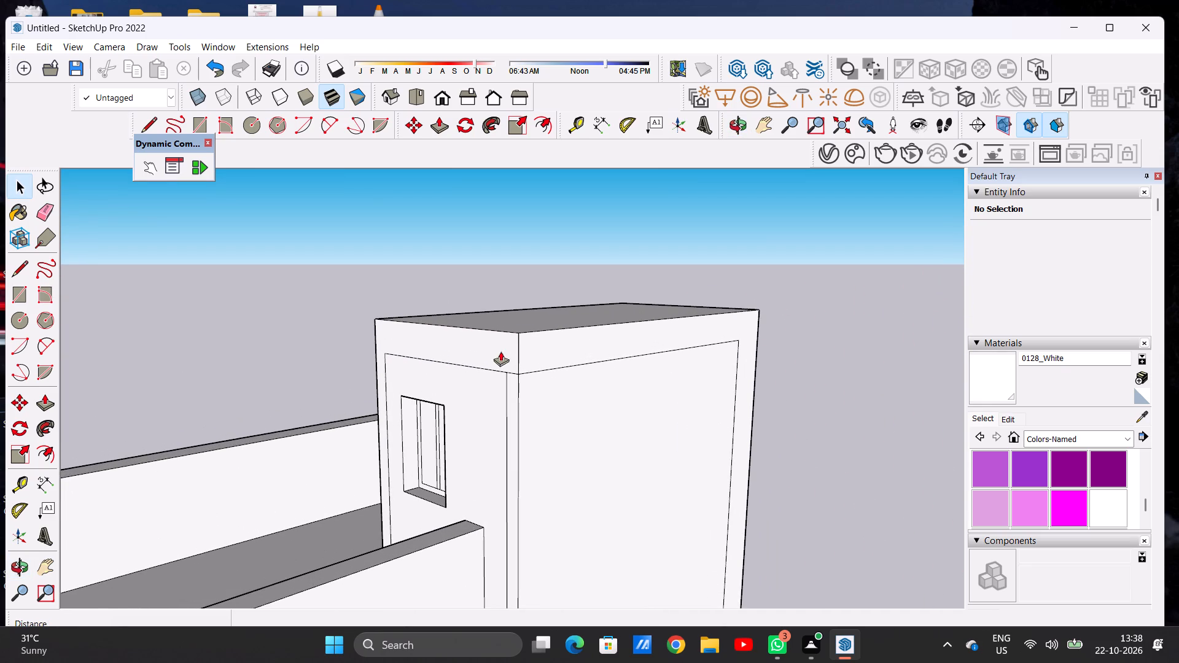
pyautogui.scroll(3, 500, 351)
pyautogui.click(500, 350)
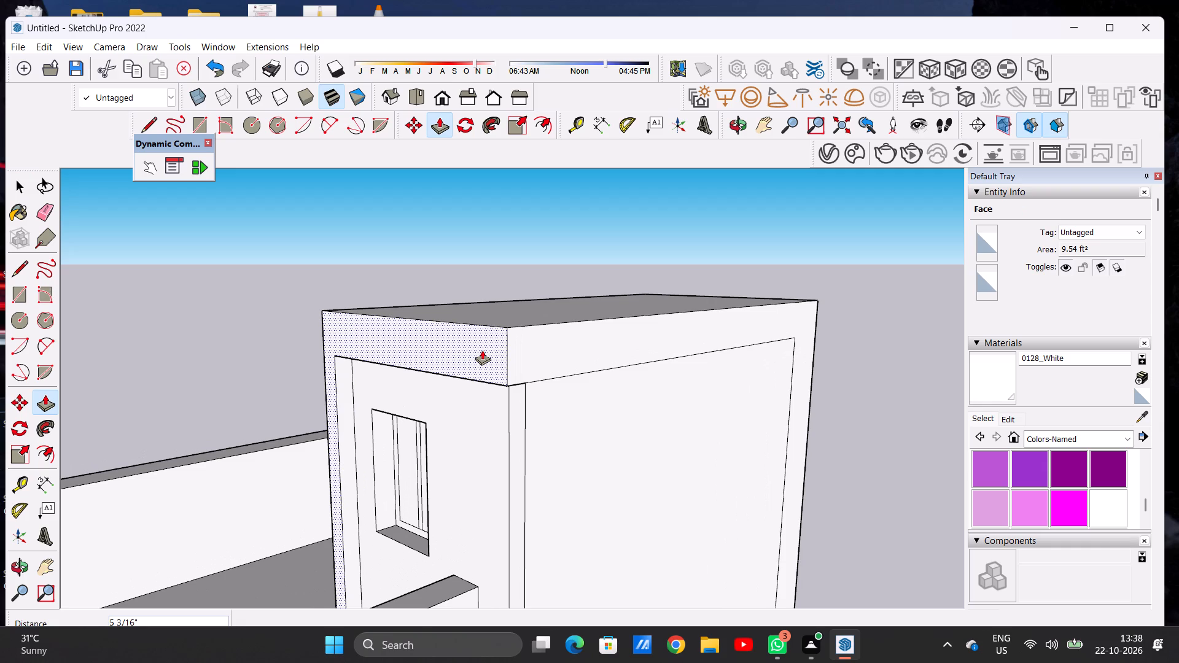
pyautogui.click(479, 351)
pyautogui.press('space')
# Examine the tall block's projecting top band and front border from the house front.
pyautogui.scroll(-6, 479, 351)
pyautogui.scroll(1, 479, 351)
pyautogui.scroll(-9, 479, 351)
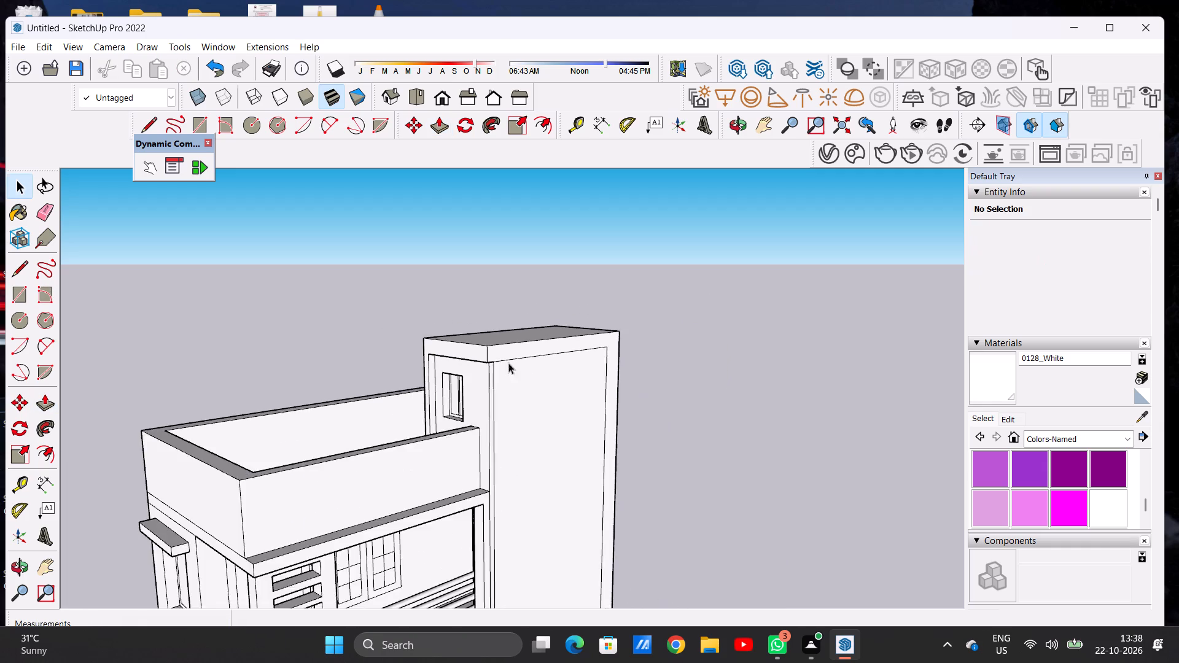
pyautogui.moveTo(529, 370); pyautogui.dragTo(267, 345, button='middle')
pyautogui.scroll(-8, 509, 317)
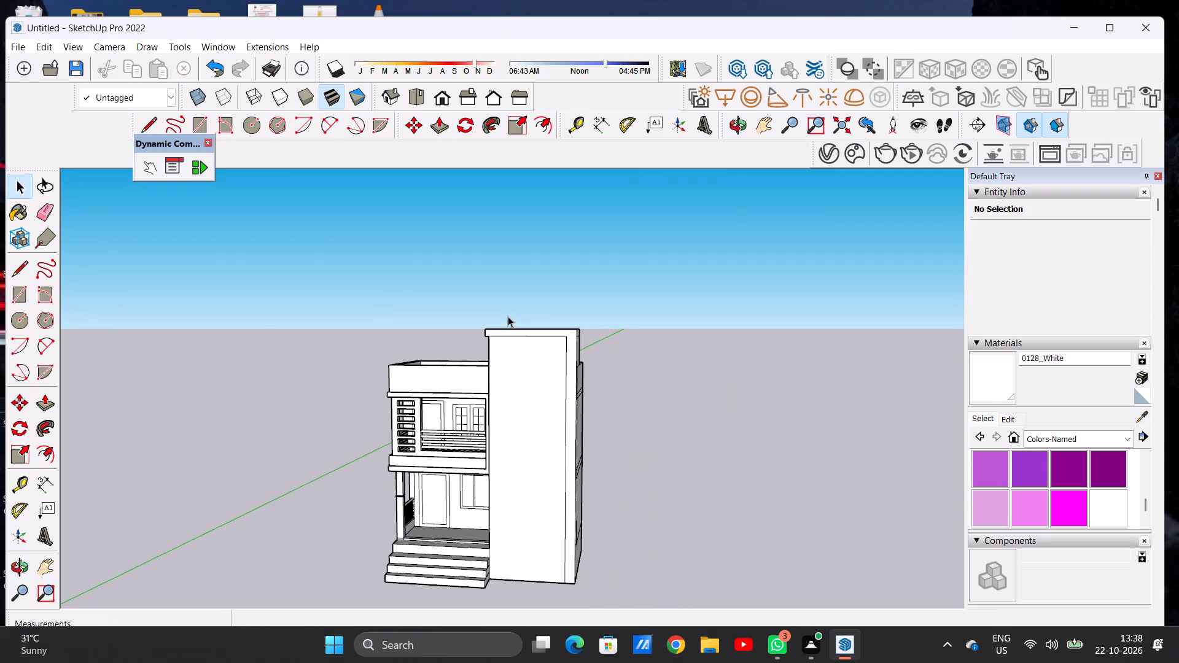
pyautogui.scroll(-4, 508, 341)
pyautogui.scroll(8, 519, 398)
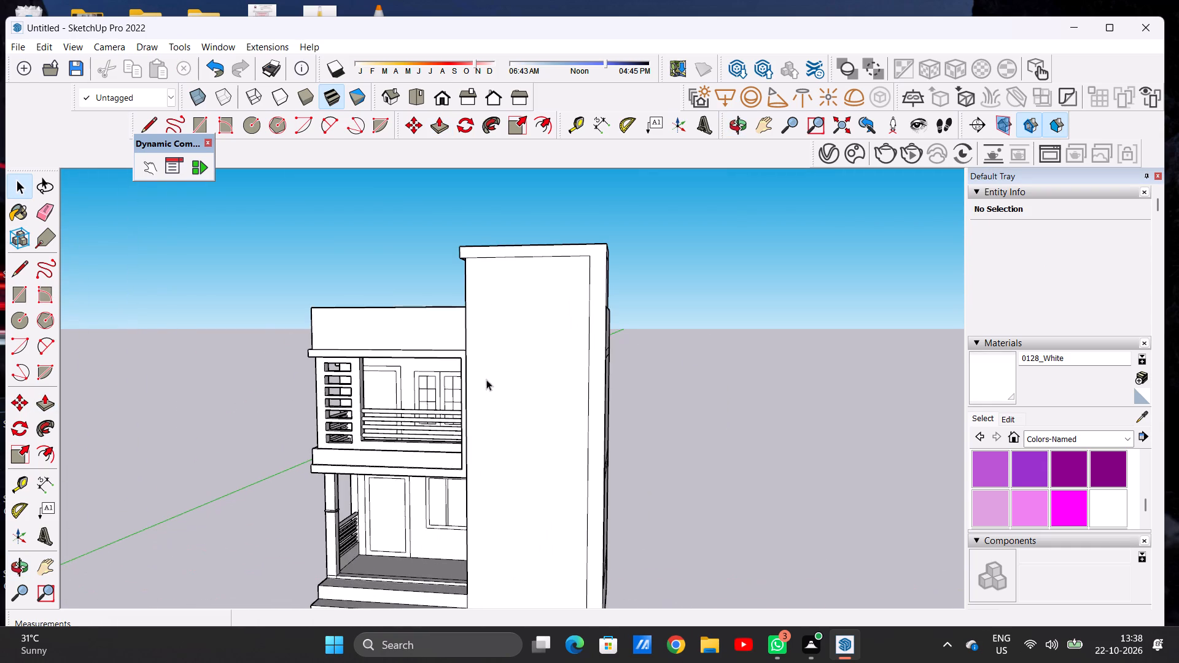
pyautogui.moveTo(524, 389); pyautogui.dragTo(558, 402, button='middle')
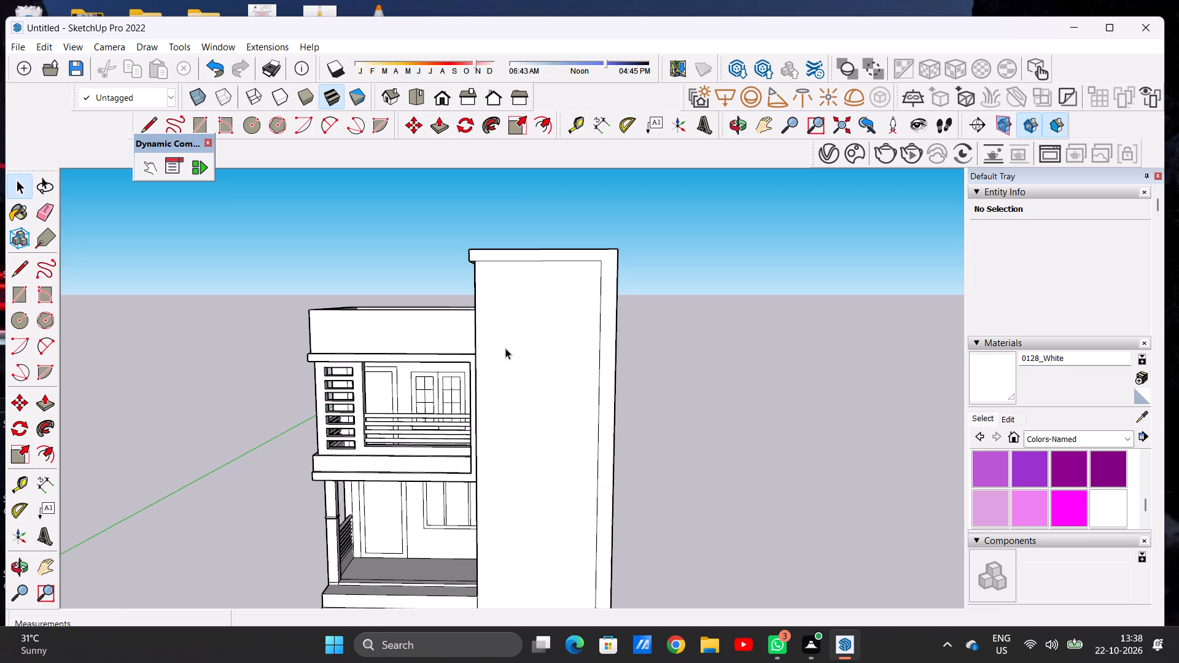
pyautogui.scroll(-4, 492, 314)
pyautogui.scroll(3, 521, 378)
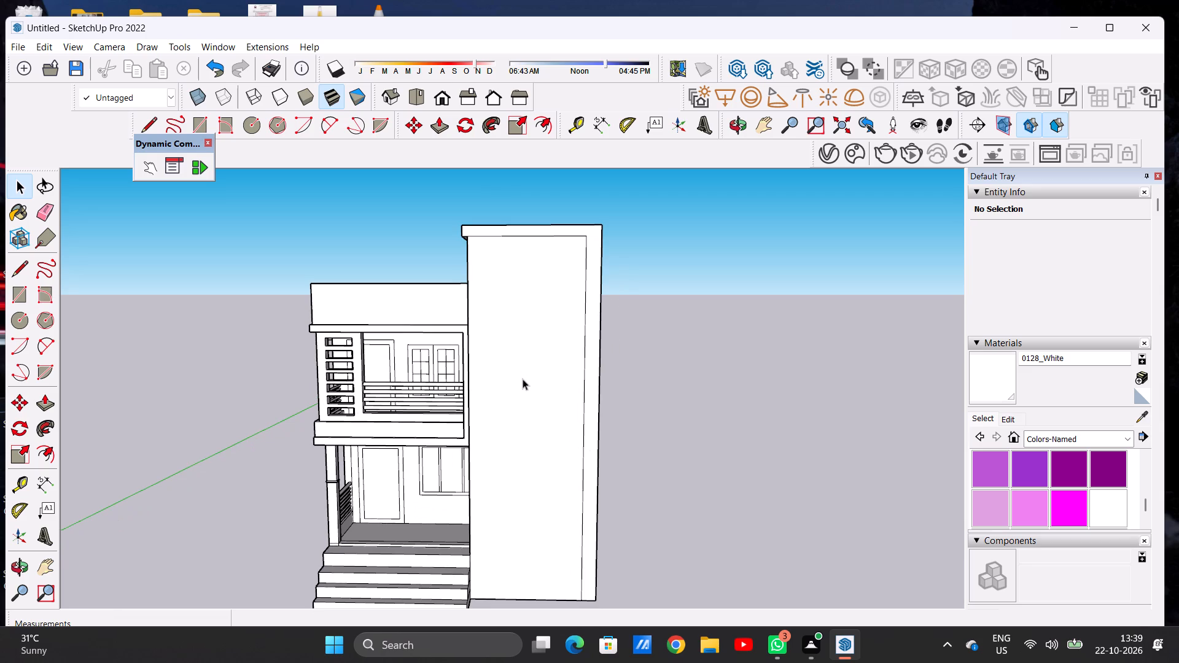
# Draw a vertical line about 34' 4 15/16" long down the middle of the tall block's front face, from band line to base.
pyautogui.press('l')
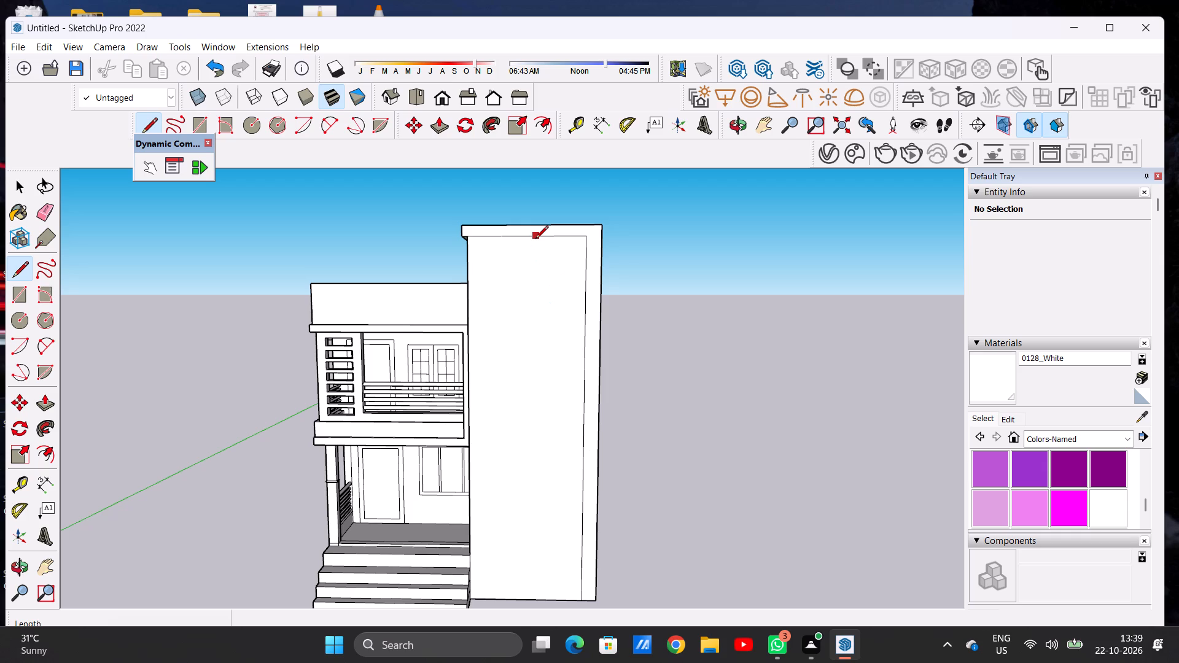
pyautogui.click(535, 239)
pyautogui.scroll(-2, 541, 301)
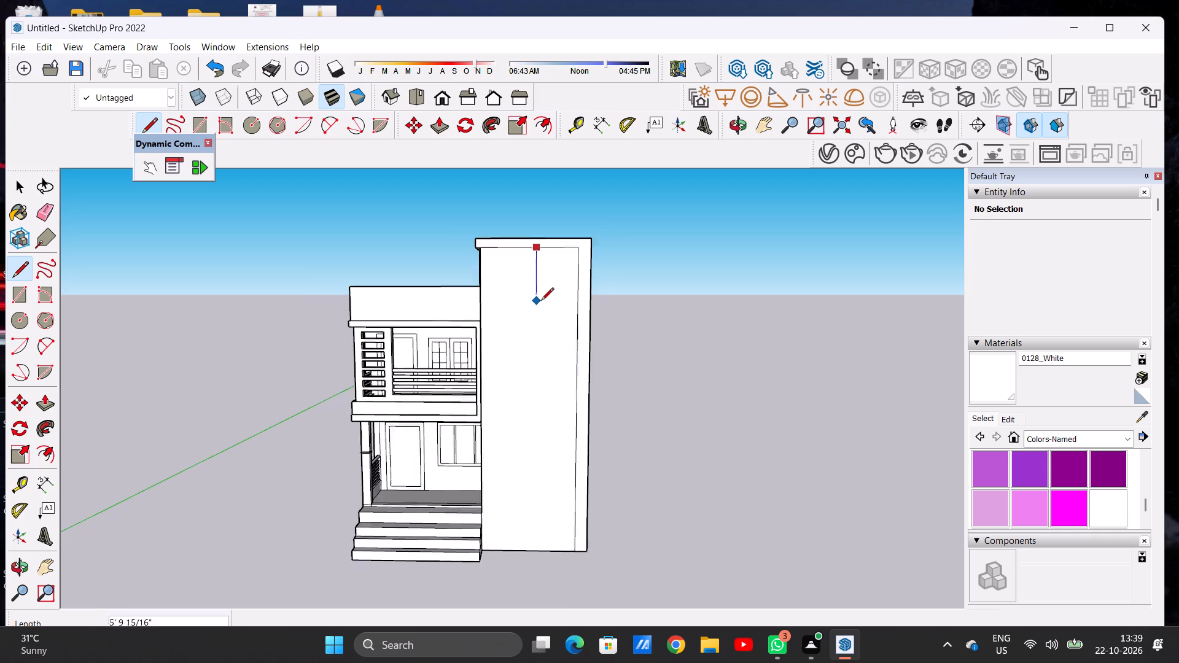
pyautogui.scroll(-4, 541, 301)
pyautogui.scroll(6, 543, 384)
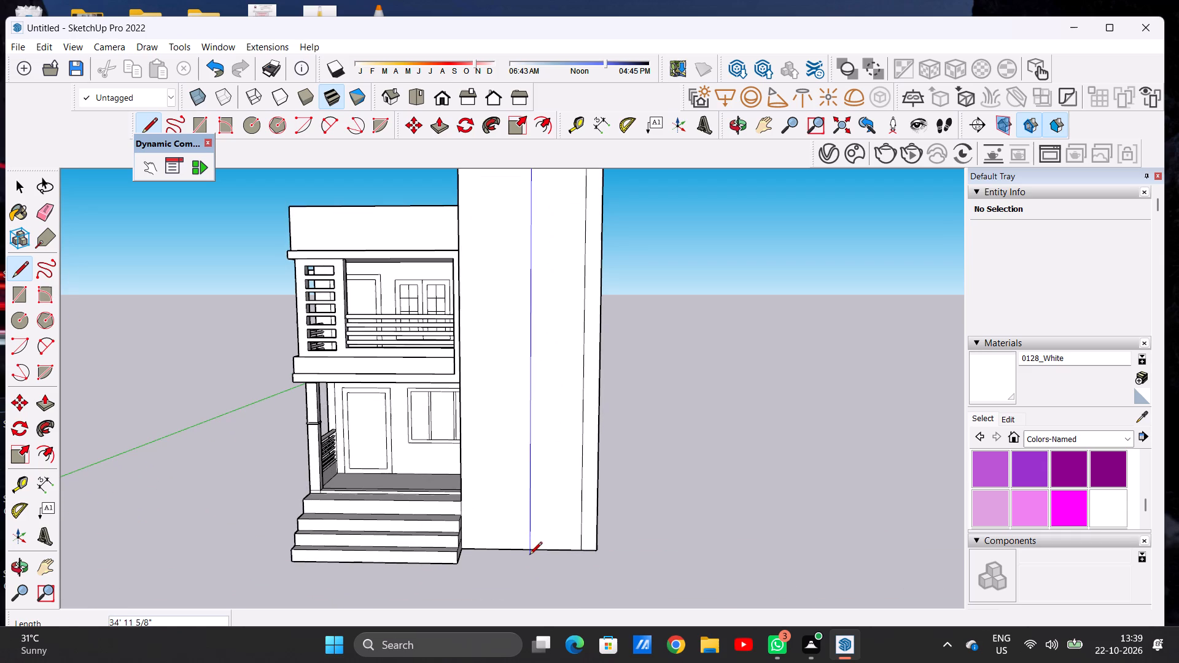
pyautogui.click(529, 549)
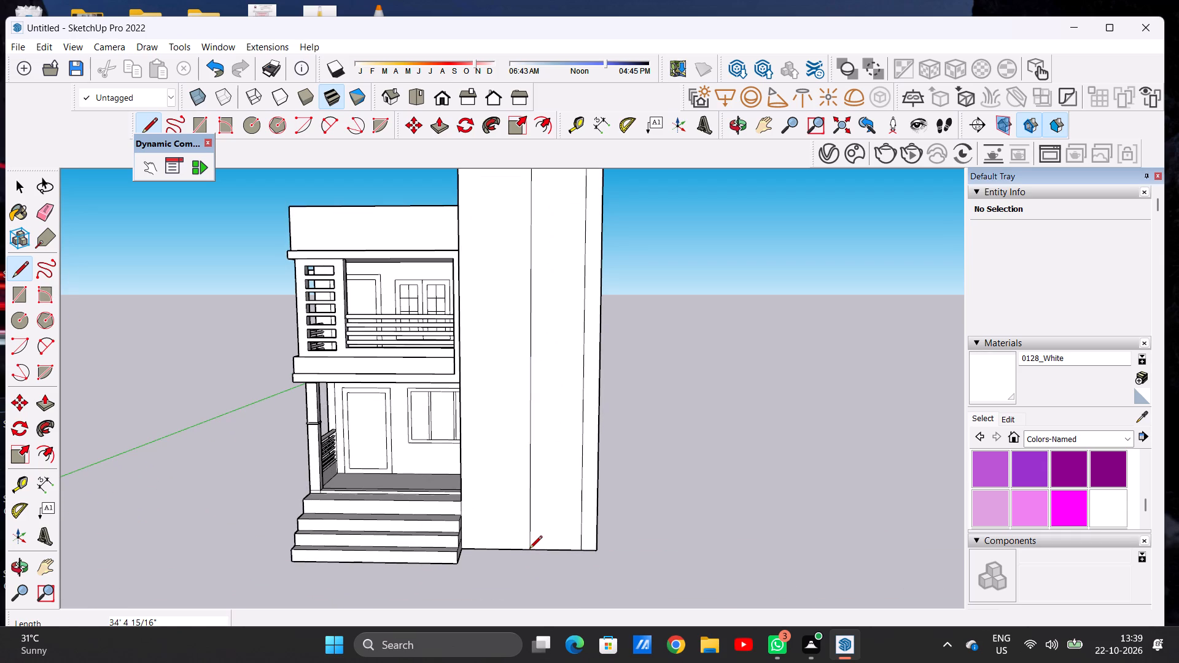
pyautogui.press('space')
pyautogui.scroll(-12, 528, 433)
pyautogui.scroll(3, 528, 394)
pyautogui.scroll(-1, 528, 394)
pyautogui.scroll(8, 528, 394)
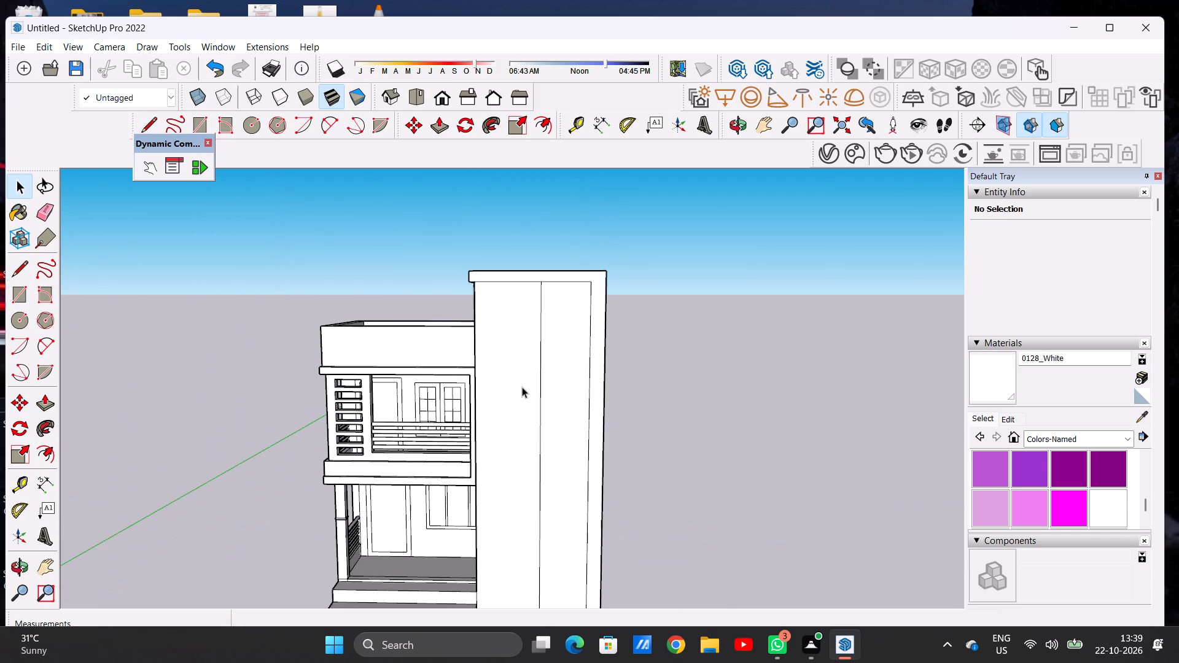
# Examine the tall front block and the roof parapet above the balcony from the front and the corner side.
pyautogui.scroll(-4, 508, 438)
pyautogui.moveTo(510, 444); pyautogui.dragTo(545, 448, button='middle')
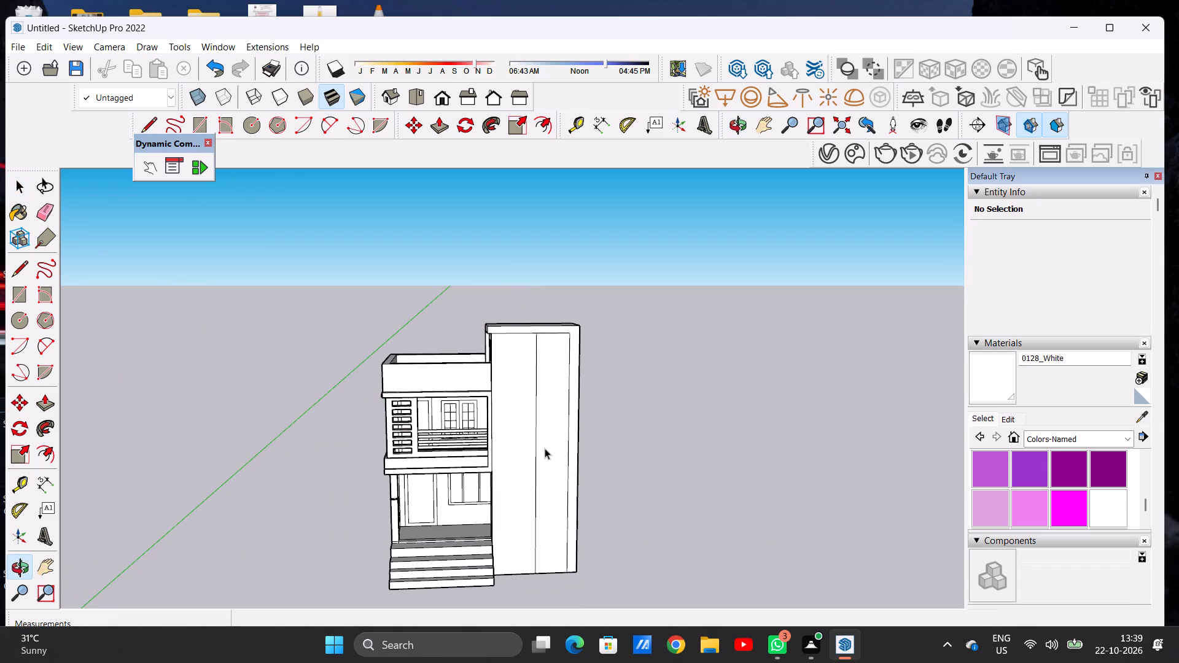
pyautogui.scroll(8, 507, 424)
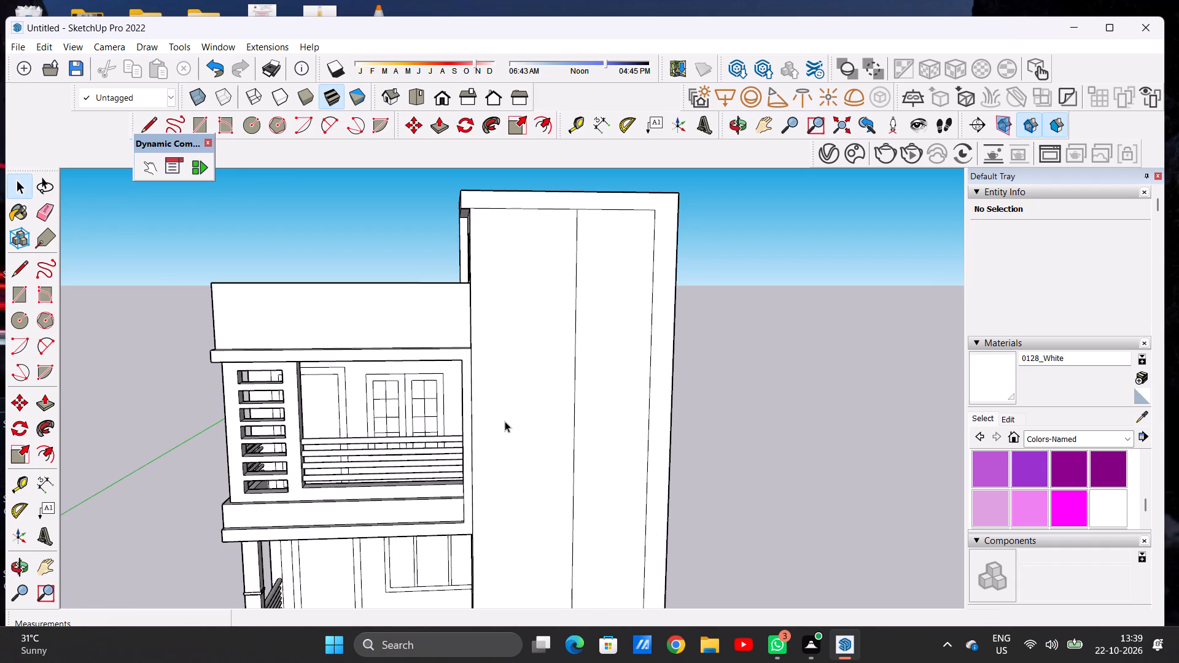
pyautogui.middleClick(445, 327)
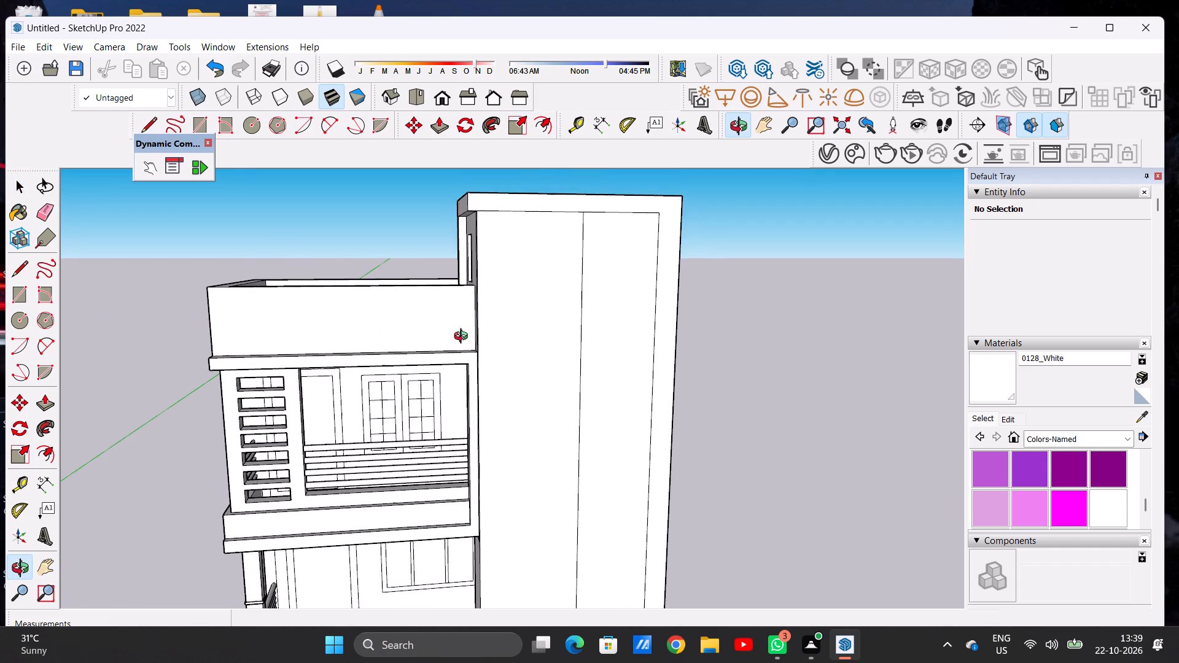
pyautogui.middleClick(445, 326)
pyautogui.scroll(-4, 494, 326)
pyautogui.scroll(2, 481, 346)
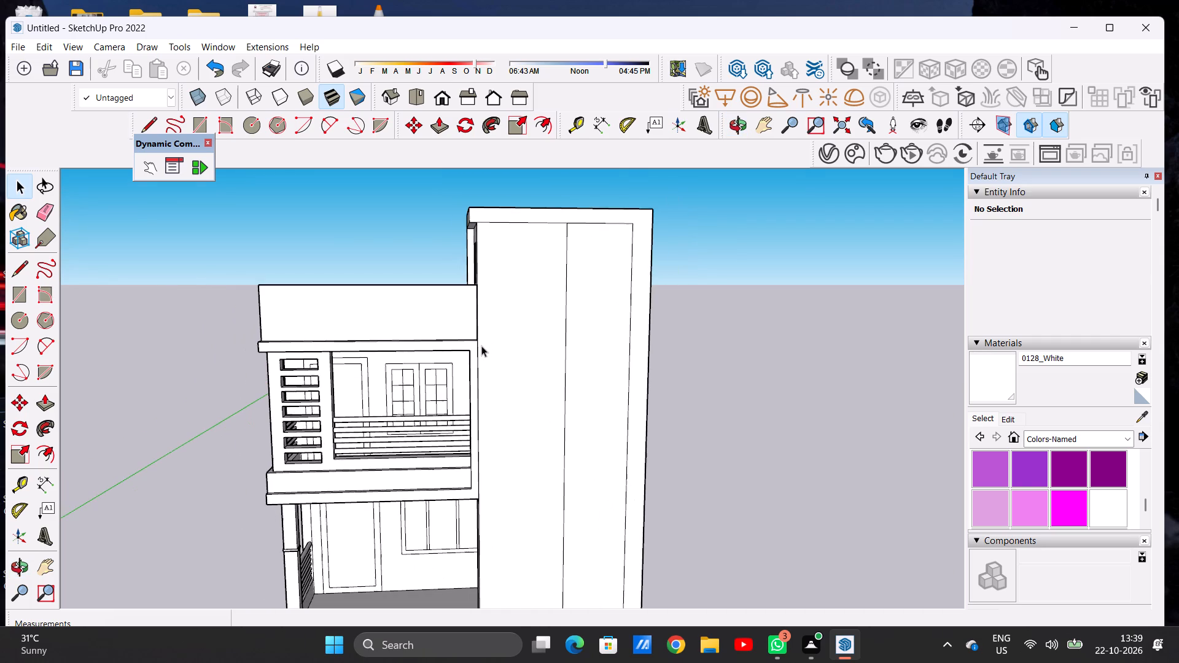
pyautogui.scroll(1, 481, 346)
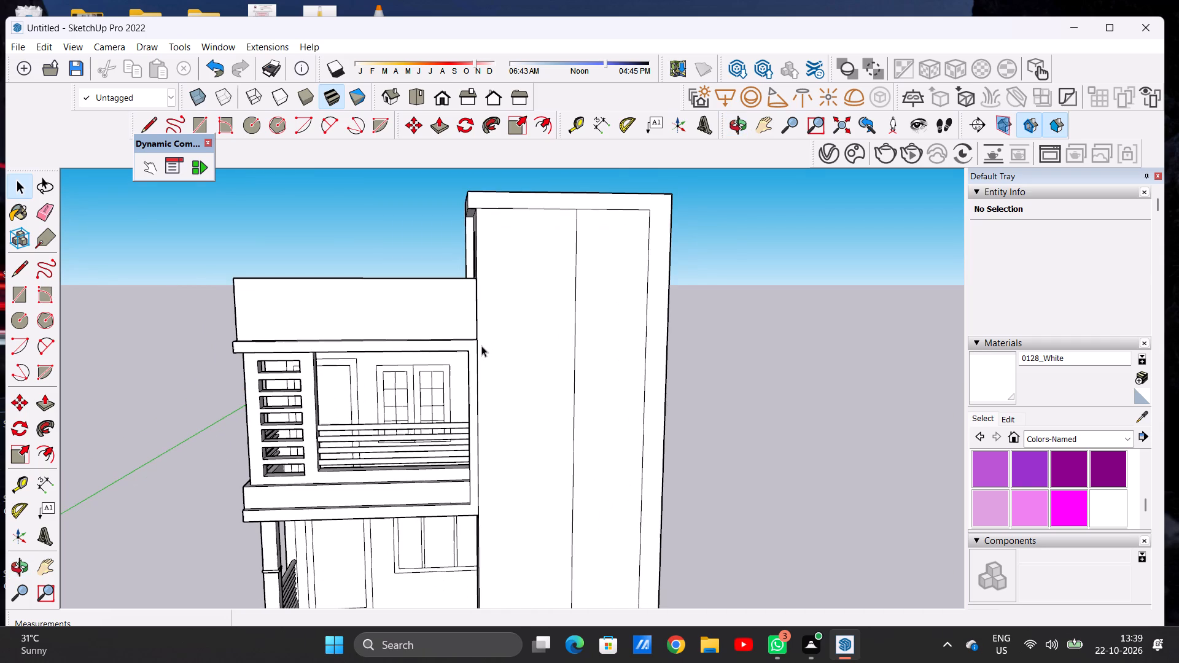
pyautogui.scroll(-1, 497, 346)
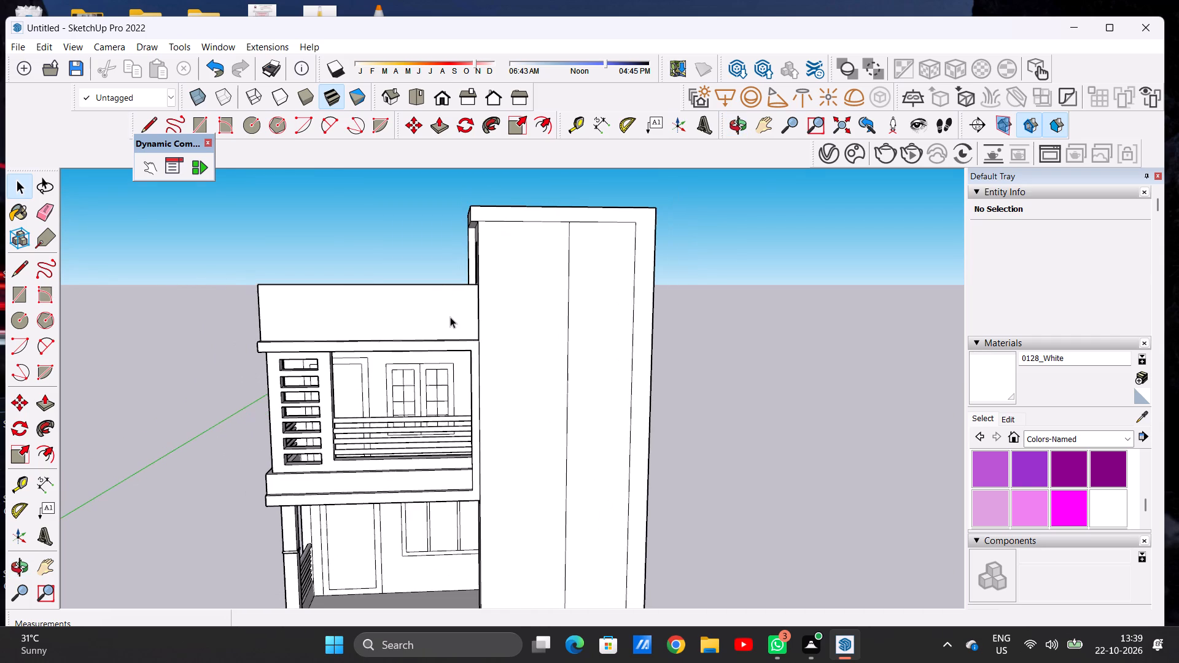
pyautogui.scroll(4, 450, 317)
pyautogui.moveTo(215, 330); pyautogui.dragTo(507, 394, button='middle')
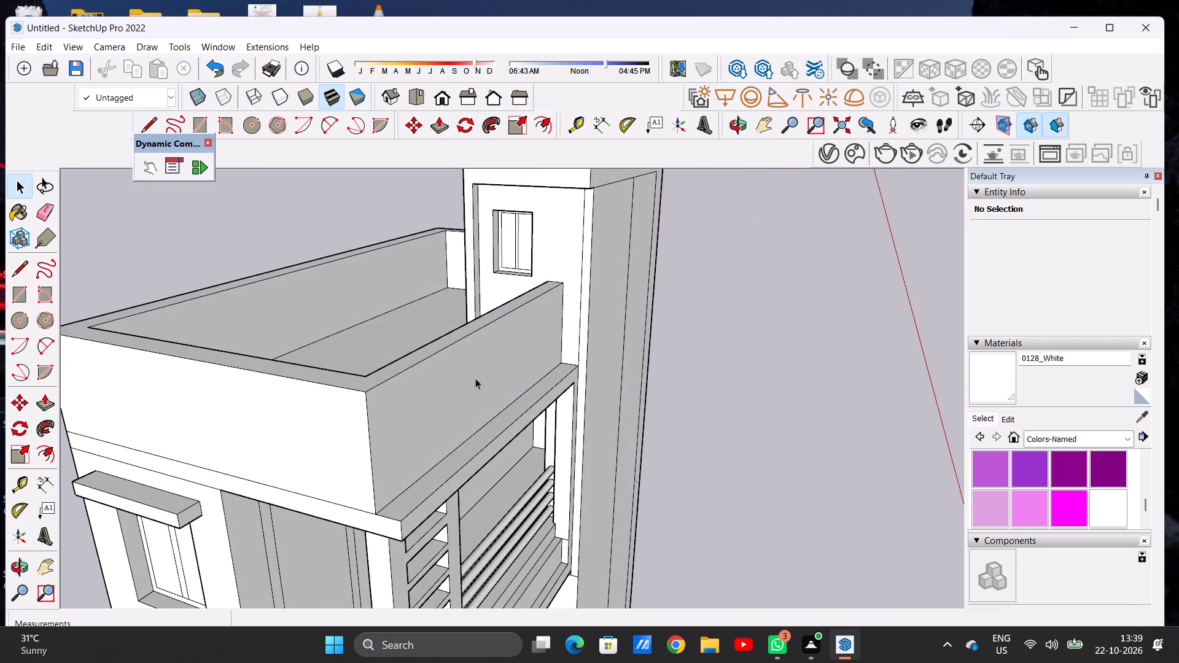
pyautogui.scroll(-10, 440, 374)
pyautogui.moveTo(541, 365); pyautogui.dragTo(324, 364, button='middle')
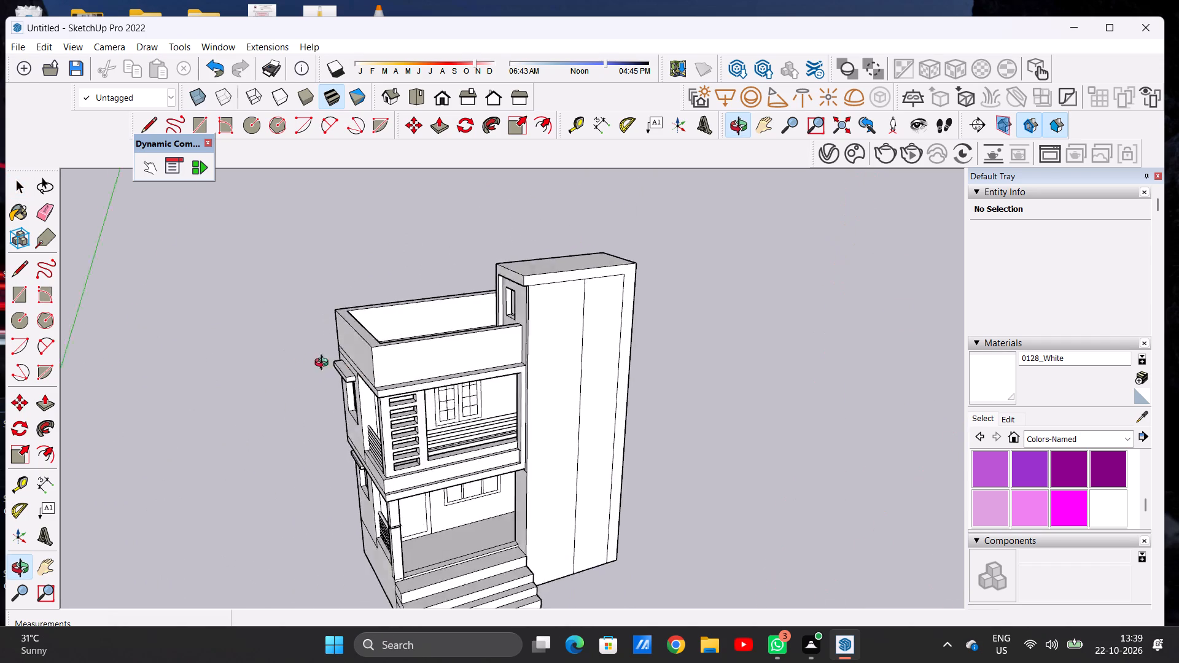
pyautogui.moveTo(324, 364); pyautogui.dragTo(236, 325, button='middle')
pyautogui.scroll(6, 516, 365)
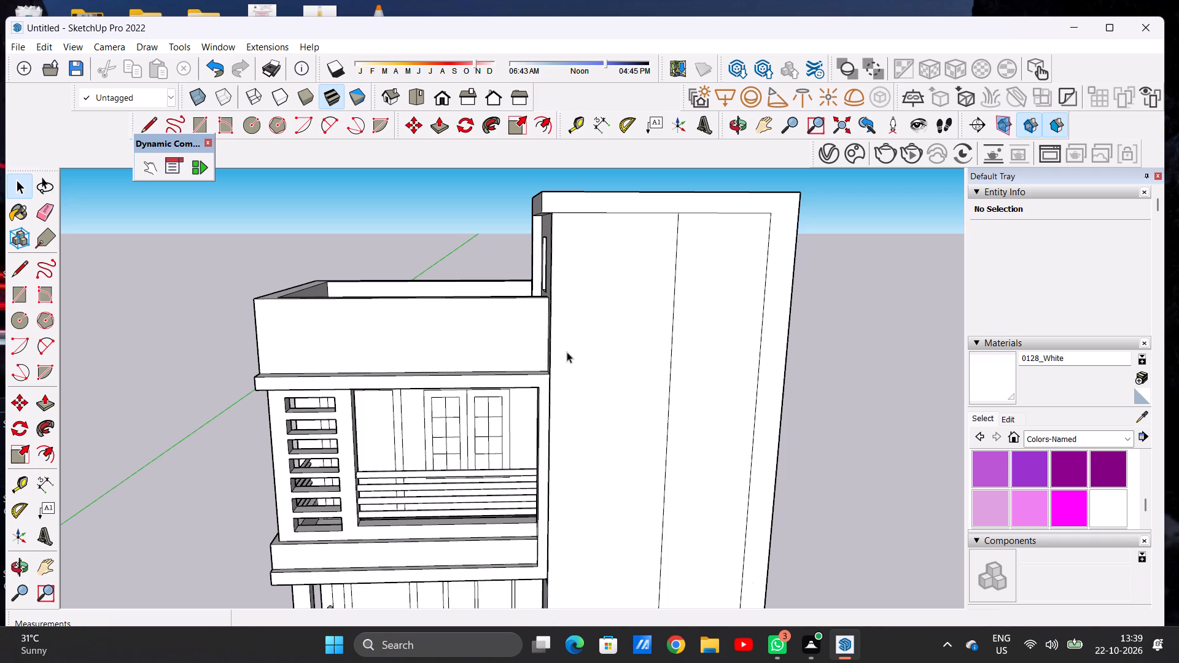
pyautogui.scroll(-2, 547, 337)
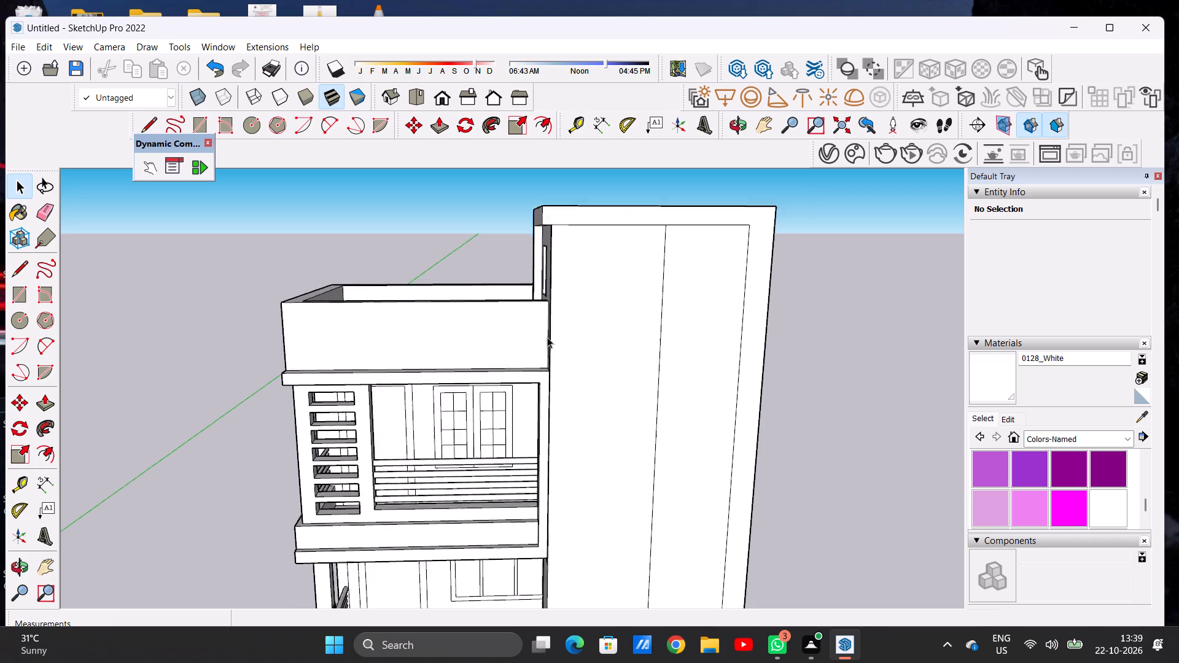
pyautogui.scroll(-14, 547, 337)
pyautogui.scroll(14, 531, 339)
pyautogui.moveTo(507, 345); pyautogui.dragTo(507, 309, button='middle')
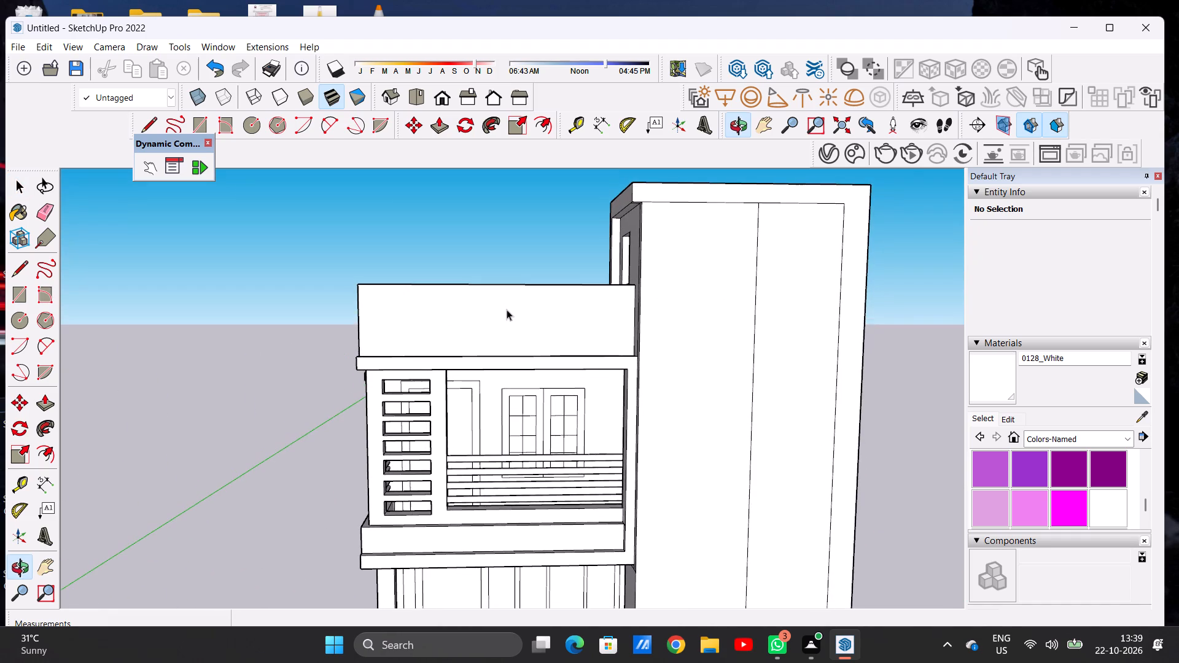
pyautogui.scroll(2, 488, 325)
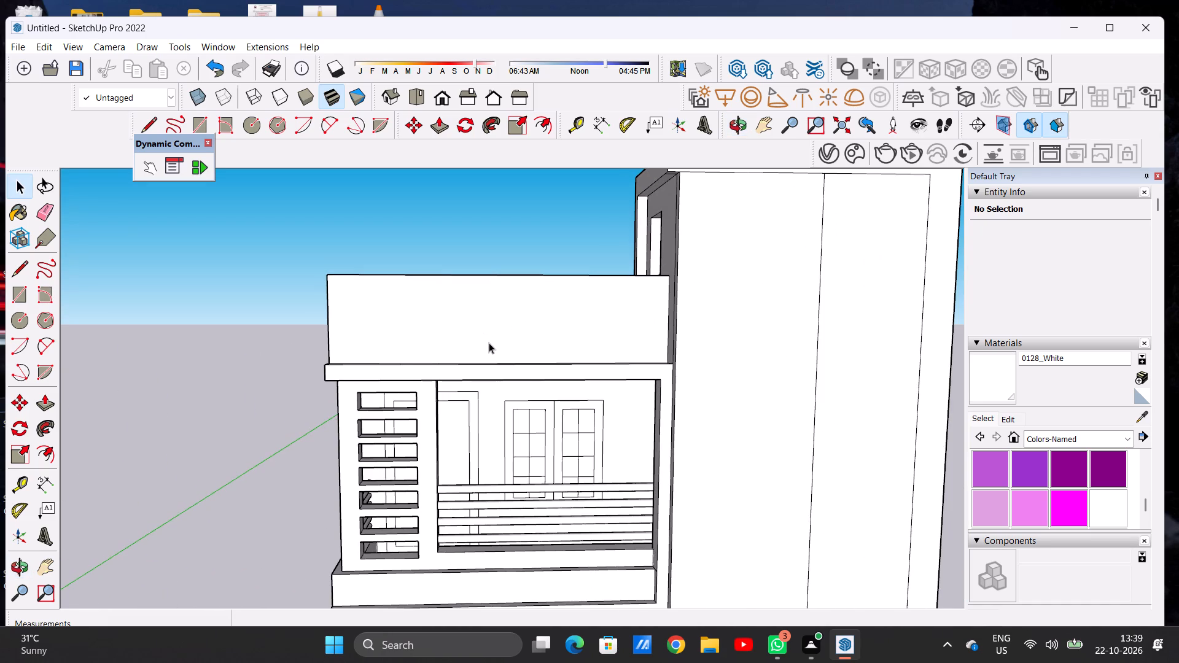
pyautogui.scroll(-3, 524, 338)
pyautogui.moveTo(345, 336); pyautogui.dragTo(486, 382, button='middle')
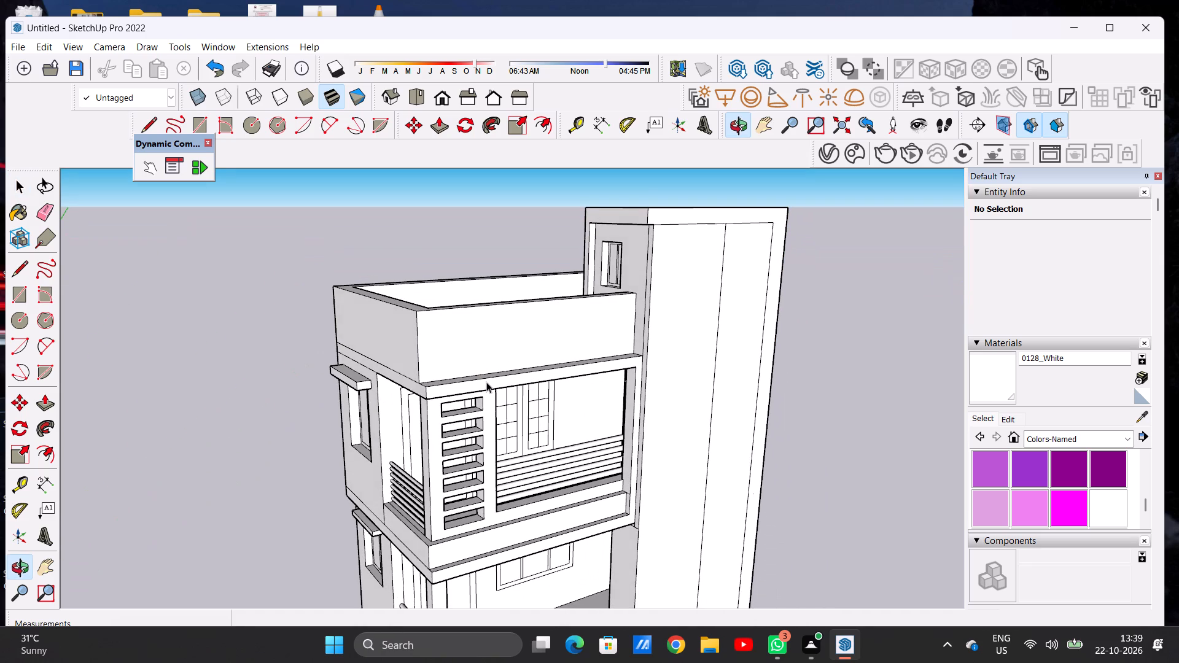
pyautogui.scroll(-3, 497, 371)
pyautogui.scroll(5, 570, 355)
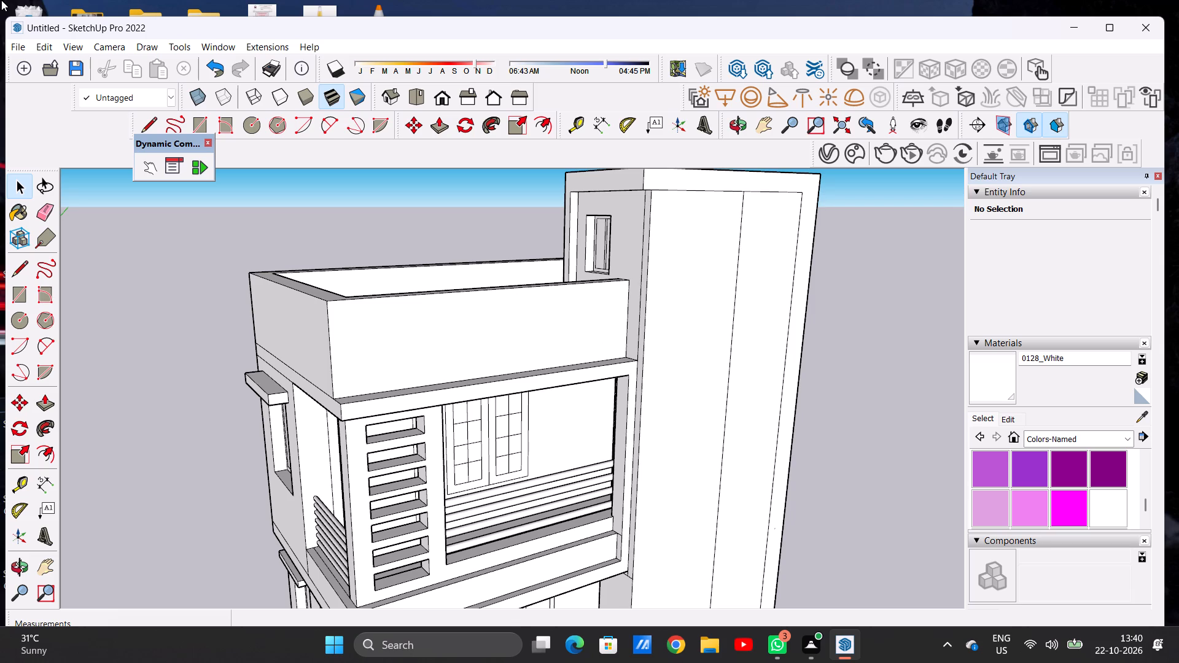
# Push/Pull the roof parapet's front face above the balcony outward 10 3/8", flush with the ledge below it.
pyautogui.scroll(-1, 1, 0)
pyautogui.scroll(-8, 332, 353)
pyautogui.scroll(5, 437, 376)
pyautogui.moveTo(346, 341); pyautogui.dragTo(376, 378, button='middle')
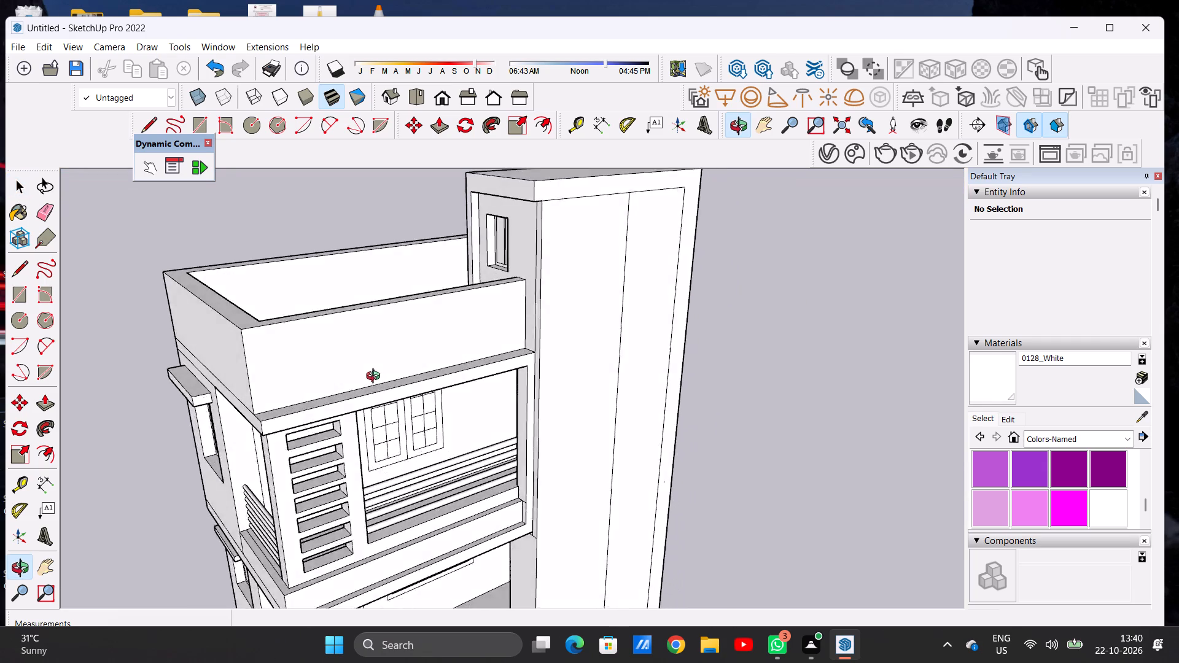
pyautogui.moveTo(376, 378); pyautogui.dragTo(429, 399, button='middle')
pyautogui.scroll(5, 287, 439)
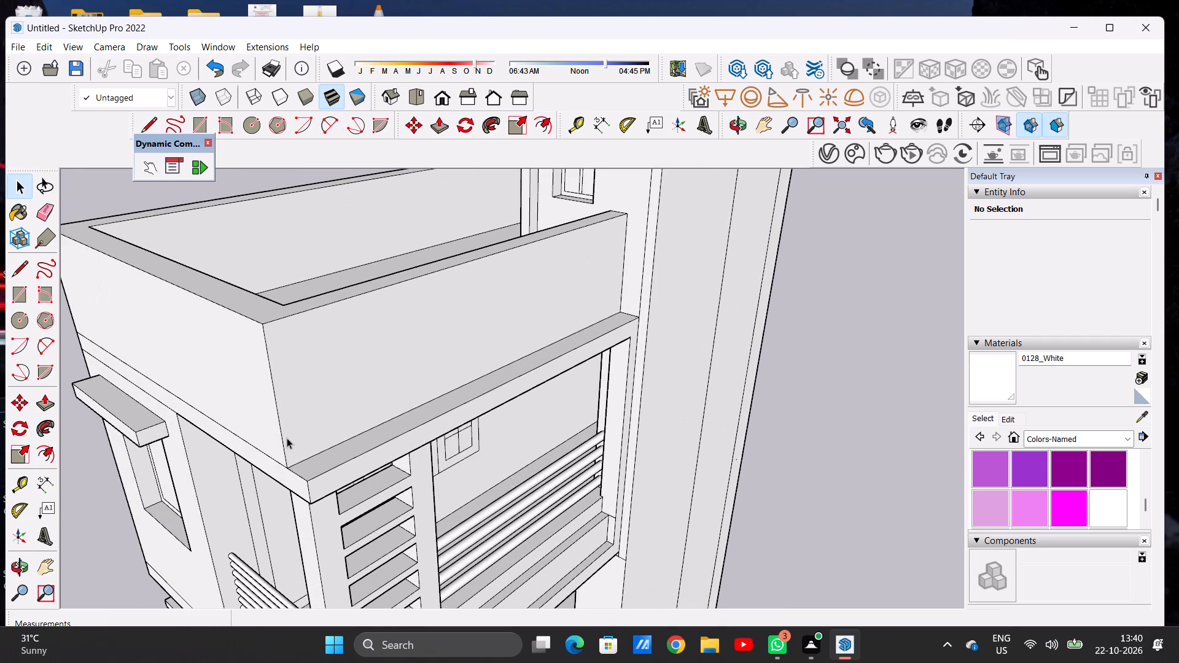
pyautogui.press('p')
pyautogui.click(290, 408)
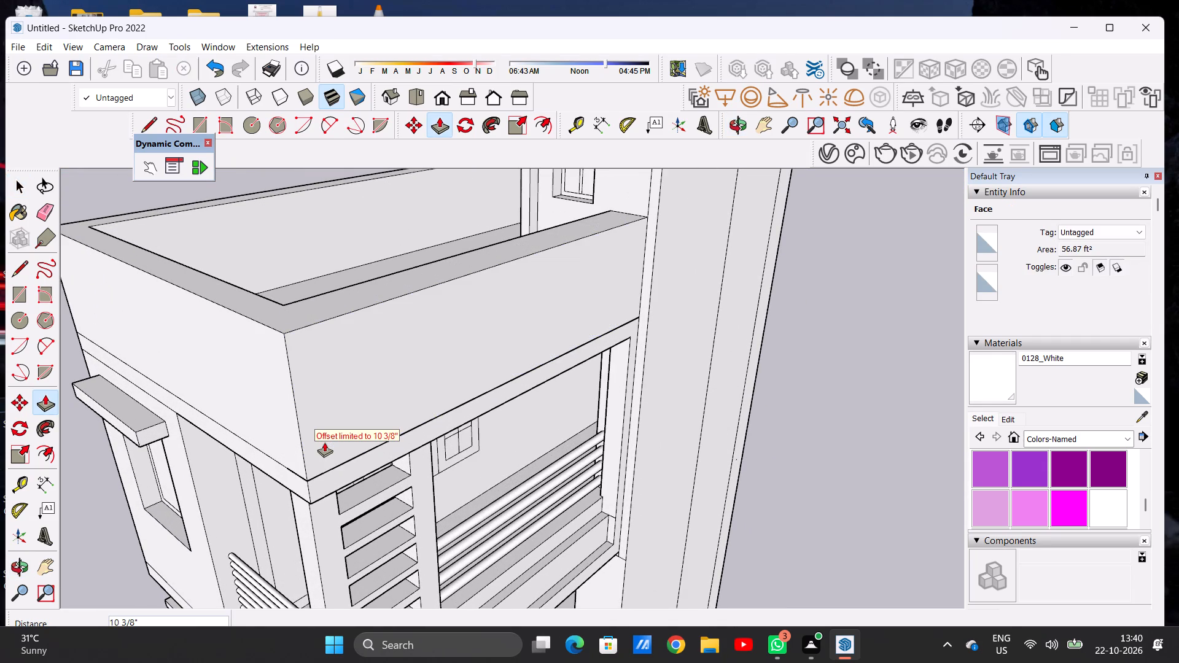
pyautogui.click(324, 442)
pyautogui.press('space')
# Examine the extended parapet beside the tall block from the house front and the corner side.
pyautogui.scroll(-9, 325, 483)
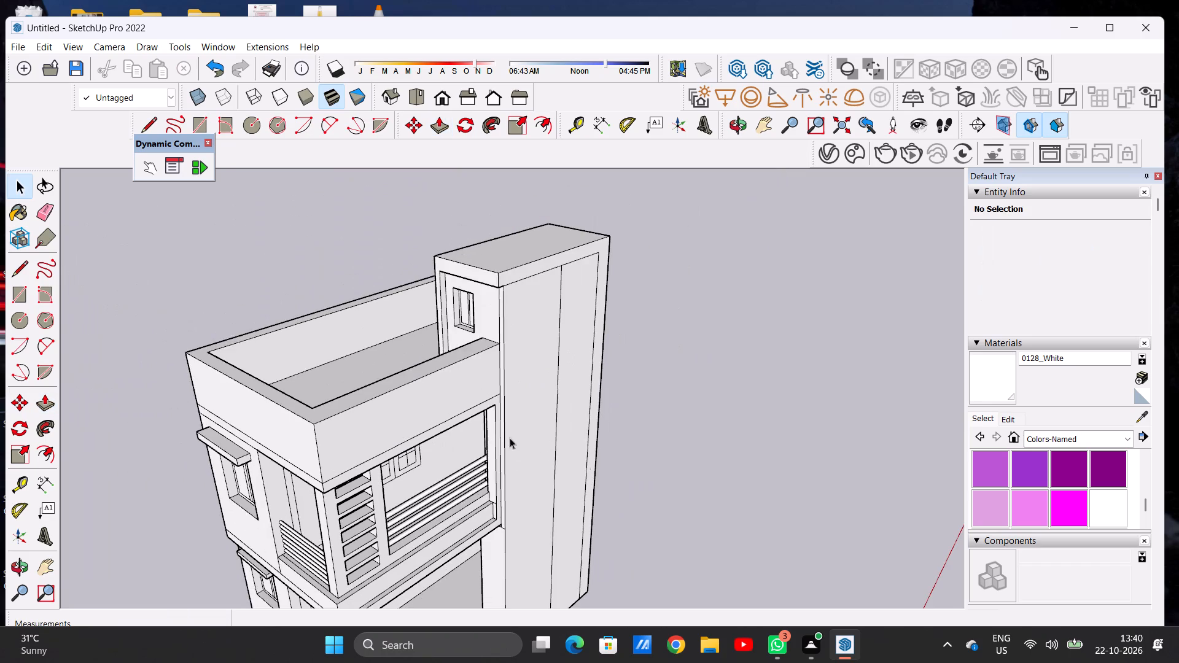
pyautogui.moveTo(467, 438); pyautogui.dragTo(254, 378, button='middle')
pyautogui.scroll(7, 525, 381)
pyautogui.moveTo(392, 365); pyautogui.dragTo(410, 374, button='middle')
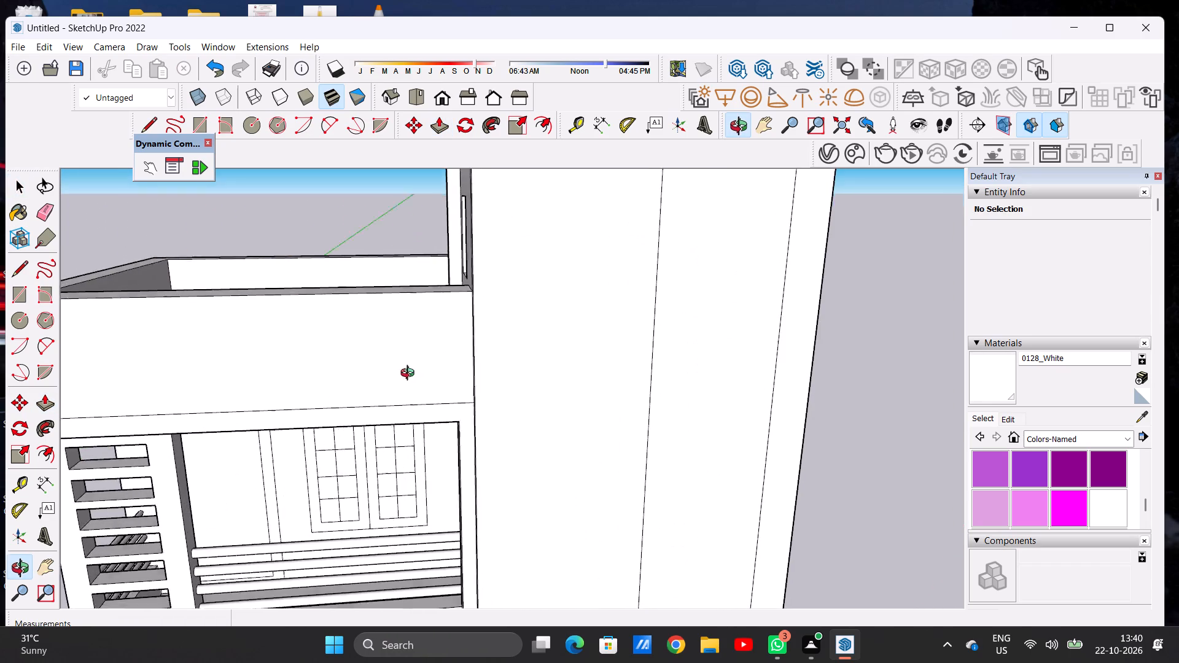
pyautogui.moveTo(410, 374); pyautogui.dragTo(443, 362, button='middle')
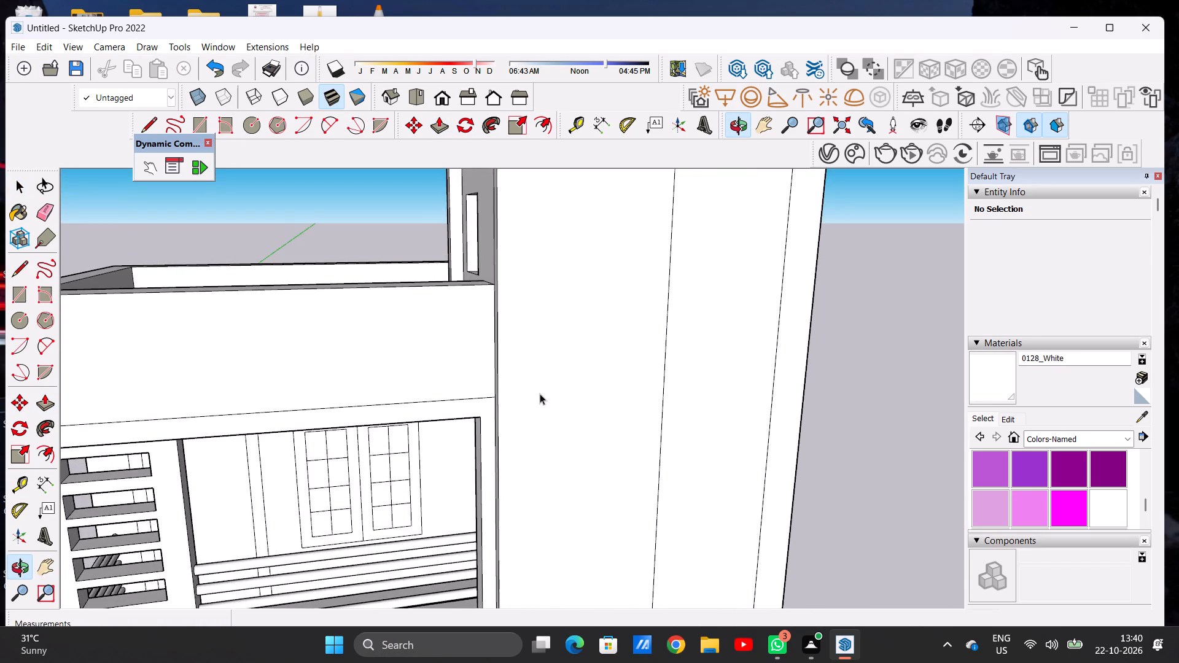
pyautogui.scroll(-8, 552, 392)
pyautogui.scroll(8, 427, 408)
pyautogui.moveTo(343, 379); pyautogui.dragTo(348, 381, button='middle')
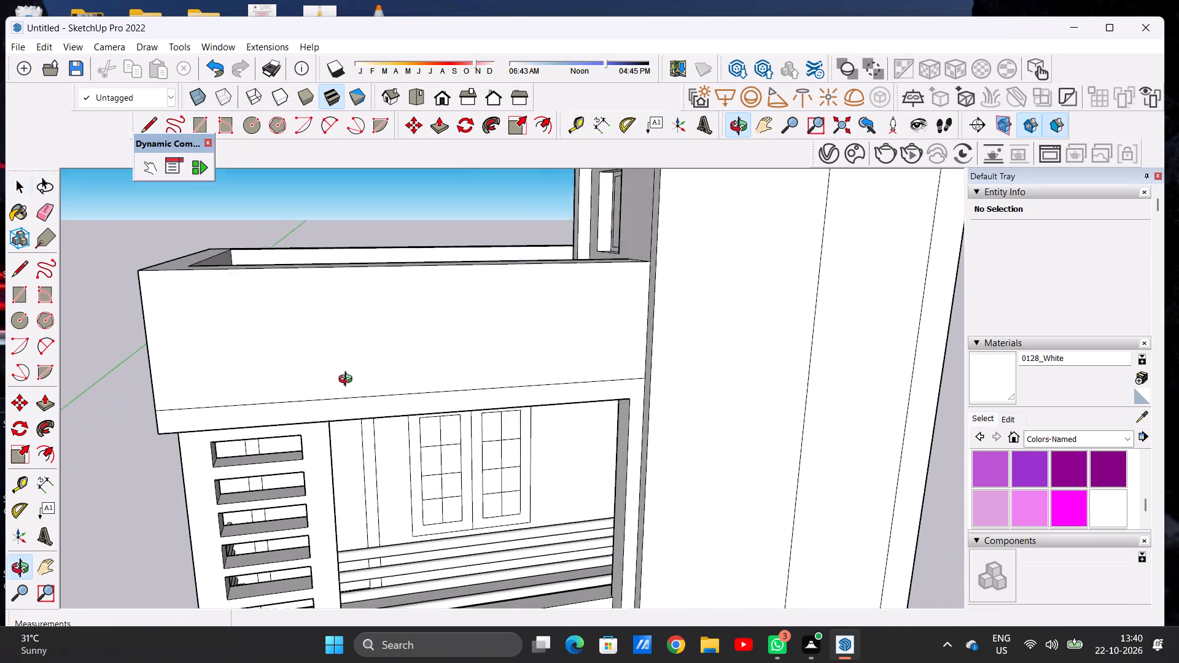
pyautogui.moveTo(348, 381); pyautogui.dragTo(482, 379, button='middle')
pyautogui.scroll(-8, 491, 339)
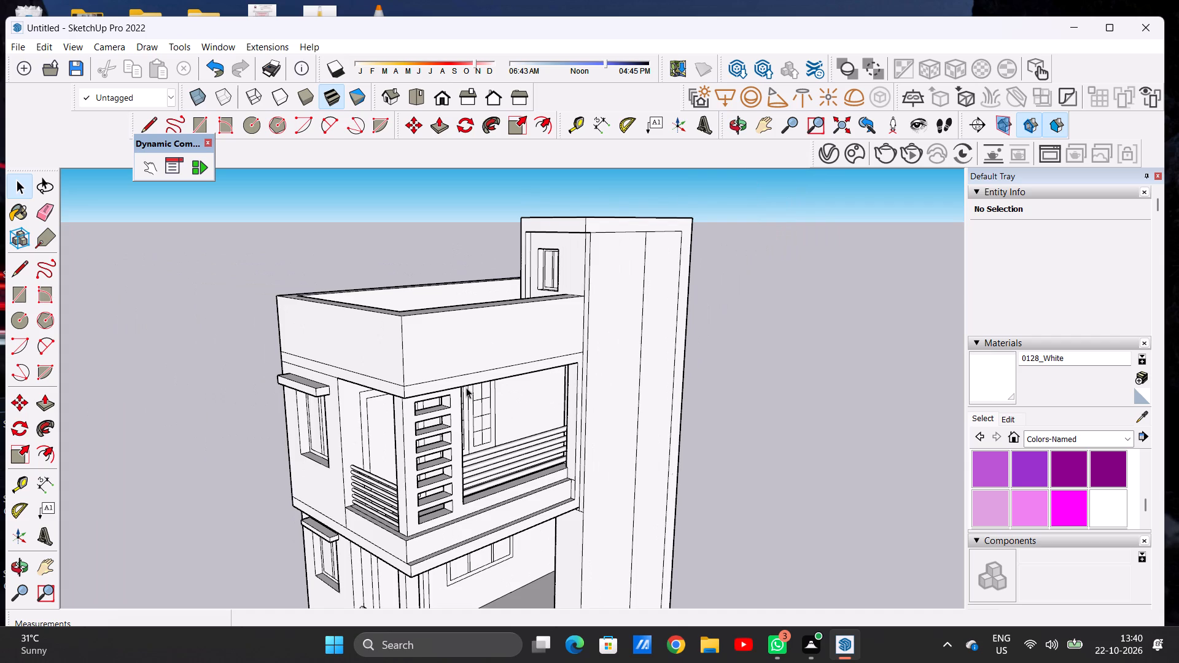
pyautogui.moveTo(596, 352); pyautogui.dragTo(356, 376, button='middle')
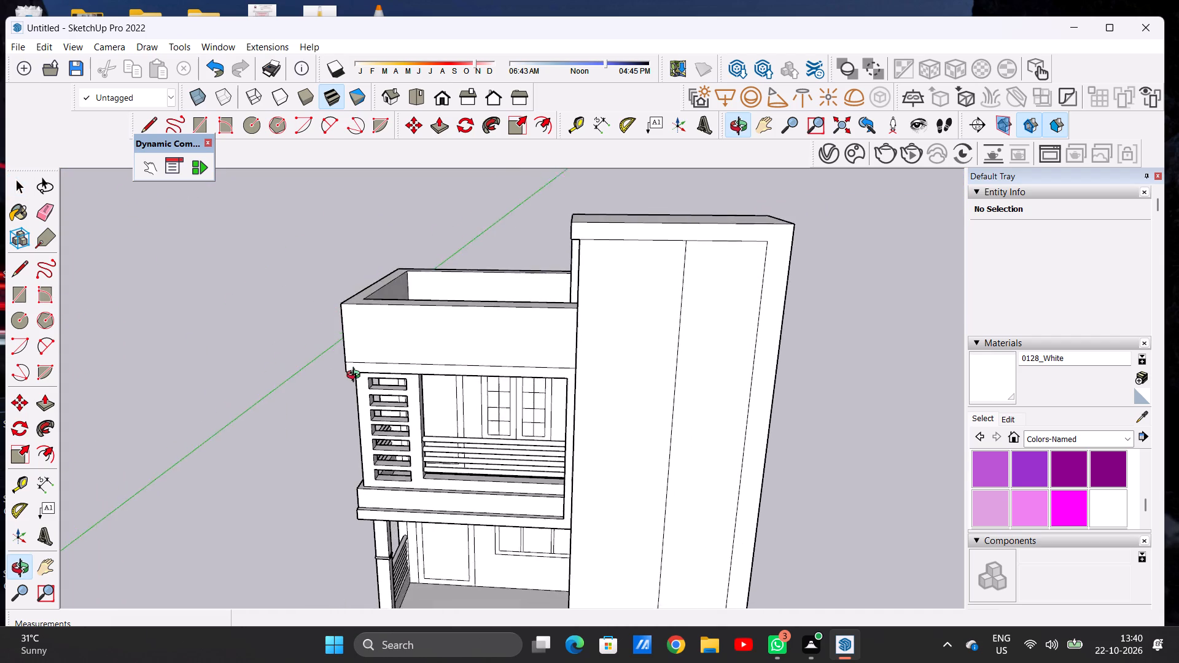
pyautogui.moveTo(356, 376); pyautogui.dragTo(364, 362, button='middle')
pyautogui.scroll(-5, 447, 420)
pyautogui.scroll(5, 449, 339)
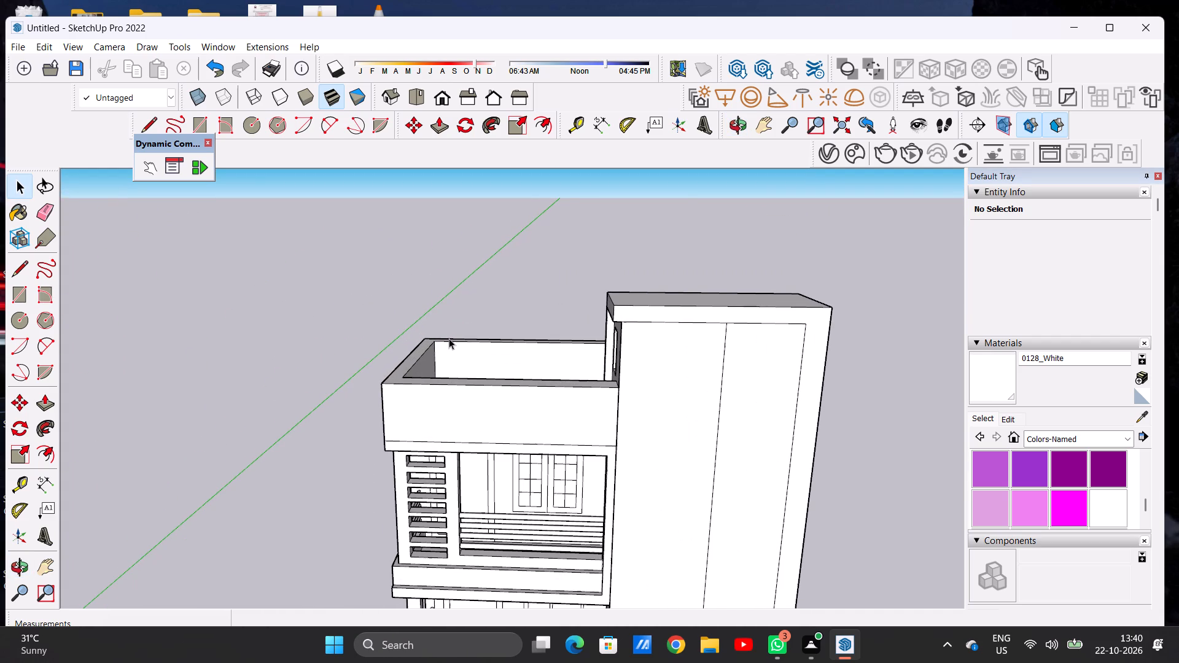
pyautogui.scroll(-6, 435, 314)
pyautogui.moveTo(480, 416); pyautogui.dragTo(480, 366, button='middle')
pyautogui.scroll(2, 480, 366)
pyautogui.scroll(-1, 480, 366)
pyautogui.scroll(1, 481, 366)
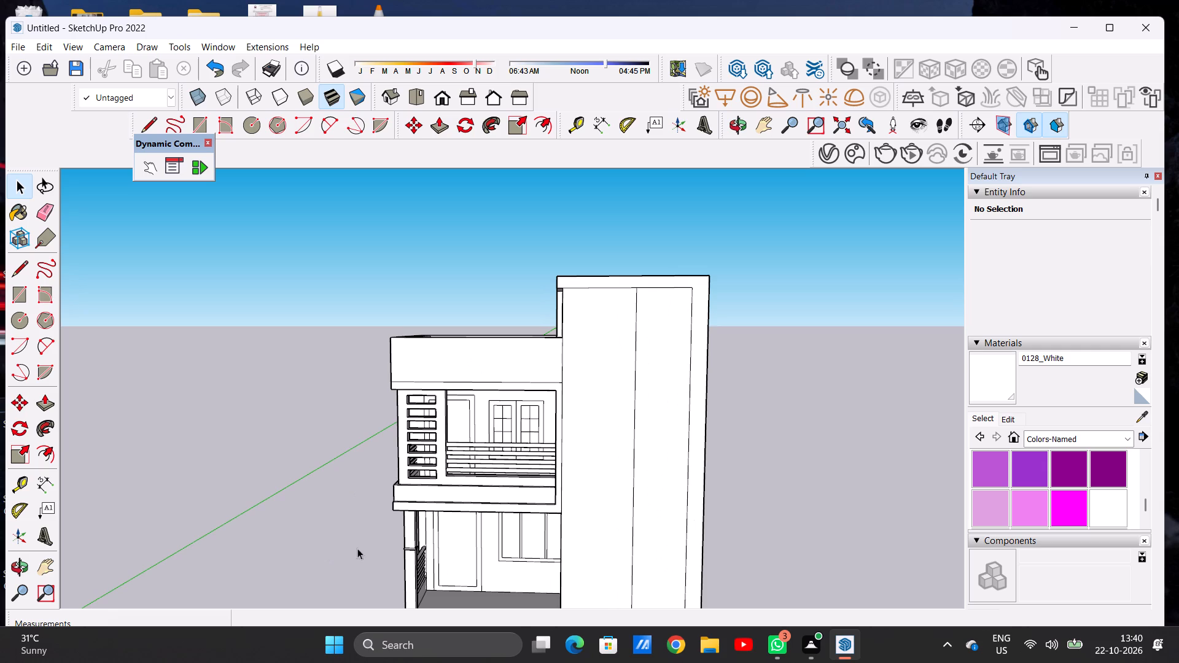
pyautogui.scroll(-7, 432, 427)
pyautogui.scroll(7, 442, 393)
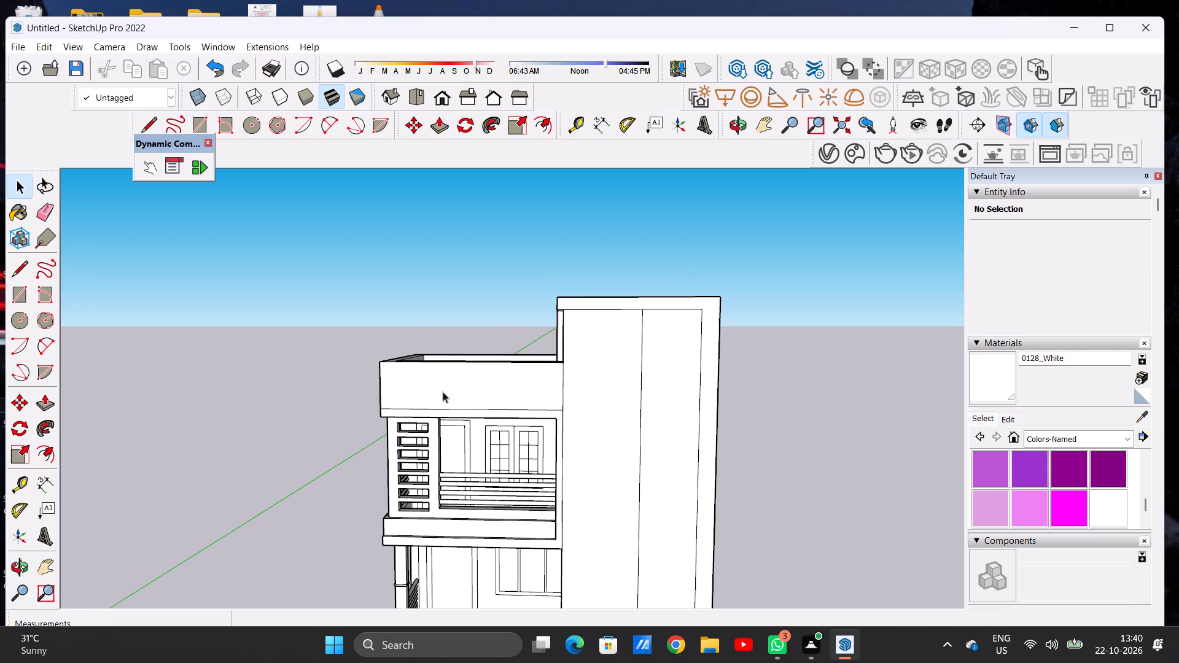
# Draw a line about 2' 9 15/16" down the parapet's front face from its top edge, continuing about 10' 4 13/16" horizontally to the tall block.
pyautogui.moveTo(440, 392); pyautogui.dragTo(459, 390, button='middle')
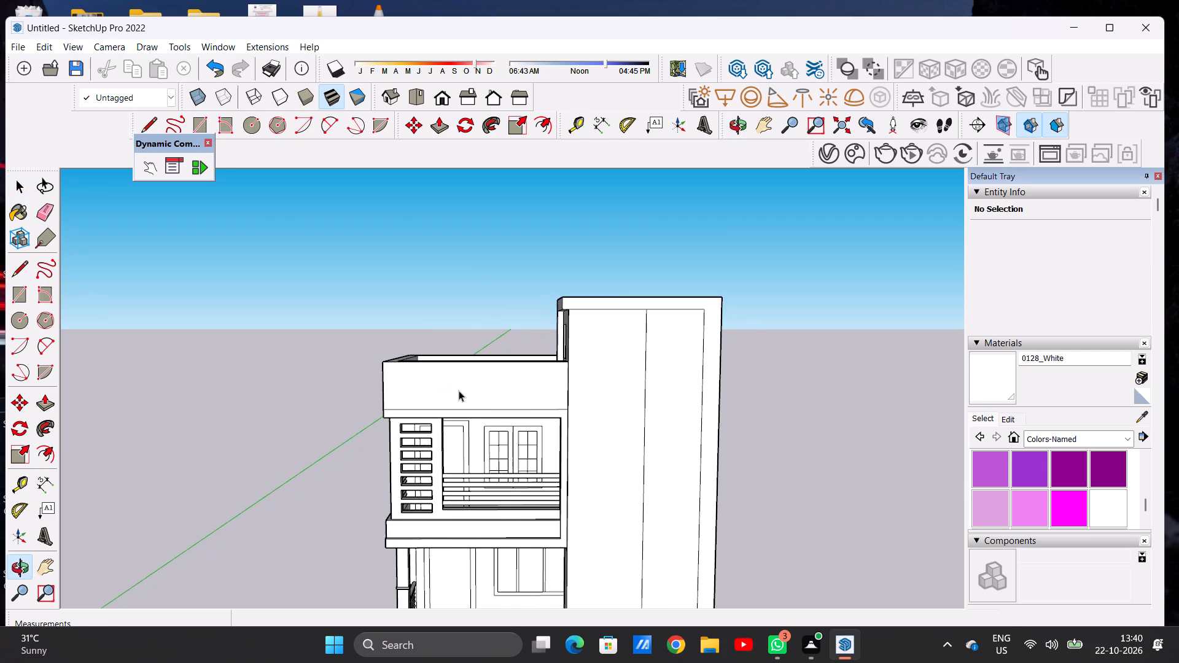
pyautogui.scroll(1, 448, 408)
pyautogui.press('l')
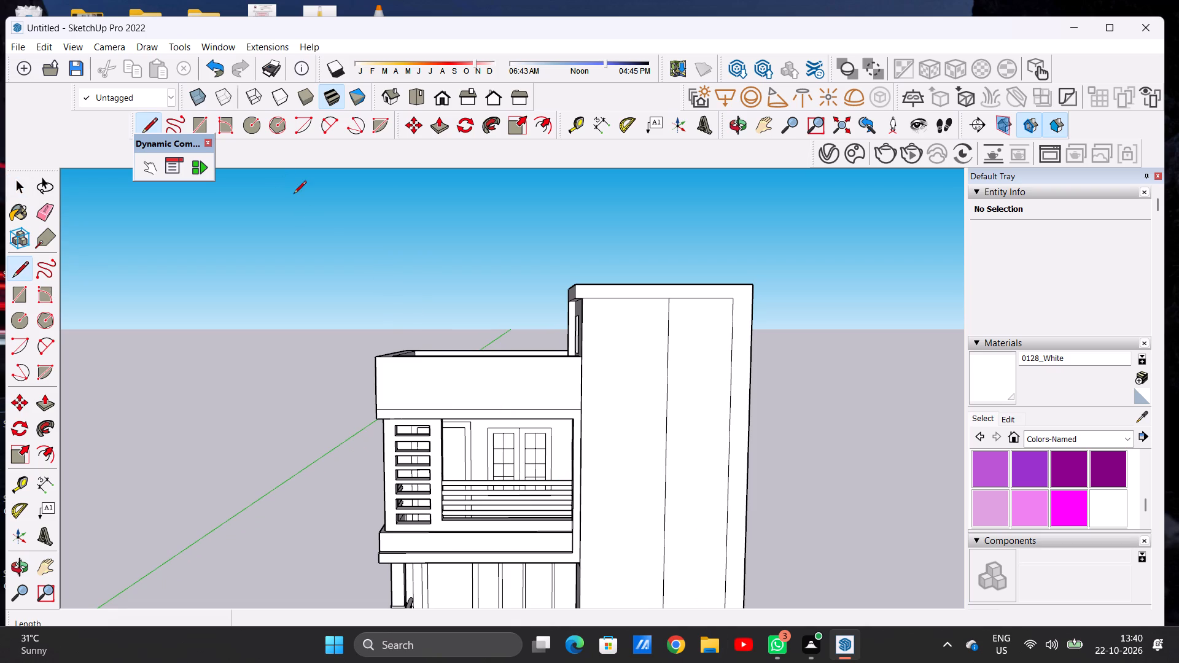
pyautogui.click(437, 357)
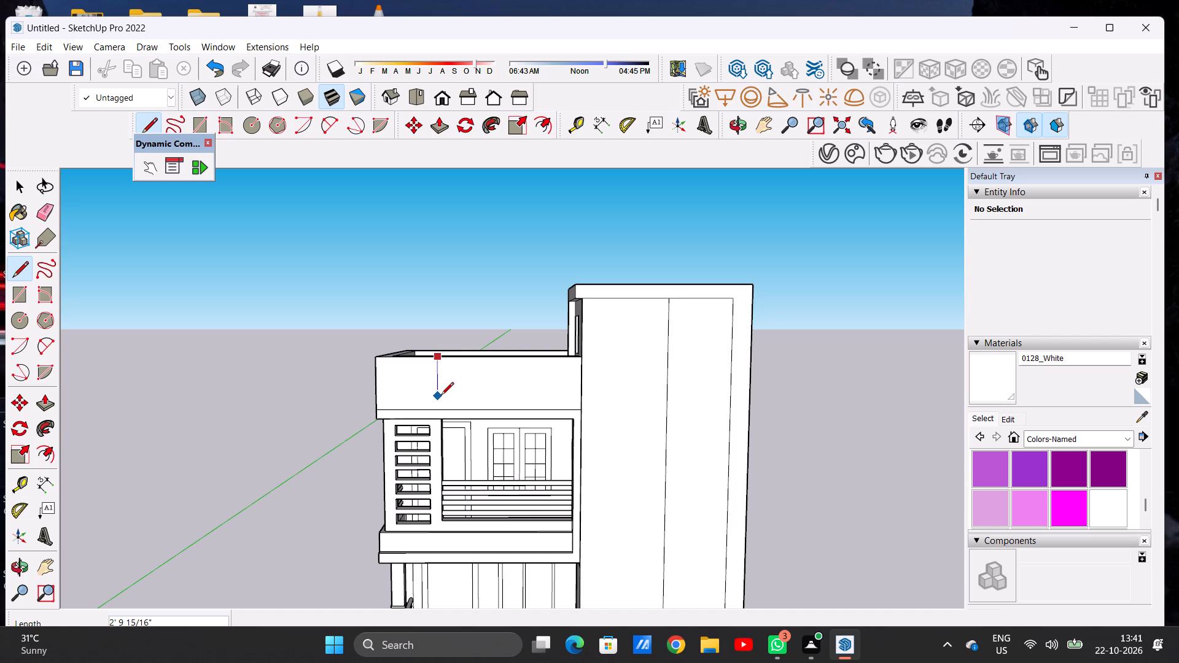
pyautogui.click(441, 396)
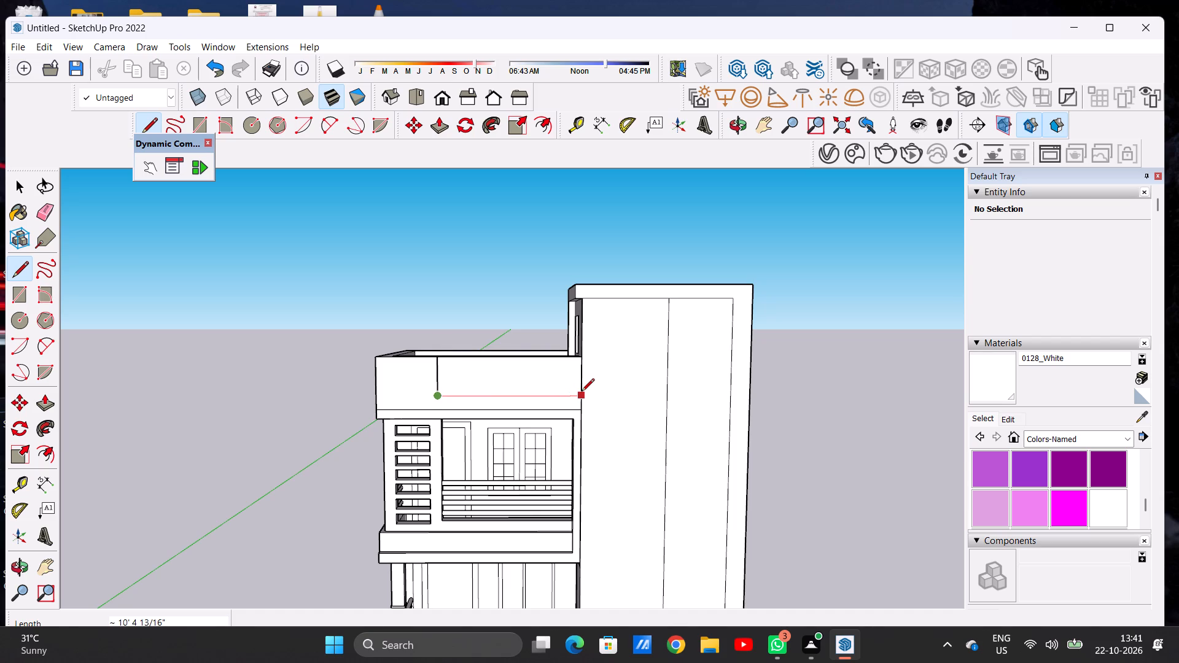
pyautogui.click(582, 392)
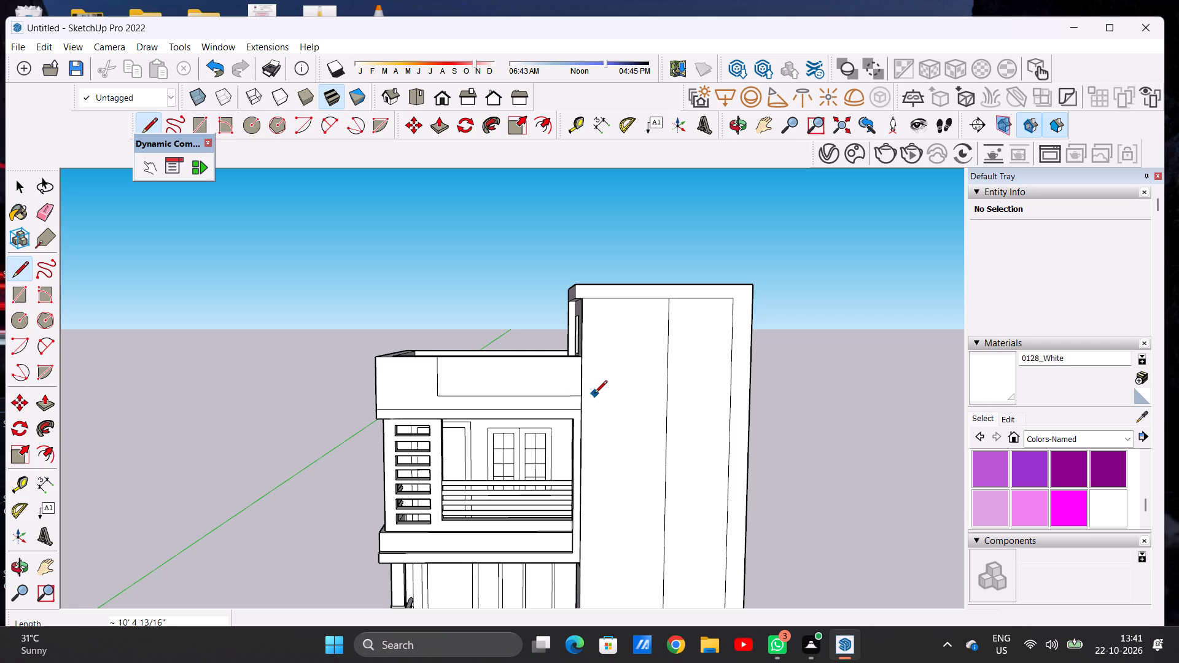
# Draw a short line about 4 13/16" across the tall block's side return, from the parapet line's end to the block's front edge.
pyautogui.click(583, 395)
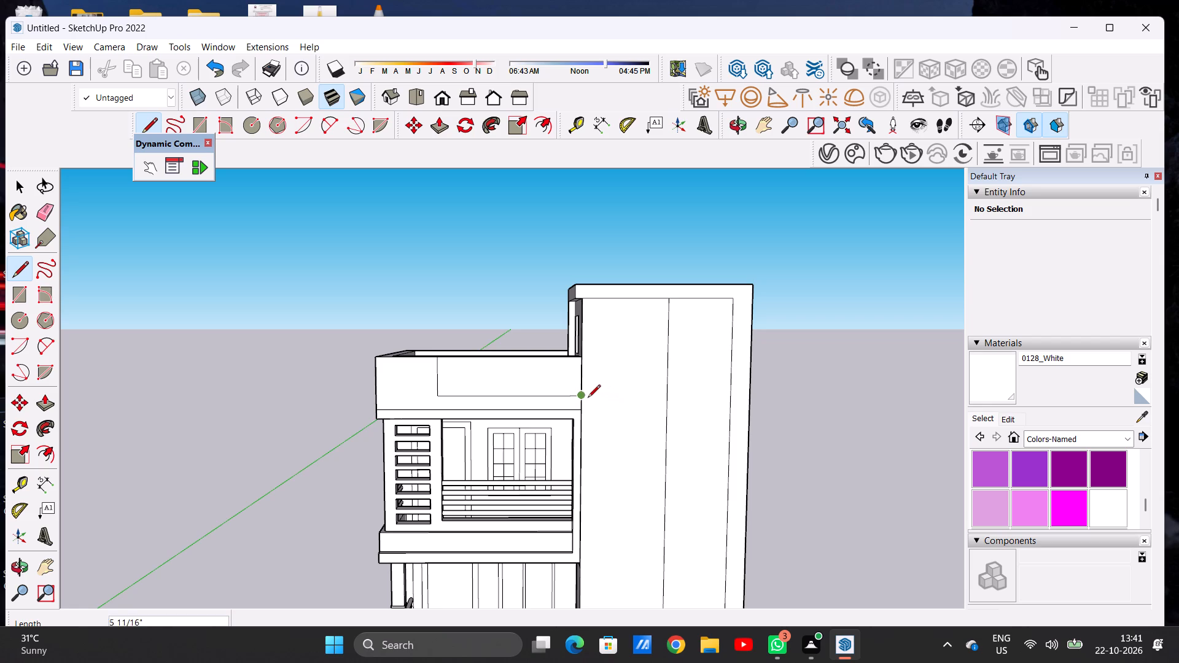
pyautogui.click(583, 397)
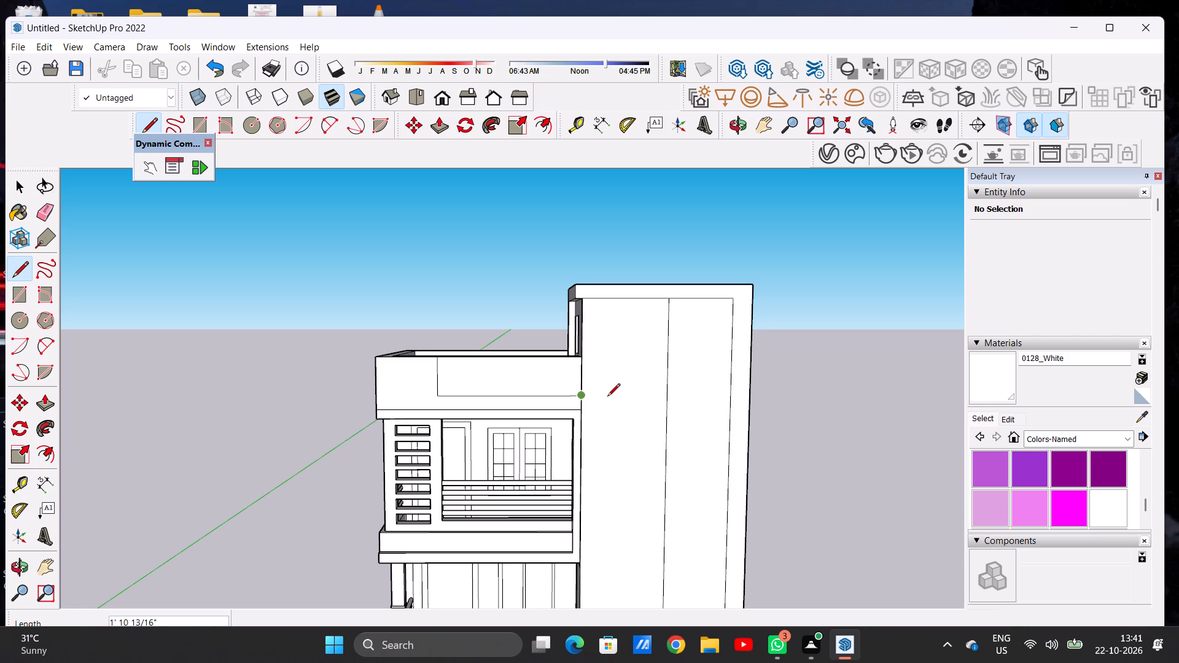
pyautogui.click(599, 397)
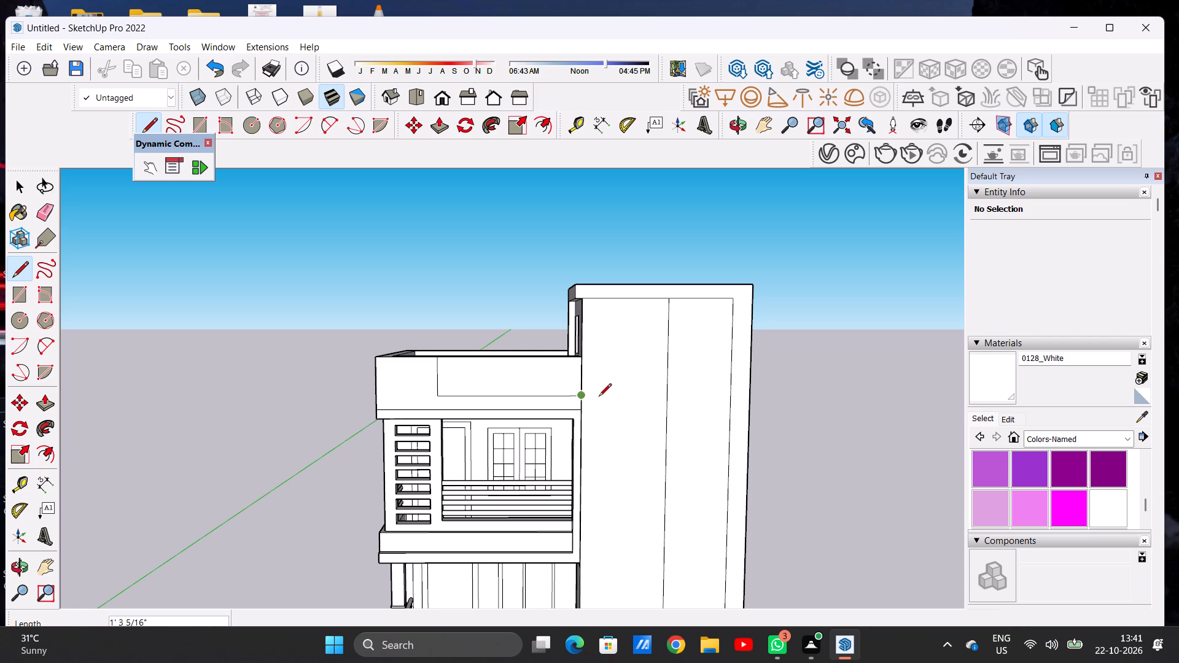
pyautogui.click(596, 397)
pyautogui.click(585, 396)
pyautogui.scroll(20, 586, 400)
pyautogui.scroll(1, 586, 400)
pyautogui.moveTo(521, 378); pyautogui.dragTo(594, 389, button='middle')
pyautogui.scroll(5, 622, 390)
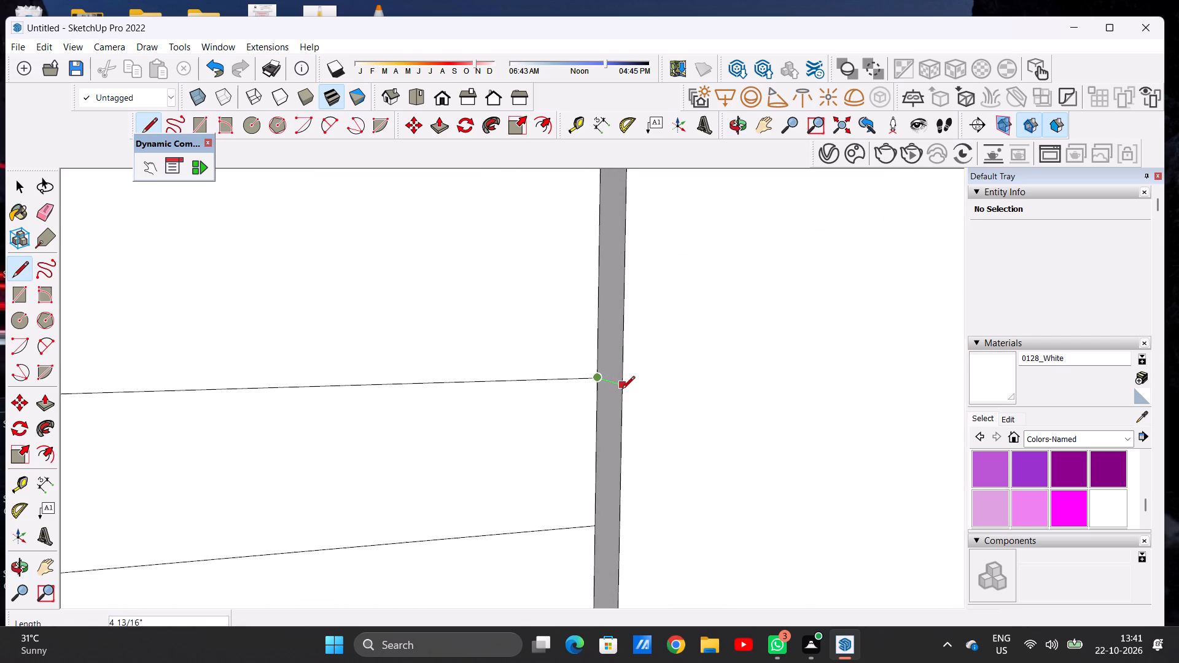
pyautogui.click(622, 386)
pyautogui.click(621, 387)
# Continue the line about 1' 3 5/16" horizontally on the tall block's front face and about 27' 4 13/16" straight down to its base.
pyautogui.scroll(-6, 572, 382)
pyautogui.scroll(2, 572, 382)
pyautogui.scroll(-12, 572, 382)
pyautogui.scroll(6, 639, 375)
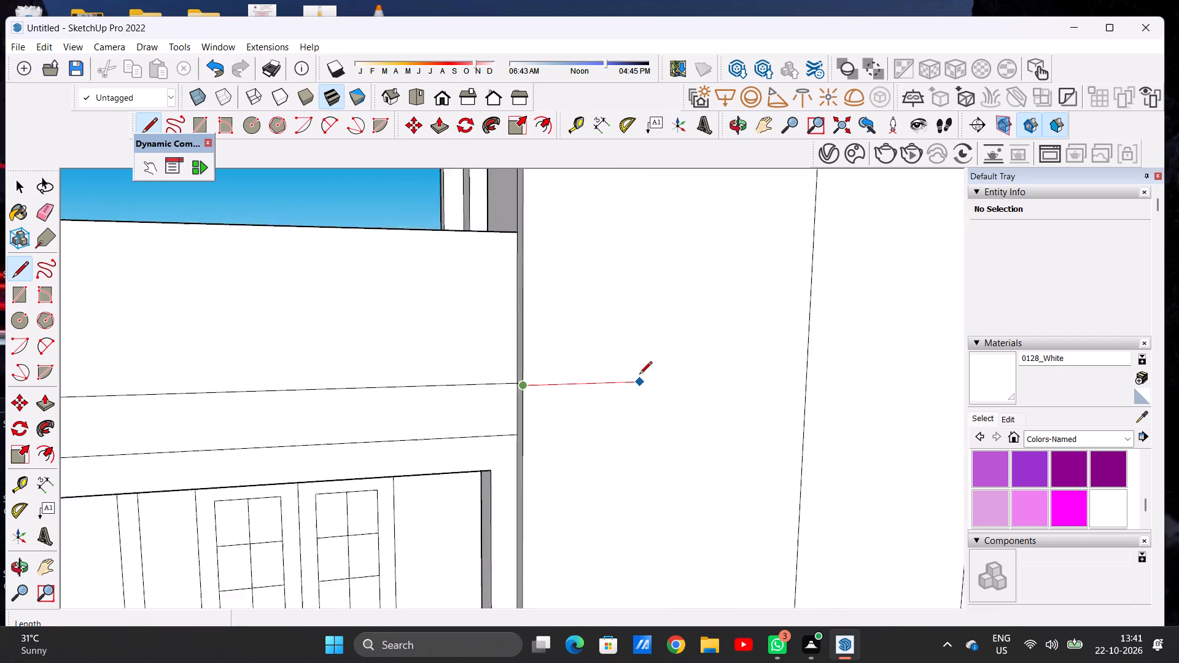
pyautogui.scroll(-3, 516, 319)
pyautogui.scroll(1, 515, 319)
pyautogui.scroll(-15, 515, 319)
pyautogui.scroll(6, 535, 344)
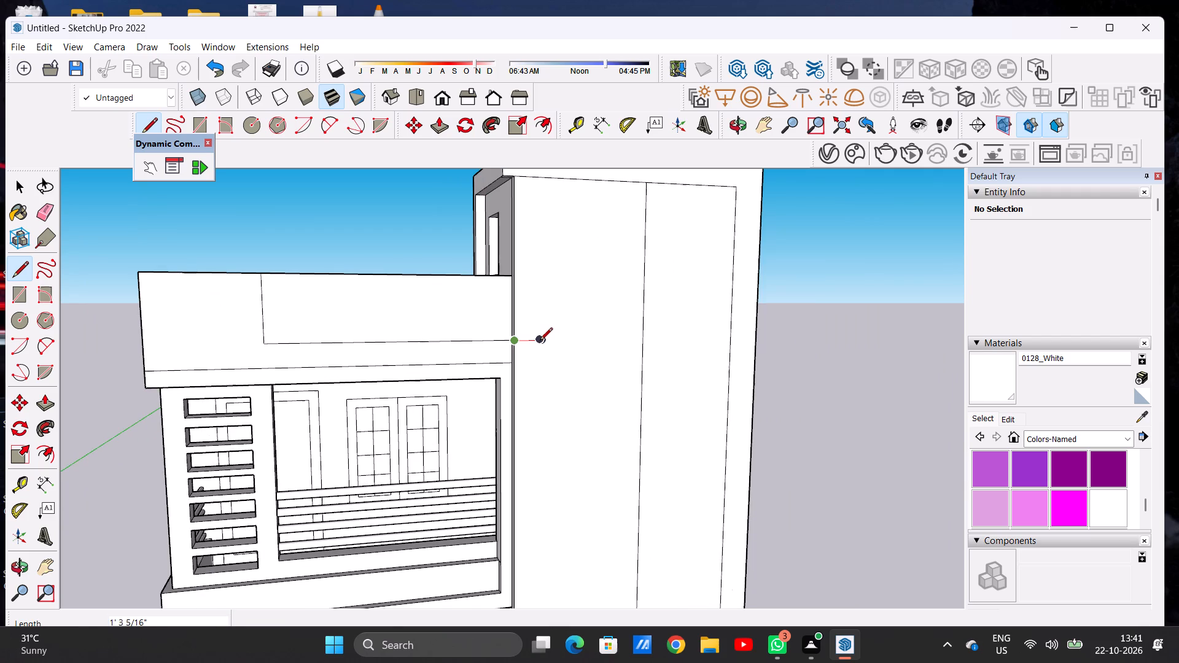
pyautogui.click(534, 341)
pyautogui.scroll(-6, 550, 322)
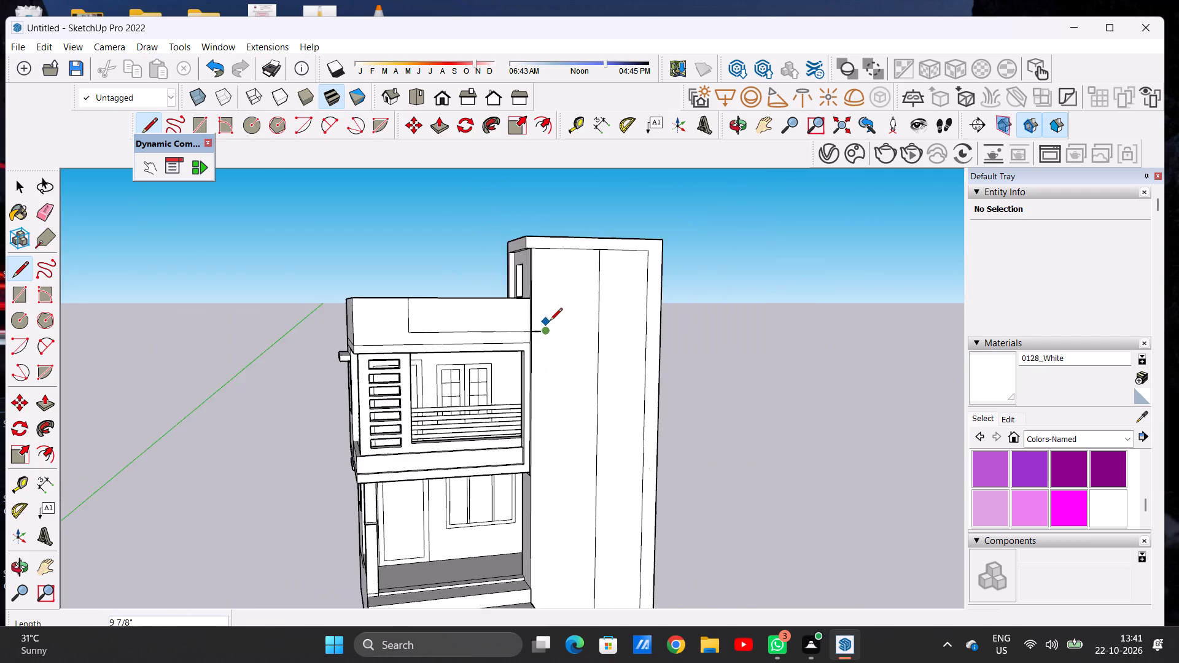
pyautogui.scroll(-8, 550, 322)
pyautogui.scroll(8, 559, 362)
pyautogui.scroll(-13, 489, 335)
pyautogui.scroll(3, 508, 375)
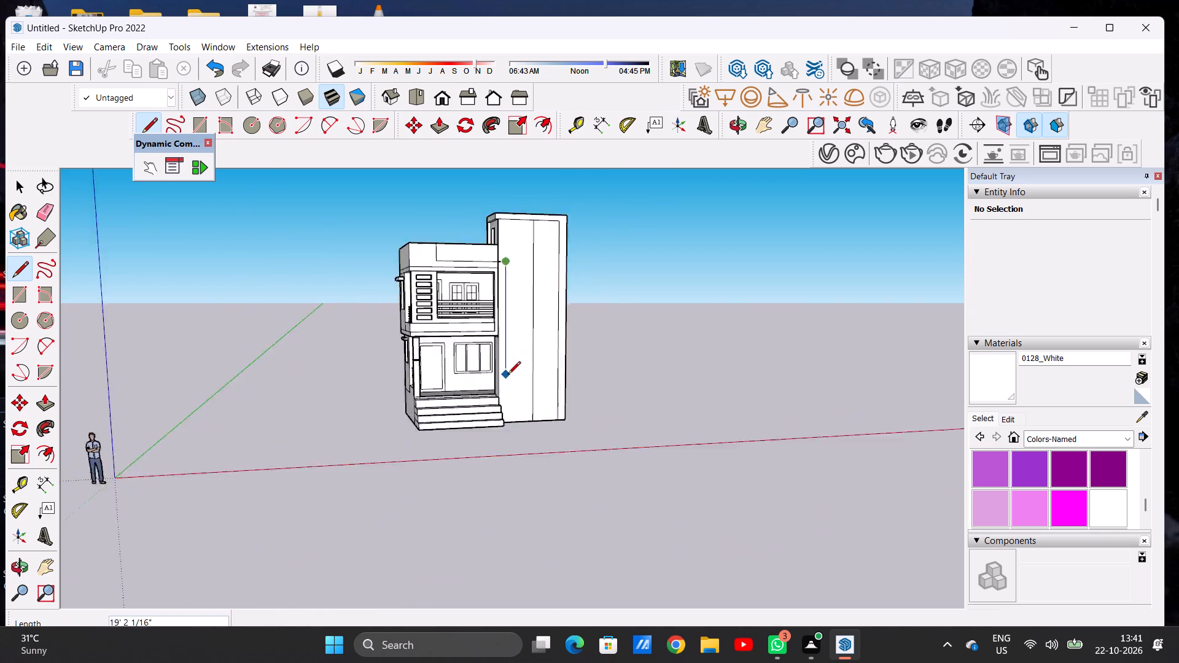
pyautogui.scroll(11, 508, 375)
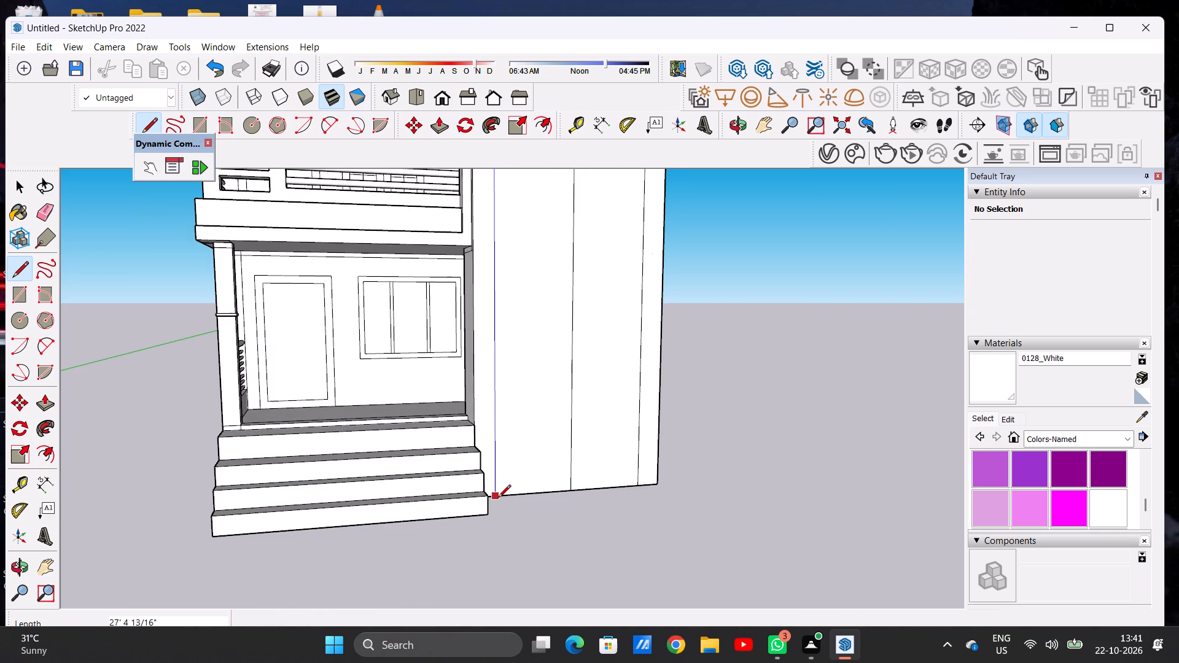
pyautogui.click(498, 498)
pyautogui.press('space')
# Examine the tall block's front face and the line running across from the parapet.
pyautogui.scroll(-10, 484, 417)
pyautogui.moveTo(520, 414); pyautogui.dragTo(459, 408, button='middle')
pyautogui.scroll(-5, 448, 410)
pyautogui.scroll(8, 658, 258)
pyautogui.scroll(-4, 656, 300)
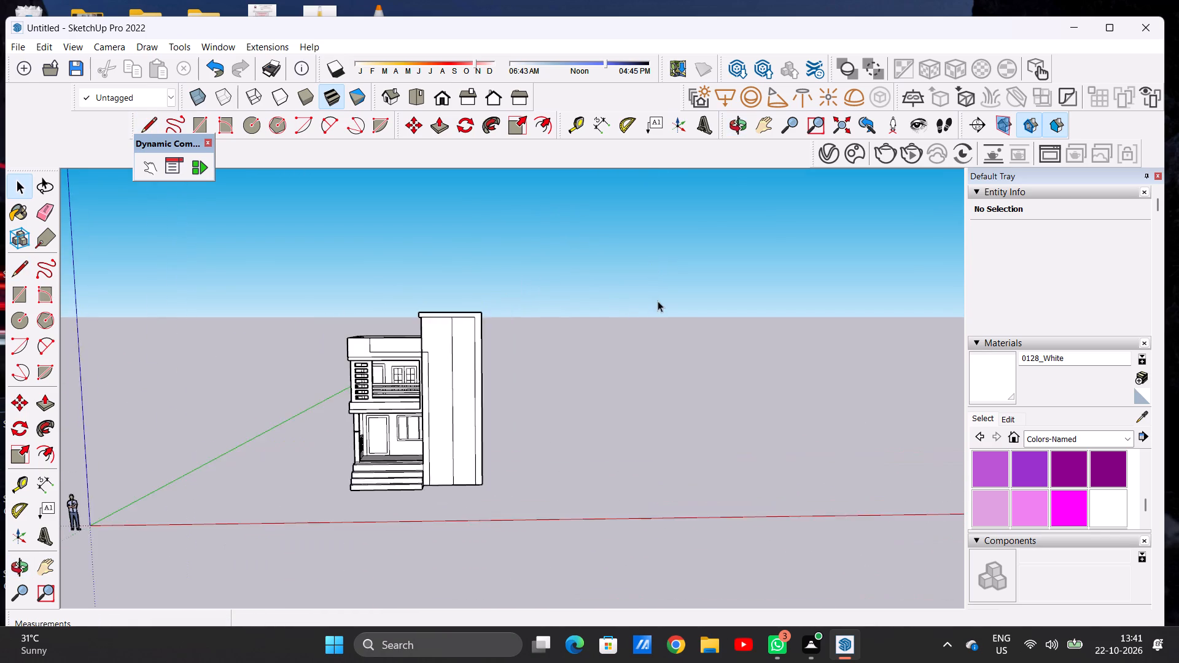
pyautogui.scroll(-8, 658, 301)
pyautogui.scroll(-1, 518, 384)
pyautogui.scroll(7, 518, 384)
pyautogui.scroll(7, 490, 338)
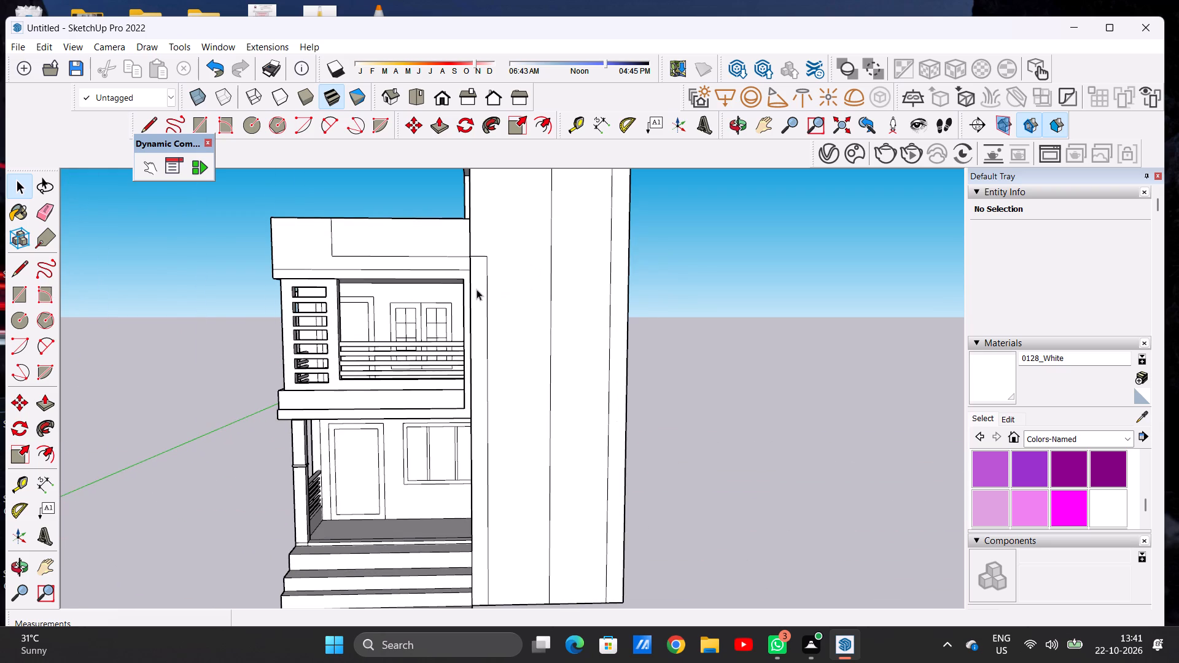
pyautogui.scroll(-3, 425, 297)
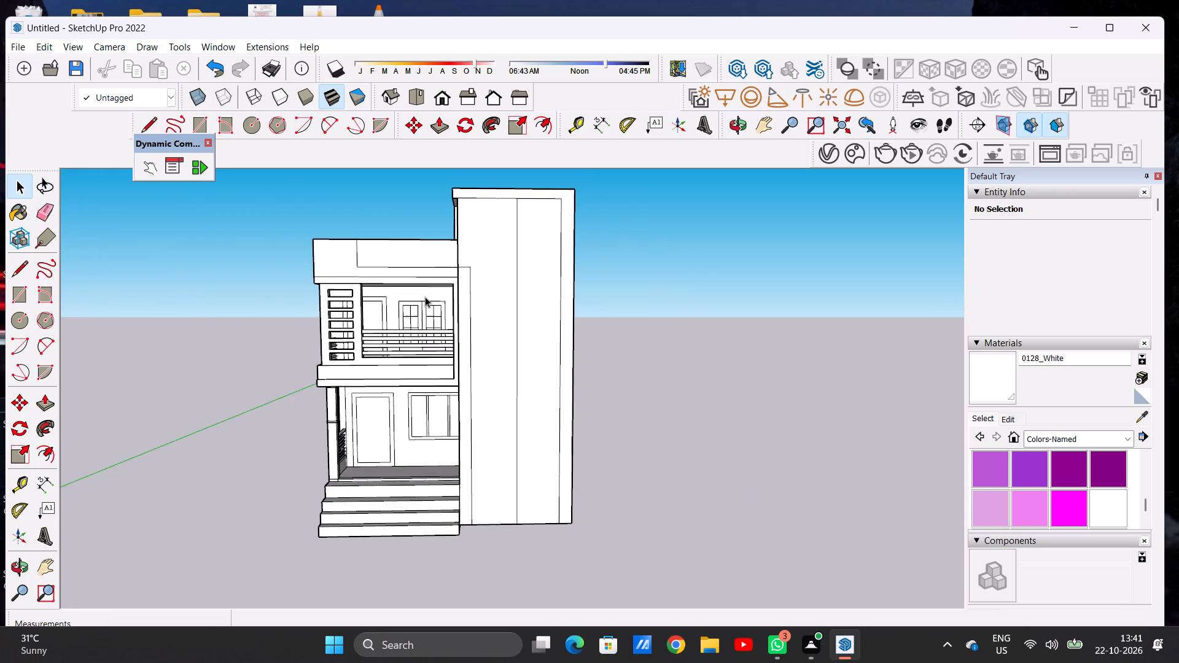
pyautogui.scroll(-6, 434, 263)
pyautogui.scroll(7, 459, 250)
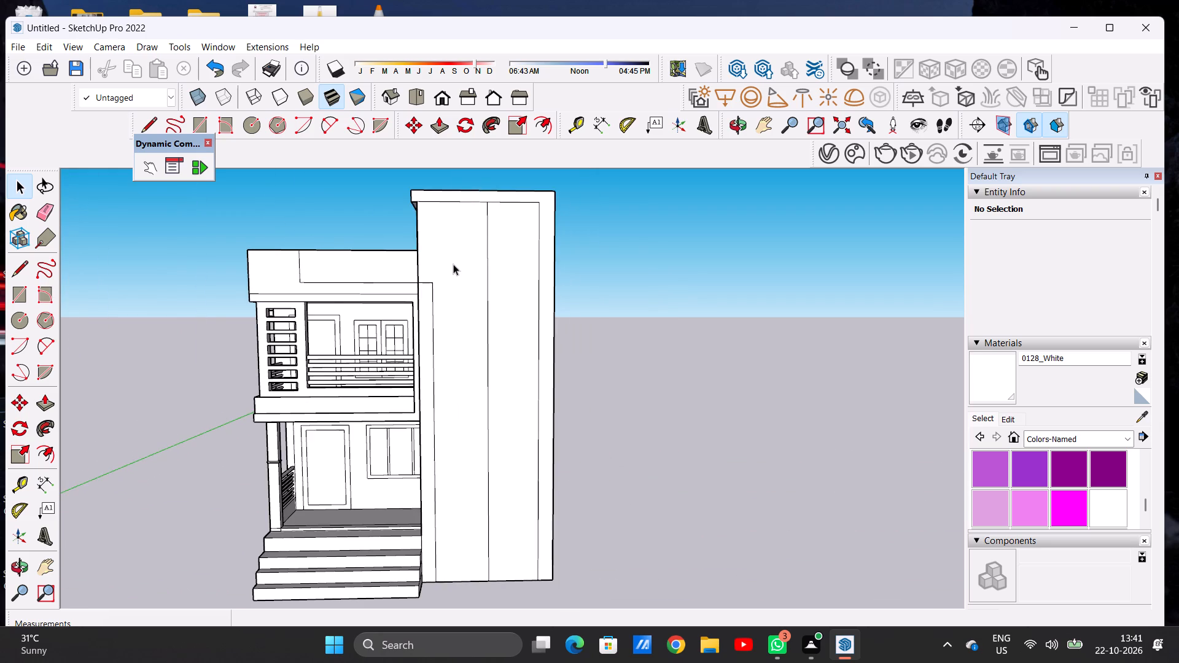
pyautogui.scroll(6, 453, 264)
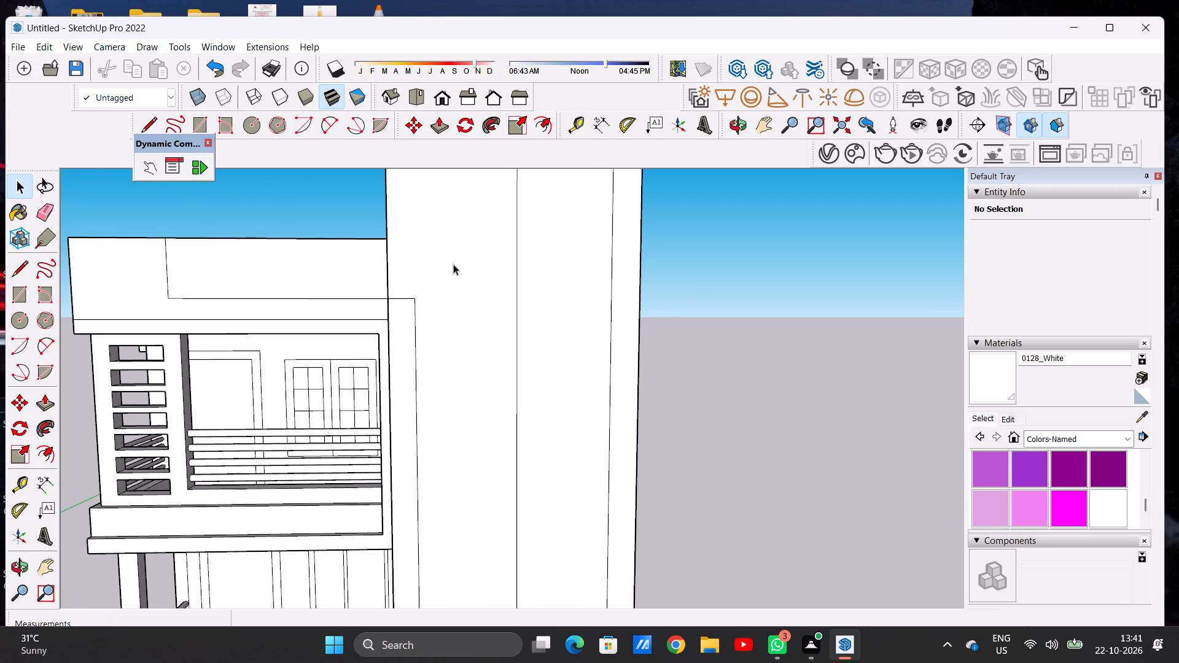
# Draw a panel outline about 19' 3/16" down from the tall block's top band and about 4' 1 9/16" across to the vertical centre line.
pyautogui.press('l')
pyautogui.scroll(-3, 453, 263)
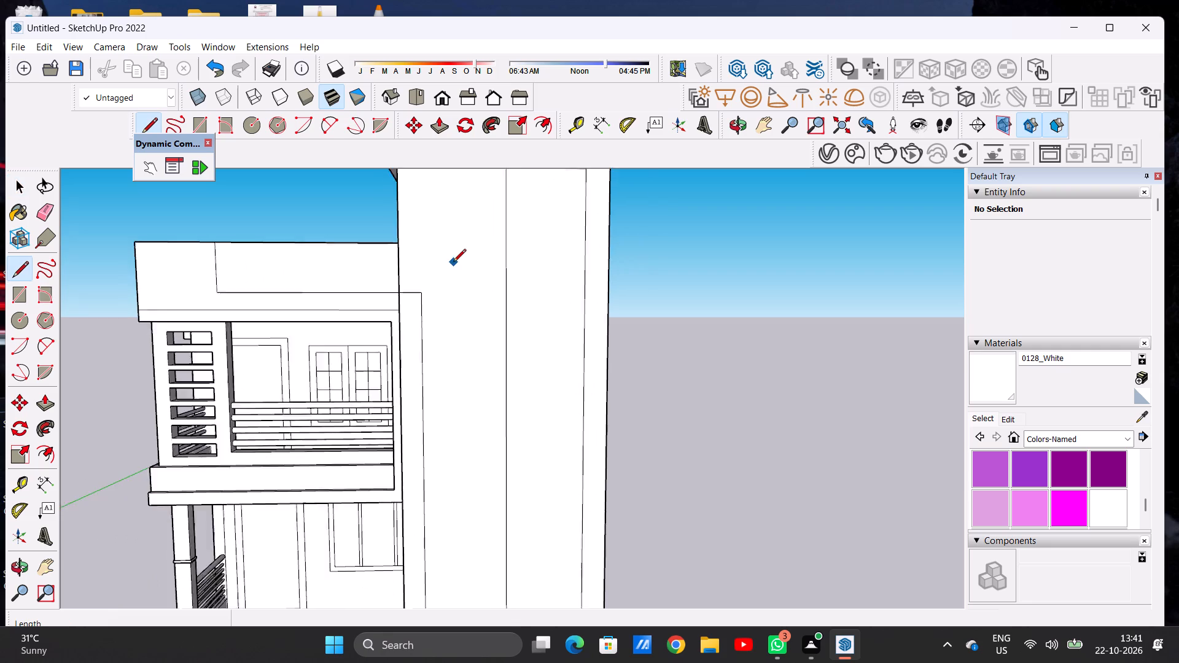
pyautogui.scroll(-2, 453, 263)
pyautogui.scroll(6, 460, 204)
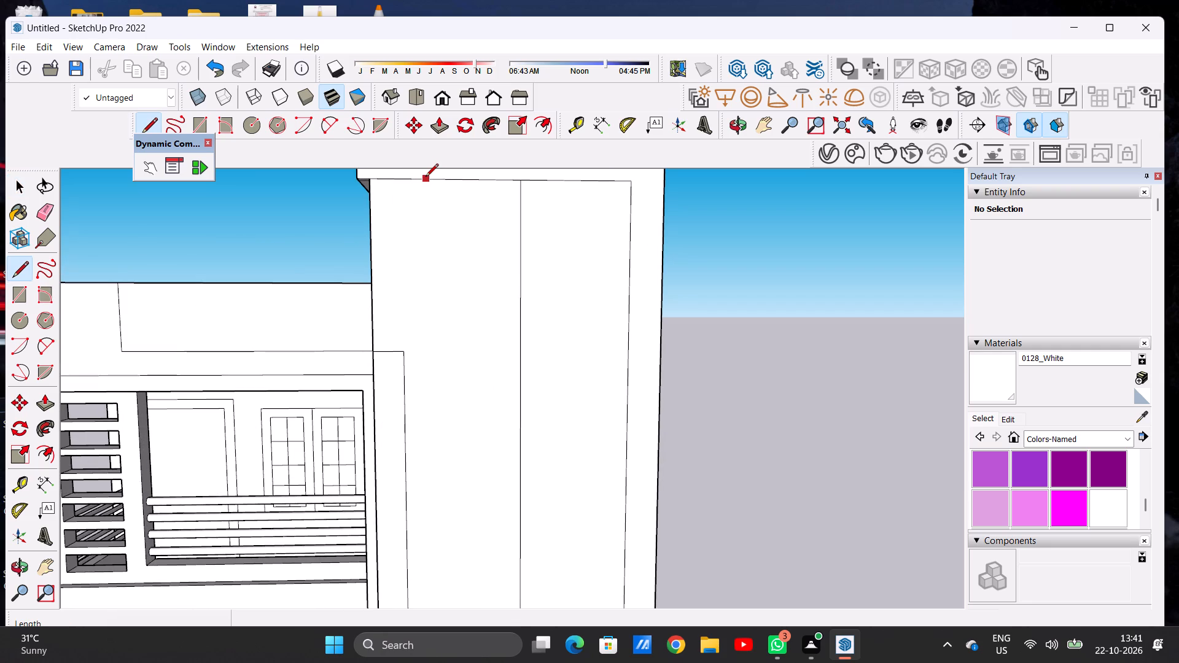
pyautogui.click(419, 181)
pyautogui.scroll(-4, 400, 201)
pyautogui.scroll(1, 400, 201)
pyautogui.scroll(-10, 400, 201)
pyautogui.scroll(4, 432, 393)
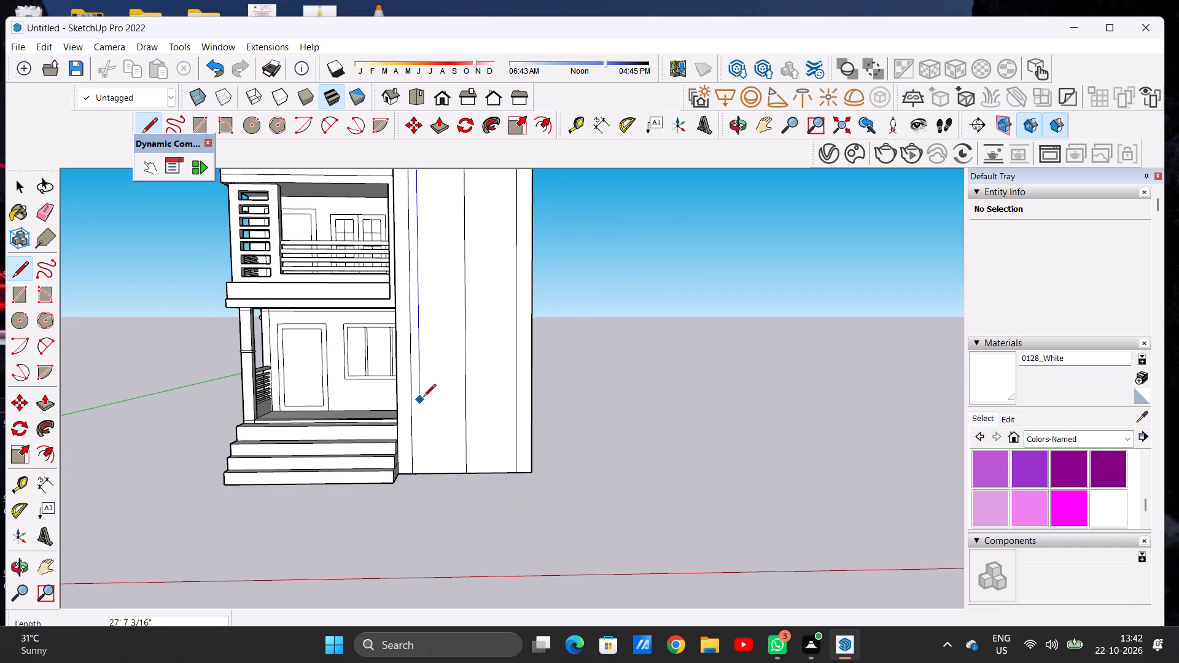
pyautogui.click(414, 303)
pyautogui.click(463, 305)
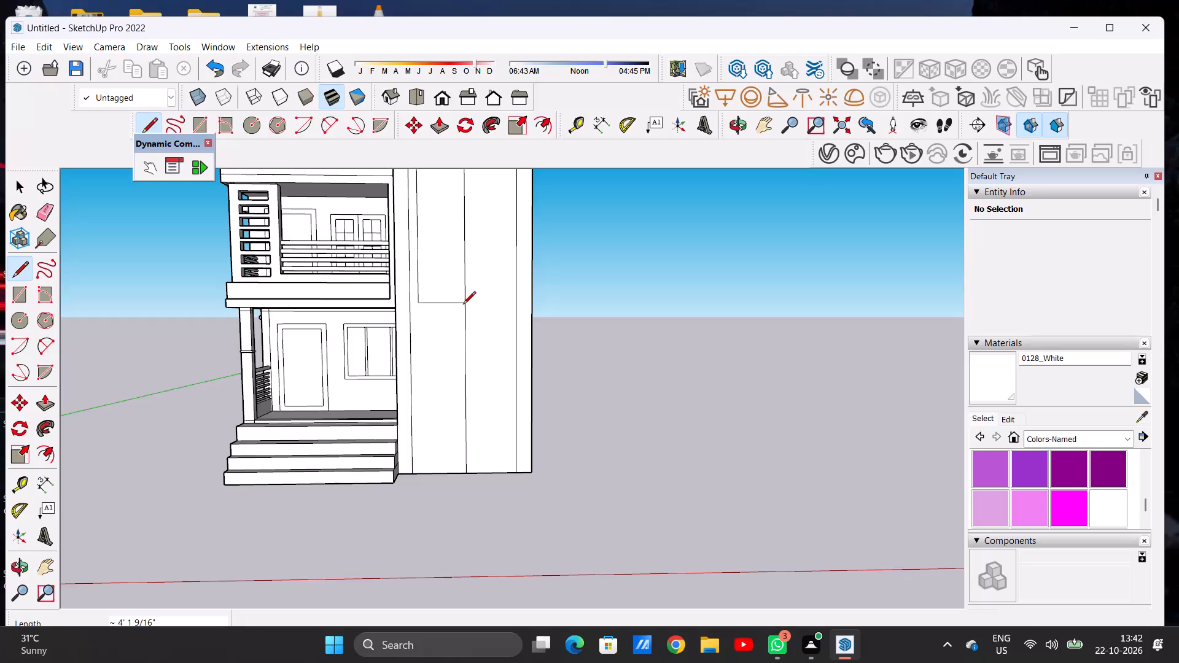
pyautogui.press('space')
# Examine the new panel outline on the tall block against the whole house front.
pyautogui.scroll(-4, 414, 309)
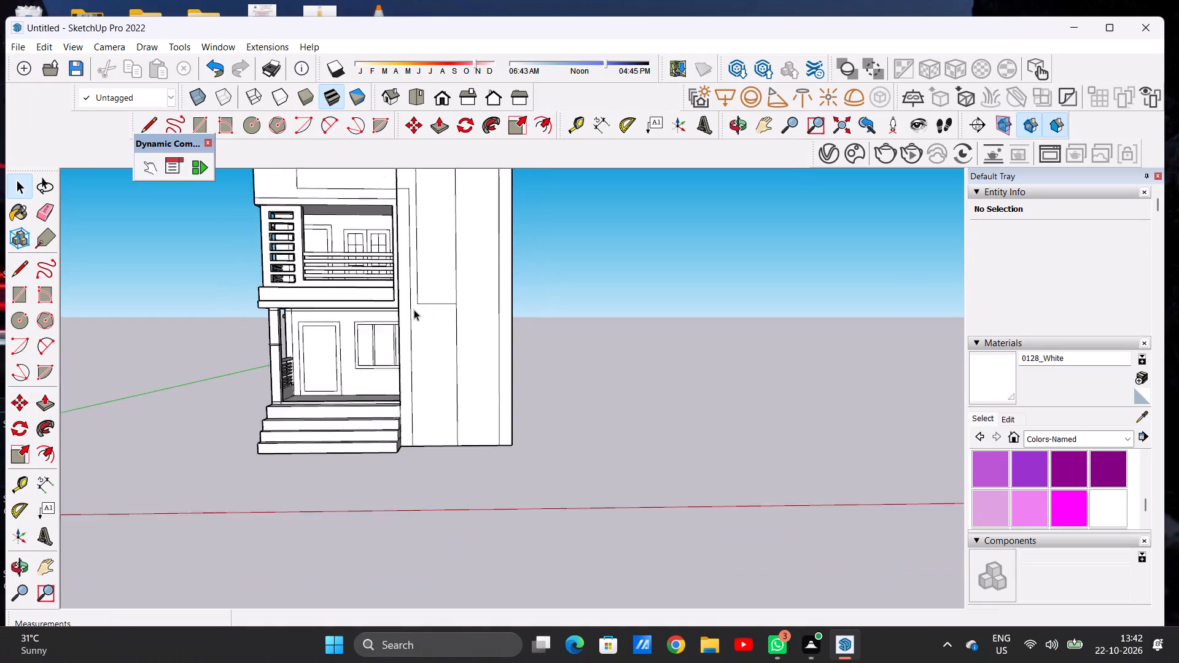
pyautogui.scroll(-7, 414, 309)
pyautogui.scroll(4, 432, 264)
pyautogui.scroll(-1, 432, 264)
pyautogui.scroll(9, 432, 264)
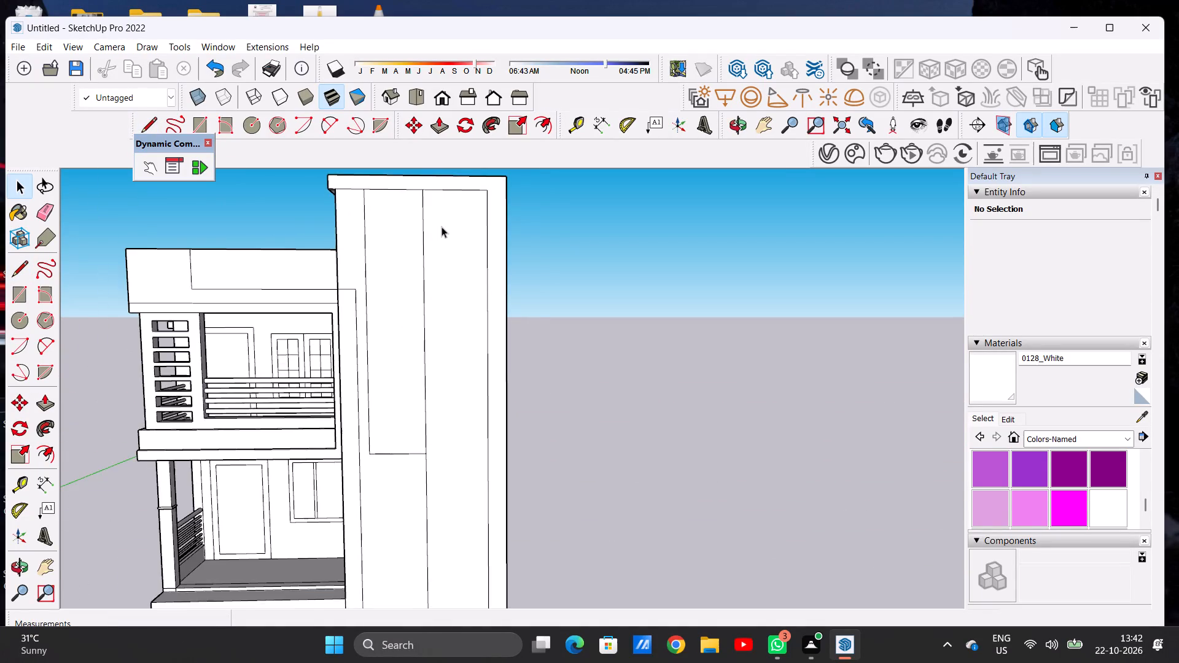
pyautogui.scroll(4, 442, 227)
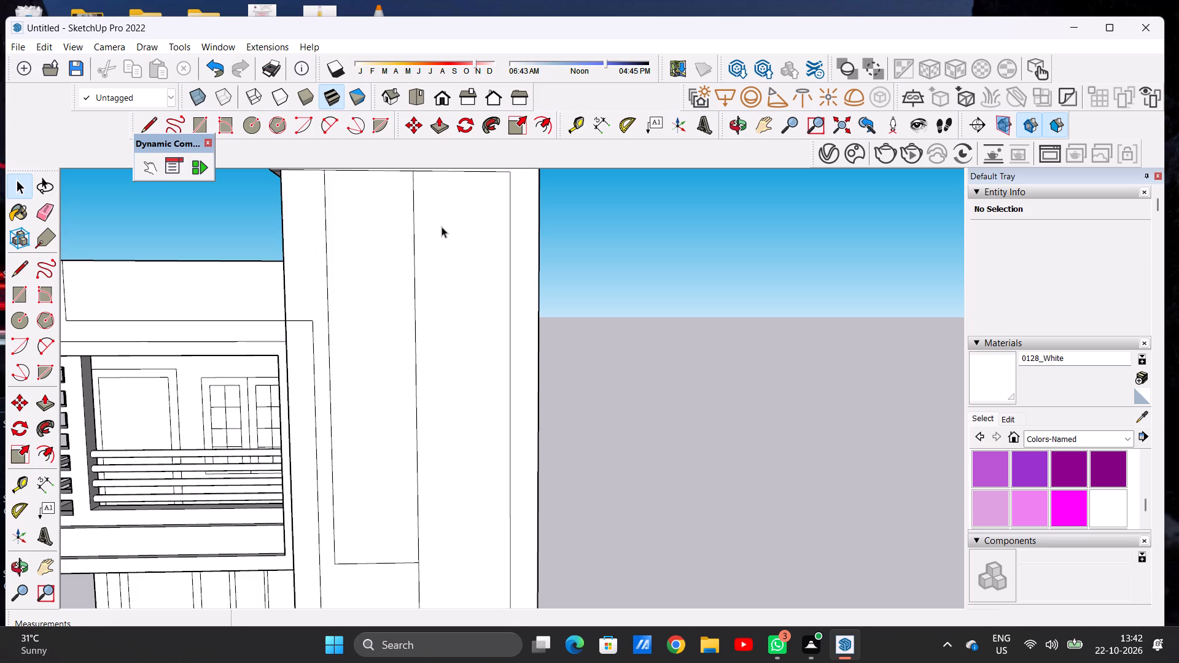
pyautogui.scroll(-4, 442, 220)
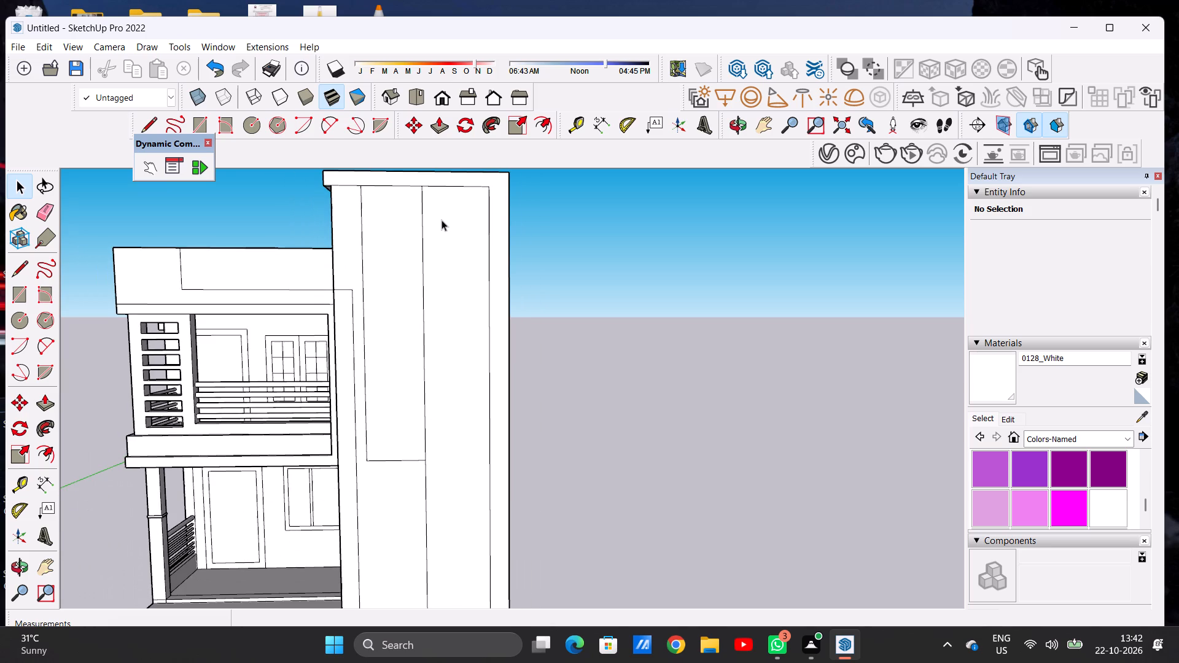
pyautogui.scroll(-3, 444, 236)
# Push/Pull the outlined panel on the tall block's front face outward about 10 3/16".
pyautogui.moveTo(444, 237); pyautogui.dragTo(436, 239, button='middle')
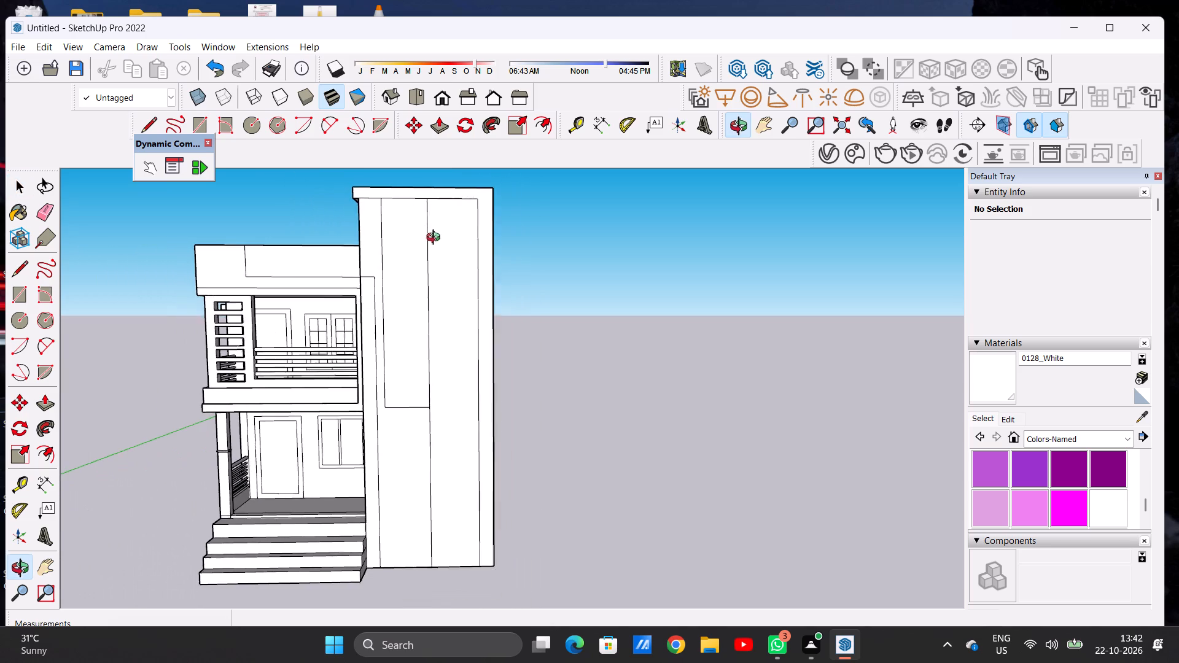
pyautogui.moveTo(436, 239); pyautogui.dragTo(338, 285, button='middle')
pyautogui.scroll(5, 391, 223)
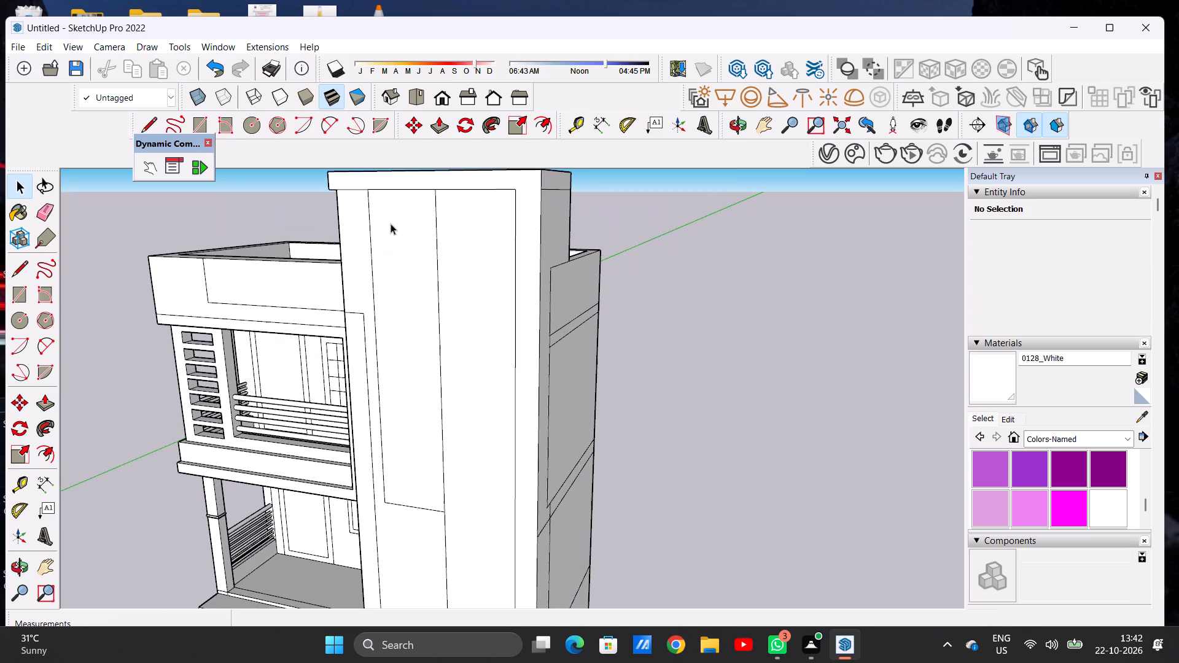
pyautogui.press('p')
pyautogui.click(400, 212)
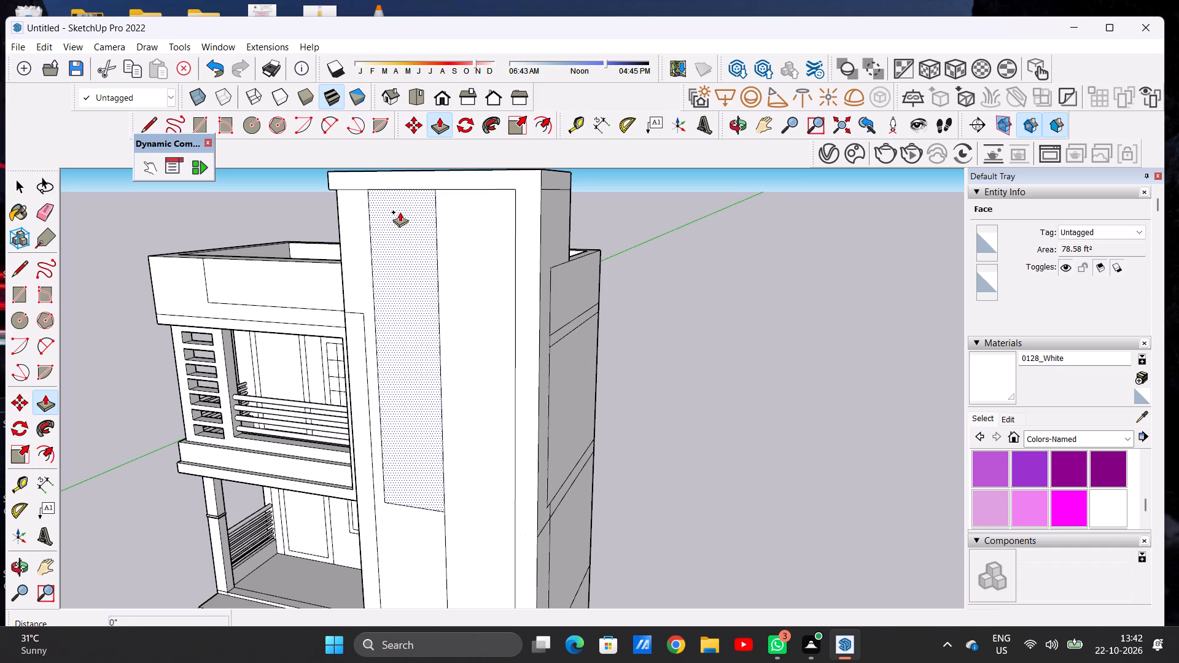
pyautogui.click(392, 213)
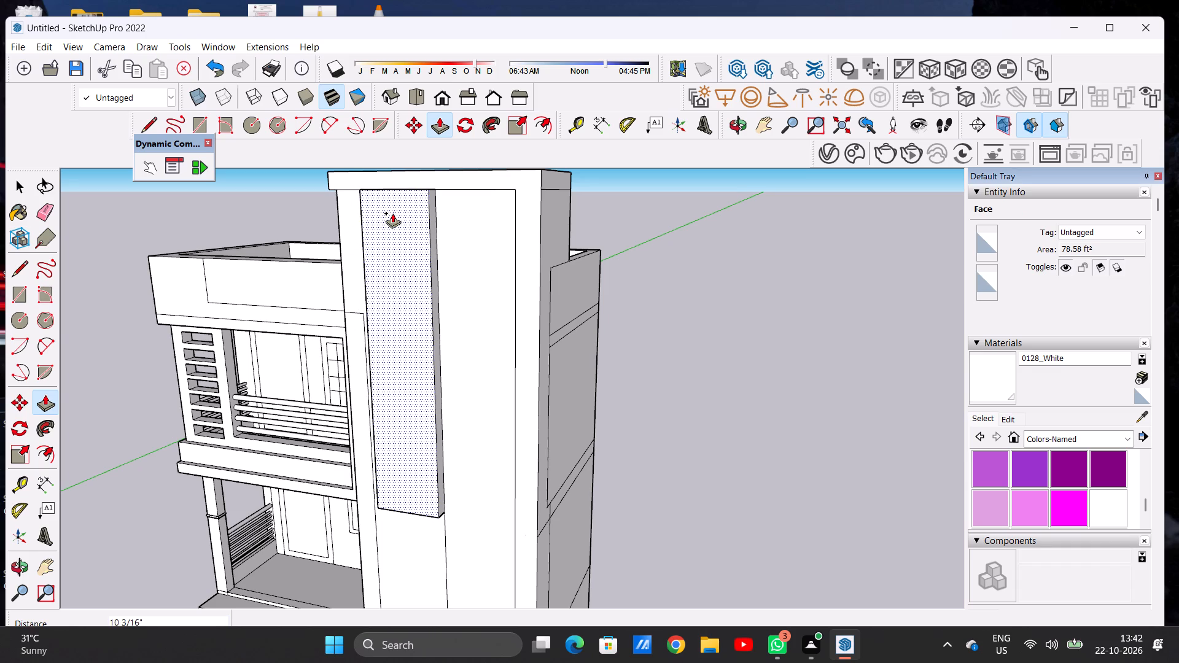
pyautogui.press('space')
# Draw a rectangle about 13' 9 11/16" by 2' 9 3/16" on the lower part of the raised panel's front face.
pyautogui.scroll(-9, 431, 257)
pyautogui.moveTo(411, 292); pyautogui.dragTo(499, 276, button='middle')
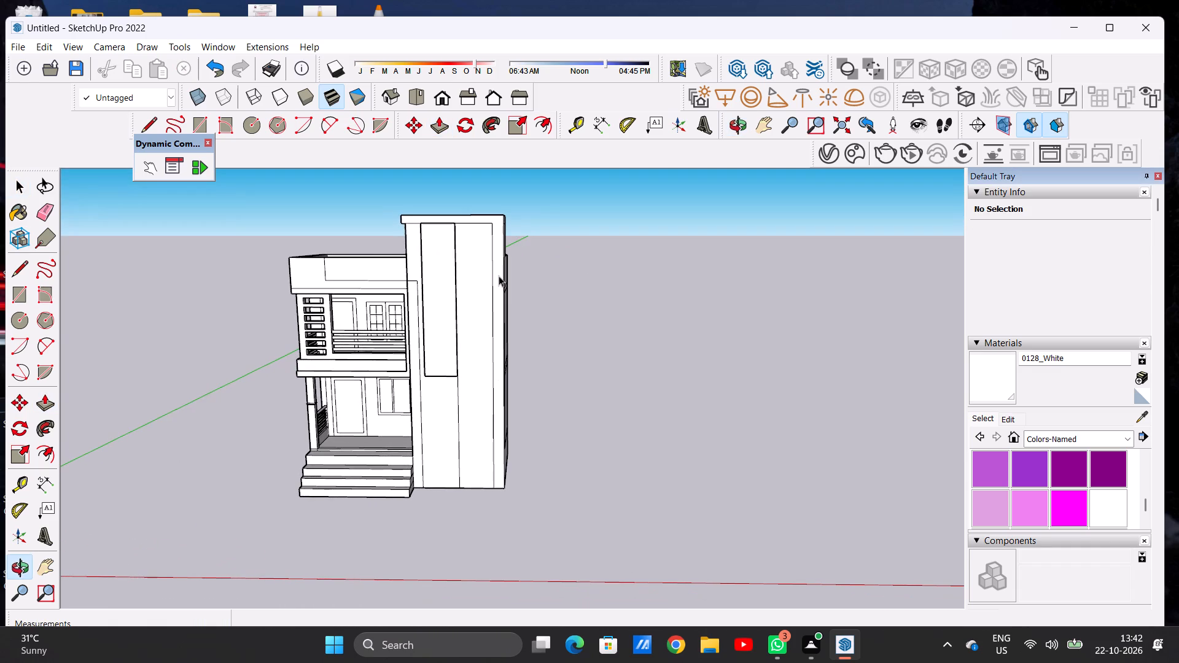
pyautogui.scroll(-3, 461, 299)
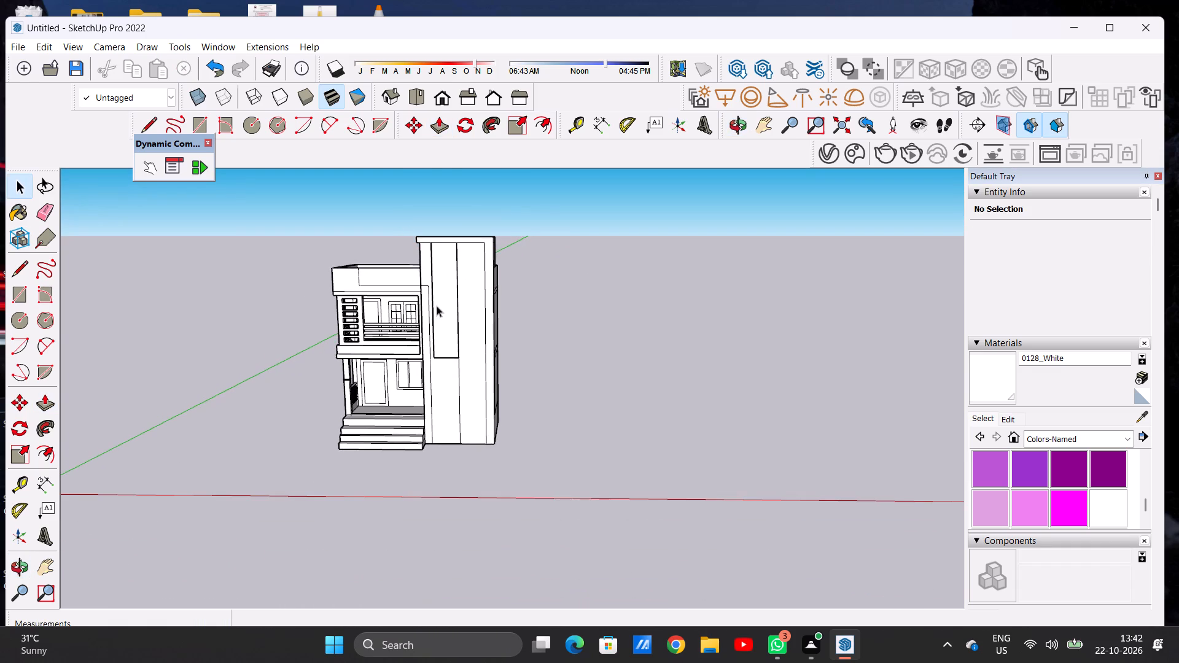
pyautogui.scroll(7, 437, 306)
pyautogui.press('r')
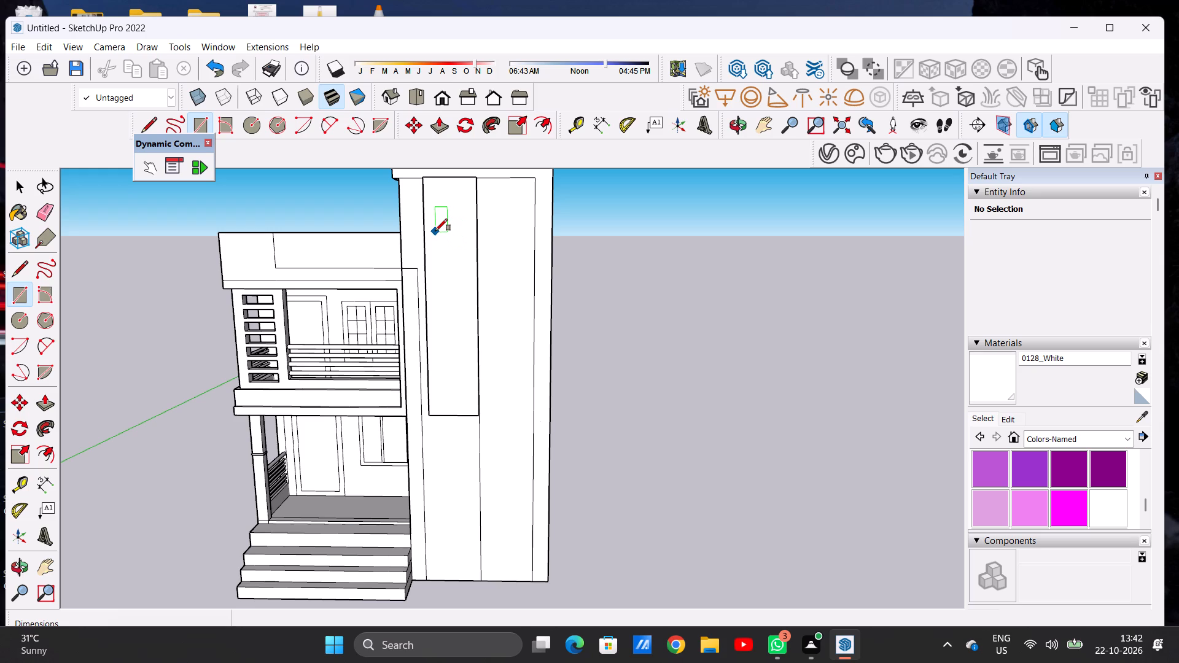
pyautogui.click(432, 230)
pyautogui.click(467, 228)
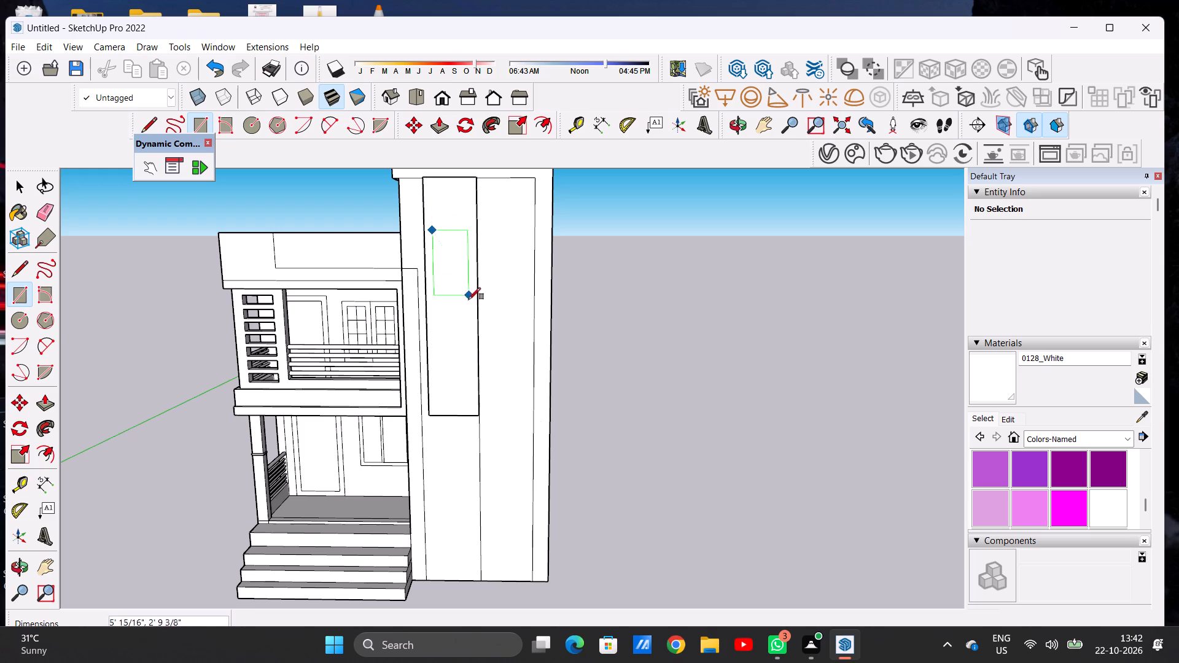
pyautogui.click(470, 401)
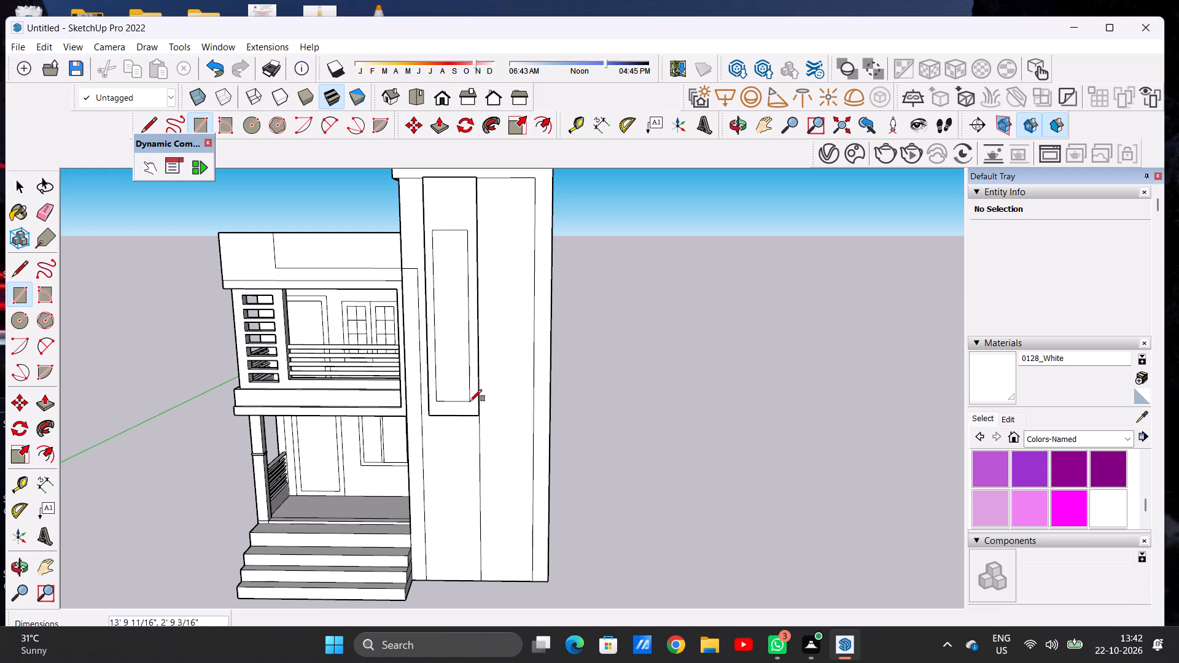
pyautogui.press('space')
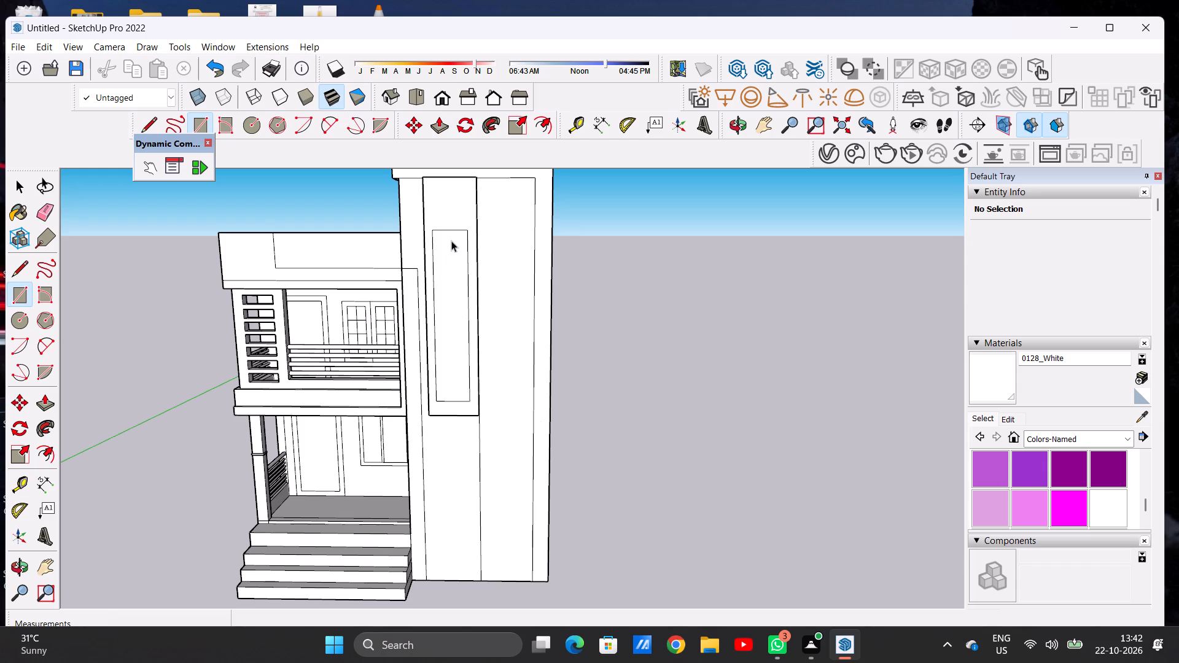
# Push/Pull the rectangle on the raised panel's front face inward about 4 3/16" to form a recess.
pyautogui.scroll(5, 451, 241)
pyautogui.press('p')
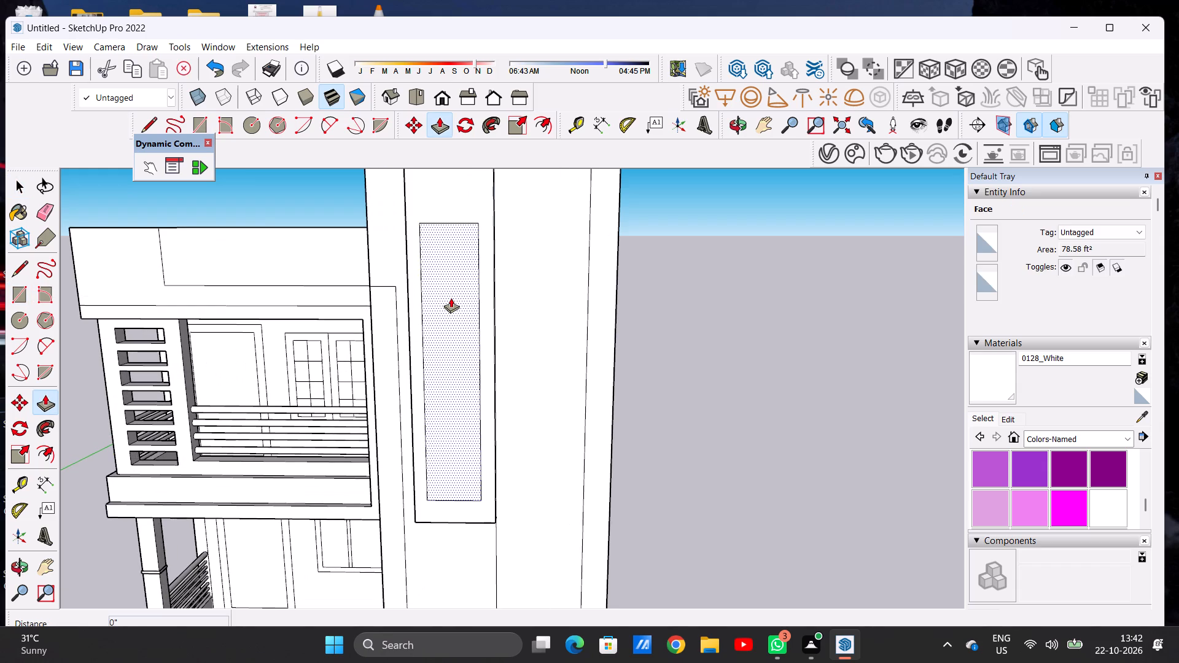
pyautogui.click(451, 298)
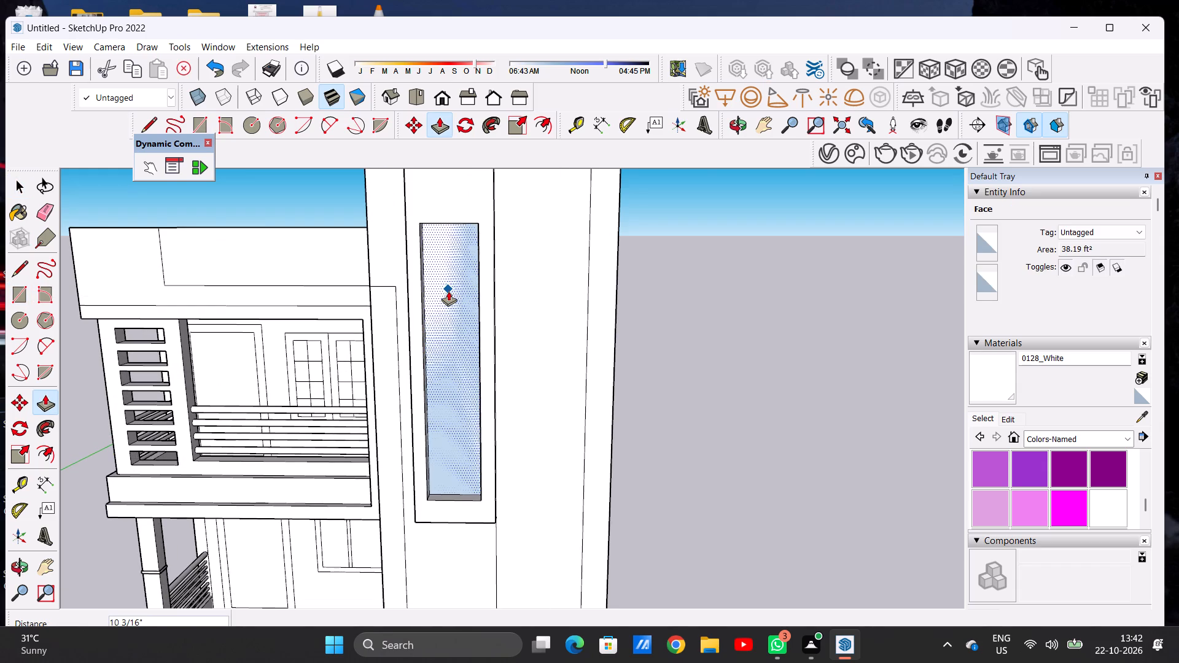
pyautogui.scroll(1, 456, 293)
pyautogui.scroll(-1, 456, 293)
pyautogui.scroll(10, 456, 293)
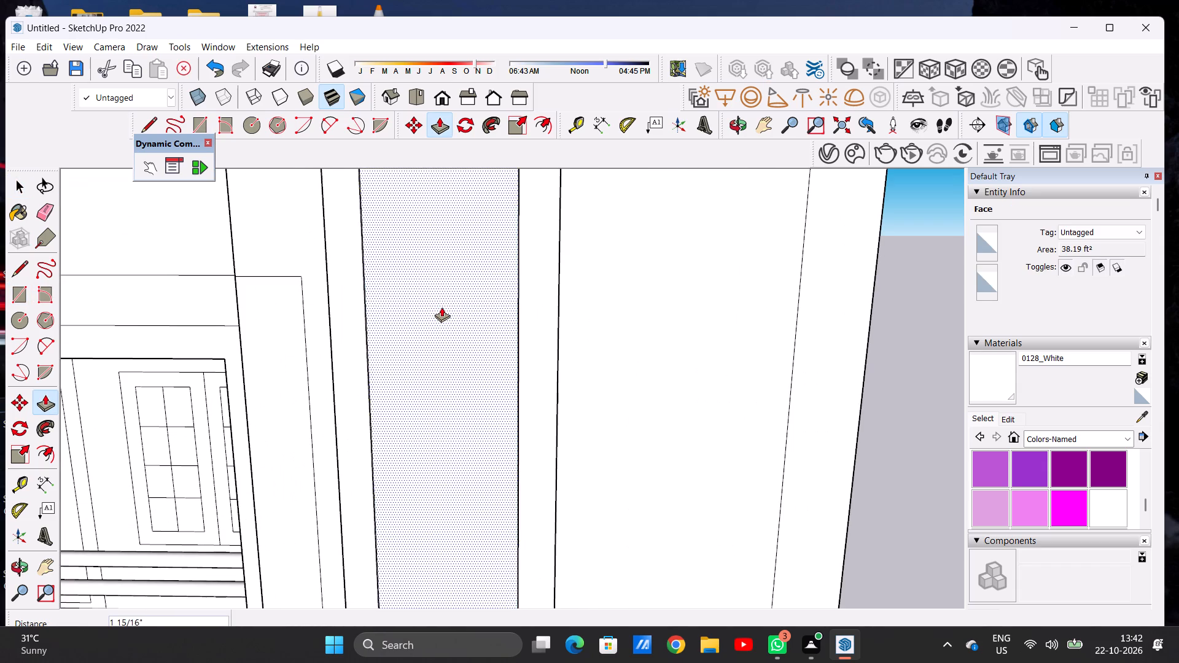
pyautogui.click(445, 304)
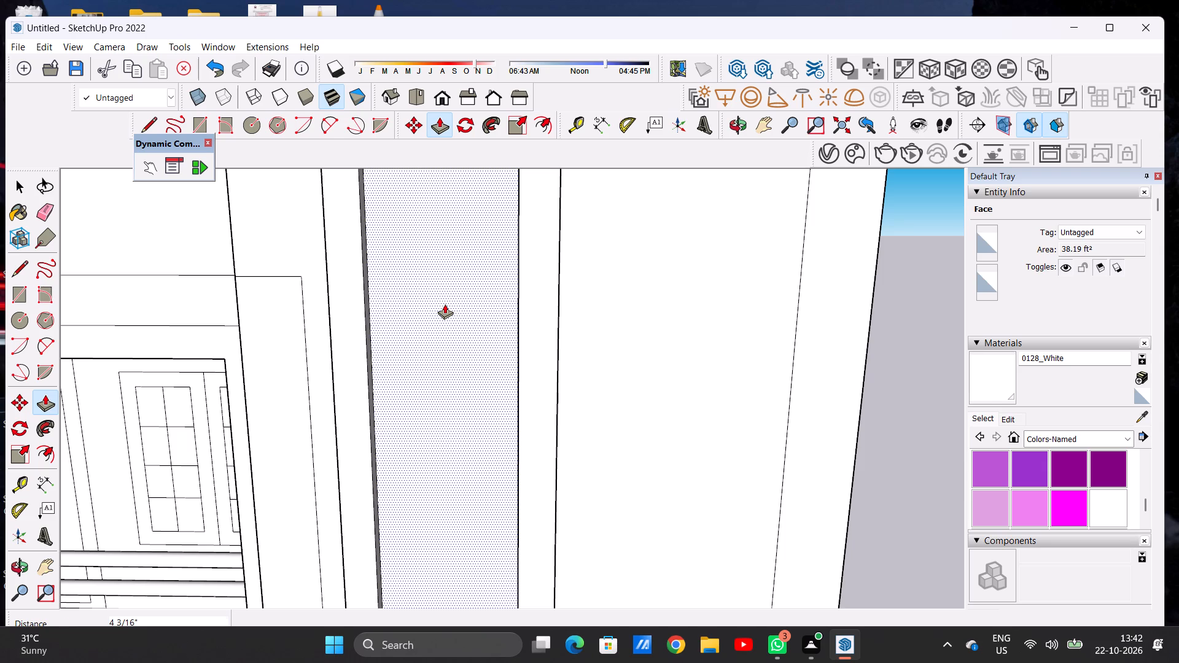
pyautogui.press('space')
pyautogui.scroll(-15, 429, 357)
pyautogui.scroll(4, 443, 359)
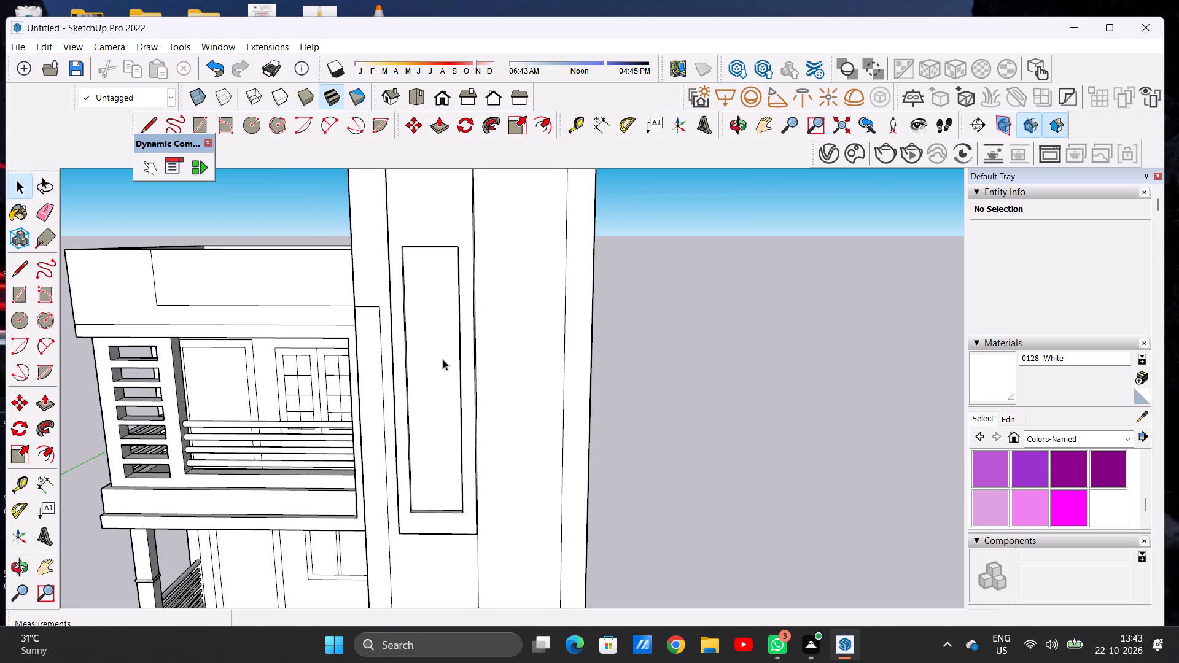
# Offset the outline of the panel's recessed face inward about 3 7/8".
pyautogui.scroll(7, 445, 328)
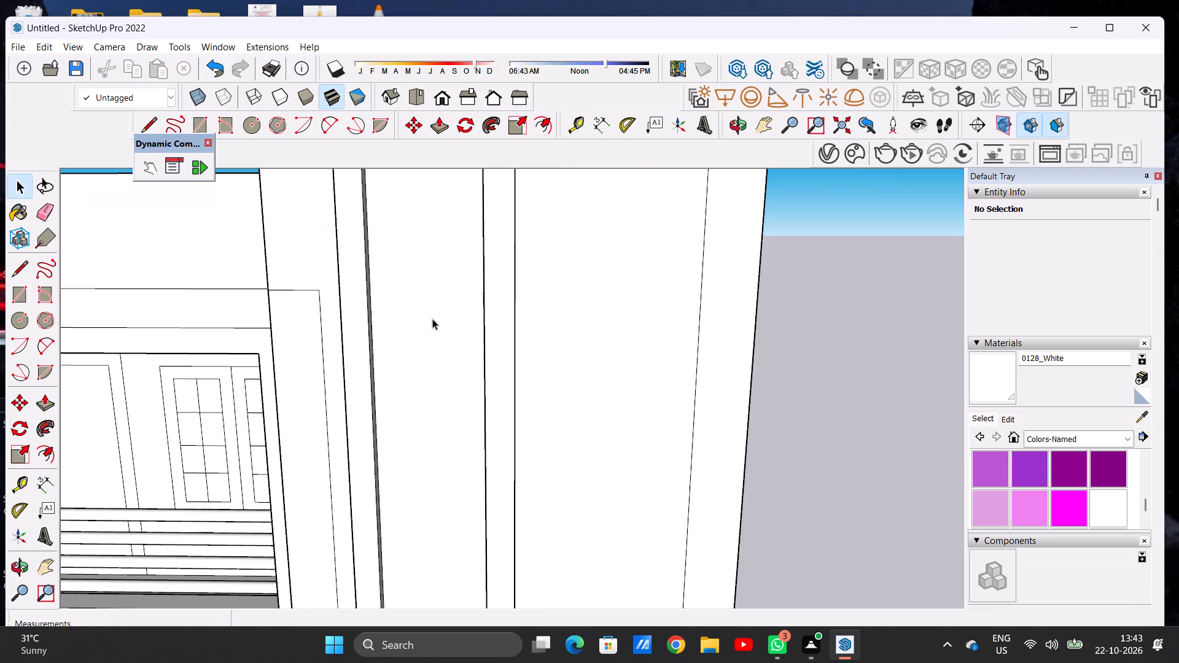
pyautogui.write('OF')
pyautogui.scroll(-2, 406, 271)
pyautogui.scroll(1, 406, 274)
pyautogui.scroll(-5, 406, 274)
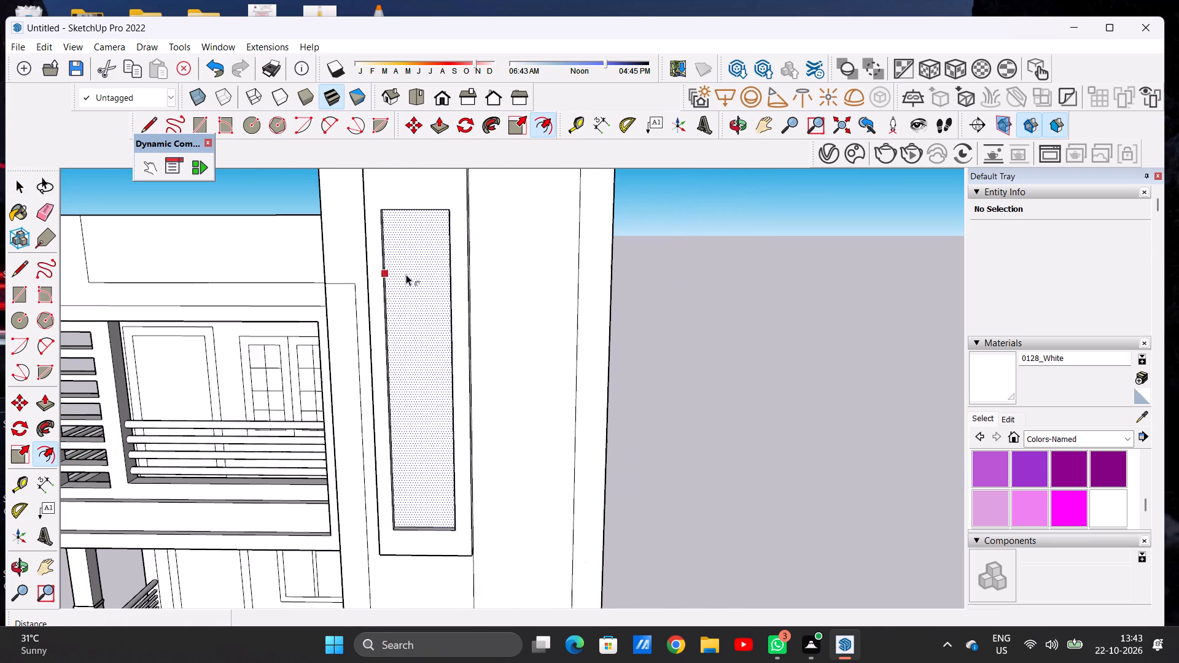
pyautogui.click(388, 214)
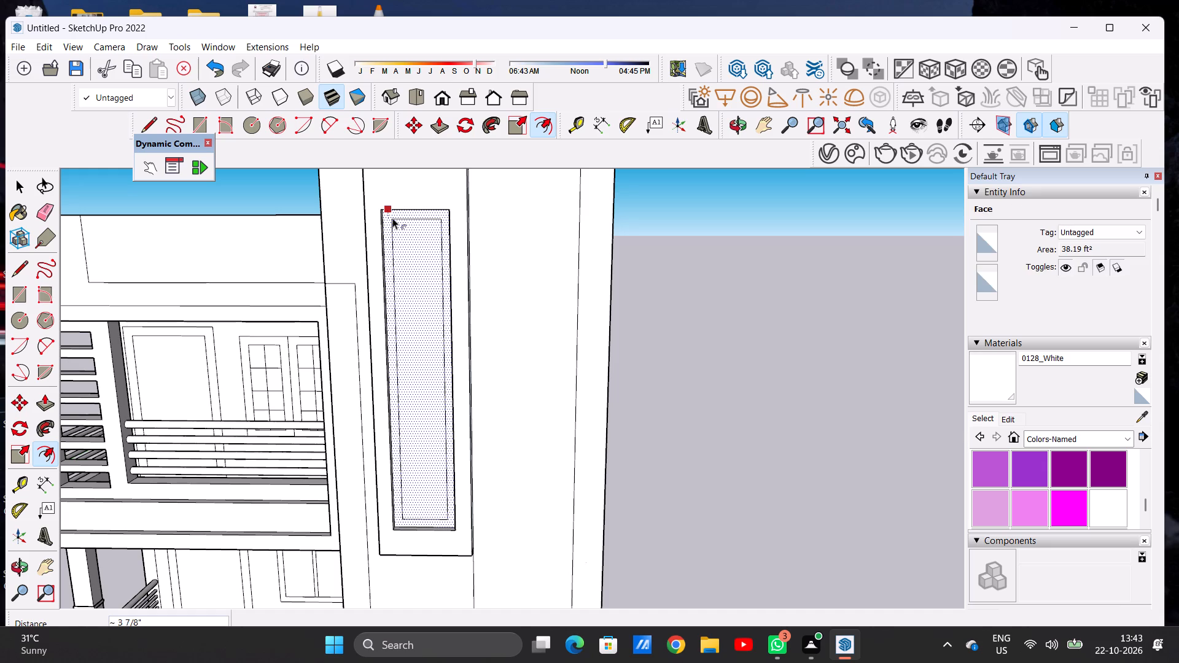
pyautogui.click(392, 218)
pyautogui.press('space')
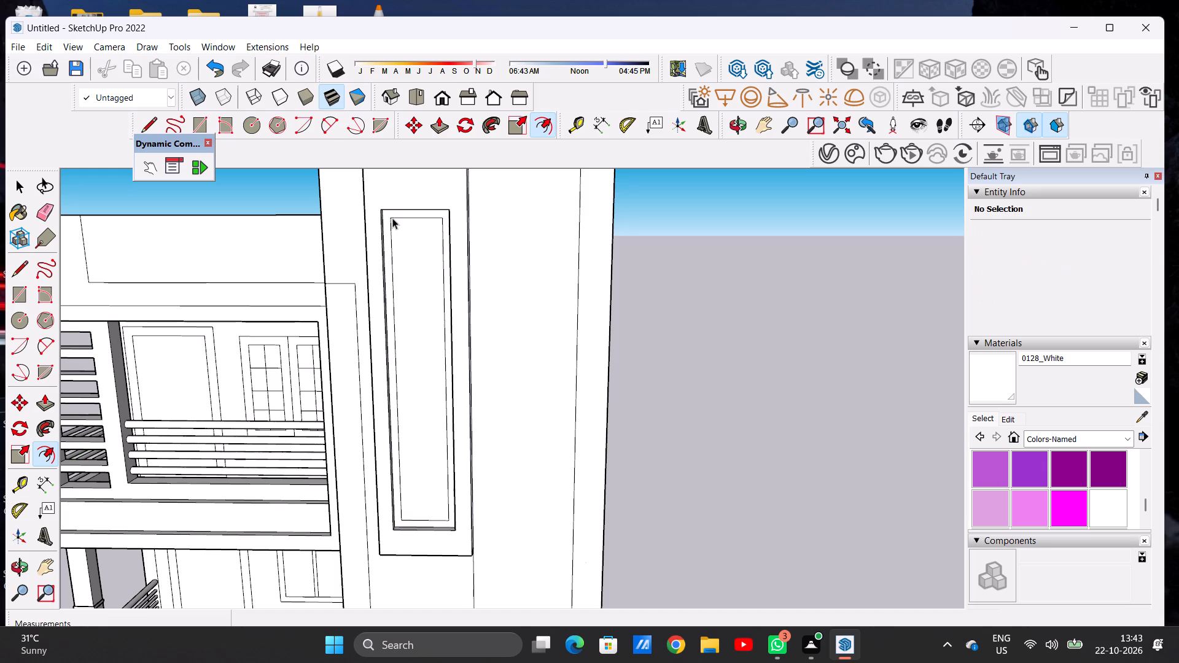
# Draw two horizontal lines about 2' 1 7/16" long across the recessed inner outline, splitting it into three stacked sections.
pyautogui.press('l')
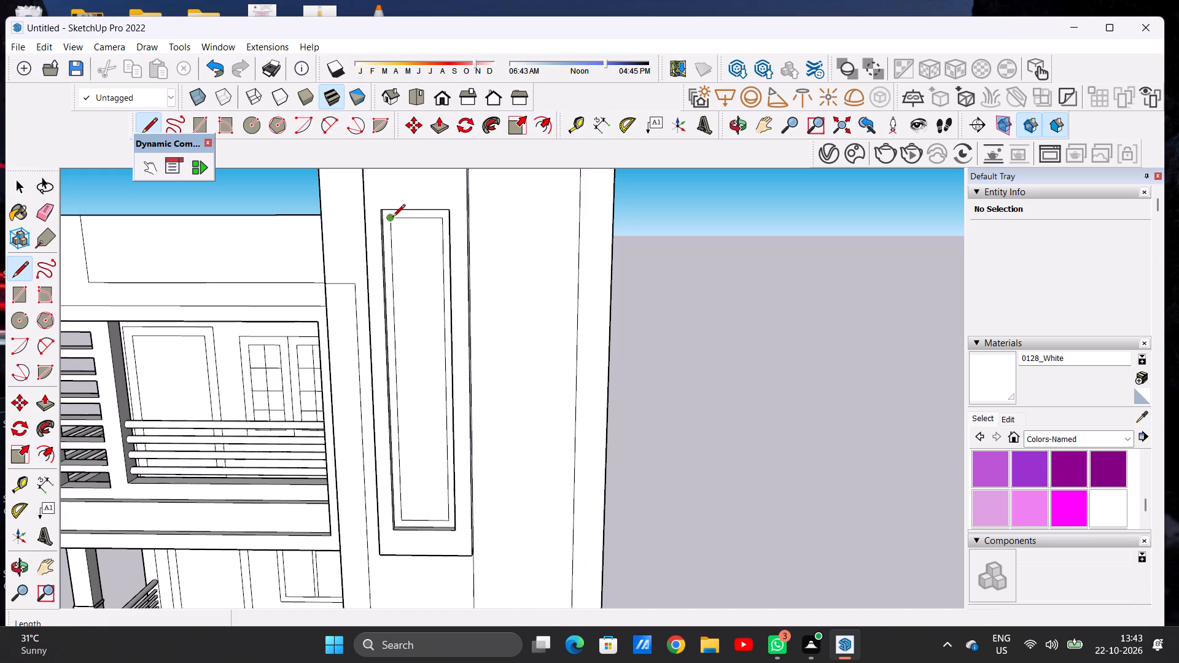
pyautogui.scroll(7, 391, 279)
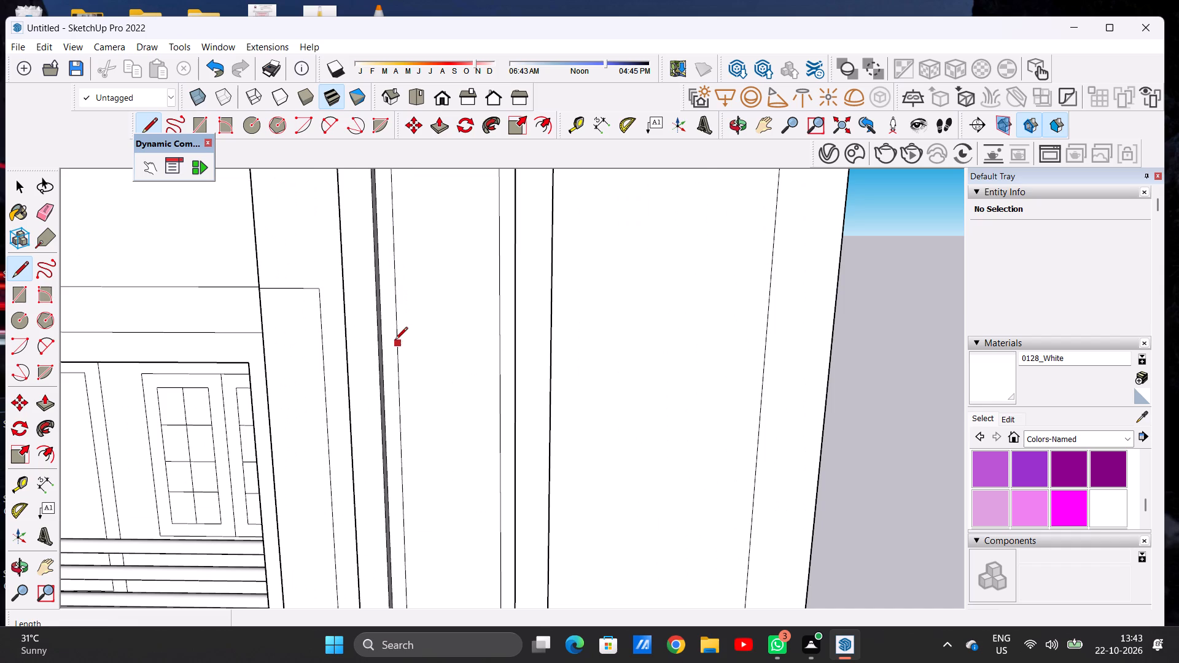
pyautogui.click(395, 337)
pyautogui.click(499, 335)
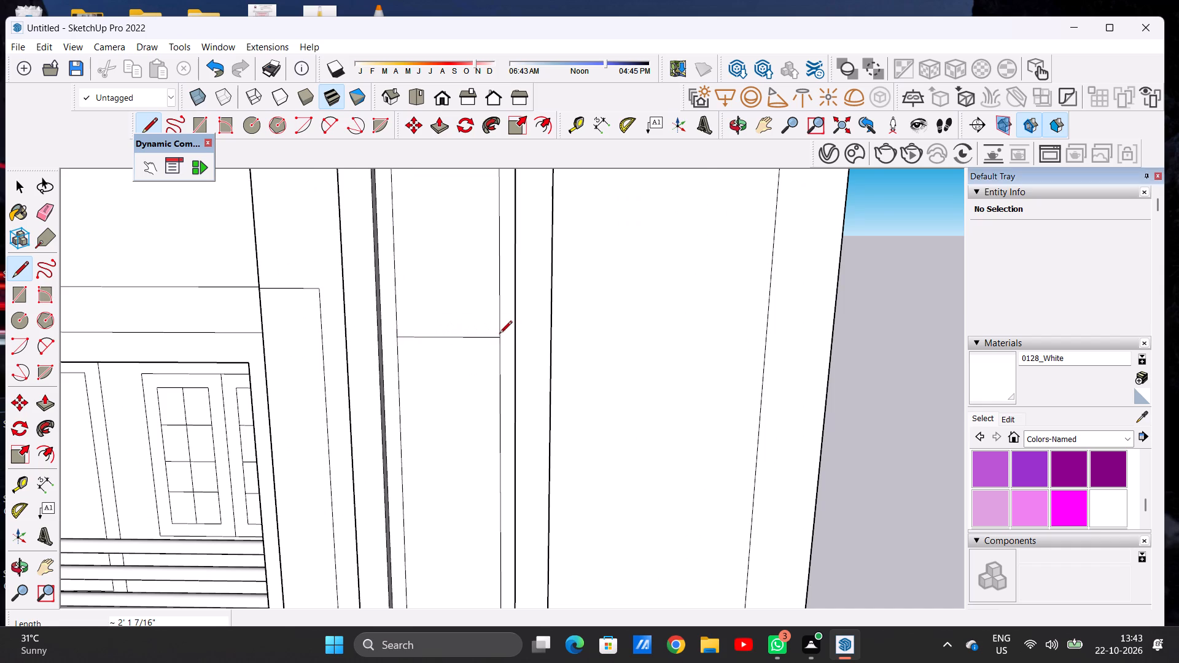
pyautogui.scroll(-9, 387, 265)
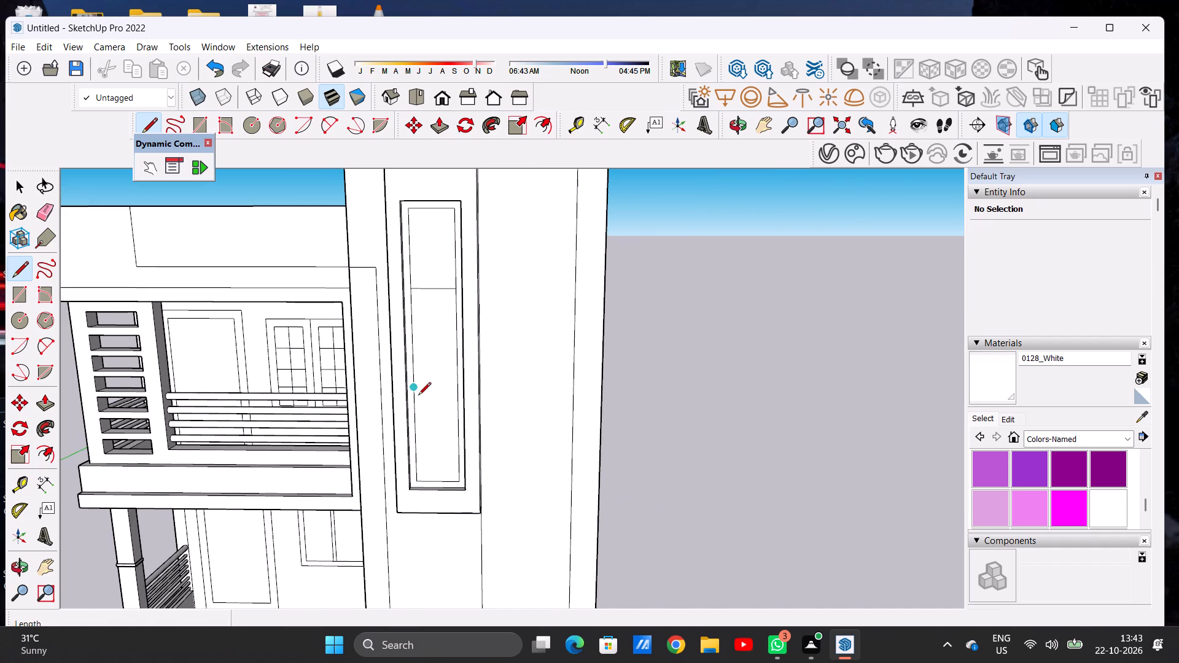
pyautogui.click(418, 397)
pyautogui.click(455, 394)
pyautogui.press('space')
# Divide the middle section with a vertical centre line about 5' 2 13/16" long and three horizontal lines about 2' 1 7/16" long.
pyautogui.scroll(4, 437, 396)
pyautogui.press('l')
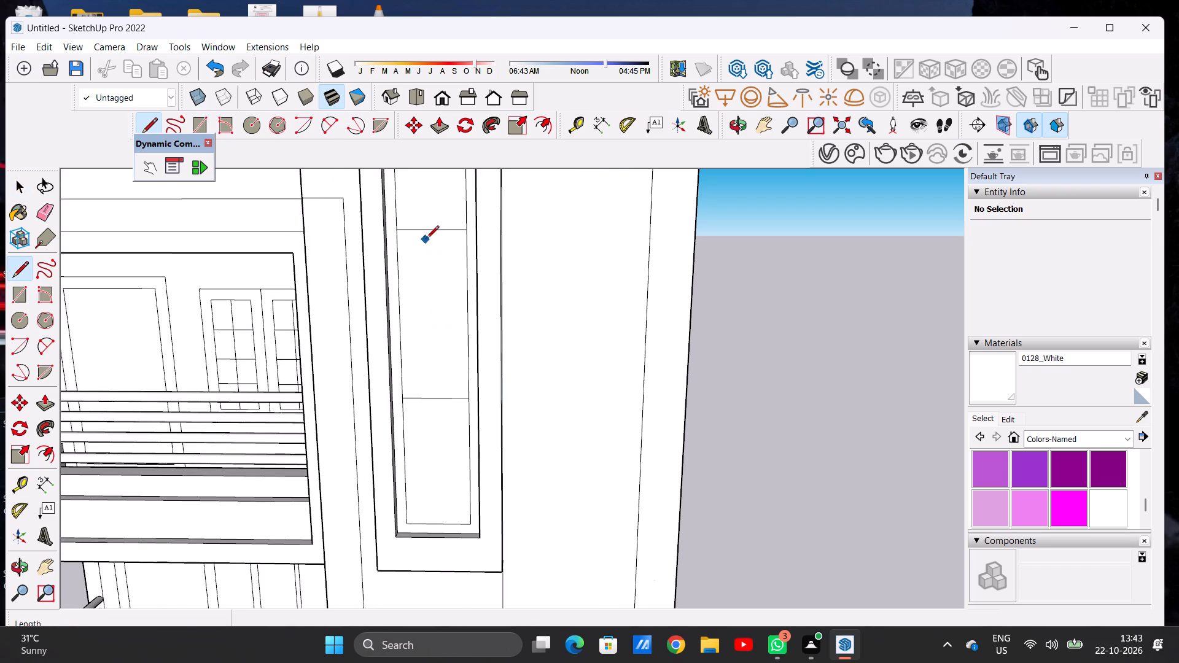
pyautogui.click(432, 233)
pyautogui.click(436, 396)
pyautogui.click(397, 272)
pyautogui.click(460, 272)
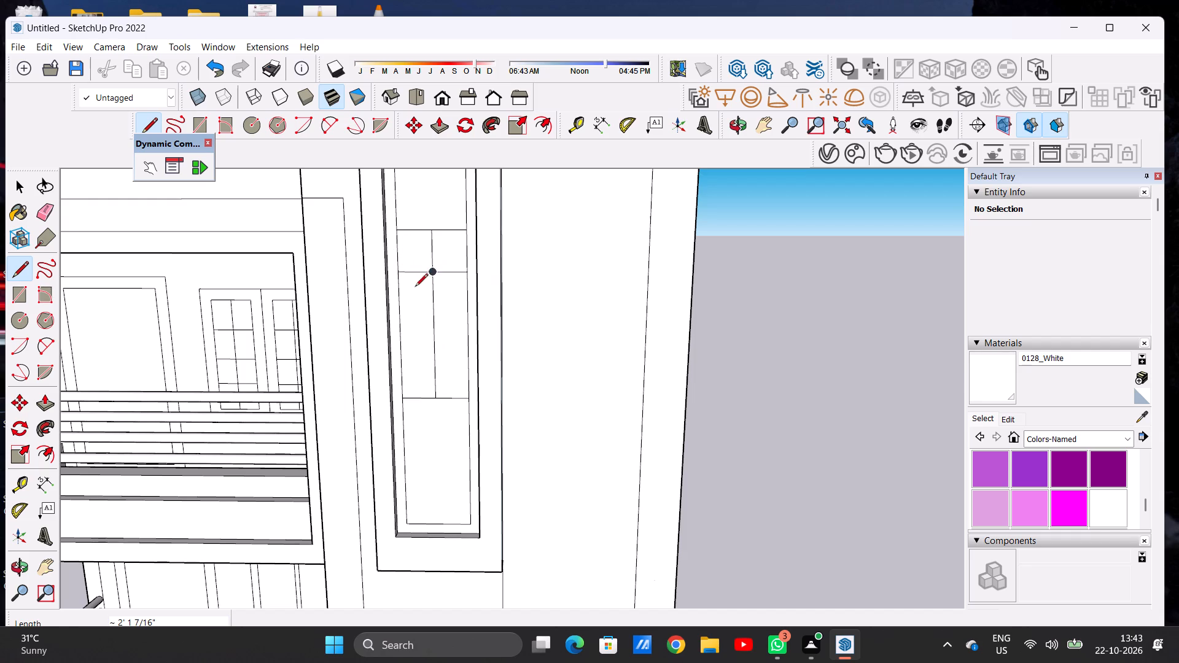
pyautogui.click(400, 312)
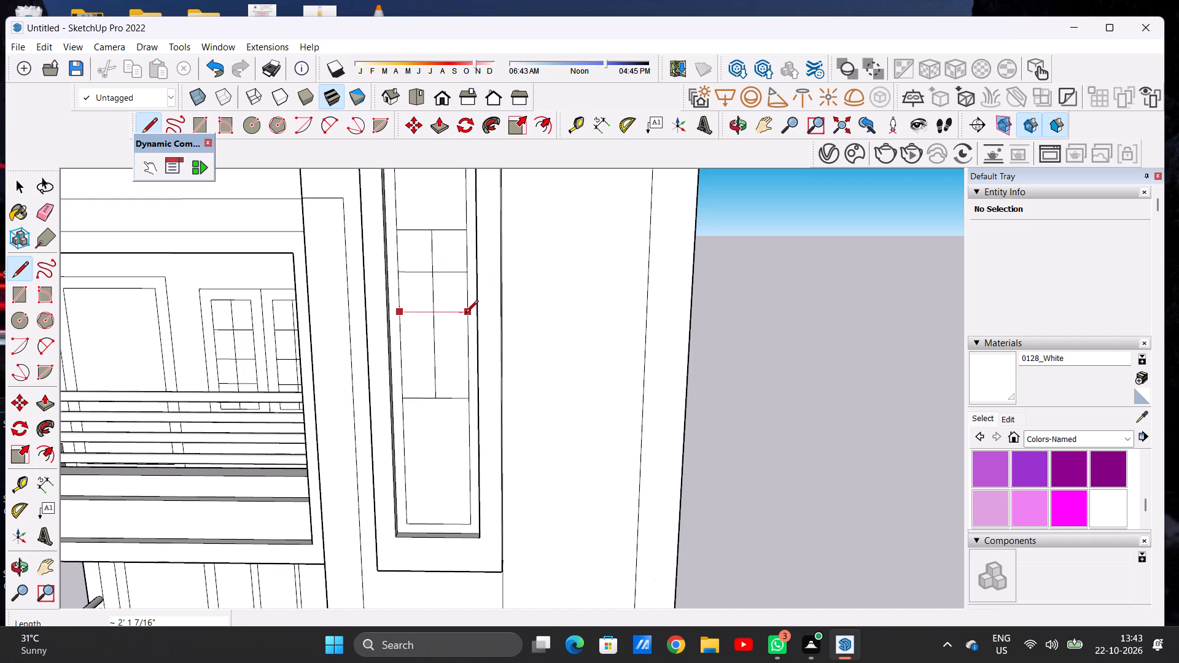
pyautogui.click(465, 314)
pyautogui.click(403, 359)
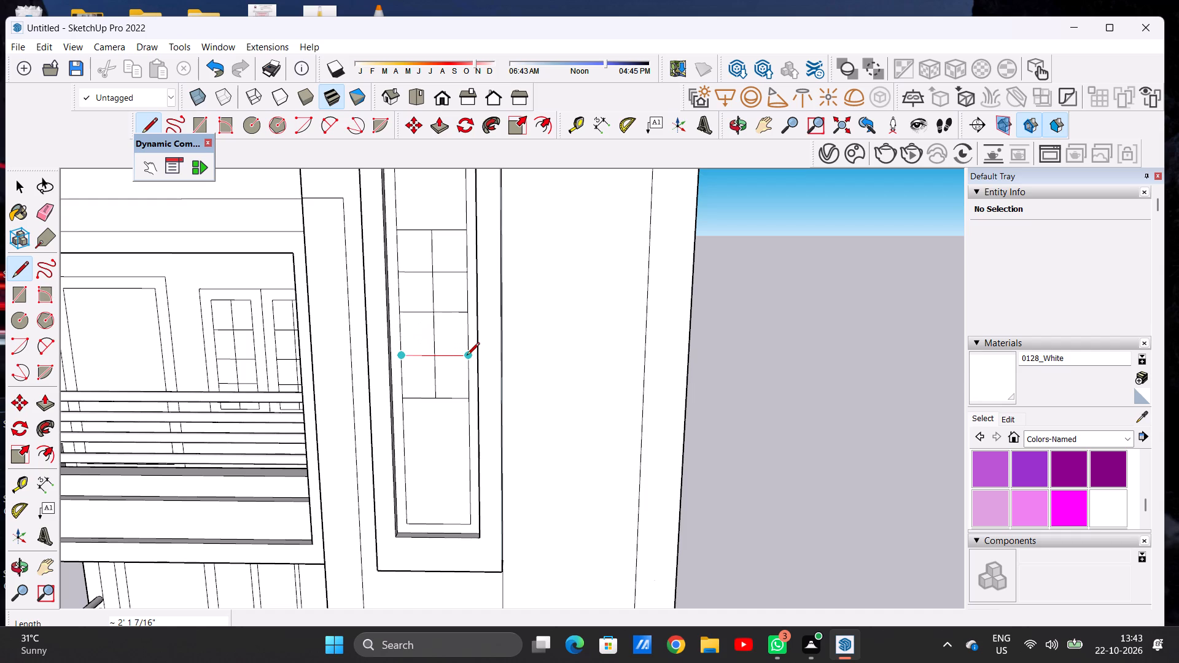
pyautogui.click(467, 356)
pyautogui.press('space')
# Draw a horizontal line about 4' 6 13/16" long below the top band, from the raised panel to the tall block's vertical border line.
pyautogui.scroll(-17, 435, 298)
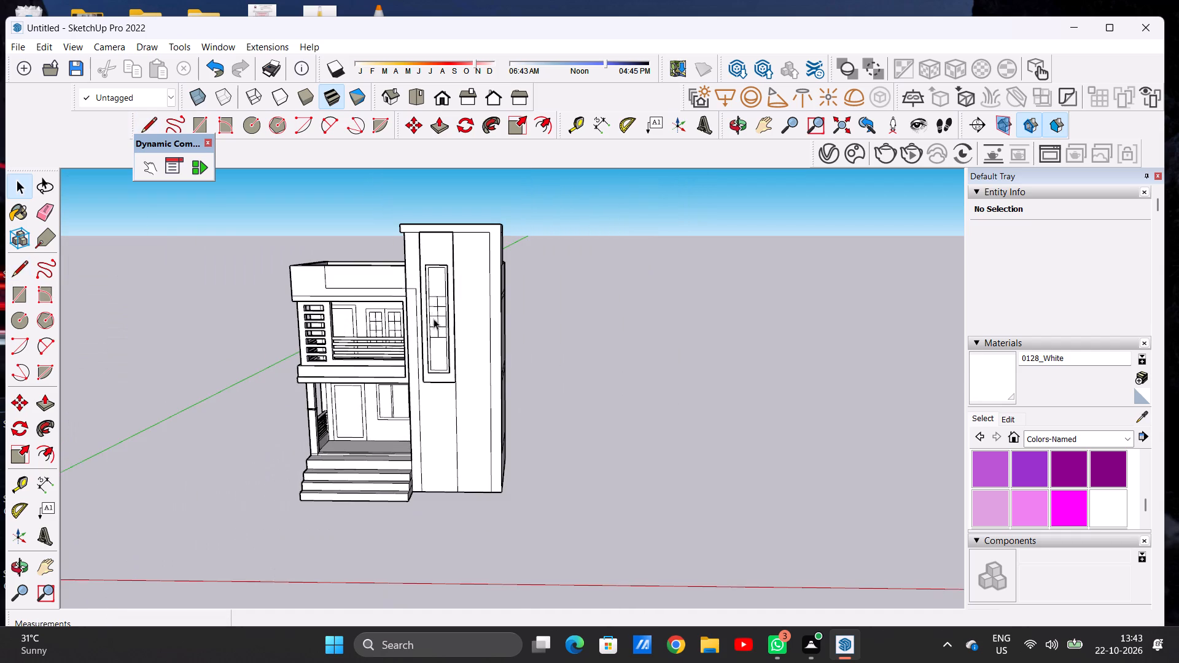
pyautogui.scroll(-4, 464, 249)
pyautogui.scroll(8, 461, 301)
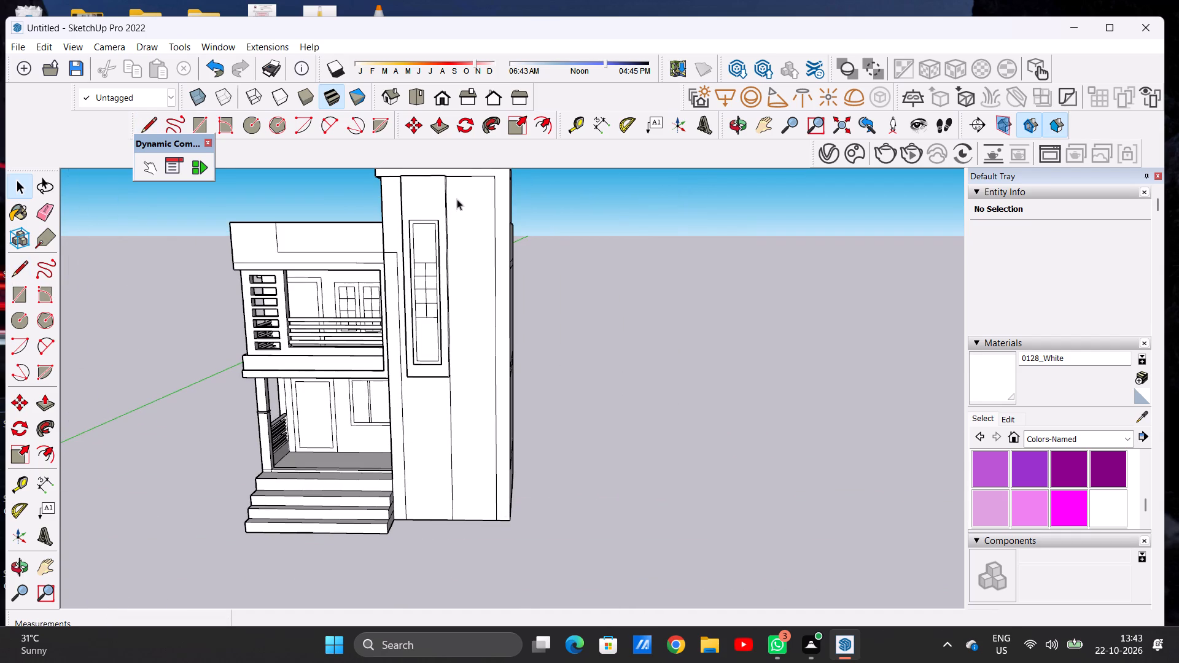
pyautogui.scroll(-7, 482, 309)
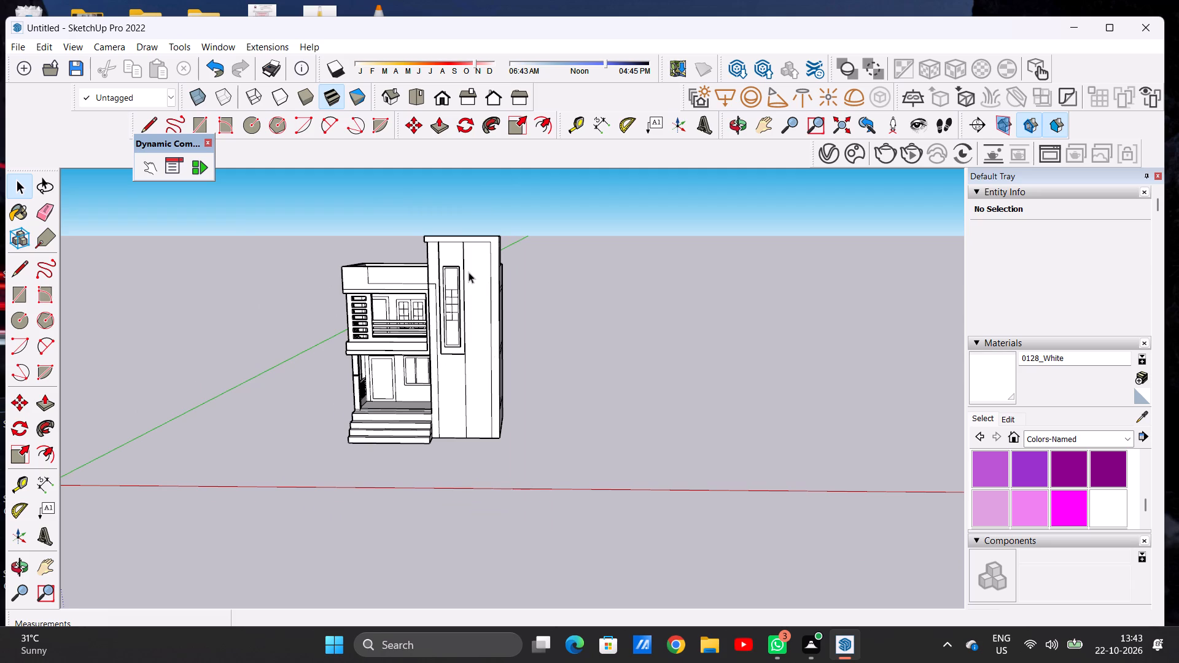
pyautogui.scroll(8, 469, 272)
pyautogui.scroll(-1, 471, 252)
pyautogui.scroll(1, 471, 252)
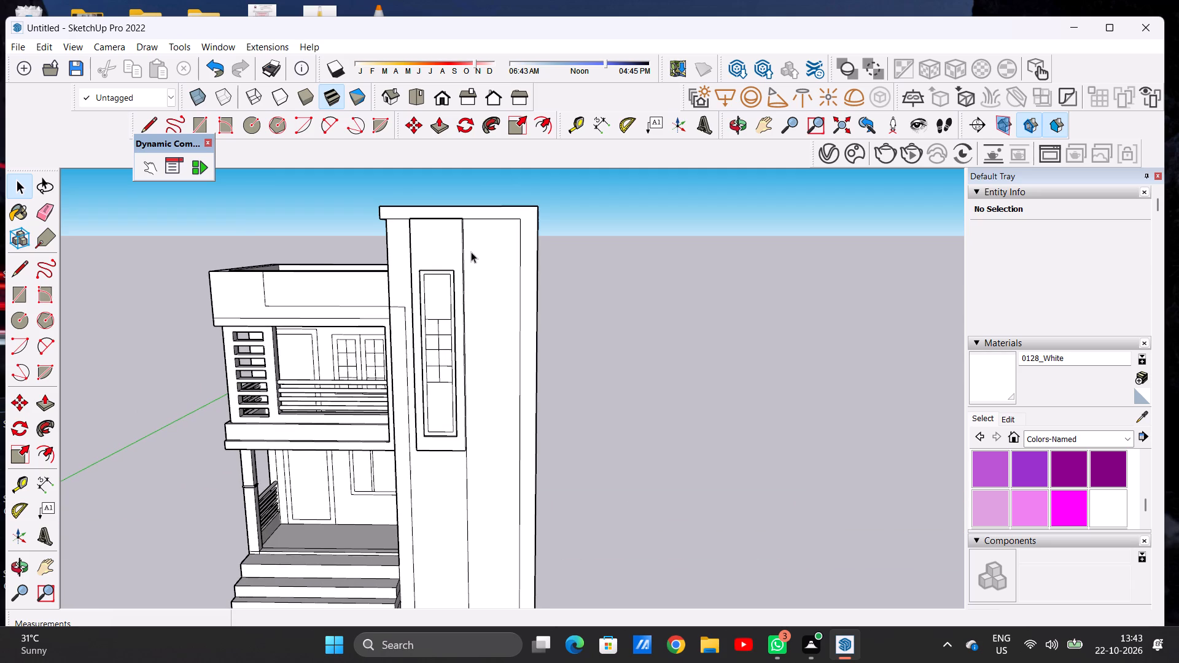
pyautogui.press('l')
pyautogui.scroll(1, 472, 240)
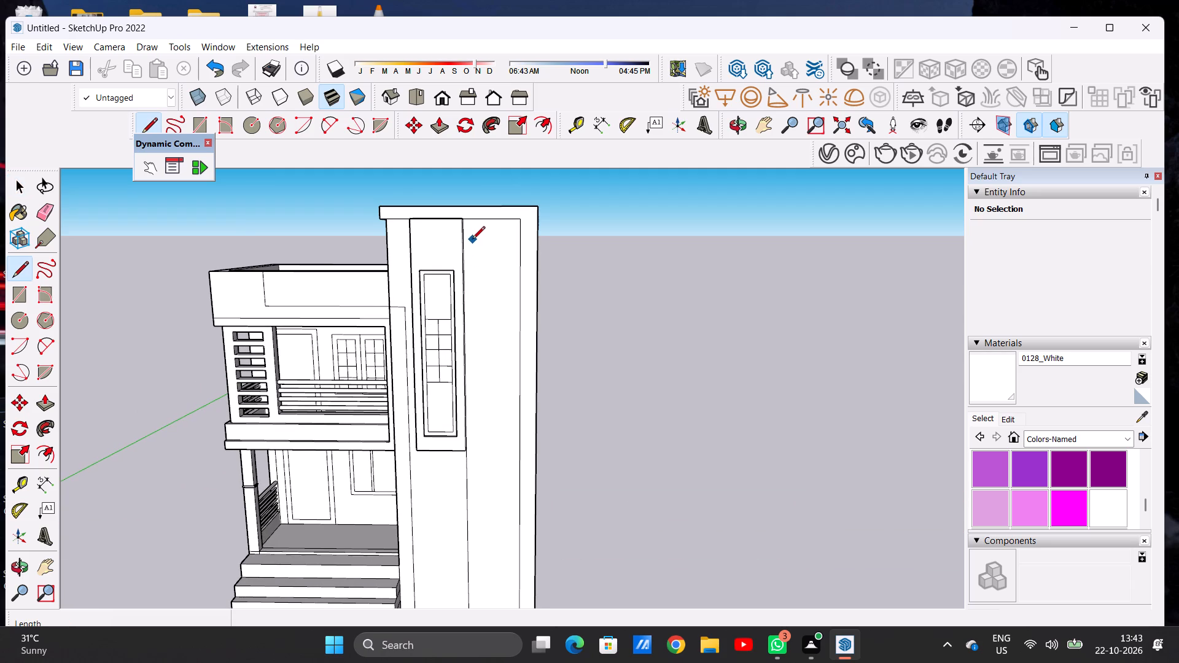
pyautogui.scroll(3, 472, 240)
pyautogui.moveTo(478, 250); pyautogui.dragTo(469, 264, button='middle')
pyautogui.scroll(5, 467, 244)
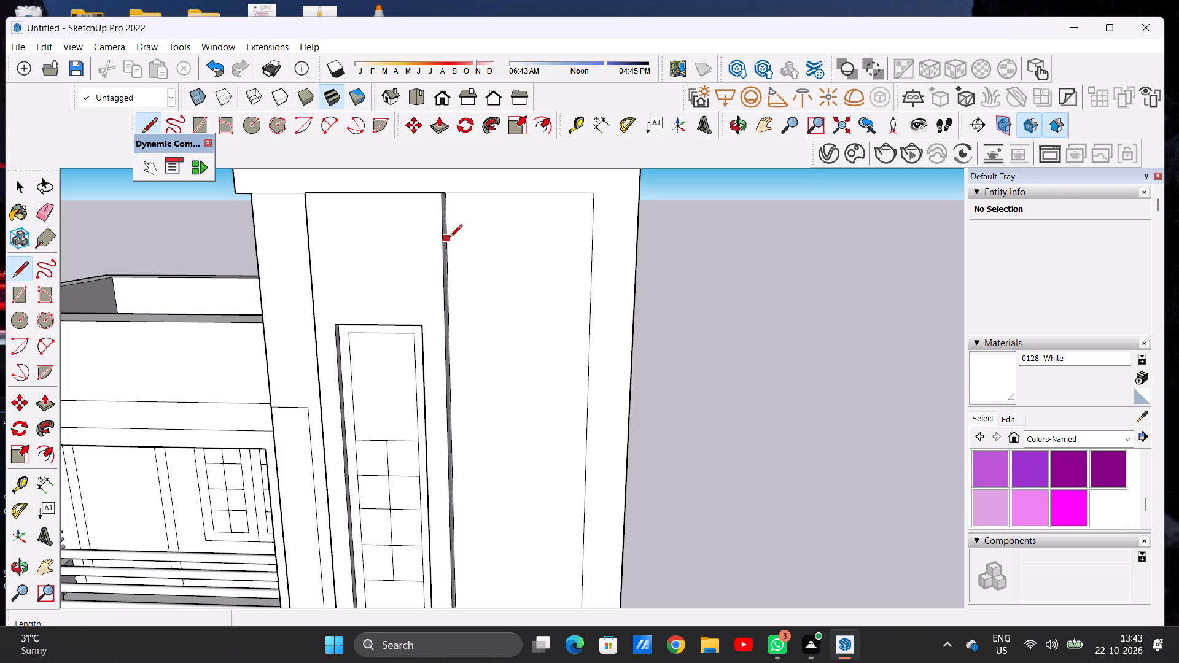
pyautogui.click(450, 242)
pyautogui.click(592, 245)
pyautogui.press('space')
# Move the new horizontal line below the tall block's top band down about 4".
pyautogui.scroll(-8, 516, 290)
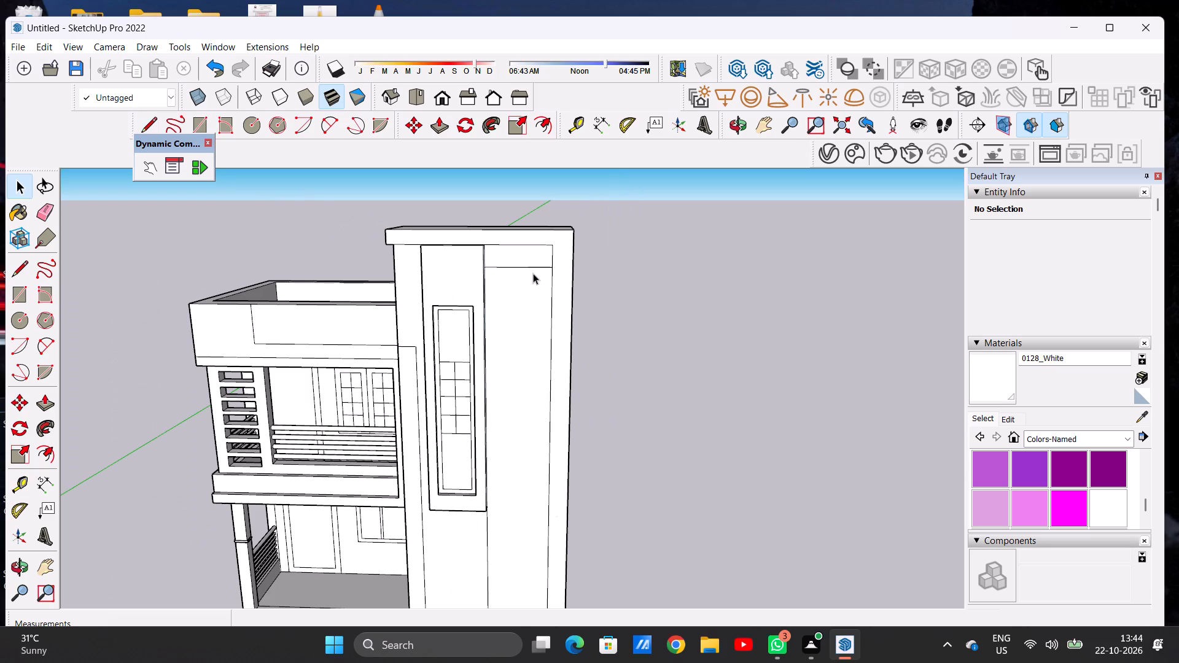
pyautogui.scroll(6, 533, 273)
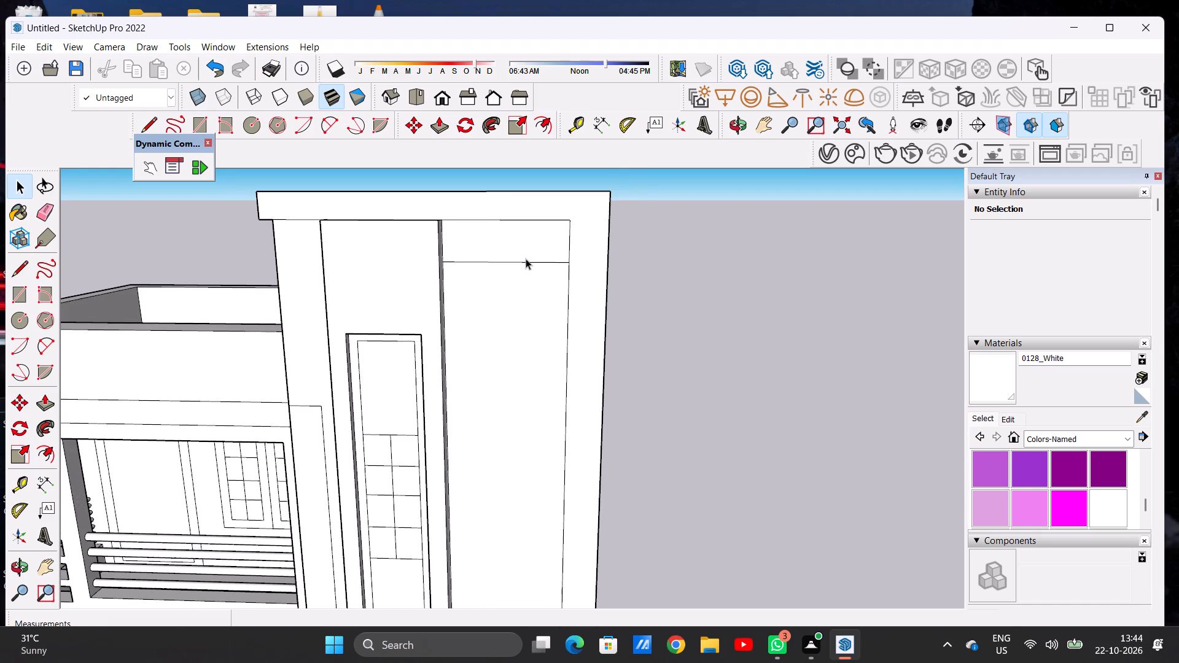
pyautogui.click(526, 258)
pyautogui.click(680, 250)
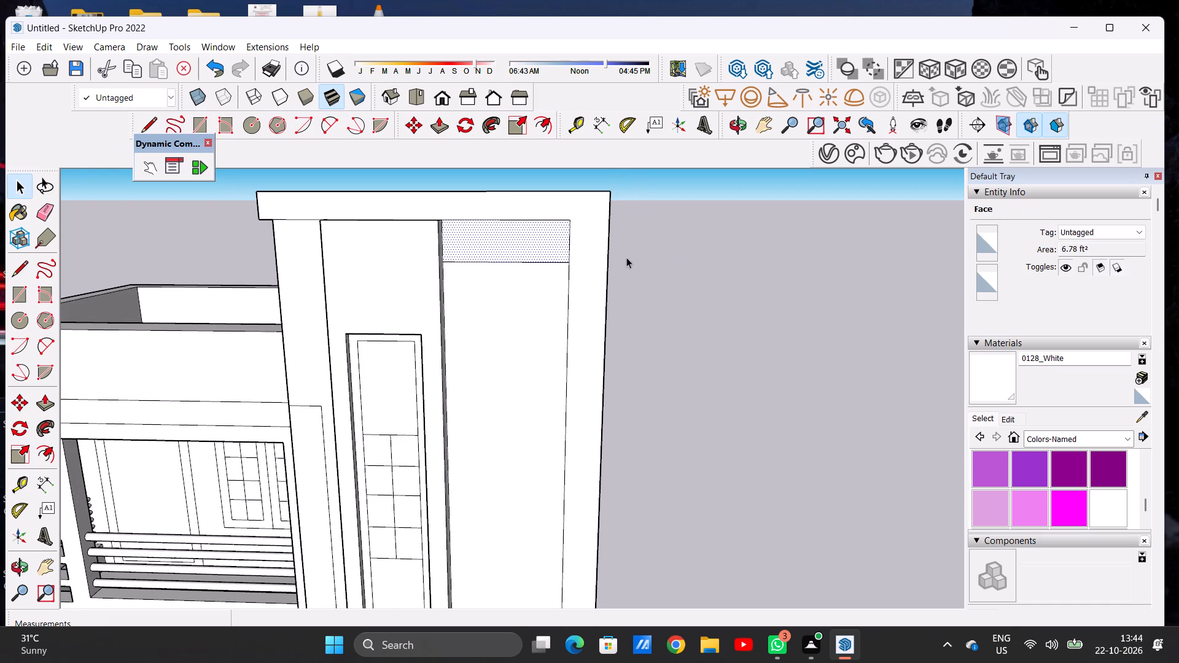
pyautogui.scroll(6, 588, 264)
pyautogui.click(551, 261)
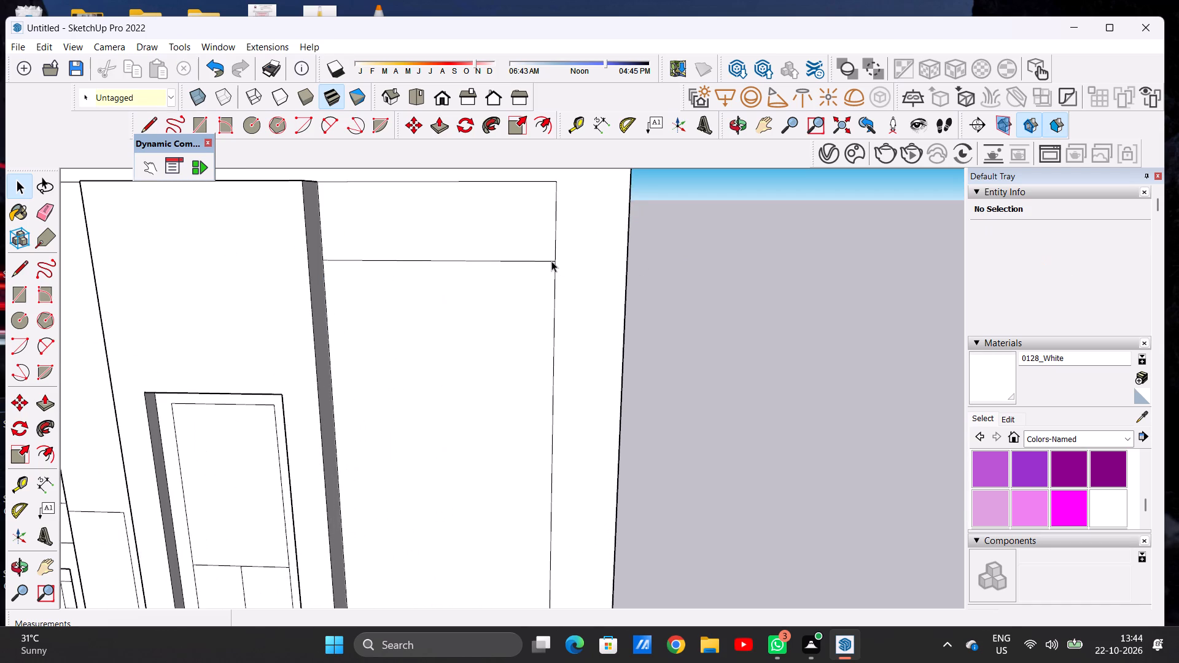
pyautogui.press('m')
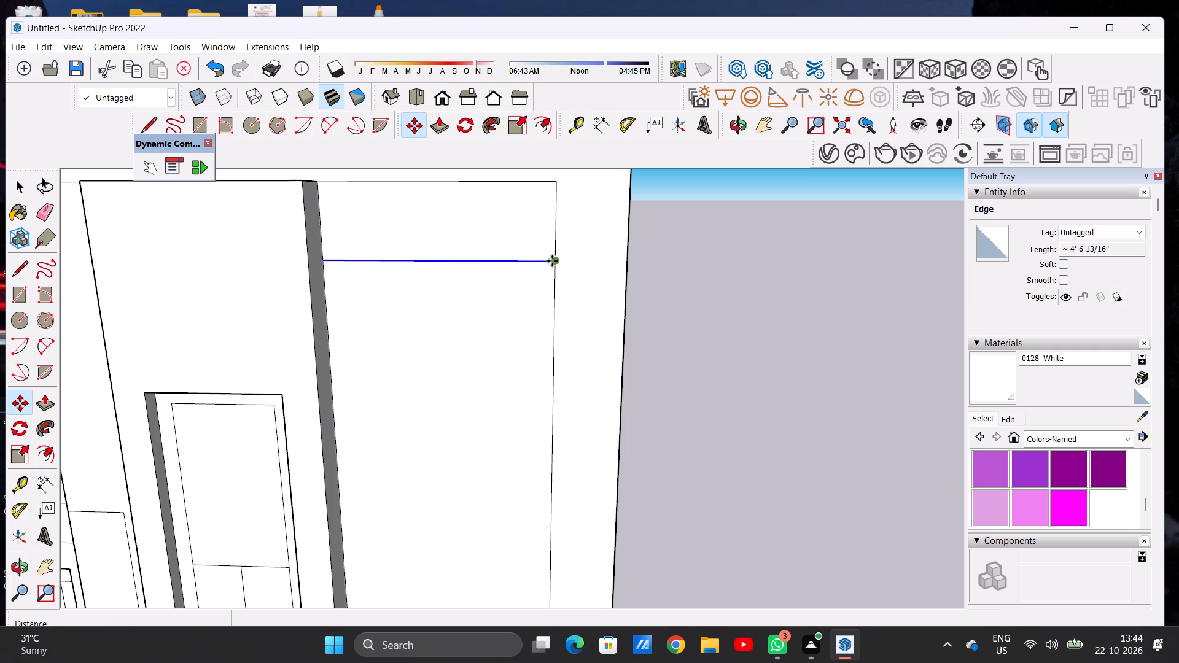
pyautogui.click(552, 261)
pyautogui.click(550, 279)
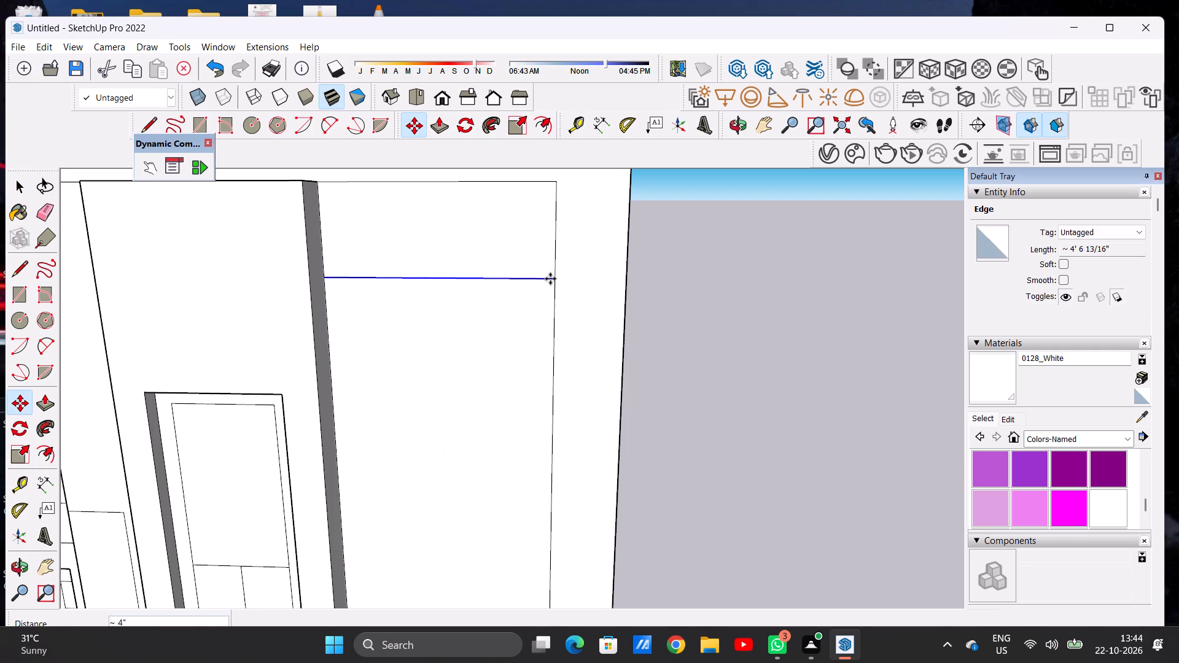
pyautogui.press('space')
pyautogui.click(682, 271)
# Copy the top rectangular section beside the tall block's raised panel 2' 1 3/8" downward, repeating it as 15 evenly spaced copies.
pyautogui.scroll(-6, 241, 576)
pyautogui.scroll(-14, 449, 477)
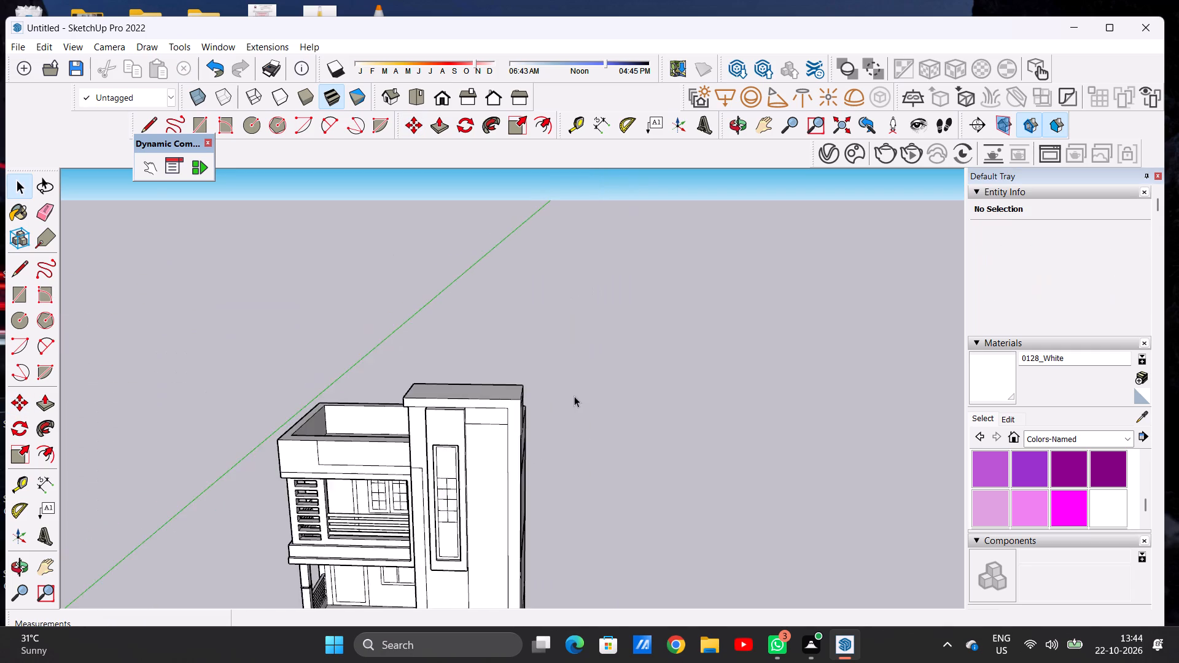
pyautogui.scroll(-13, 574, 396)
pyautogui.scroll(8, 523, 435)
pyautogui.scroll(6, 523, 380)
pyautogui.scroll(5, 547, 251)
pyautogui.doubleClick(547, 251)
pyautogui.press('m')
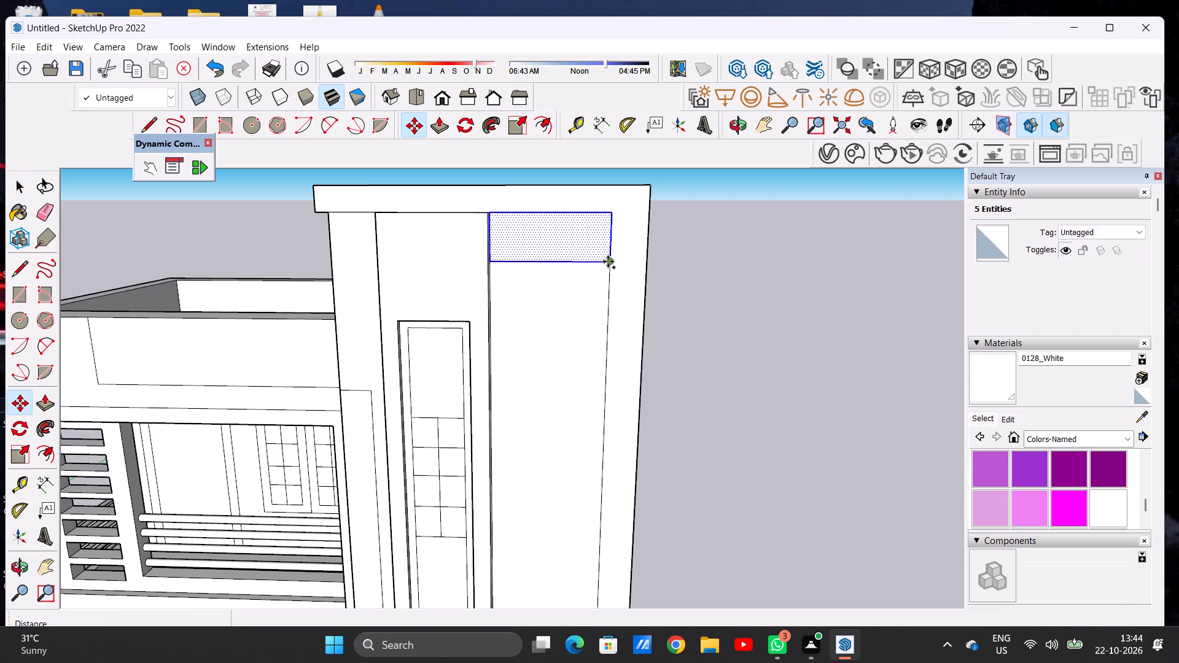
pyautogui.click(608, 262)
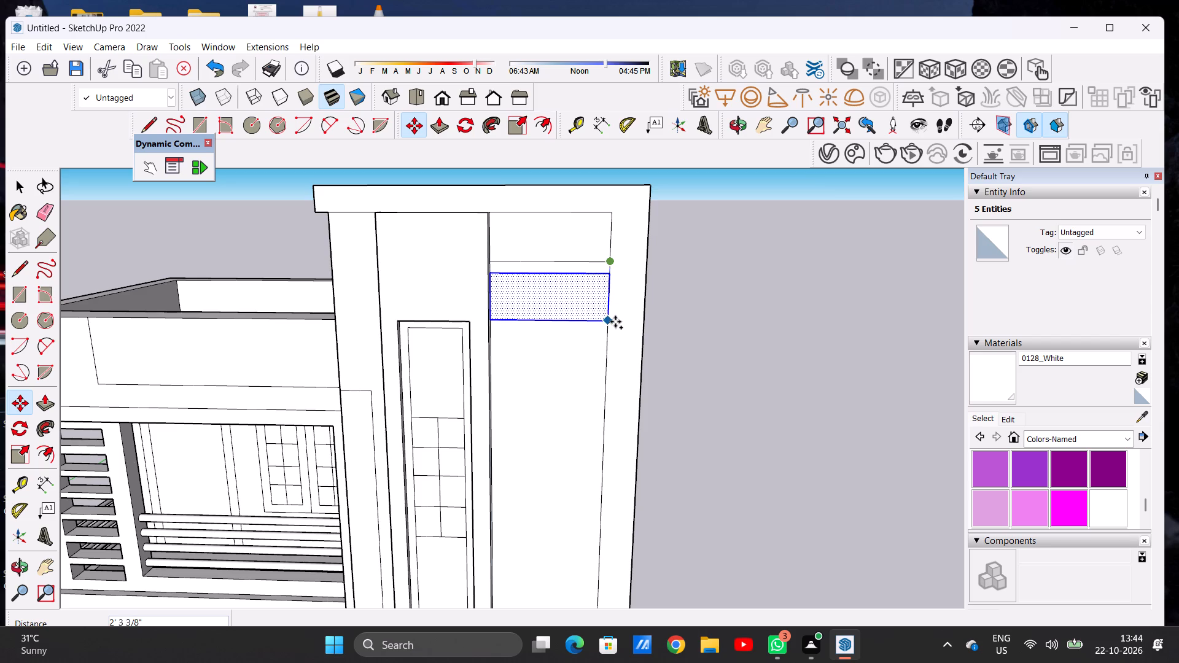
pyautogui.click(614, 317)
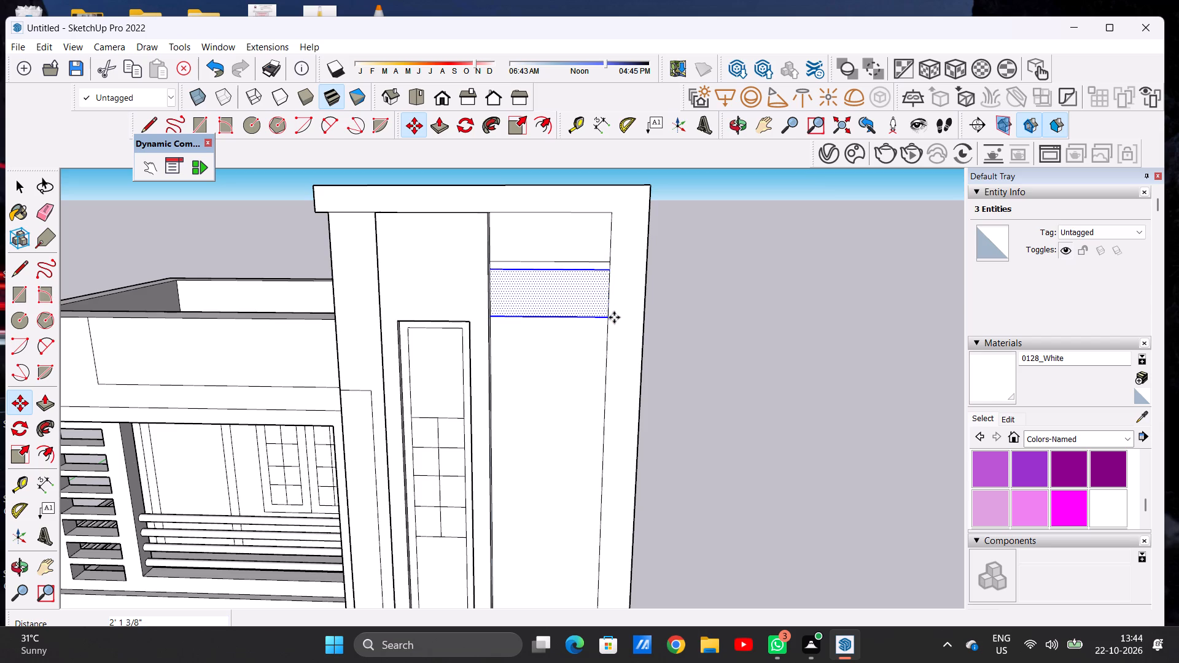
pyautogui.hotkey('shift', '*')
pyautogui.write('15')
pyautogui.press('Return')
pyautogui.press('space')
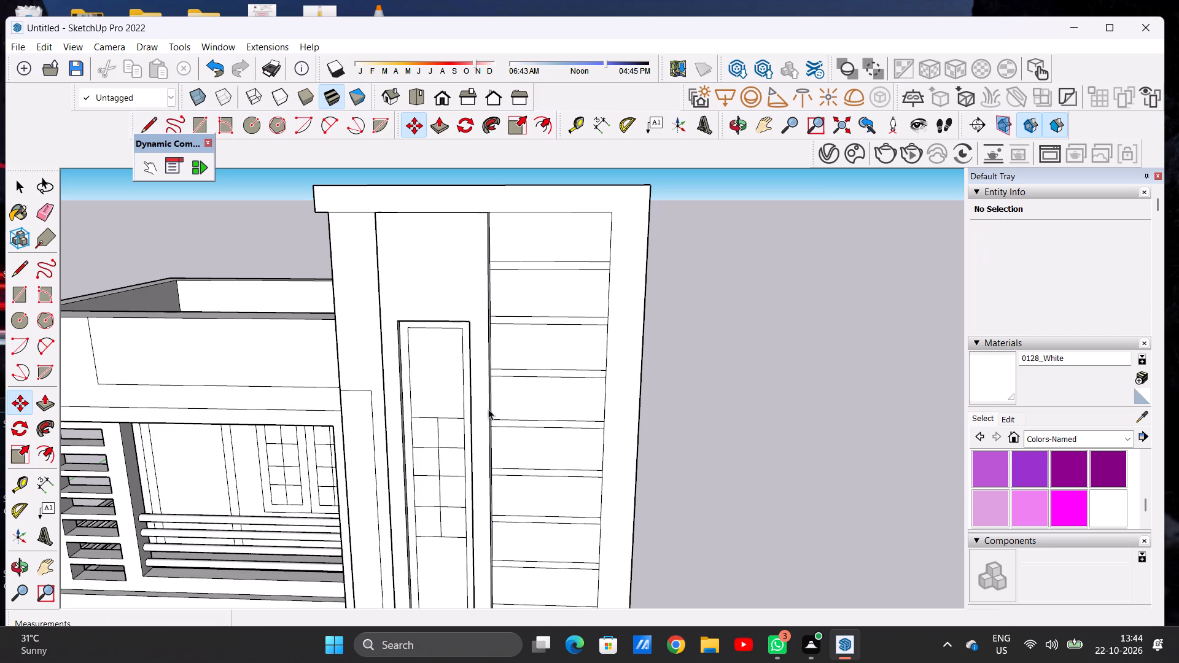
# Move the lowest complete rectangular section in the tall block's strip column slightly down towards the ground.
pyautogui.scroll(-1, 572, 324)
pyautogui.scroll(1, 572, 324)
pyautogui.scroll(-14, 572, 324)
pyautogui.scroll(6, 564, 547)
pyautogui.scroll(6, 567, 490)
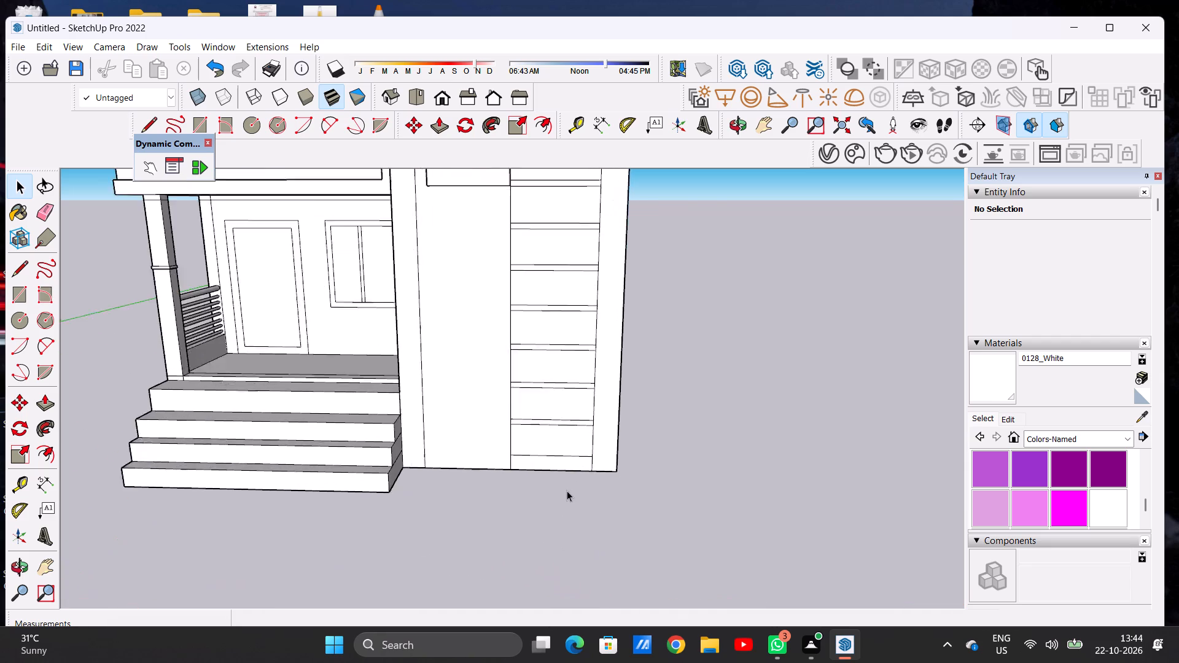
pyautogui.scroll(10, 567, 490)
pyautogui.moveTo(555, 466); pyautogui.dragTo(421, 408, button='middle')
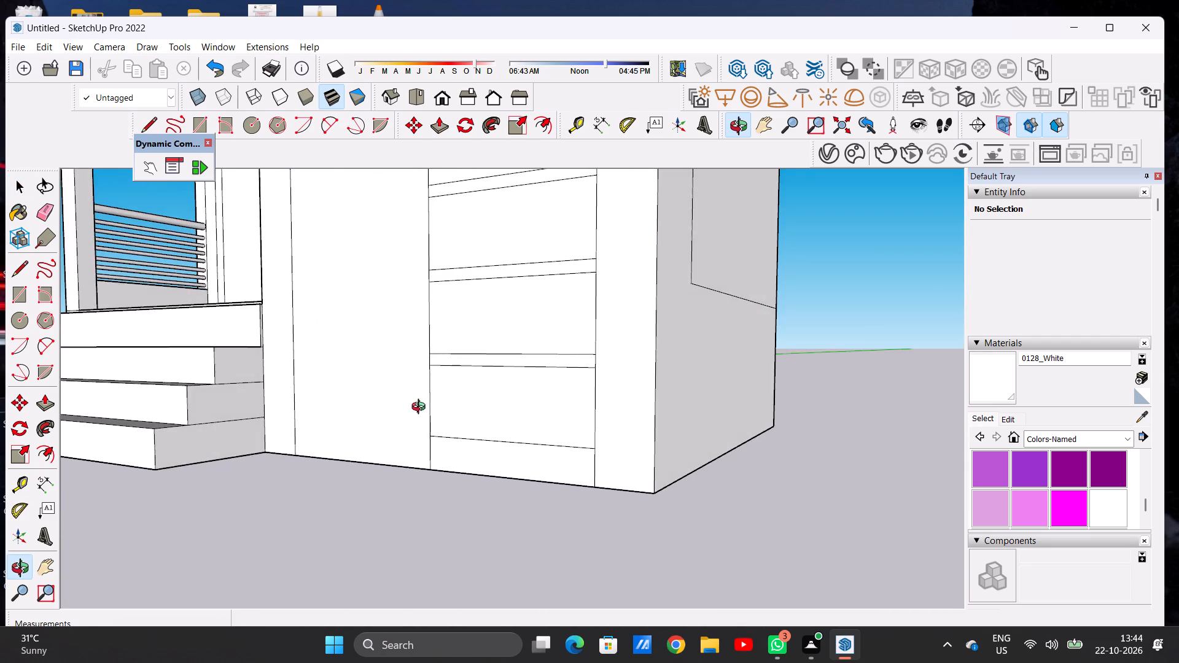
pyautogui.moveTo(421, 408); pyautogui.dragTo(524, 414, button='middle')
pyautogui.middleClick(524, 414)
pyautogui.doubleClick(612, 424)
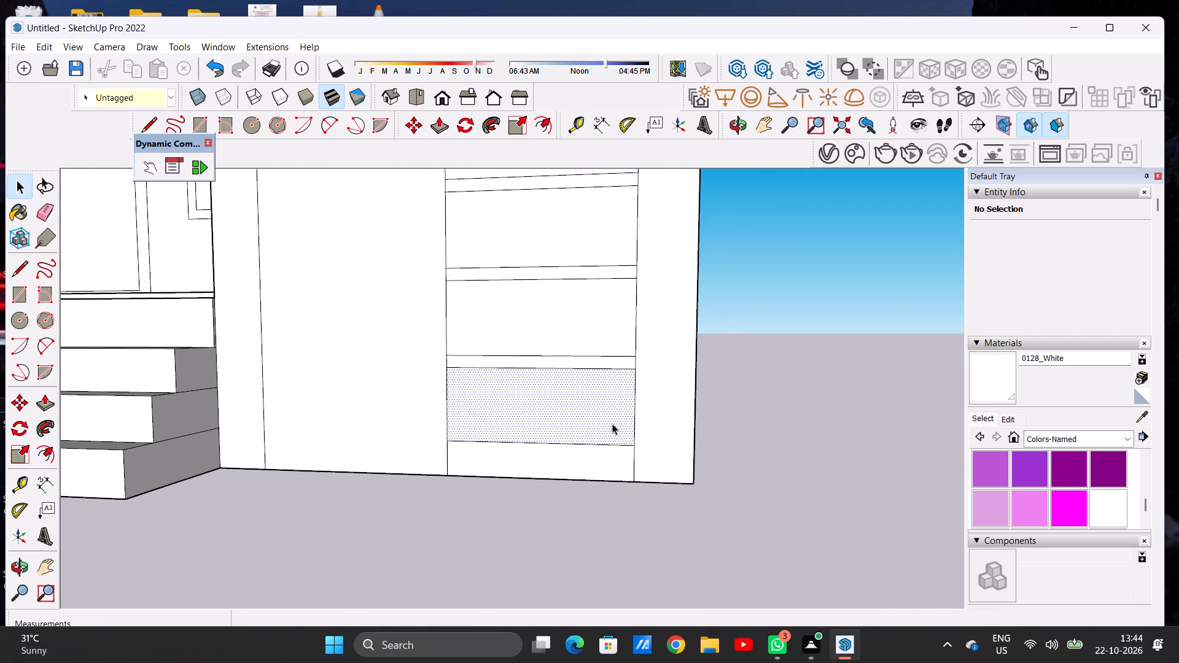
pyautogui.press('l')
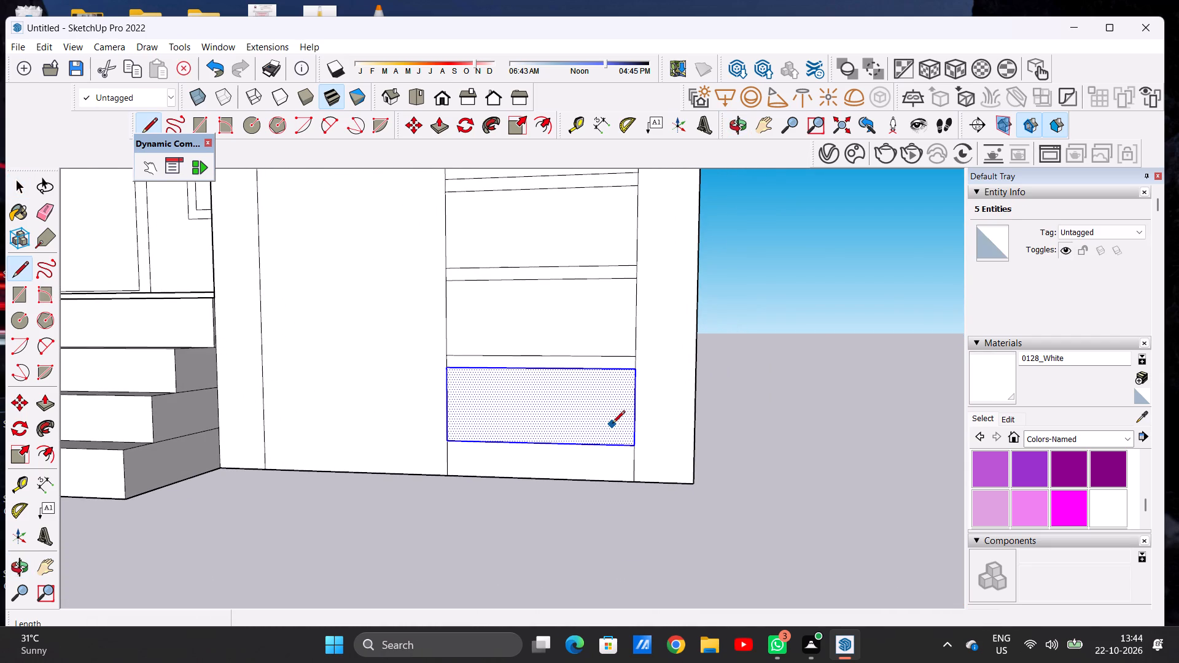
pyautogui.press('m')
pyautogui.click(634, 445)
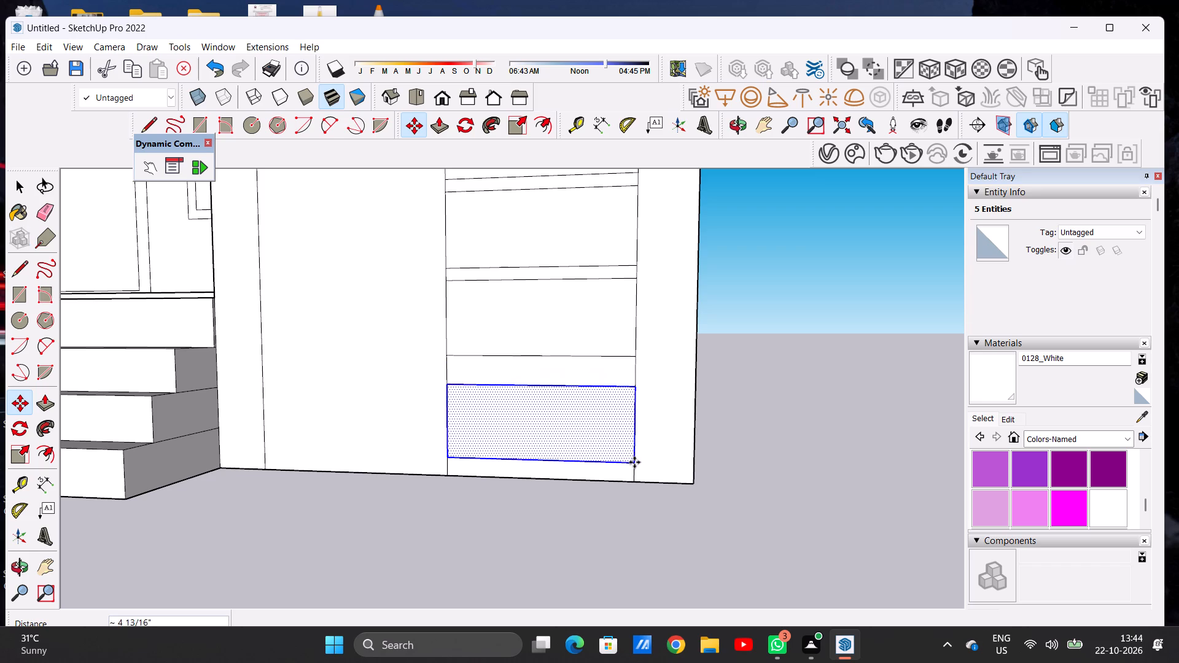
pyautogui.click(634, 457)
pyautogui.press('space')
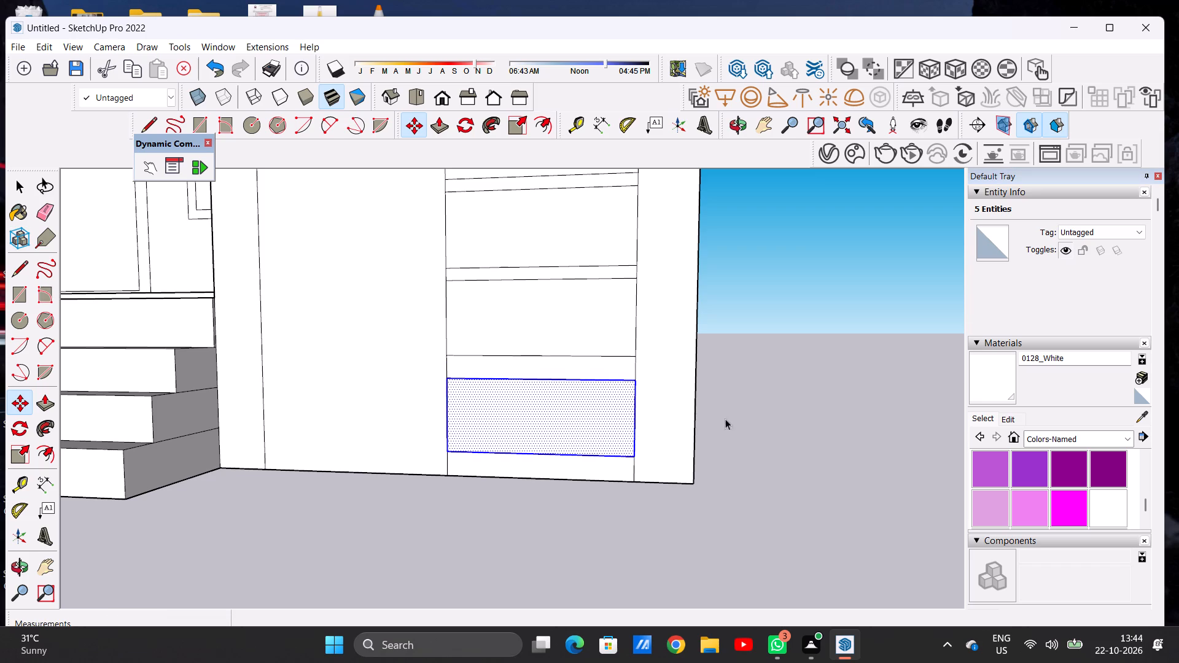
pyautogui.click(752, 414)
# Examine the house's front and side, comparing the tall block's strips and window panel with the rest of the facade.
pyautogui.scroll(-20, 435, 480)
pyautogui.scroll(-9, 435, 480)
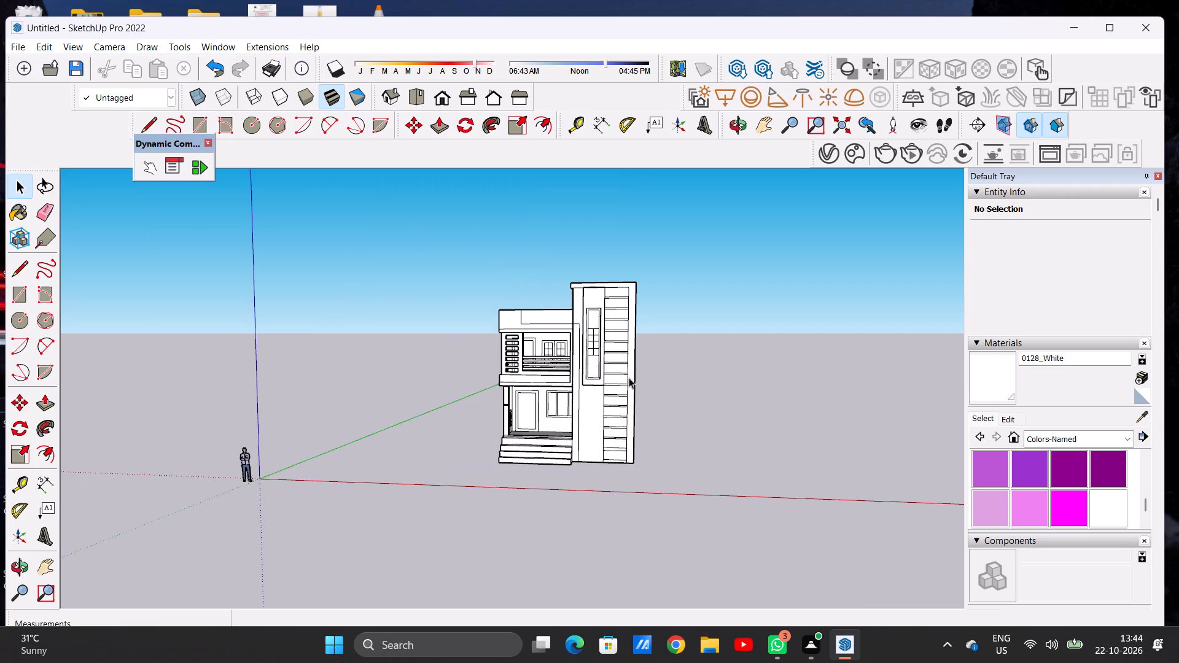
pyautogui.scroll(6, 628, 341)
pyautogui.scroll(-5, 589, 408)
pyautogui.moveTo(544, 412); pyautogui.dragTo(567, 411, button='middle')
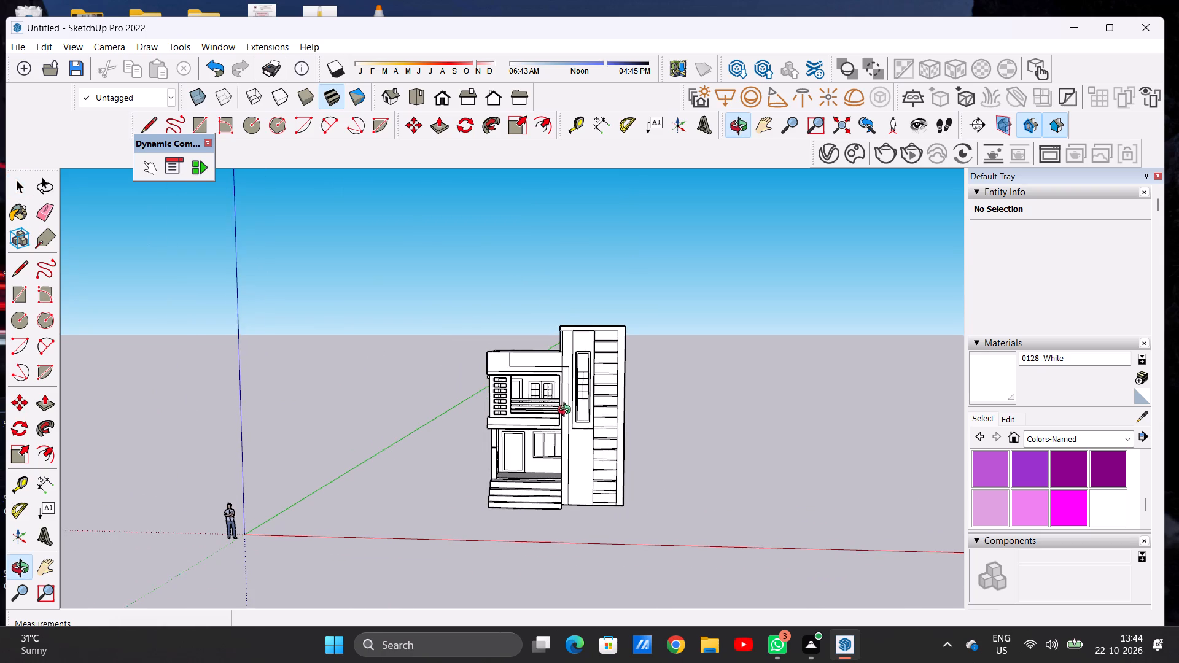
pyautogui.moveTo(567, 411); pyautogui.dragTo(567, 411, button='middle')
pyautogui.scroll(9, 604, 350)
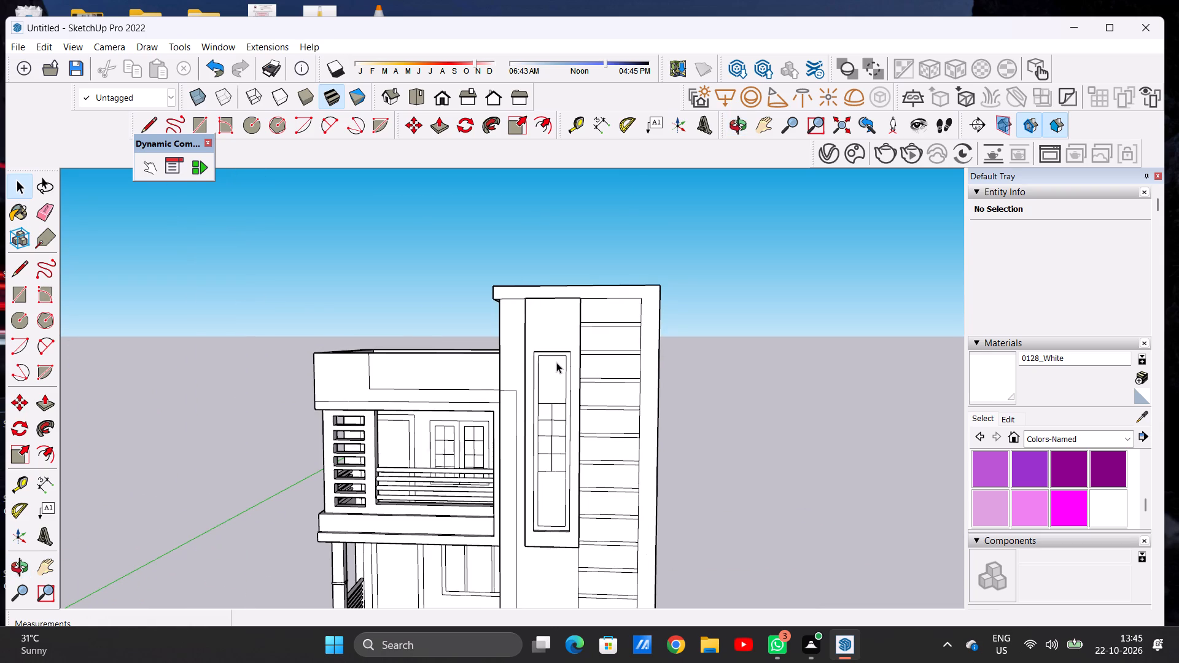
pyautogui.scroll(-8, 556, 362)
pyautogui.scroll(7, 546, 459)
pyautogui.scroll(-5, 545, 457)
pyautogui.moveTo(644, 405); pyautogui.dragTo(701, 433, button='middle')
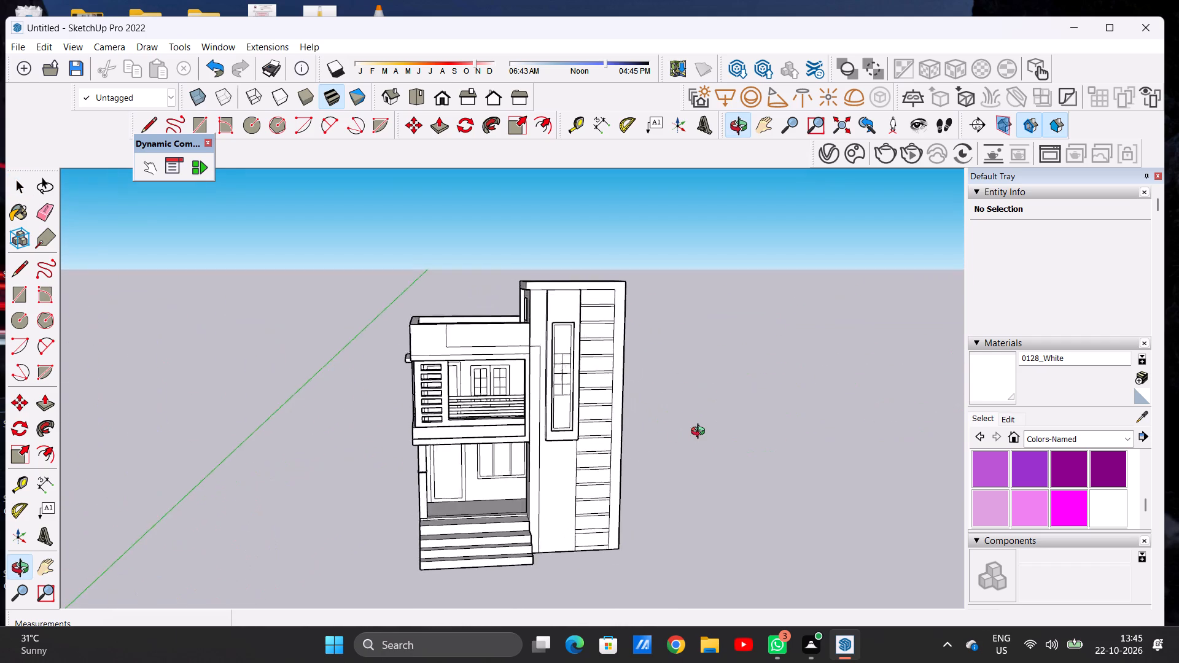
pyautogui.moveTo(701, 433); pyautogui.dragTo(609, 428, button='middle')
pyautogui.scroll(-4, 634, 412)
pyautogui.scroll(2, 573, 455)
pyautogui.moveTo(546, 478); pyautogui.dragTo(547, 478, button='middle')
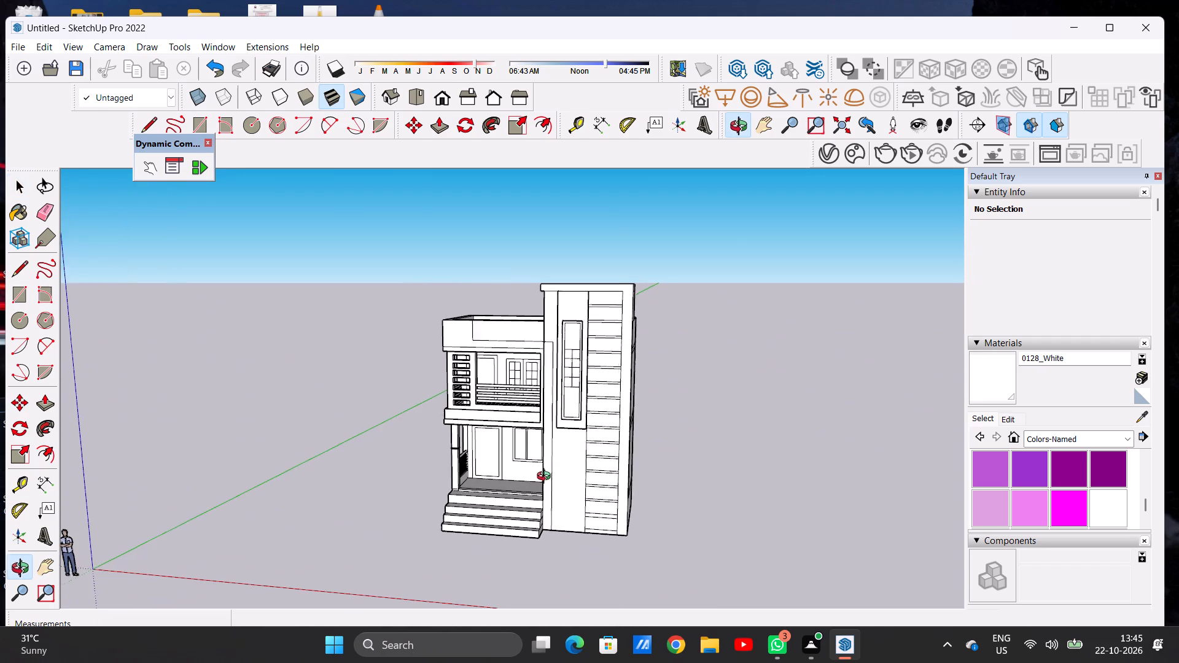
pyautogui.moveTo(547, 478); pyautogui.dragTo(595, 475, button='middle')
pyautogui.scroll(8, 622, 297)
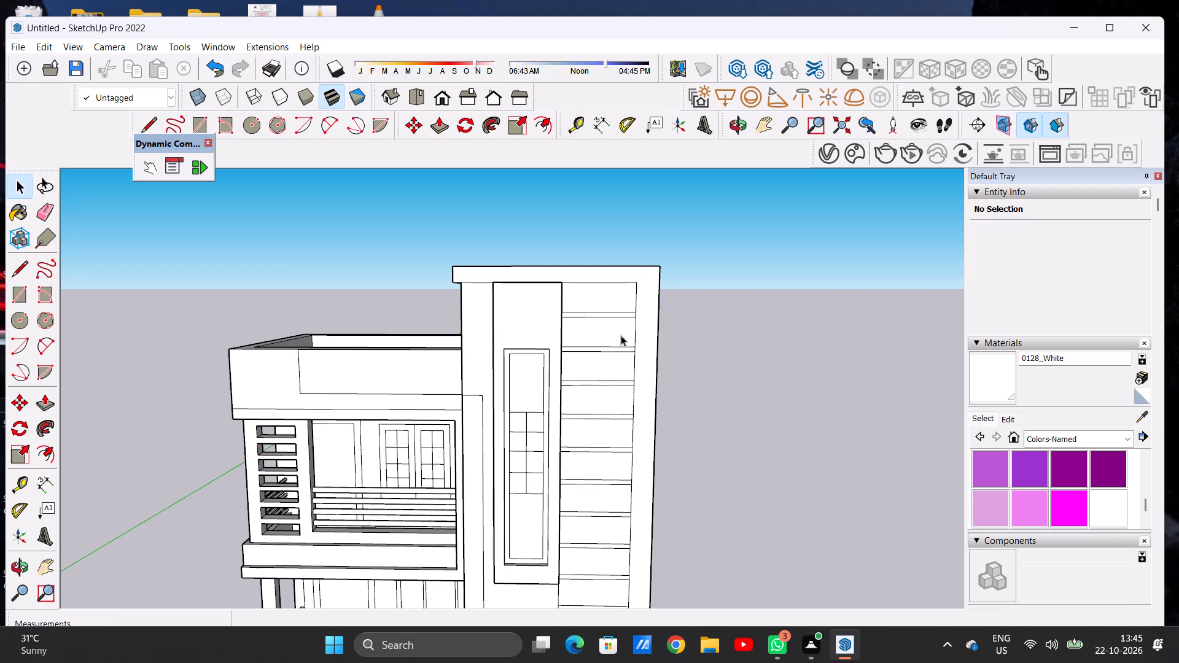
pyautogui.moveTo(520, 353); pyautogui.dragTo(386, 373, button='middle')
pyautogui.scroll(-8, 536, 288)
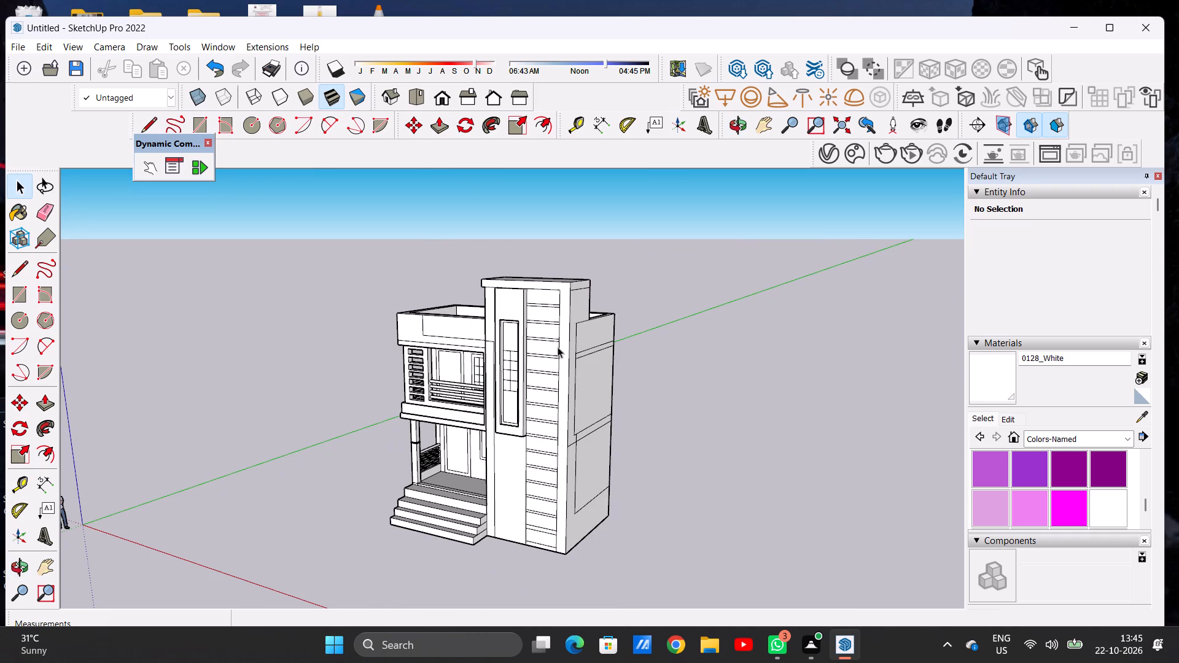
pyautogui.scroll(3, 550, 454)
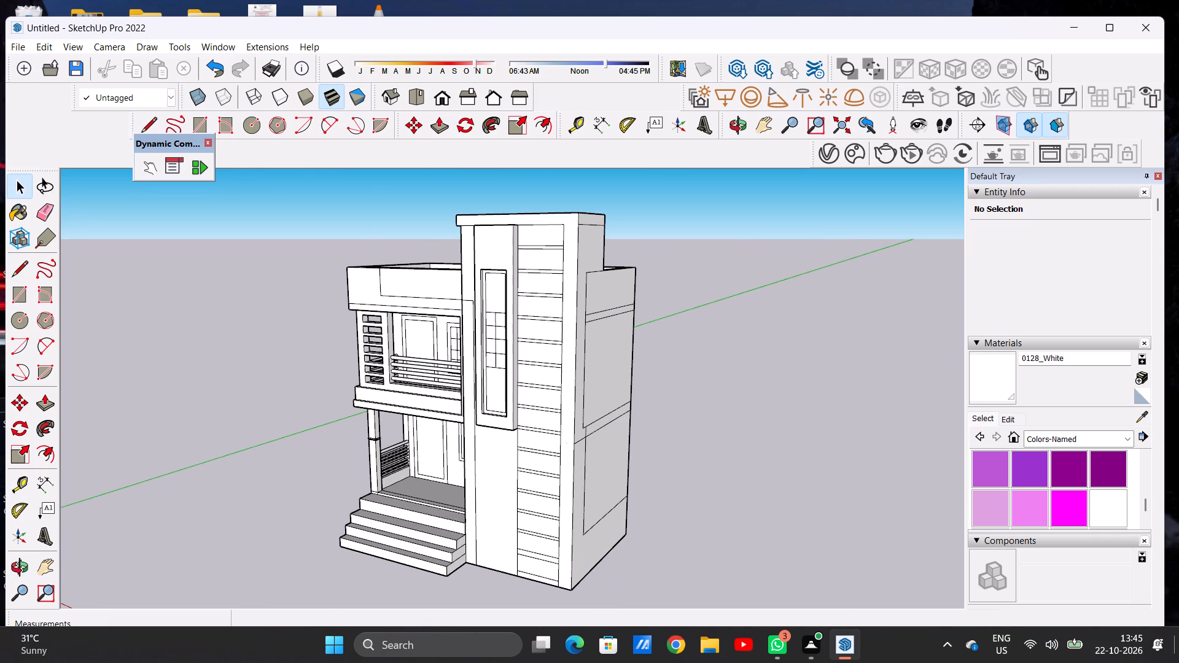
pyautogui.middleClick(1178, 662)
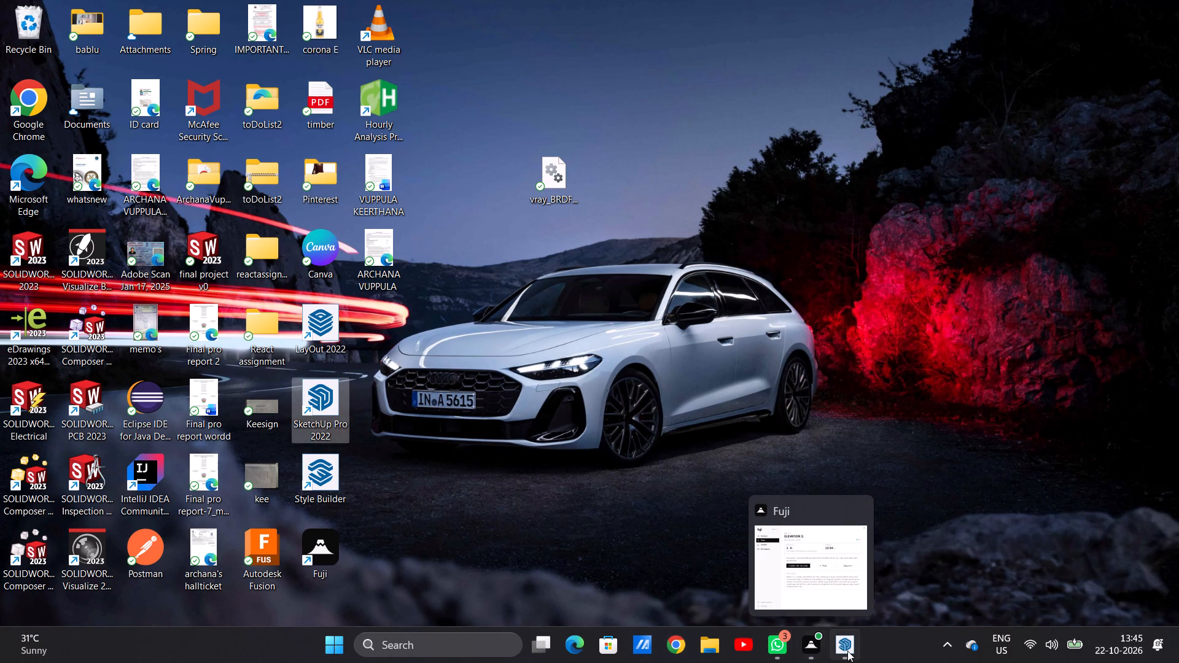
pyautogui.click(835, 586)
pyautogui.scroll(-5, 435, 296)
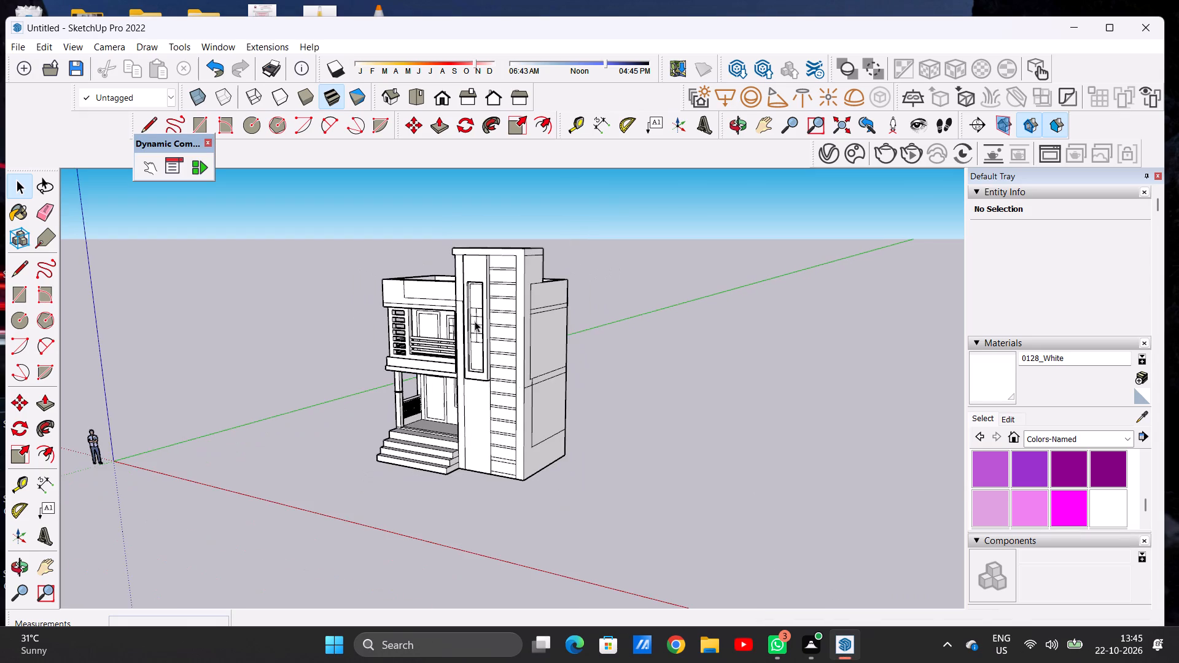
pyautogui.scroll(6, 499, 339)
pyautogui.middleClick(412, 316)
pyautogui.moveTo(414, 318); pyautogui.dragTo(534, 317, button='middle')
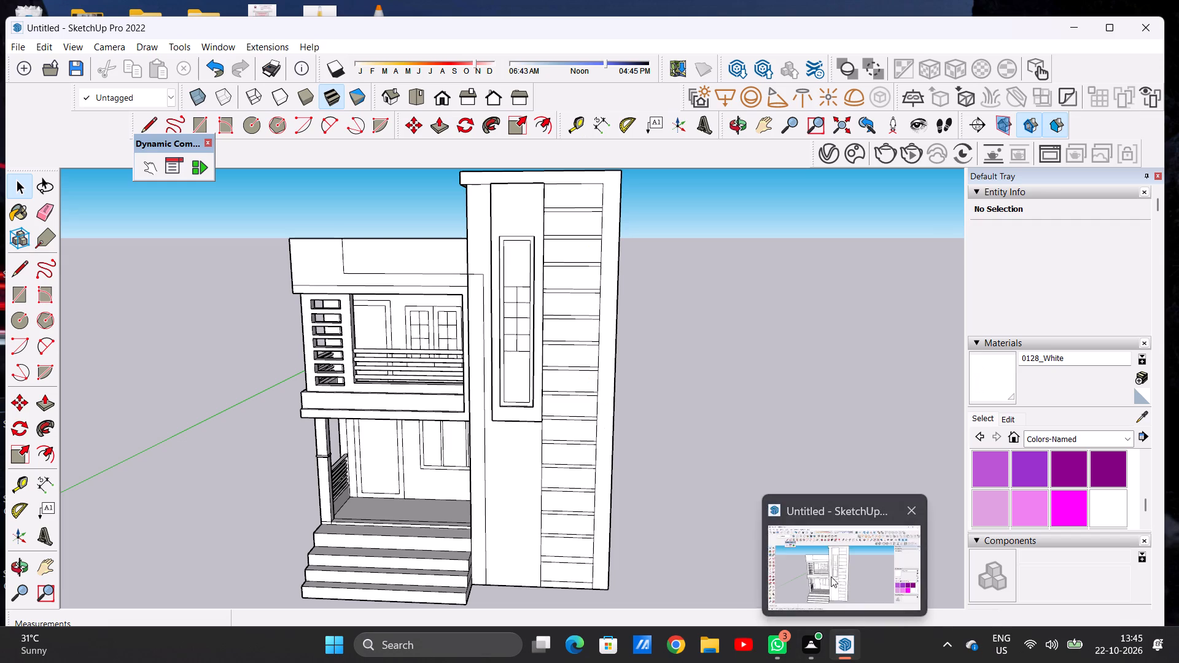
pyautogui.click(831, 576)
pyautogui.scroll(-3, 692, 498)
pyautogui.scroll(-6, 519, 389)
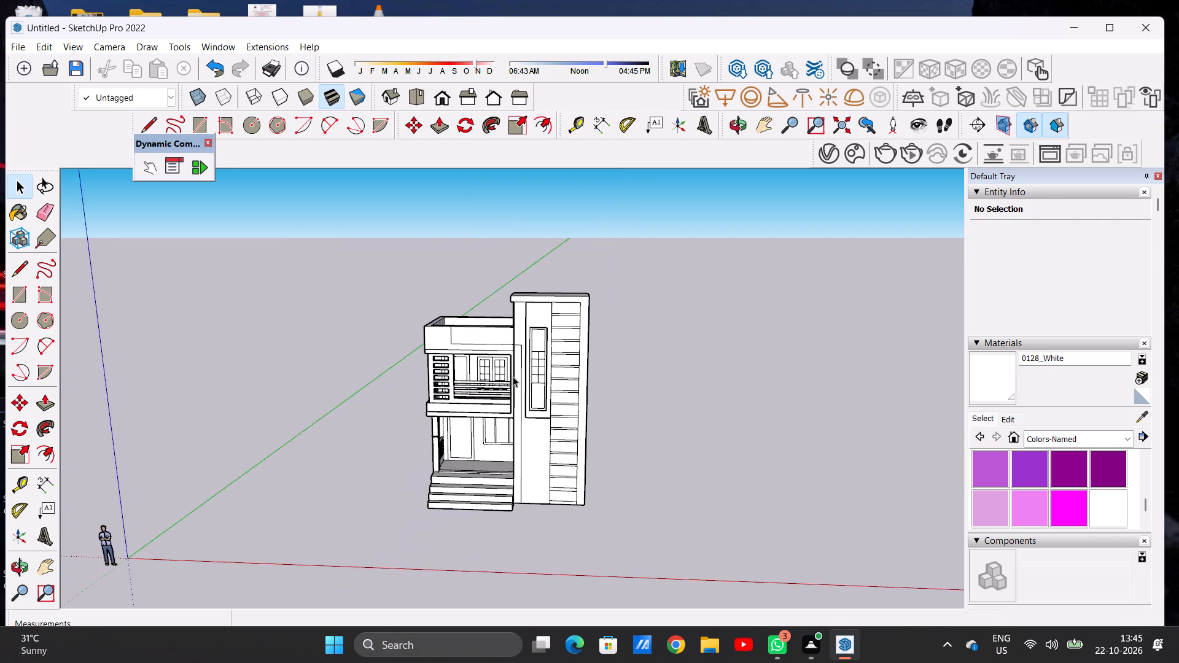
pyautogui.scroll(5, 535, 492)
pyautogui.moveTo(505, 366); pyautogui.dragTo(346, 394, button='middle')
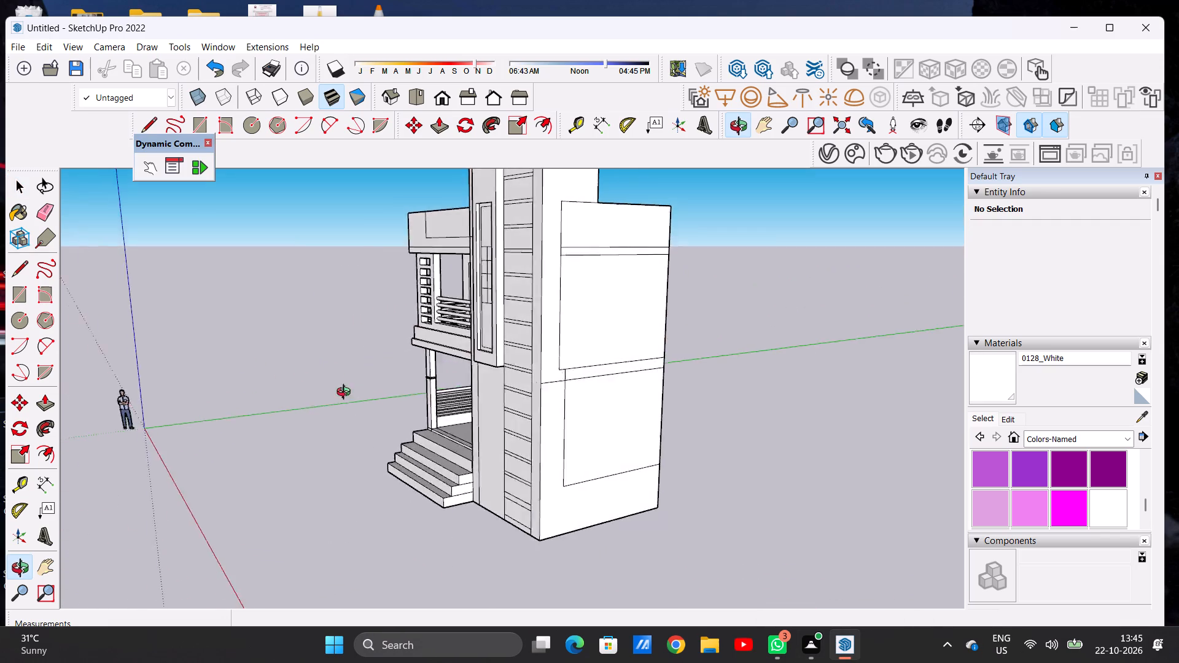
pyautogui.moveTo(346, 394); pyautogui.dragTo(527, 381, button='middle')
pyautogui.scroll(-11, 522, 384)
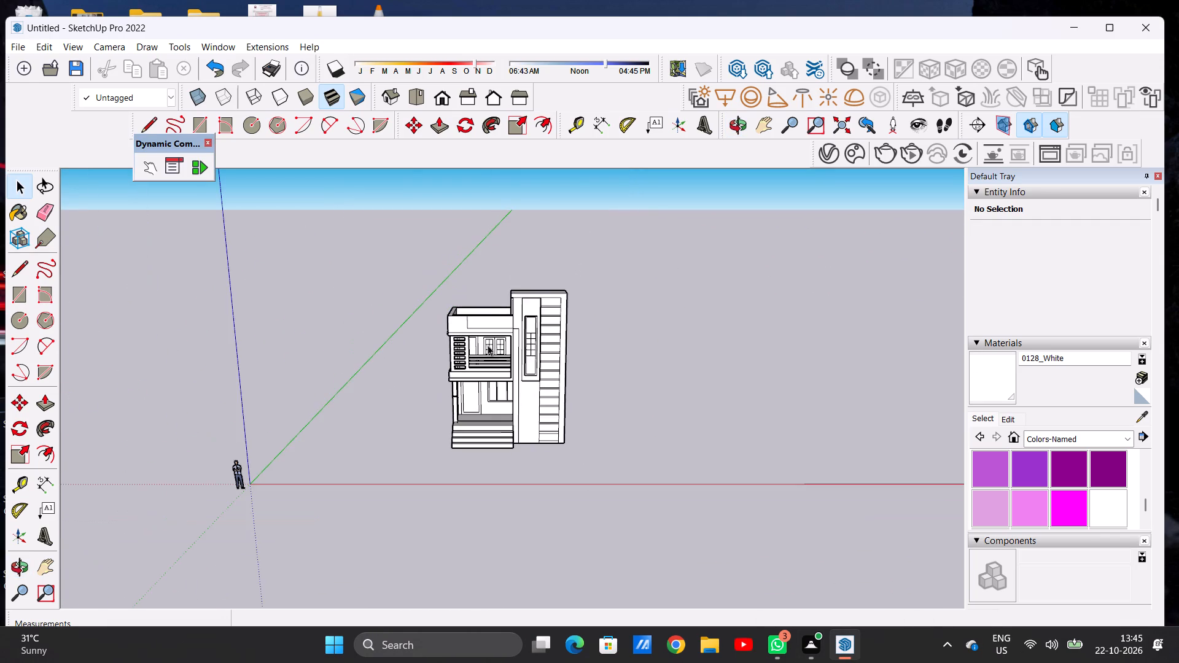
pyautogui.scroll(-1, 505, 321)
pyautogui.scroll(7, 505, 321)
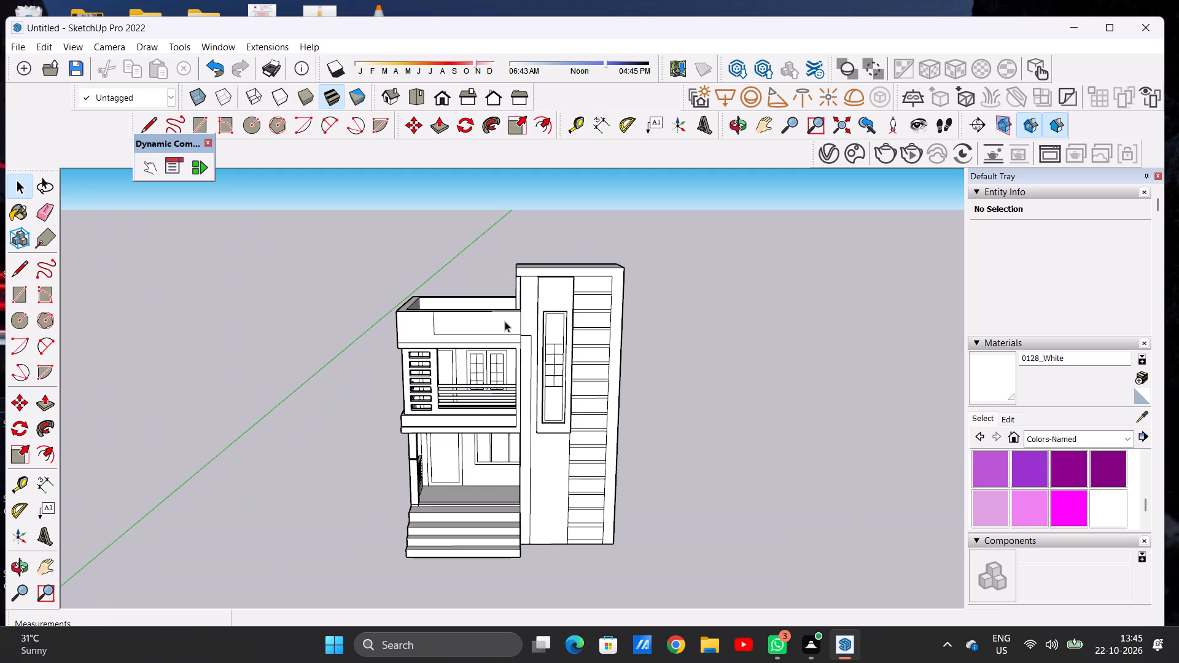
pyautogui.scroll(-4, 505, 321)
pyautogui.moveTo(659, 323); pyautogui.dragTo(641, 327, button='middle')
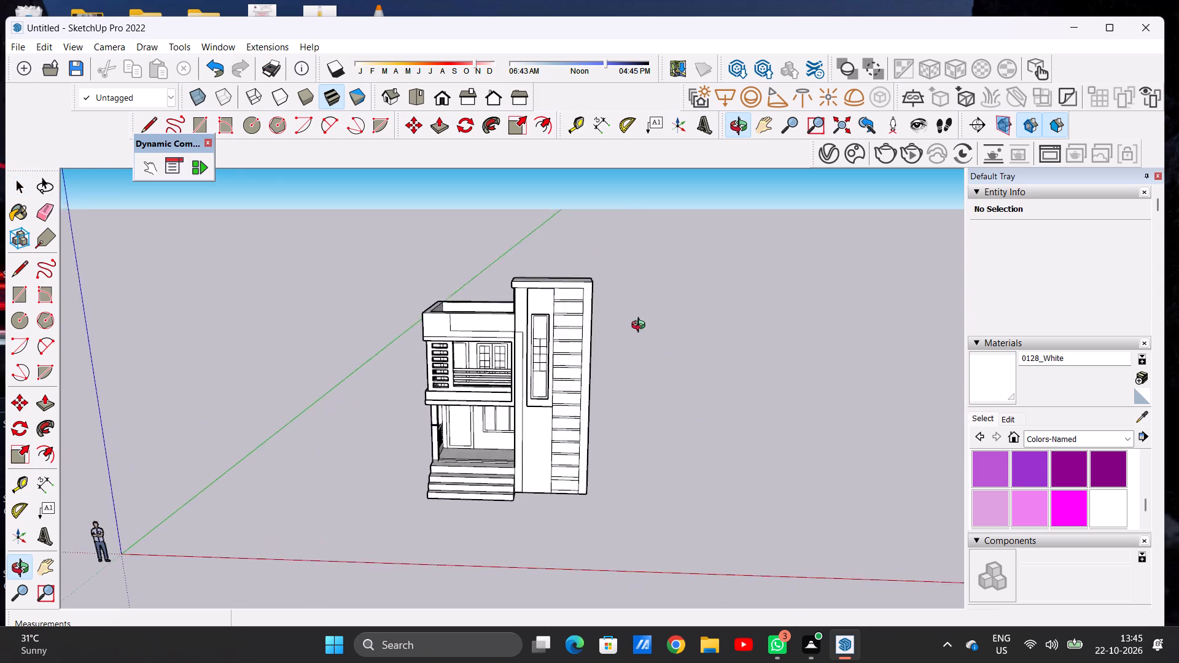
pyautogui.moveTo(641, 327); pyautogui.dragTo(650, 300, button='middle')
pyautogui.scroll(6, 544, 365)
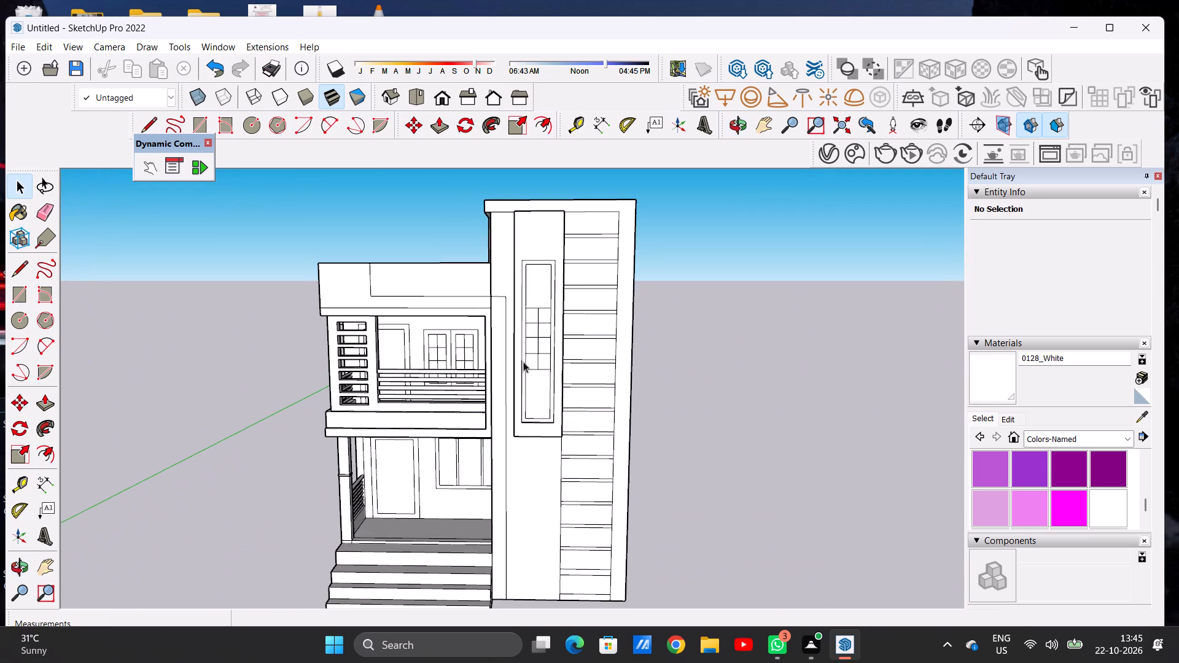
# Draw a rectangle about 9' 8 1/2" by 1' 6 1/4" inside the upper parapet's outlined area, ending at the tall block's edge.
pyautogui.scroll(-6, 485, 362)
pyautogui.scroll(8, 432, 317)
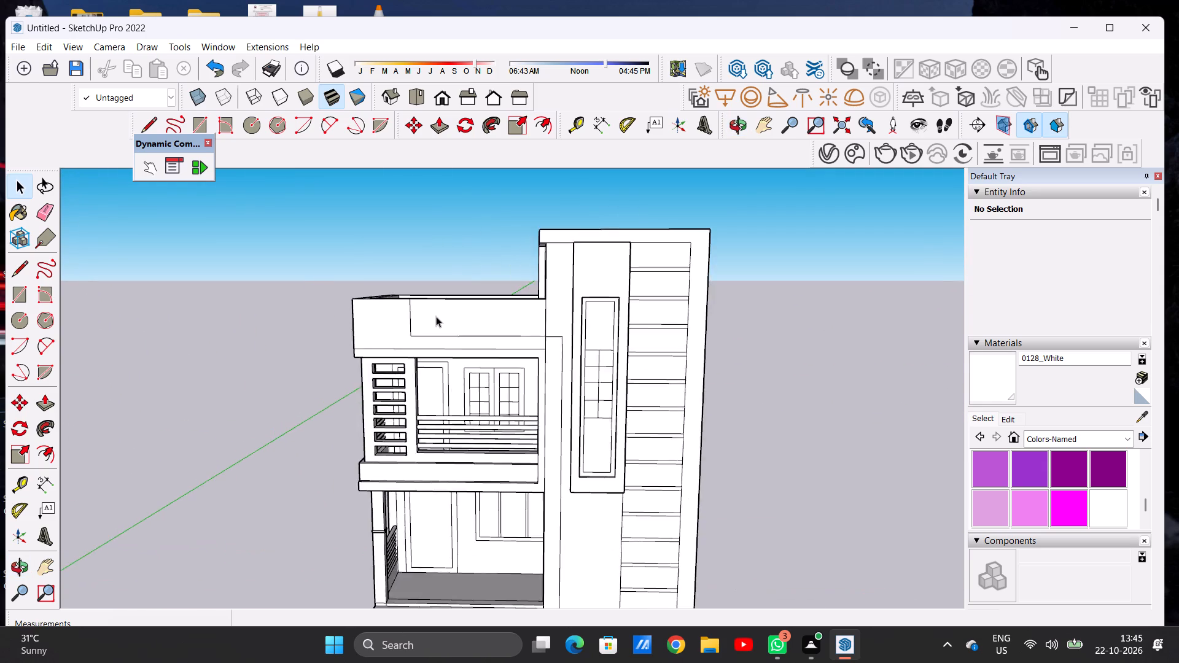
pyautogui.scroll(6, 436, 316)
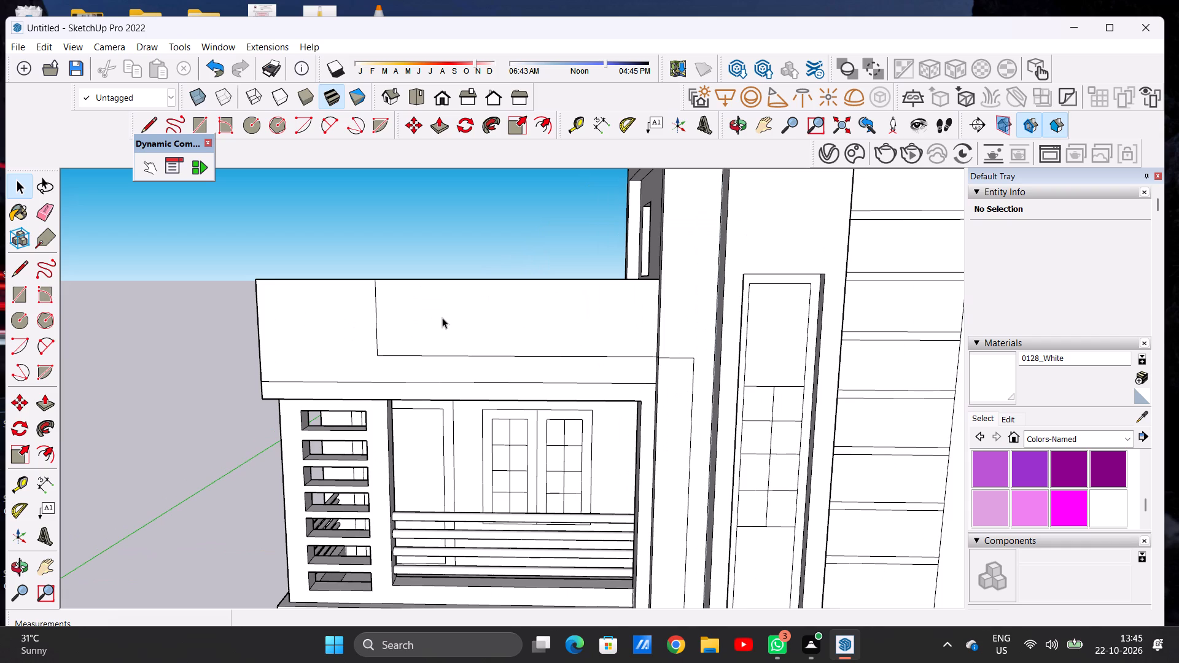
pyautogui.scroll(-3, 442, 317)
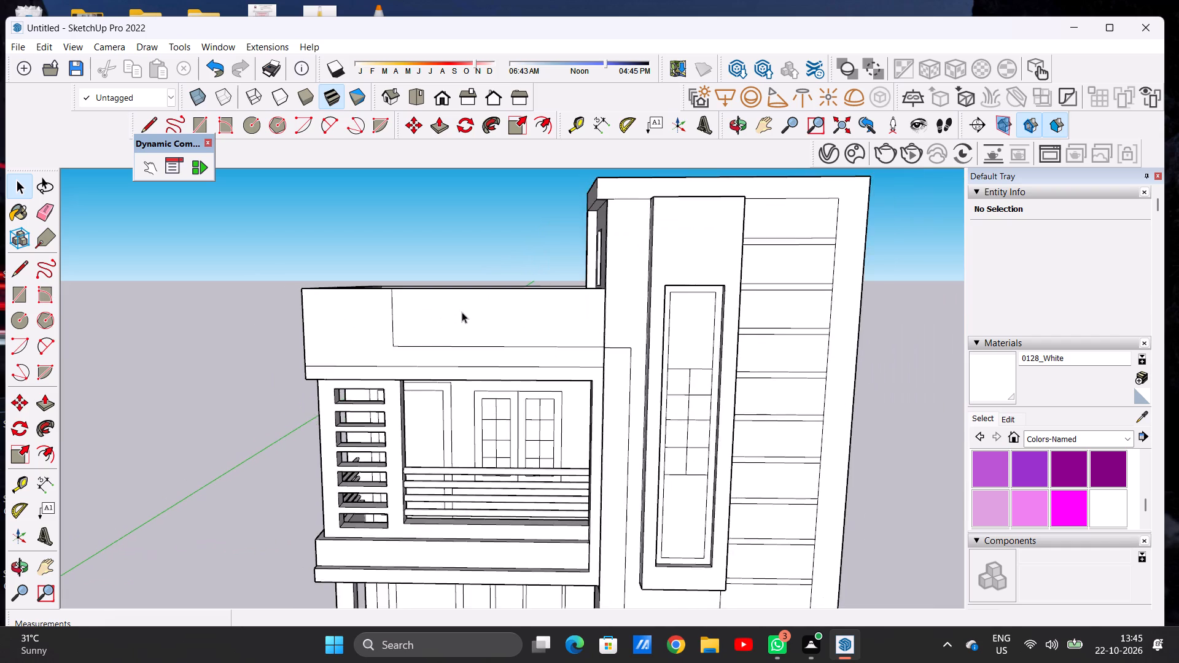
pyautogui.scroll(2, 471, 309)
pyautogui.press('r')
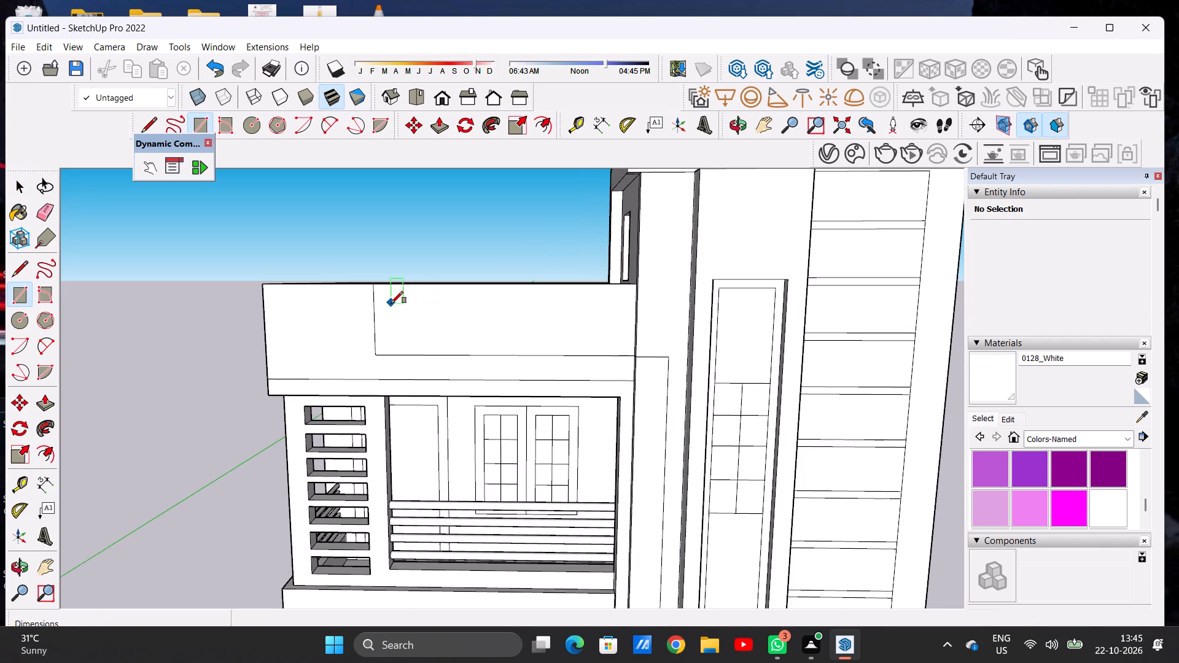
pyautogui.click(391, 303)
pyautogui.click(391, 339)
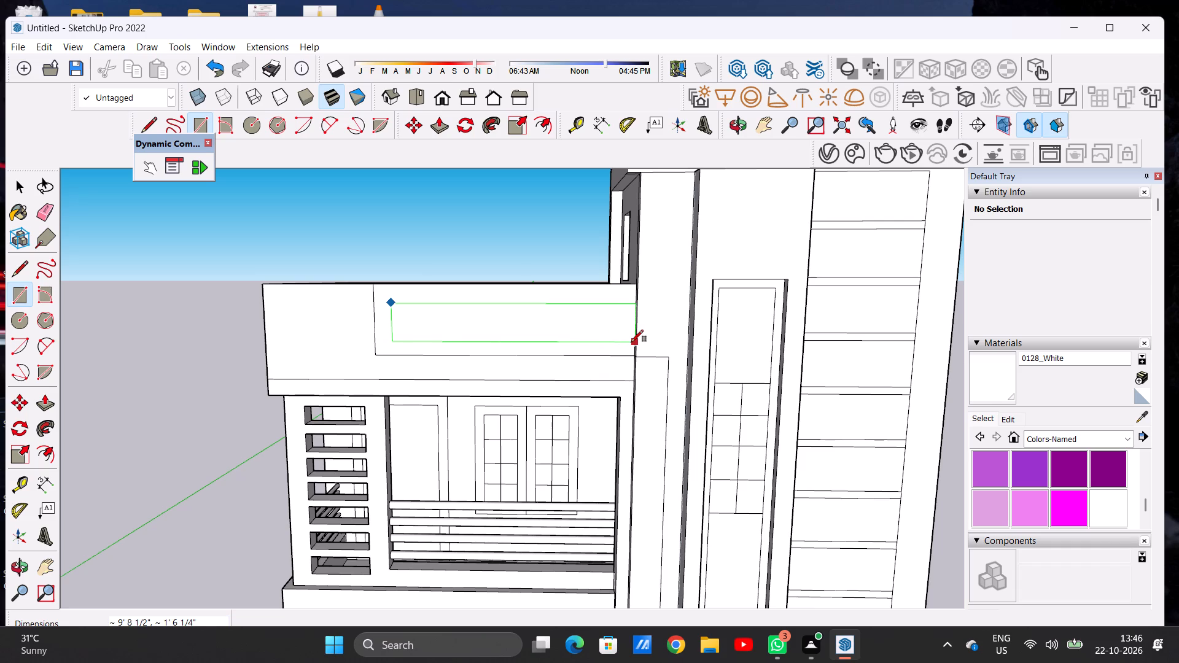
pyautogui.click(631, 342)
pyautogui.press('space')
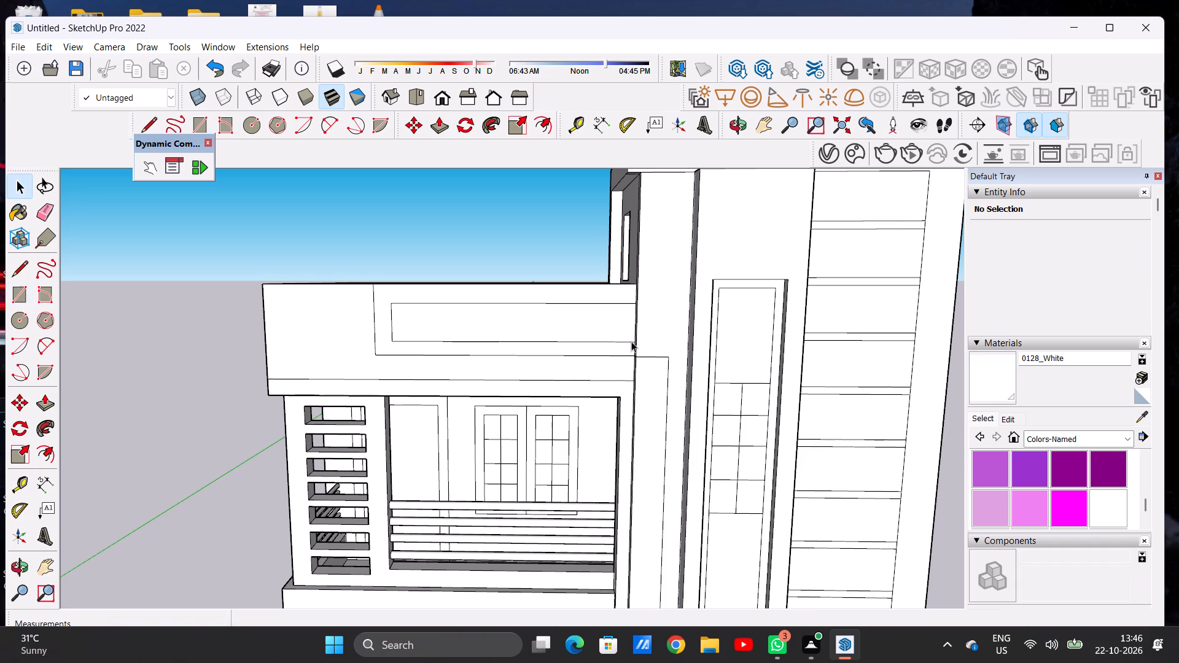
# Push the rectangle in the upper parapet inward about 1' 7 1/8" to cut an opening through the wall.
pyautogui.scroll(-3, 531, 270)
pyautogui.moveTo(535, 284); pyautogui.dragTo(372, 326, button='middle')
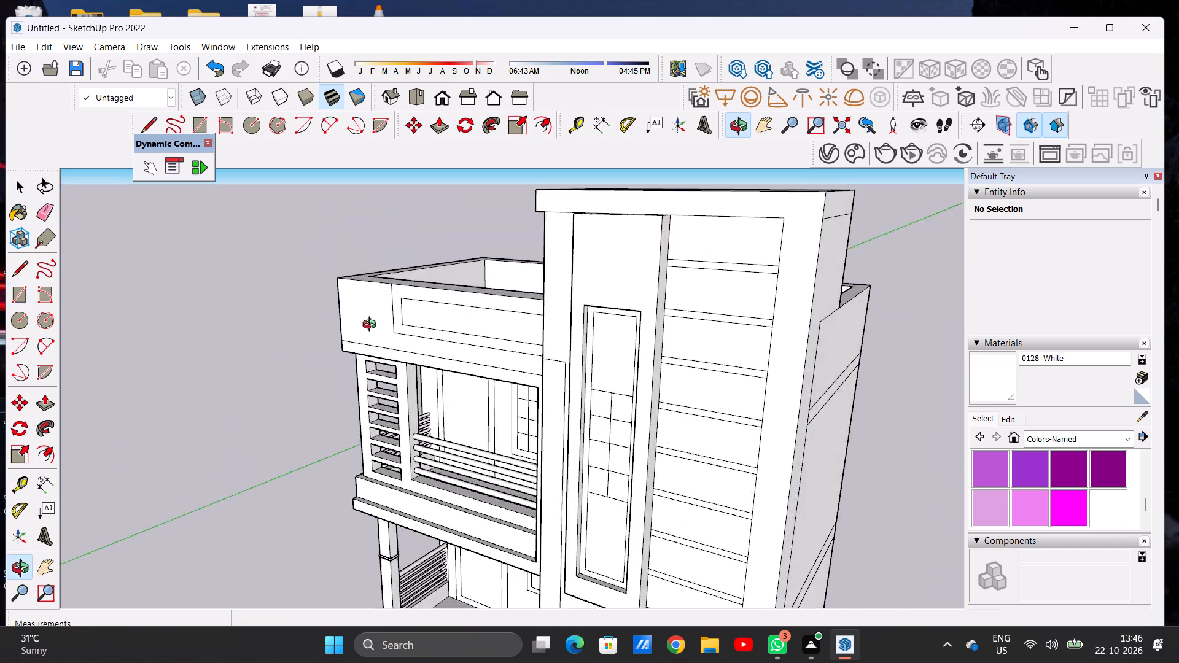
pyautogui.moveTo(372, 326); pyautogui.dragTo(358, 422, button='middle')
pyautogui.scroll(6, 502, 320)
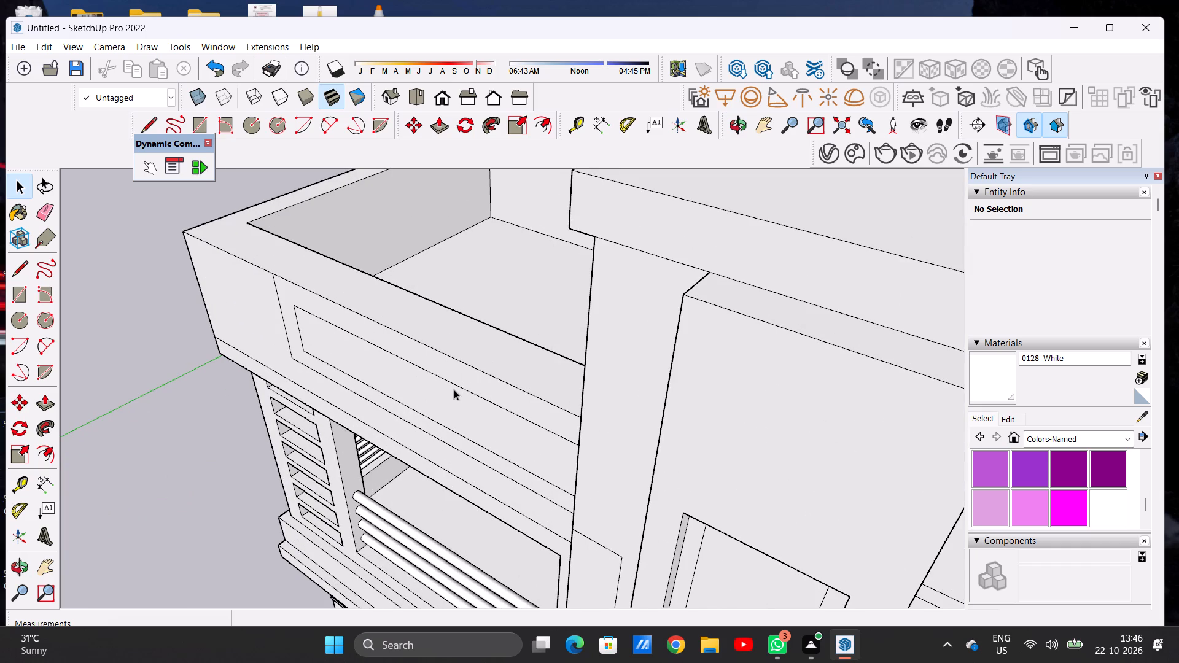
pyautogui.press('p')
pyautogui.scroll(3, 454, 394)
pyautogui.click(454, 394)
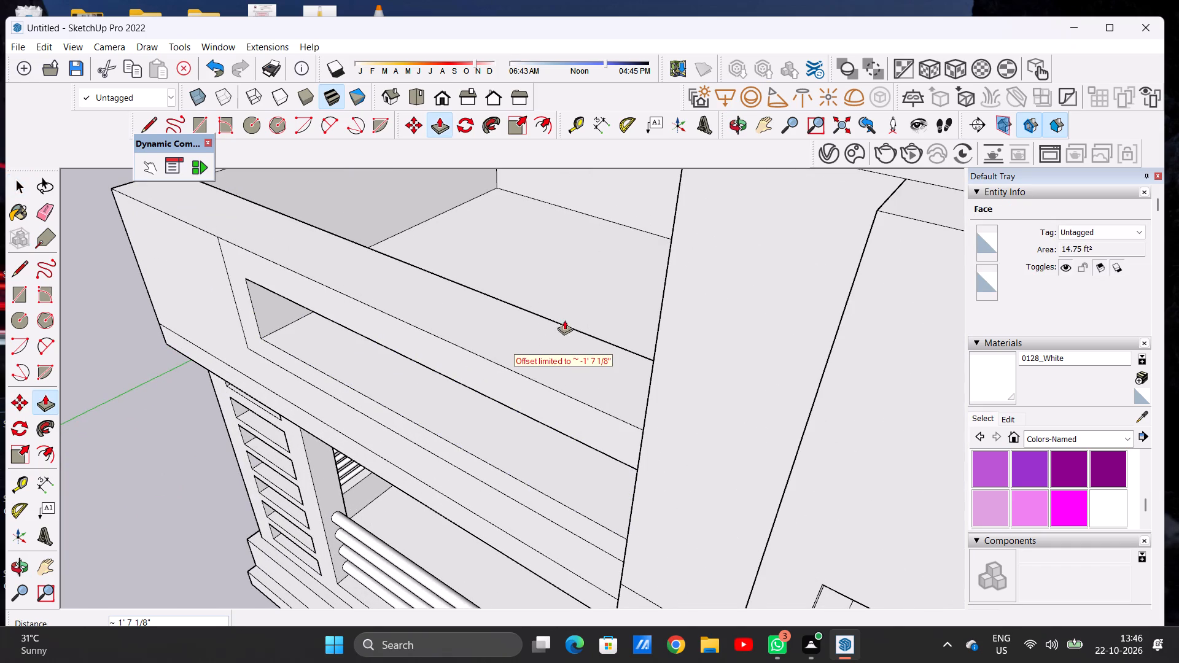
pyautogui.click(609, 342)
pyautogui.press('space')
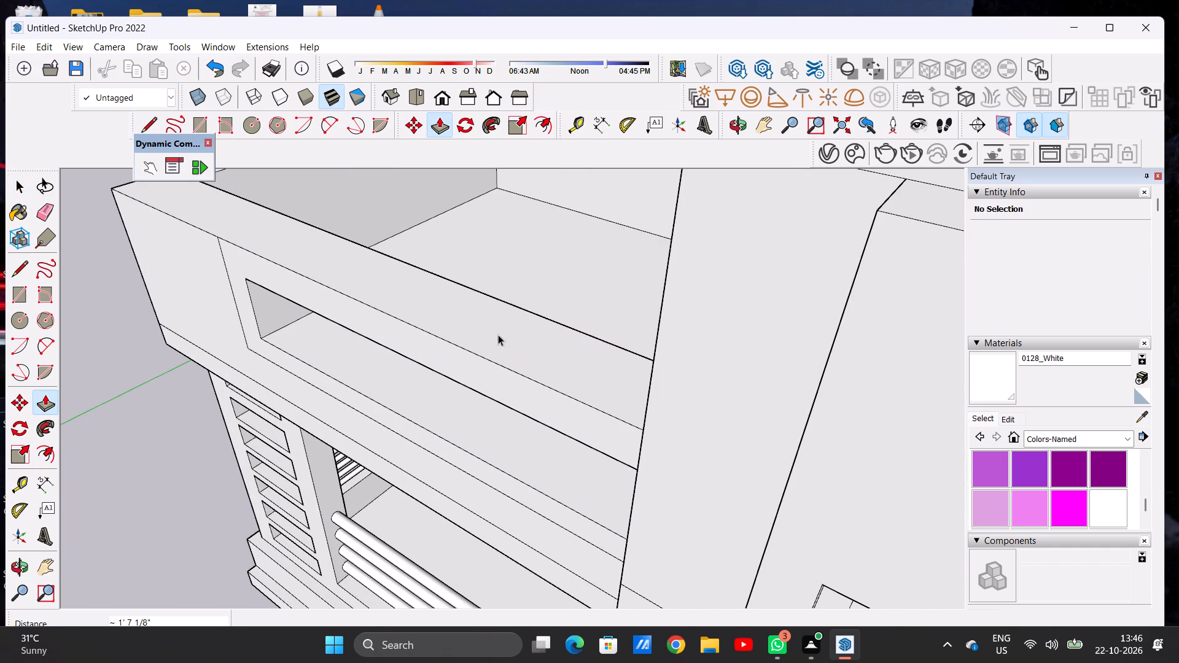
# Draw a circle of about 1 3/4" radius low on the opening's end face, opposite the tall block.
pyautogui.scroll(-7, 491, 325)
pyautogui.moveTo(473, 366); pyautogui.dragTo(591, 258, button='middle')
pyautogui.scroll(-7, 395, 303)
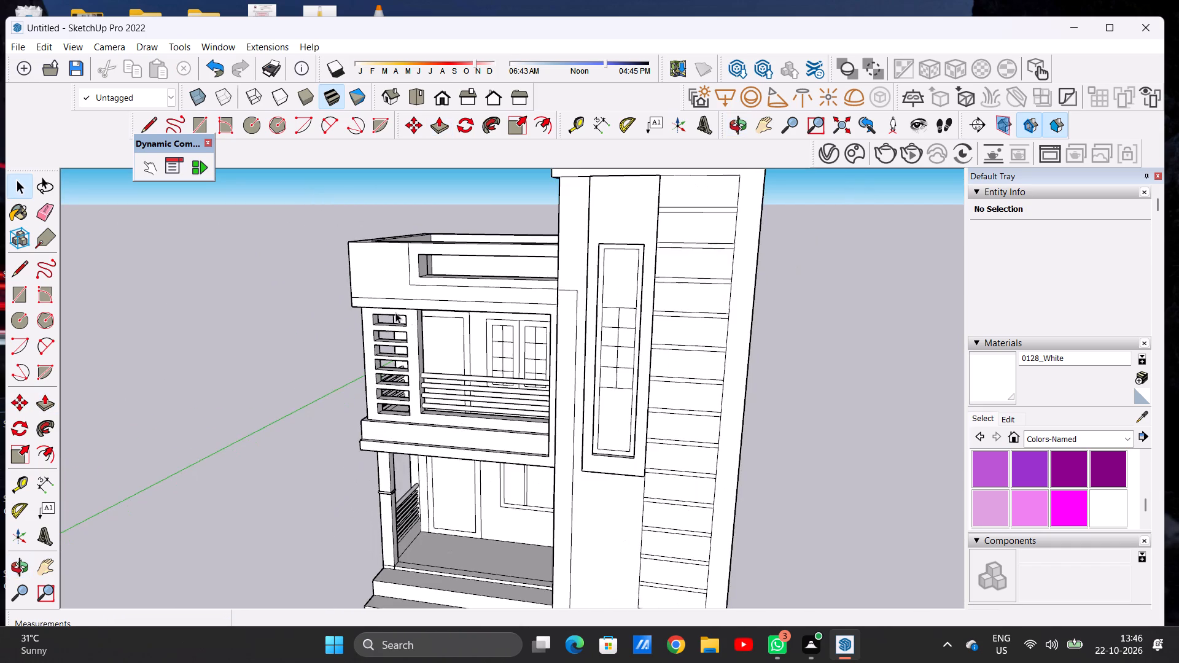
pyautogui.moveTo(451, 290); pyautogui.dragTo(497, 284, button='middle')
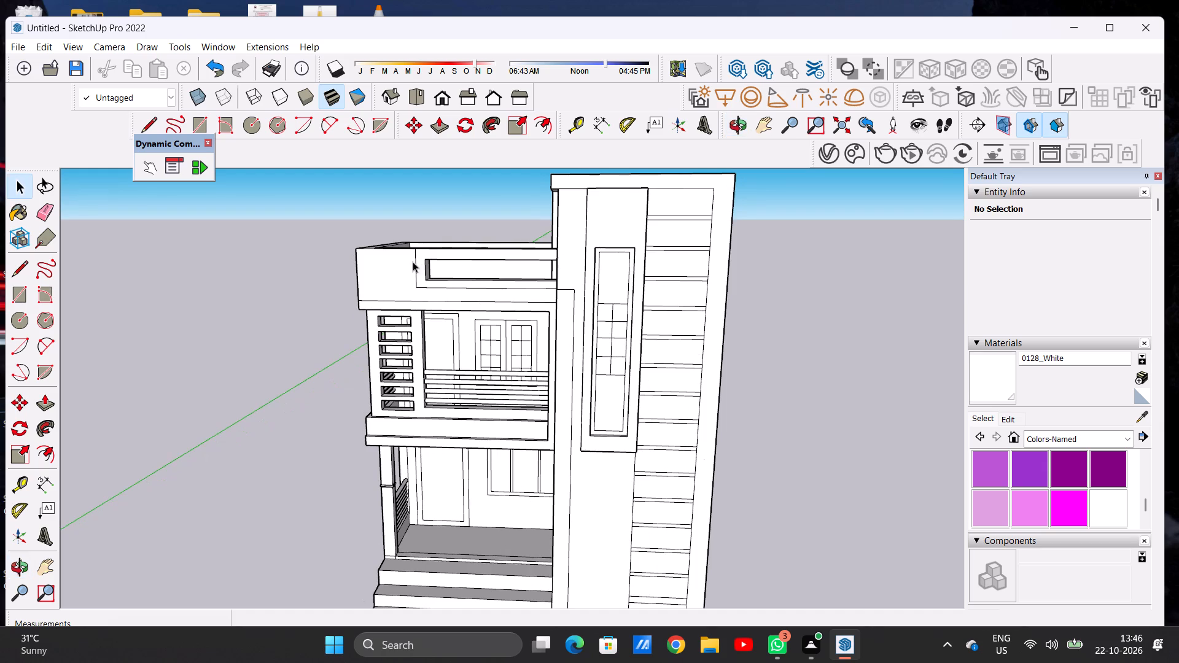
pyautogui.scroll(10, 443, 263)
pyautogui.moveTo(452, 287); pyautogui.dragTo(352, 286, button='middle')
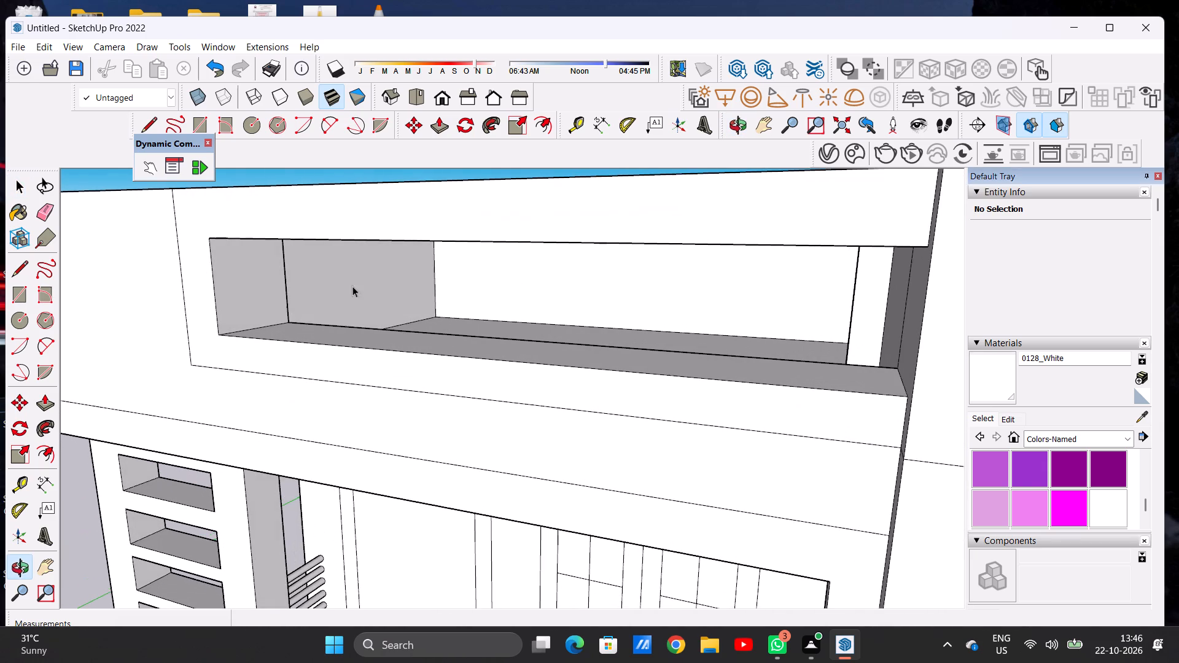
pyautogui.scroll(1, 269, 284)
pyautogui.scroll(-1, 265, 284)
pyautogui.press('c')
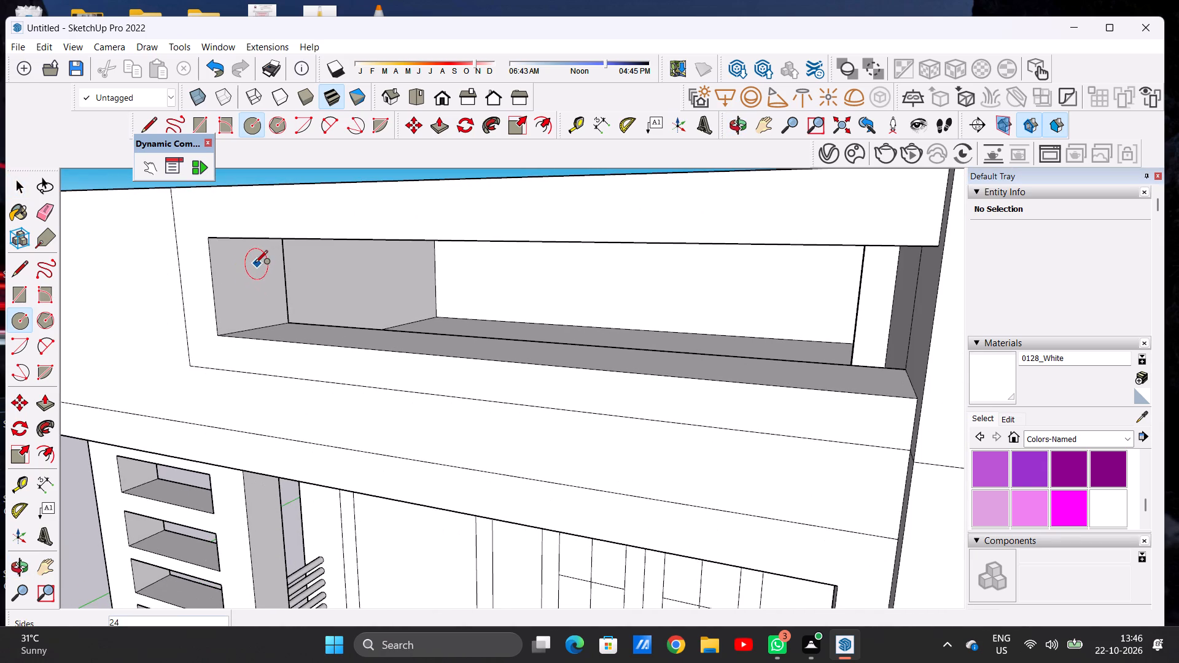
pyautogui.scroll(5, 254, 263)
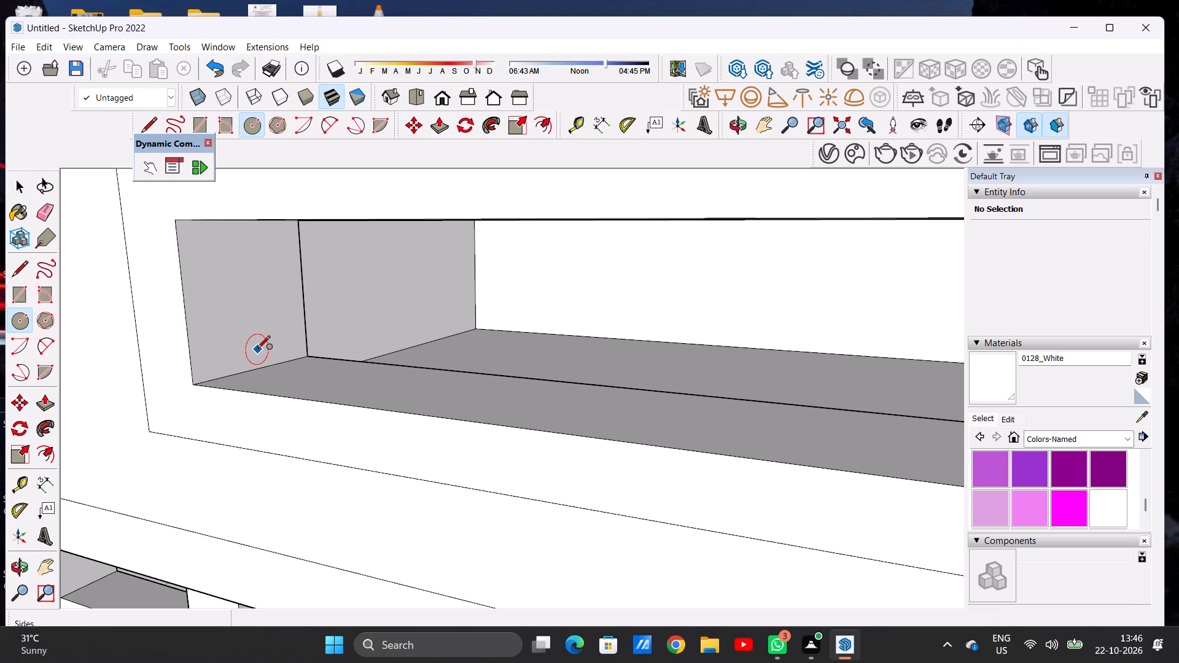
pyautogui.click(257, 349)
pyautogui.click(260, 335)
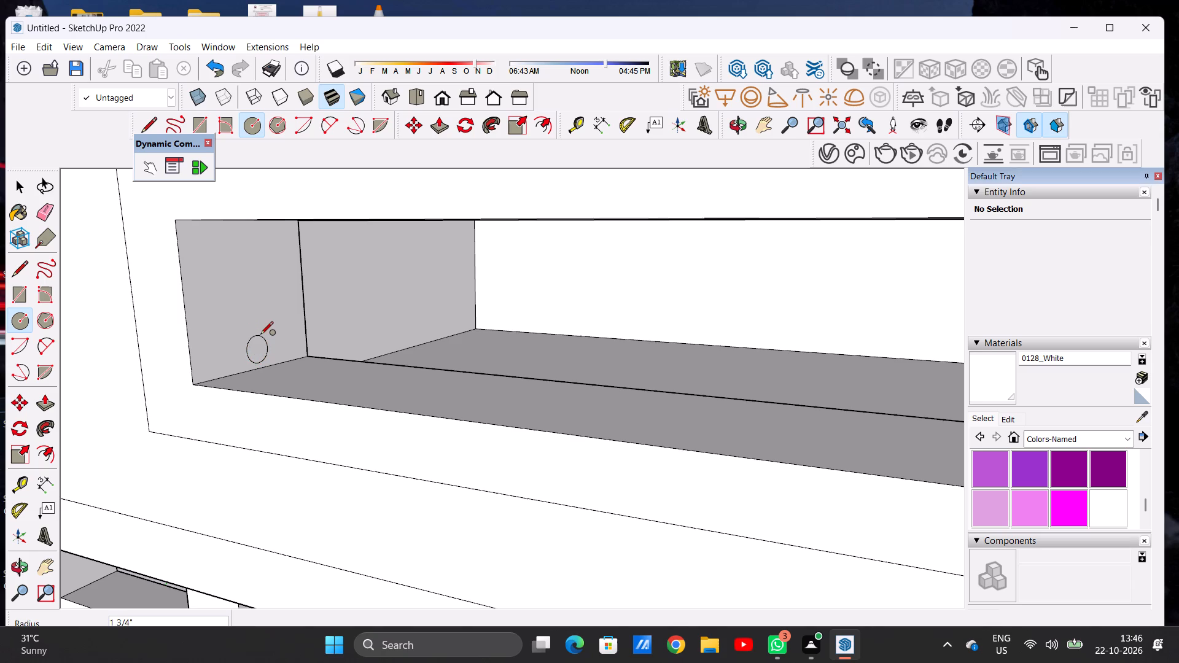
pyautogui.press('space')
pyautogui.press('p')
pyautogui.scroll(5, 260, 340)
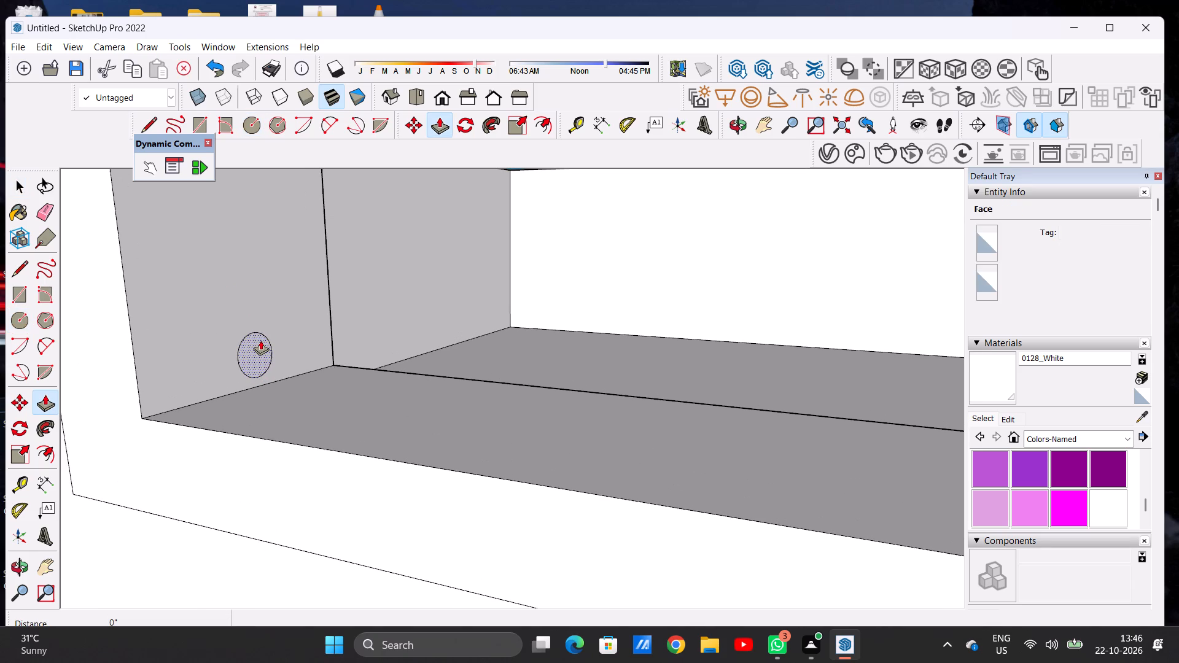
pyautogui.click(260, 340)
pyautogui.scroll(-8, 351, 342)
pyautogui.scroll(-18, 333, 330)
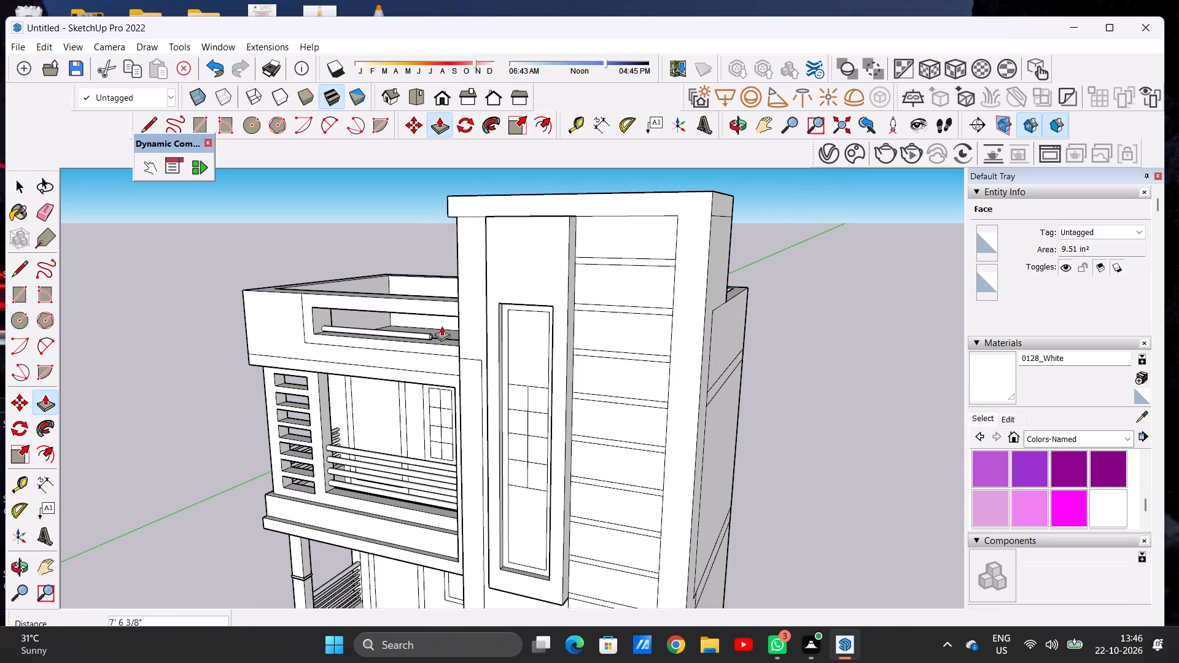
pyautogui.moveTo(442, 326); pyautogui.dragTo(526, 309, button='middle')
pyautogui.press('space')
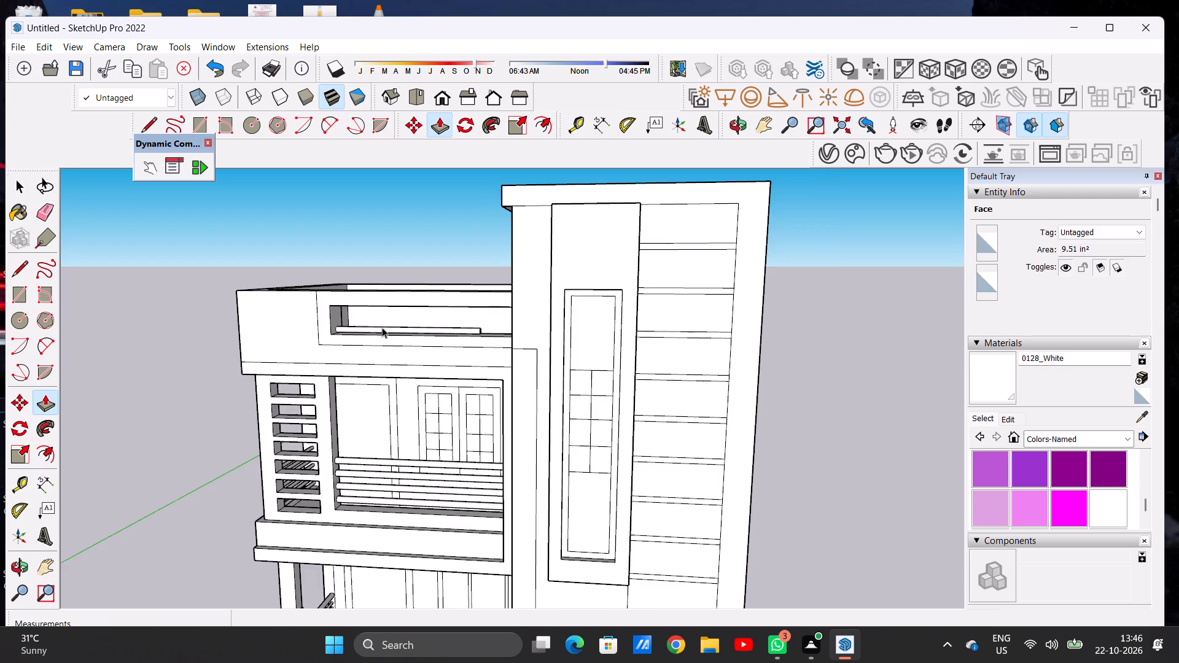
# Copy the circle up to near the top of the end face, and place another copy about 6 3/4" below that one.
pyautogui.scroll(7, 382, 327)
pyautogui.moveTo(349, 318); pyautogui.dragTo(252, 320, button='middle')
pyautogui.scroll(1, 309, 324)
pyautogui.scroll(4, 189, 250)
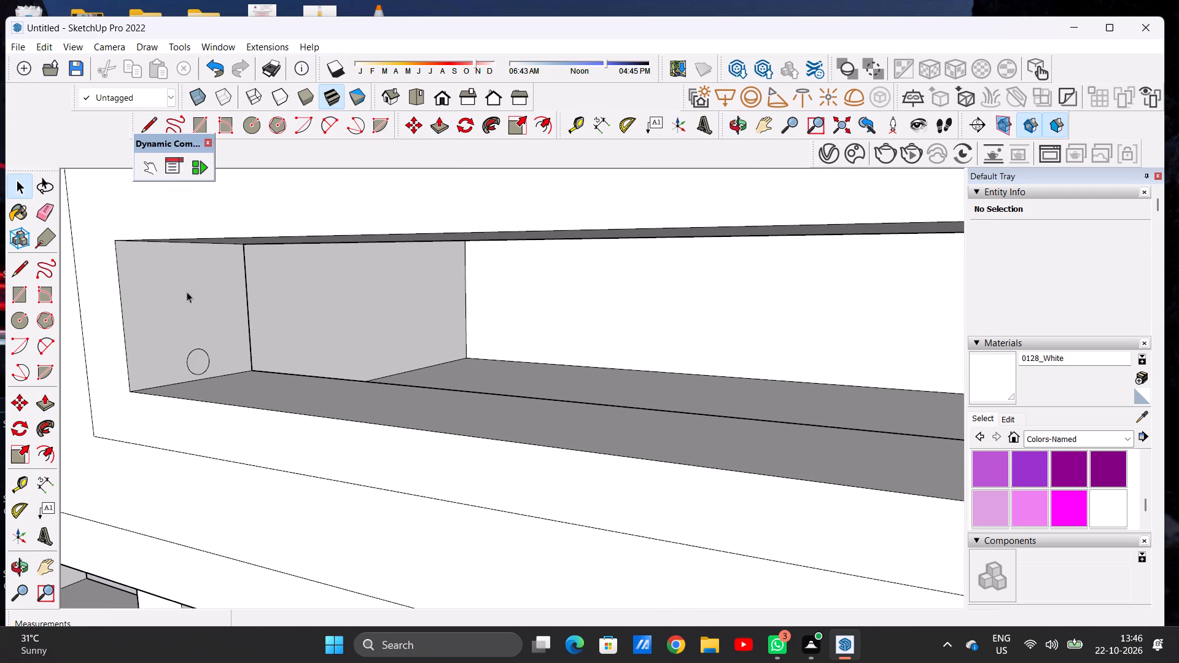
pyautogui.doubleClick(196, 361)
pyautogui.press('m')
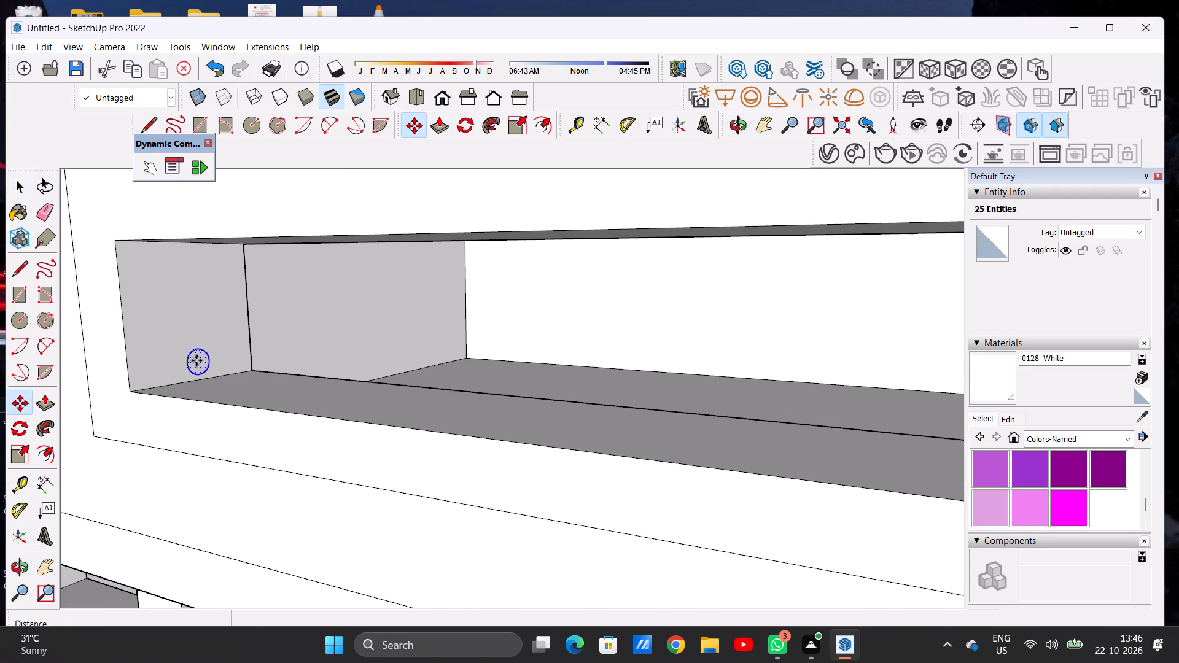
pyautogui.click(198, 351)
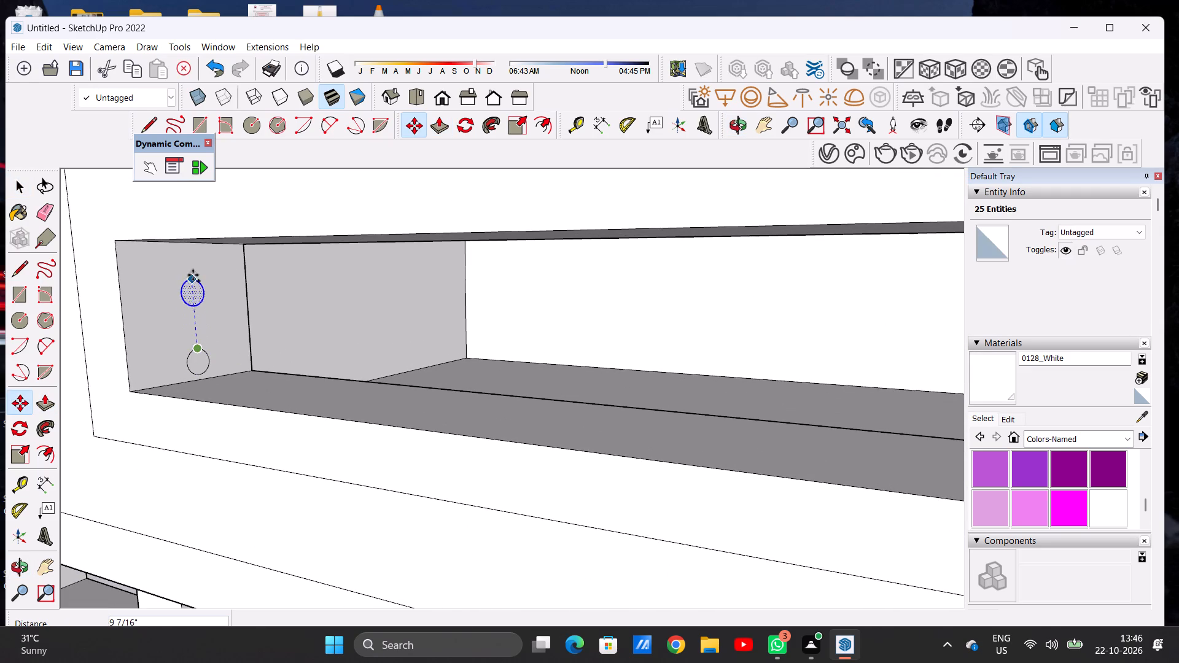
pyautogui.click(188, 250)
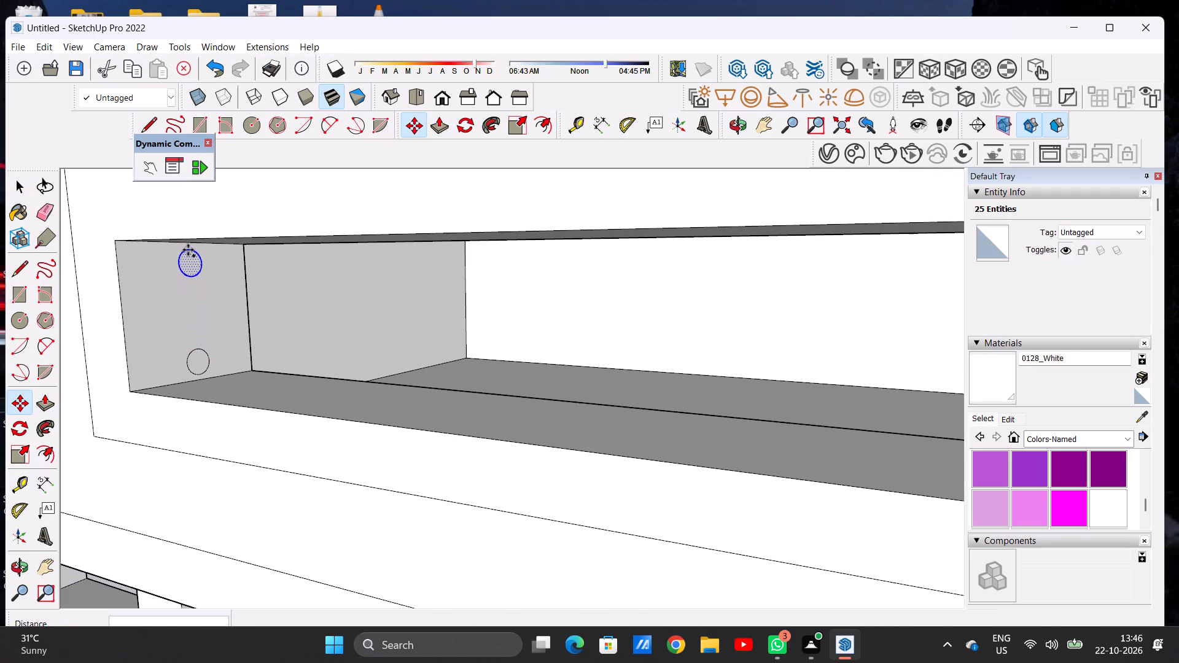
pyautogui.click(188, 250)
pyautogui.click(192, 301)
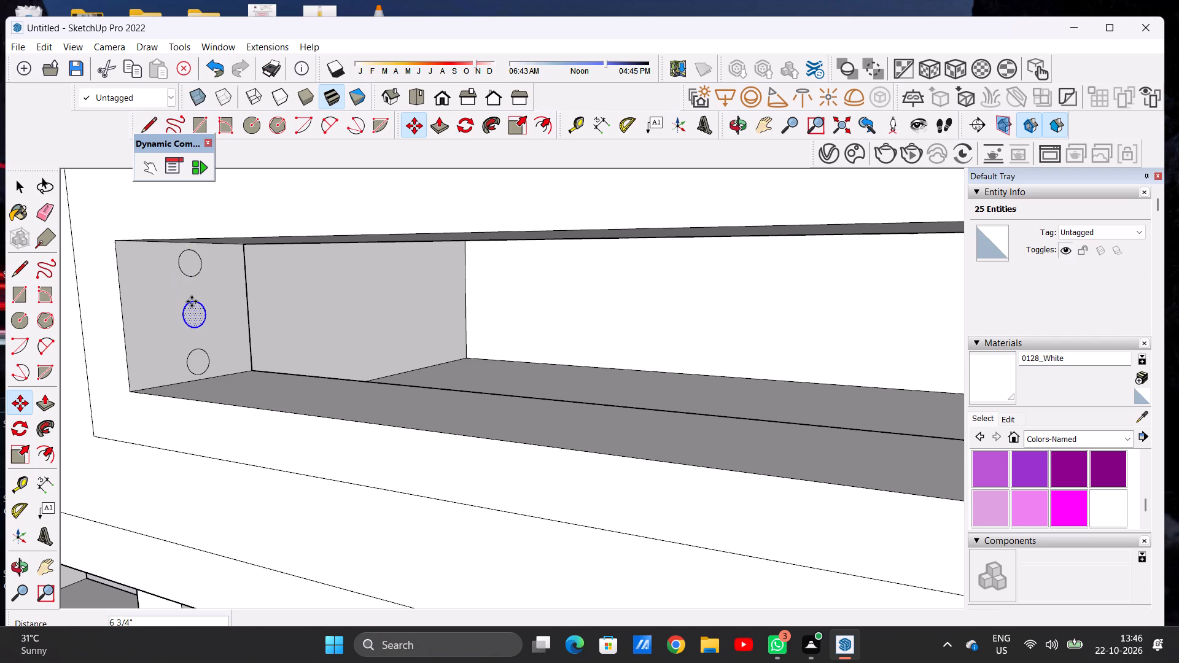
pyautogui.press('space')
pyautogui.scroll(-10, 232, 303)
pyautogui.click(298, 201)
# Extrude the top circle about 9' 8 1/2" along the parapet opening to the tall block's side face.
pyautogui.scroll(5, 206, 279)
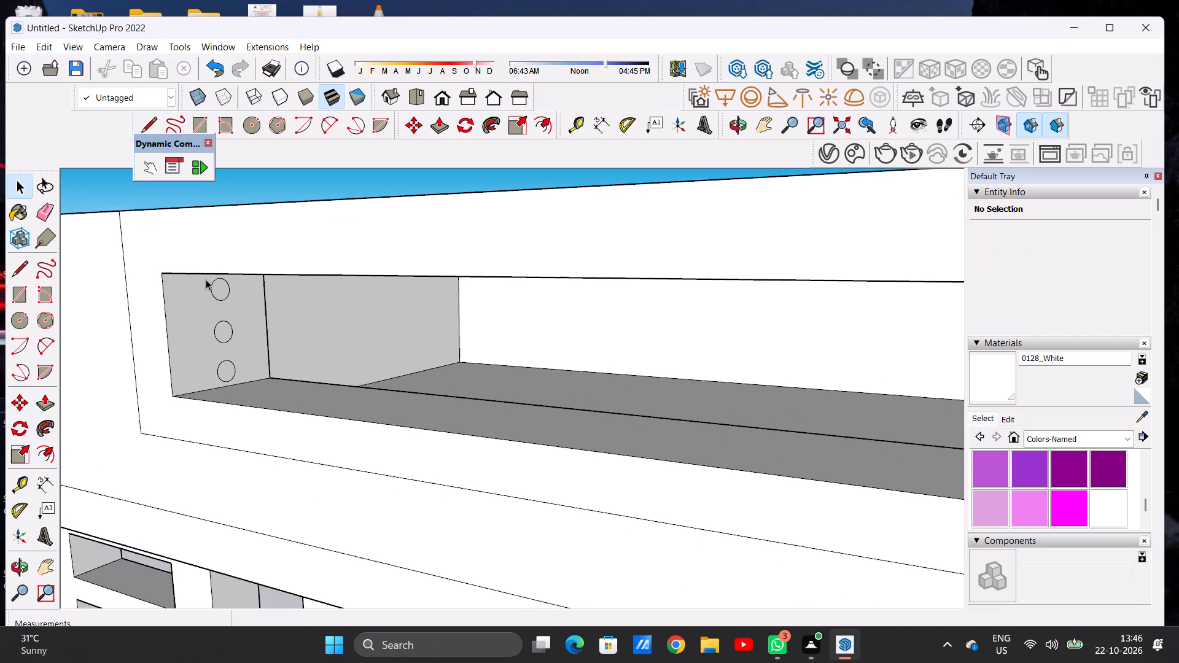
pyautogui.scroll(2, 206, 279)
pyautogui.press('p')
pyautogui.scroll(5, 239, 284)
pyautogui.click(213, 288)
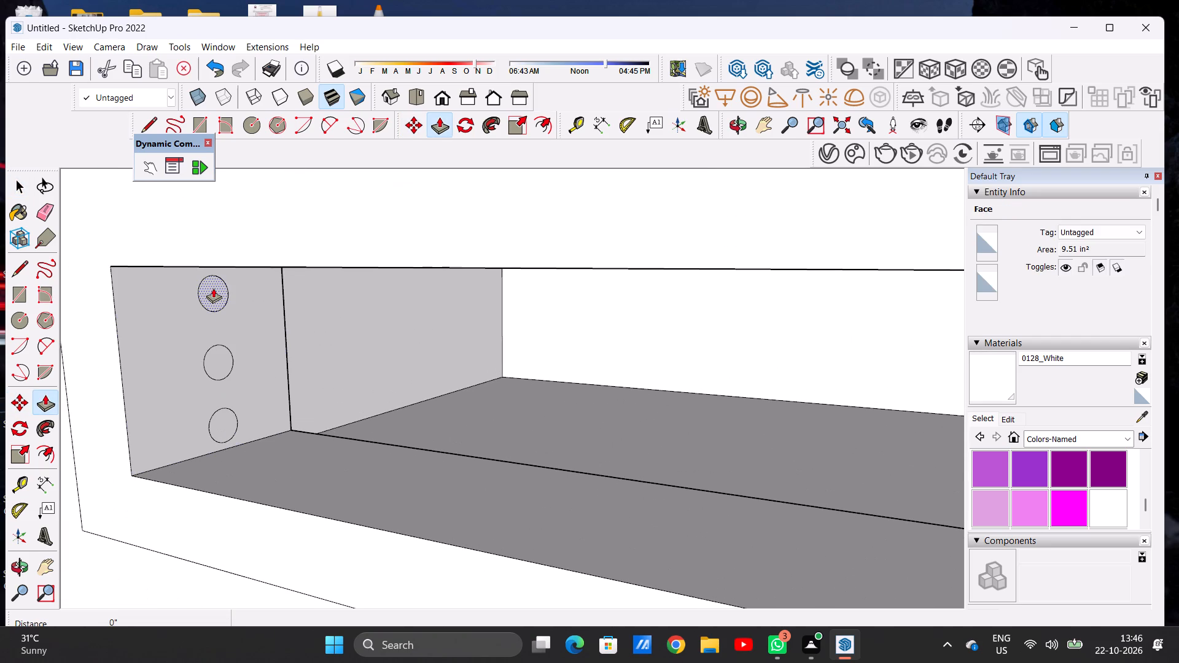
pyautogui.scroll(-13, 306, 328)
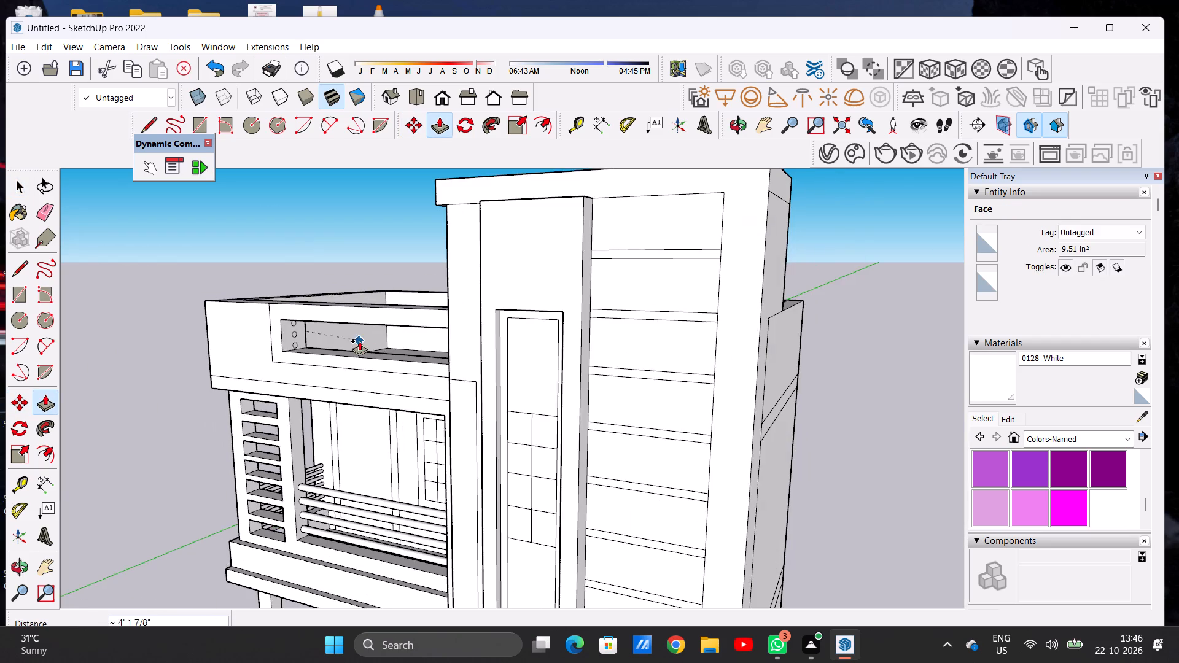
pyautogui.moveTo(360, 339); pyautogui.dragTo(532, 334, button='middle')
pyautogui.scroll(12, 542, 335)
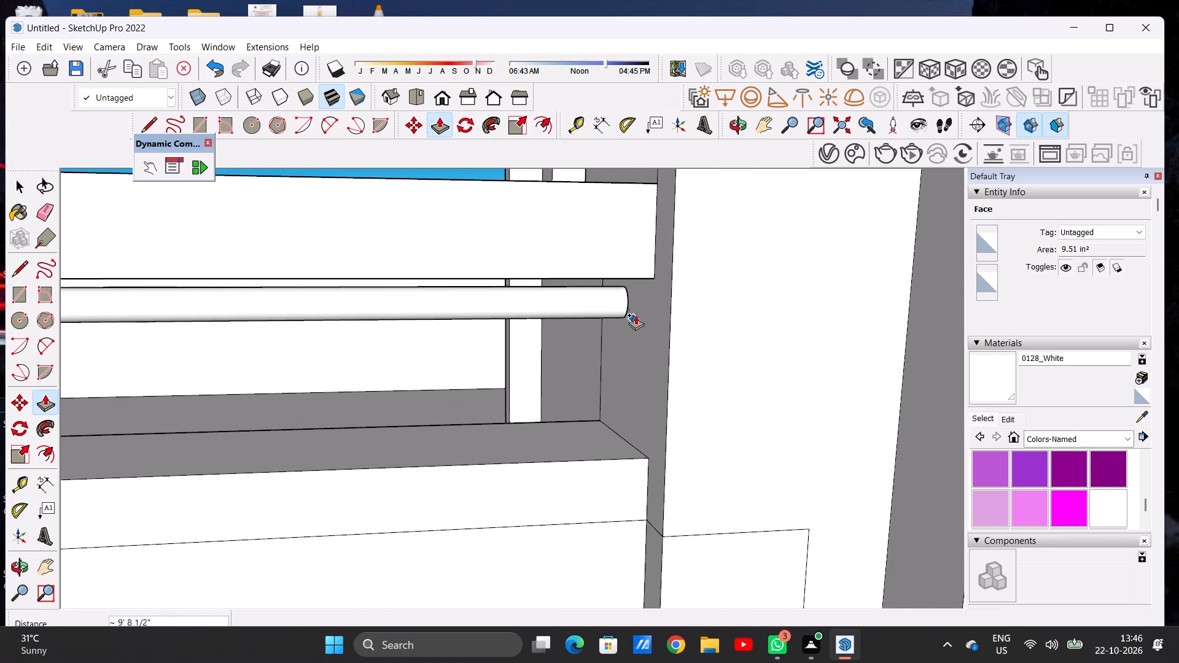
pyautogui.click(639, 308)
# Extrude the middle circle about 9' 8 1/2" across the parapet opening to the tall block's side face.
pyautogui.scroll(-7, 542, 325)
pyautogui.moveTo(380, 349); pyautogui.dragTo(255, 319, button='middle')
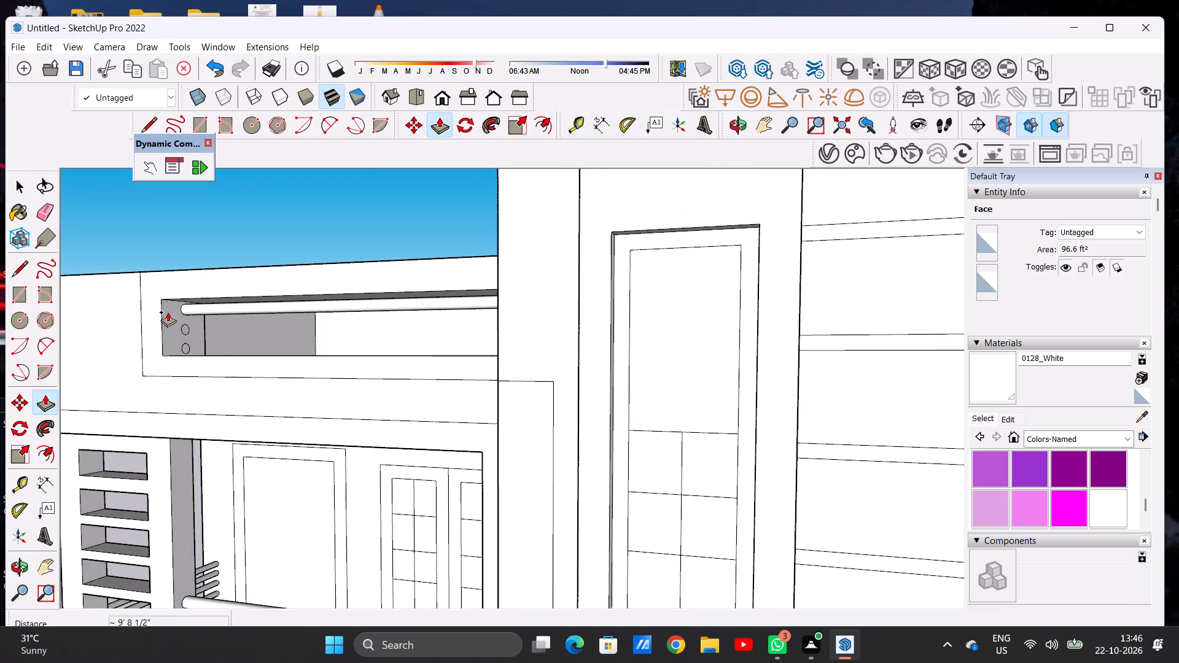
pyautogui.scroll(2, 165, 314)
pyautogui.scroll(-1, 165, 314)
pyautogui.scroll(11, 165, 314)
pyautogui.click(192, 351)
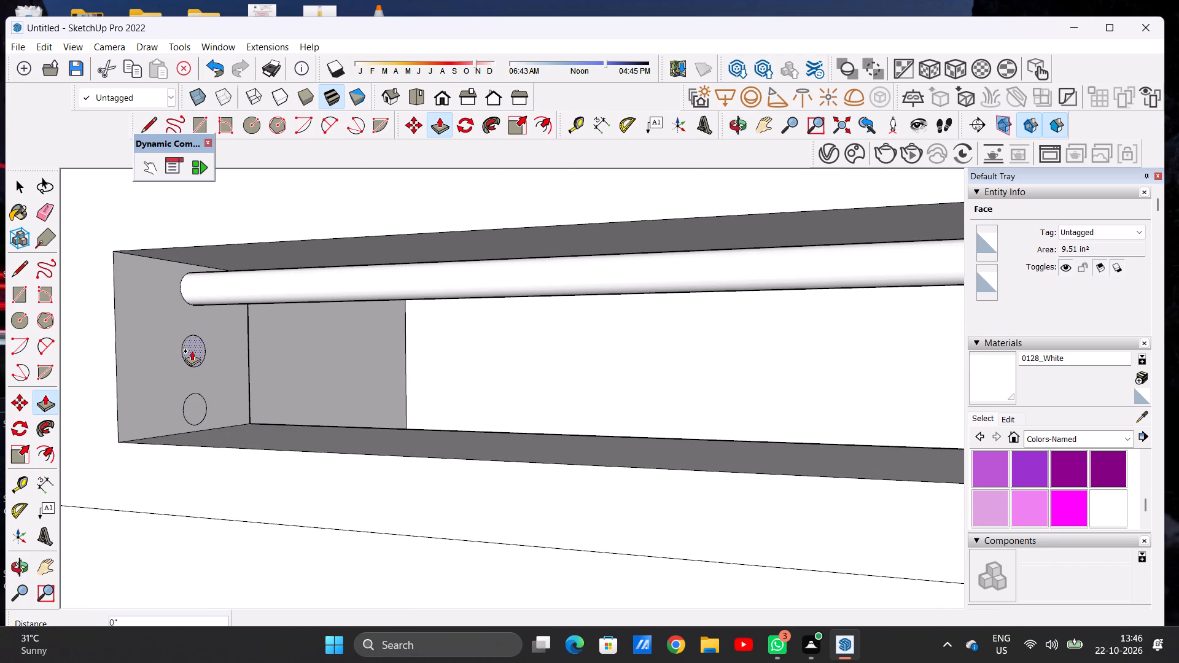
pyautogui.scroll(-20, 342, 366)
pyautogui.moveTo(406, 369); pyautogui.dragTo(605, 362, button='middle')
pyautogui.scroll(6, 605, 361)
pyautogui.click(629, 351)
# Extrude the bottom circle about 9' 8 1/2" across the opening to the tall block, level with the other two rails.
pyautogui.scroll(-6, 443, 401)
pyautogui.moveTo(442, 401); pyautogui.dragTo(246, 424, button='middle')
pyautogui.scroll(4, 277, 382)
pyautogui.scroll(-1, 277, 382)
pyautogui.scroll(5, 285, 390)
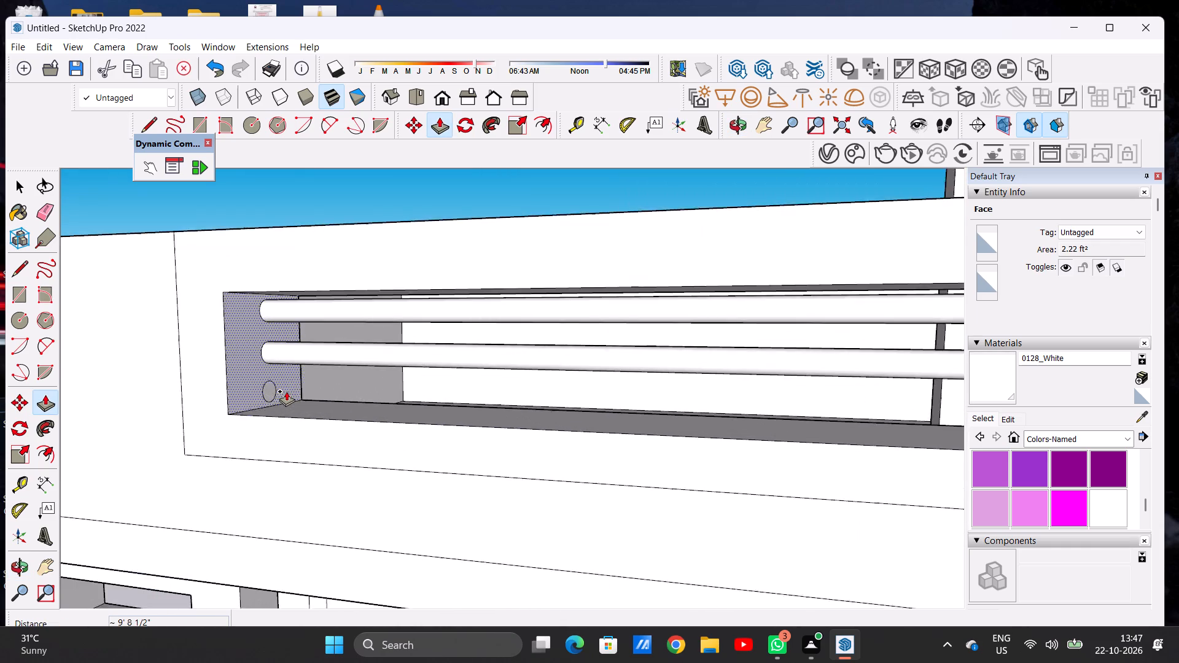
pyautogui.scroll(10, 286, 391)
pyautogui.click(265, 389)
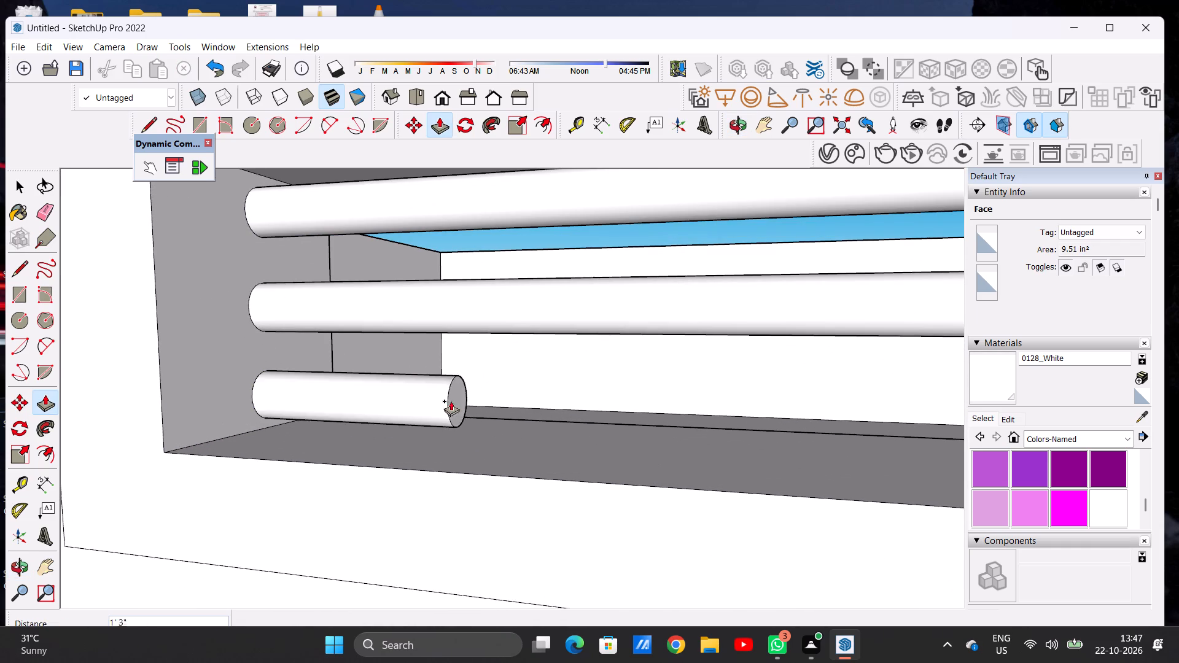
pyautogui.scroll(-4, 451, 401)
pyautogui.scroll(-17, 444, 399)
pyautogui.moveTo(559, 384); pyautogui.dragTo(767, 350, button='middle')
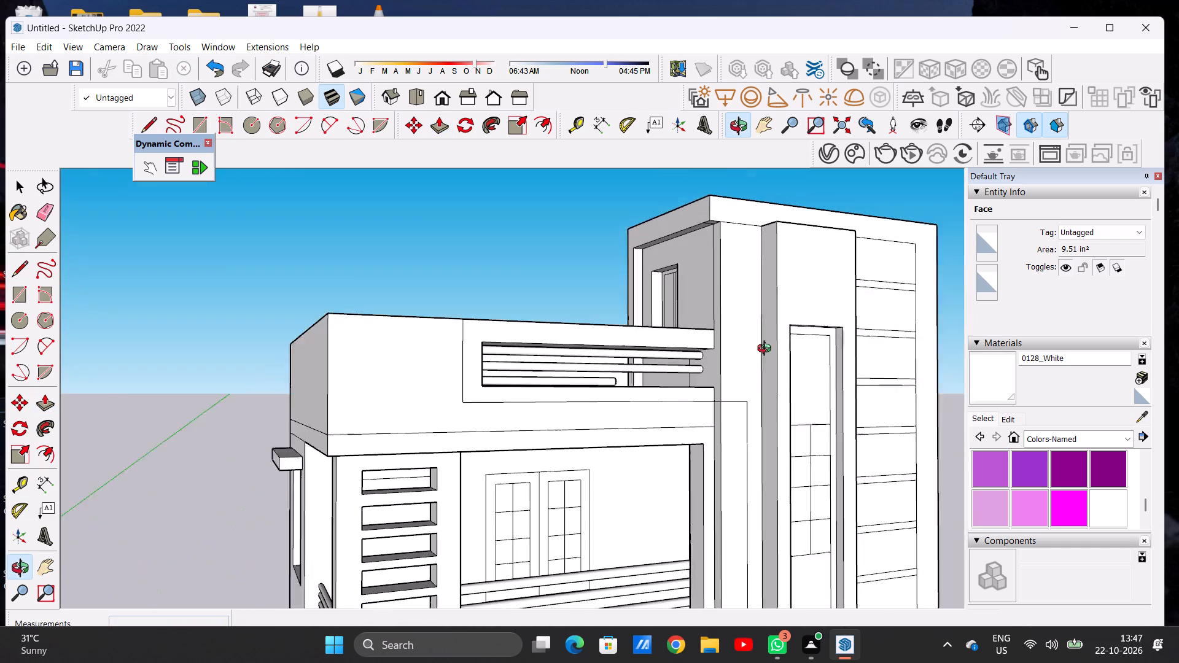
pyautogui.moveTo(767, 350); pyautogui.dragTo(771, 349, button='middle')
pyautogui.scroll(2, 713, 358)
pyautogui.scroll(-1, 714, 366)
pyautogui.scroll(13, 713, 369)
pyautogui.click(690, 371)
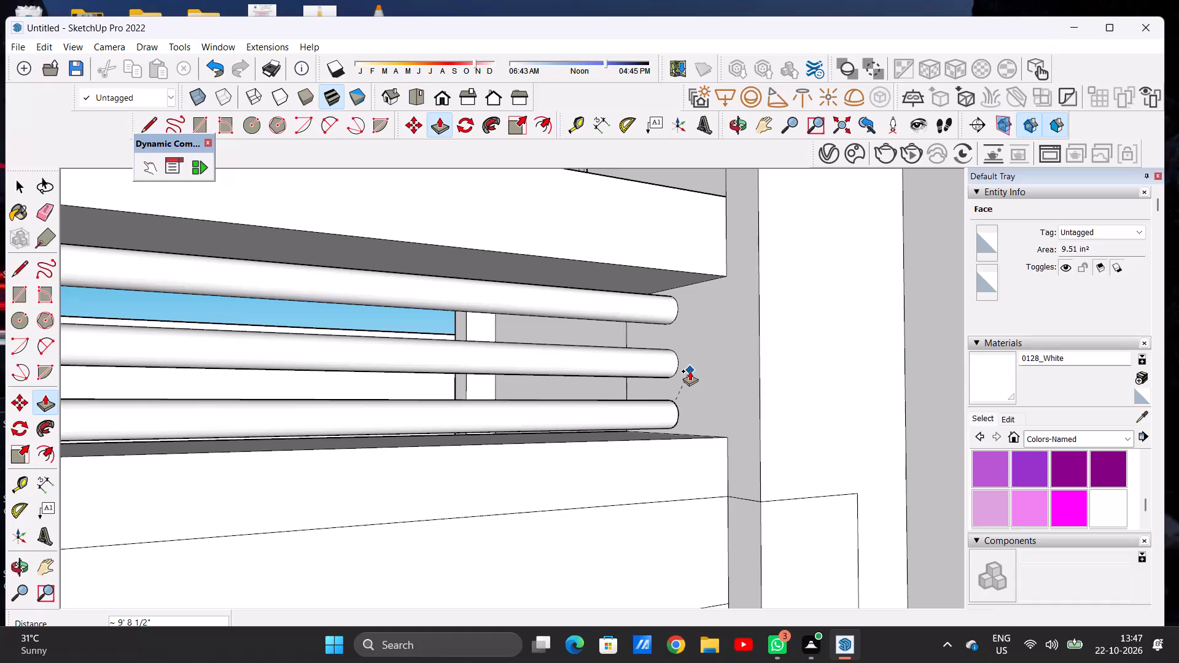
pyautogui.press('space')
# Draw a vertical line about 3' 10" long on the side parapet face, from its top edge down to the horizontal line near its base.
pyautogui.scroll(-17, 520, 398)
pyautogui.scroll(-4, 532, 384)
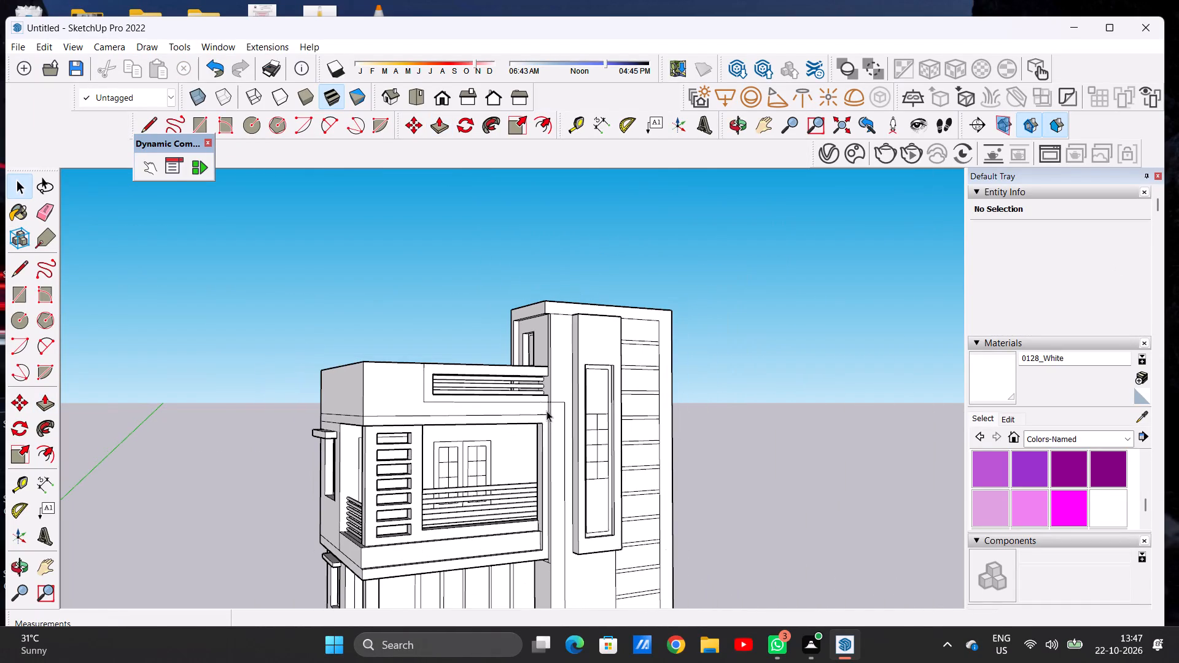
pyautogui.scroll(3, 366, 420)
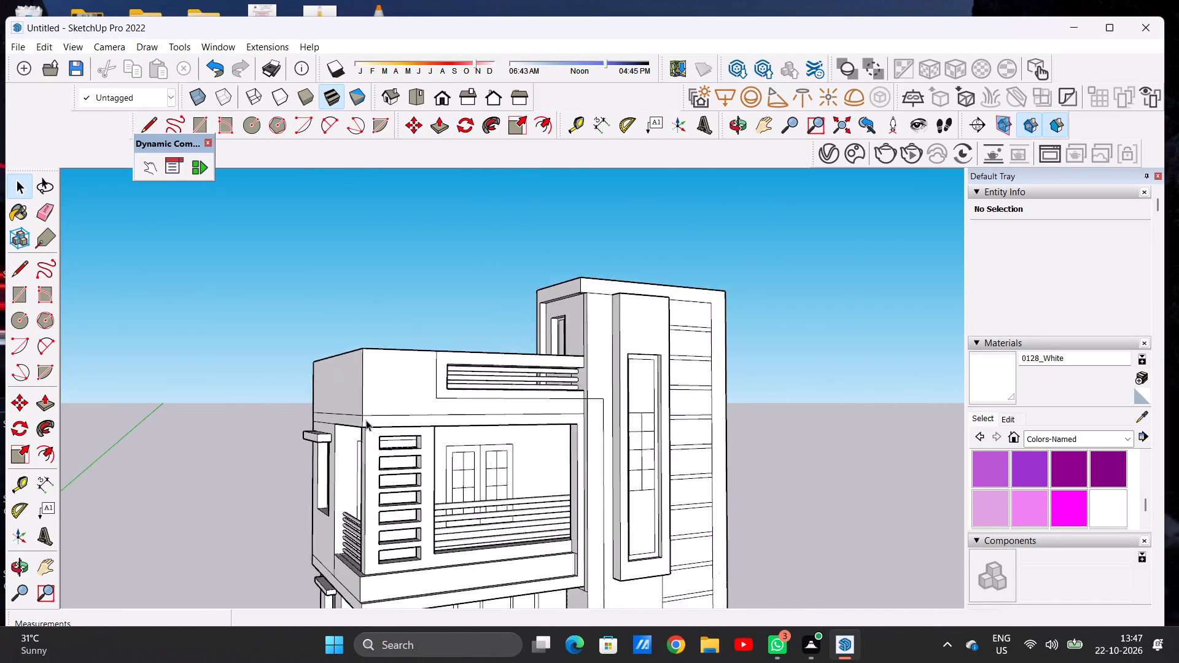
pyautogui.scroll(4, 366, 420)
pyautogui.moveTo(297, 351); pyautogui.dragTo(652, 374, button='middle')
pyautogui.scroll(-2, 295, 438)
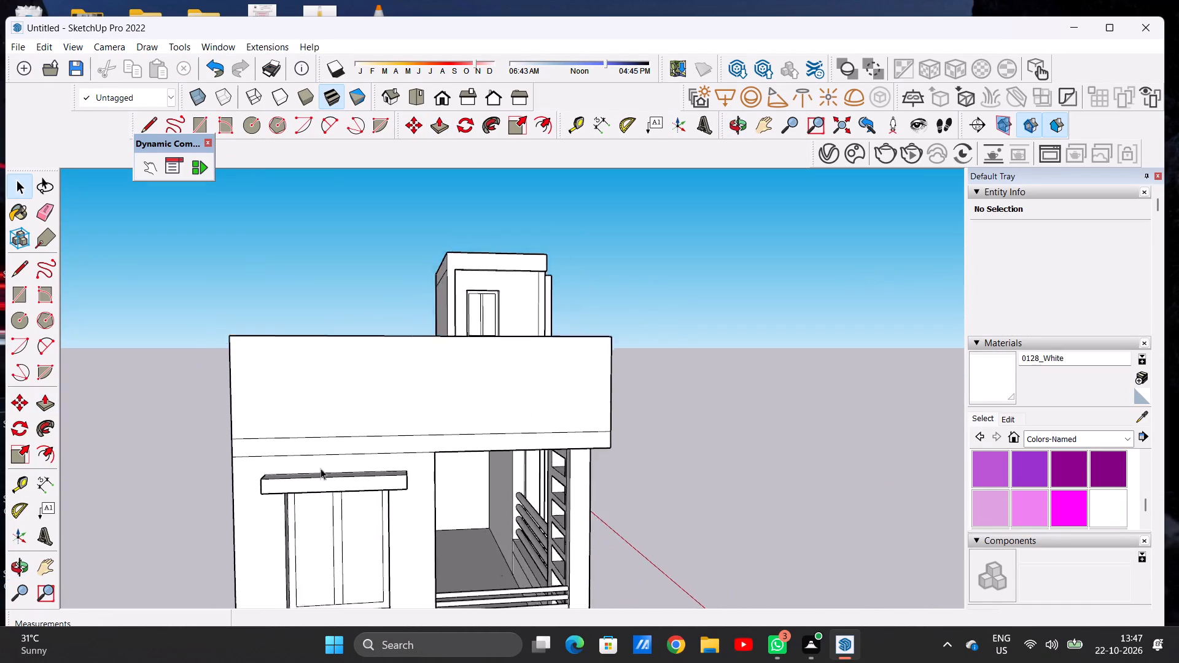
pyautogui.scroll(-4, 321, 468)
pyautogui.scroll(1, 456, 405)
pyautogui.scroll(-1, 456, 405)
pyautogui.scroll(5, 452, 402)
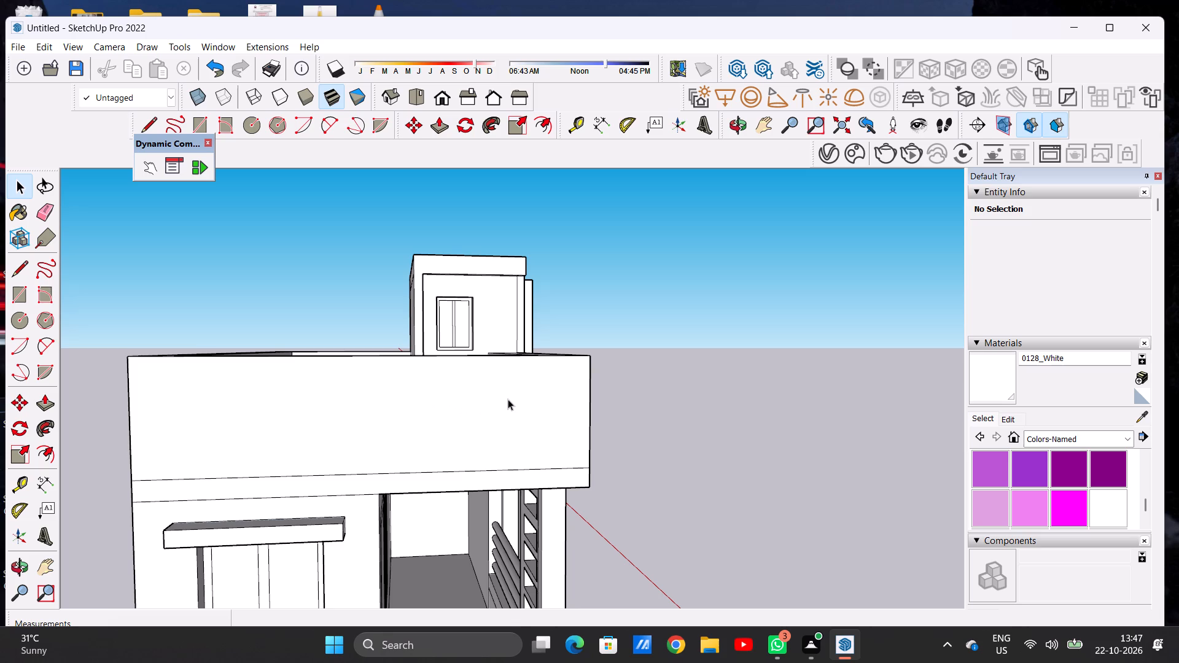
pyautogui.press('l')
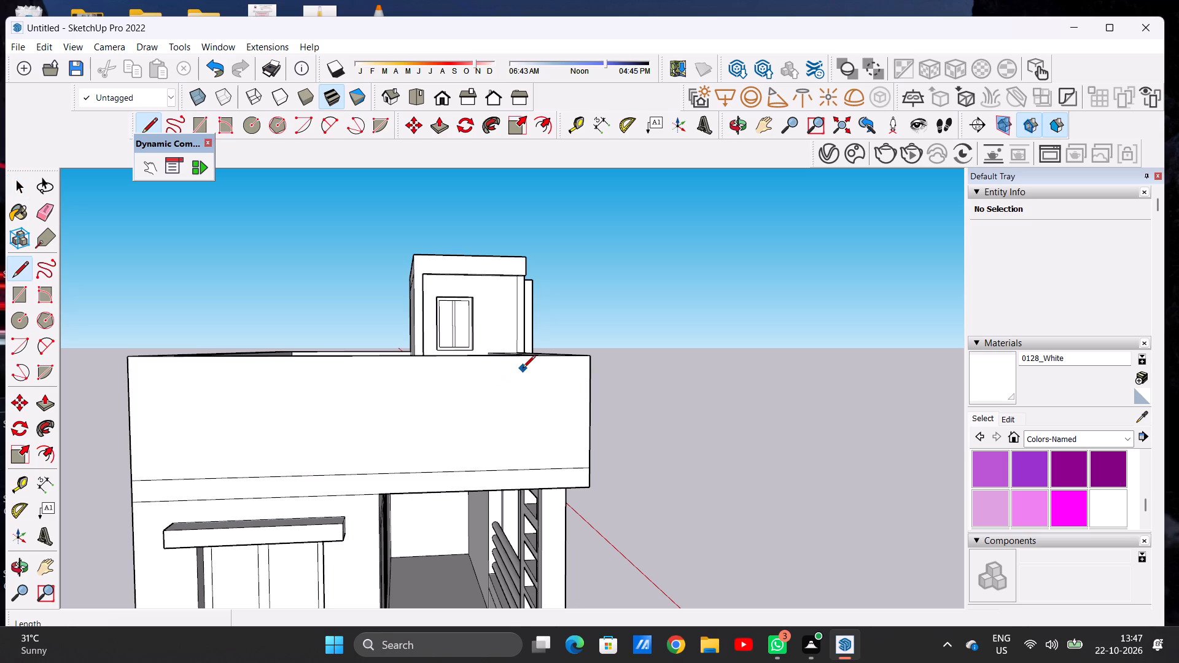
pyautogui.moveTo(523, 369); pyautogui.dragTo(521, 419, button='middle')
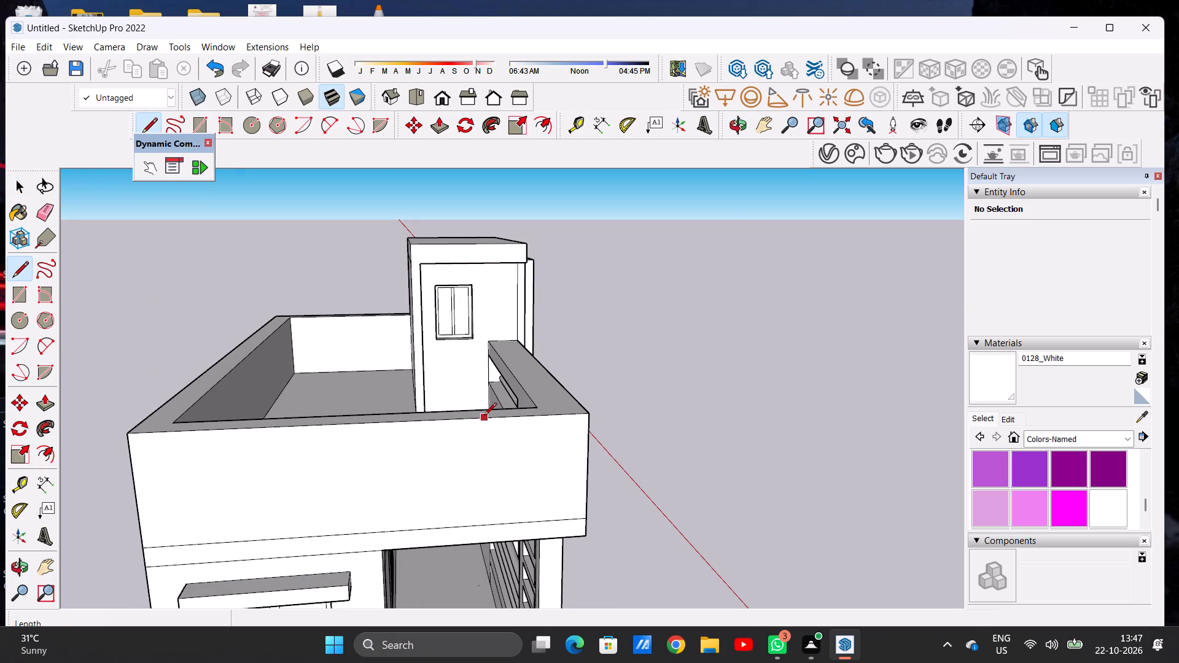
pyautogui.click(480, 416)
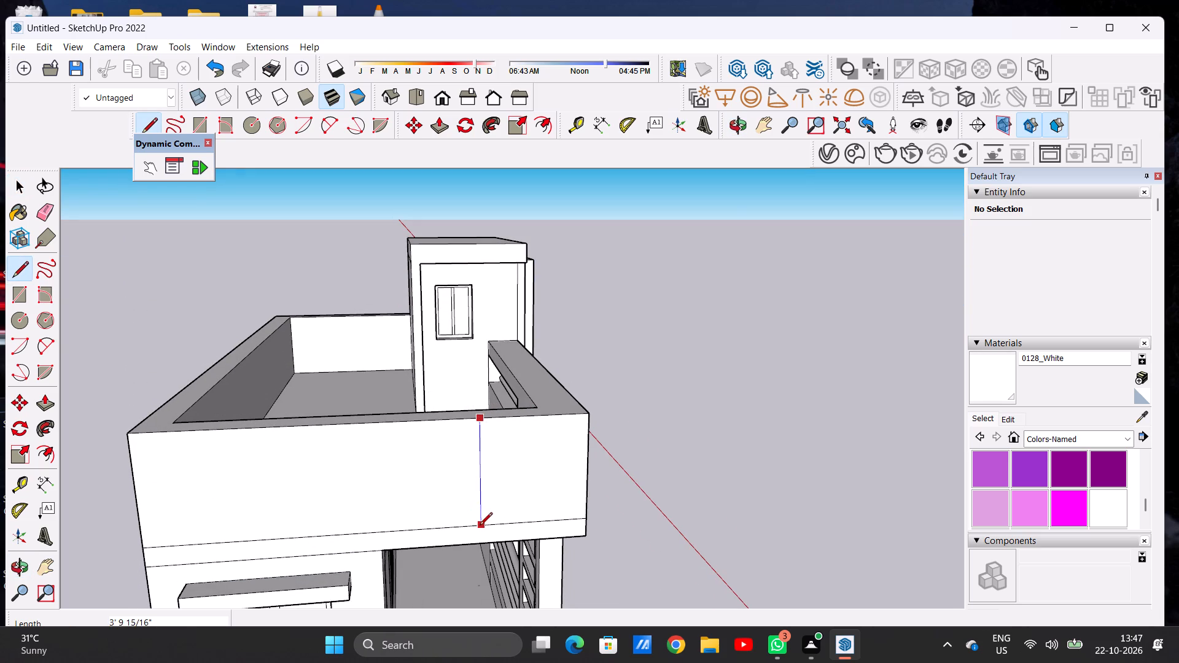
pyautogui.click(480, 526)
pyautogui.press('space')
# Draw a rectangle about 3' 9" by 1' 8" on the side parapet face, between the rear corner and the vertical line.
pyautogui.scroll(-7, 332, 315)
pyautogui.moveTo(499, 520); pyautogui.dragTo(505, 421, button='middle')
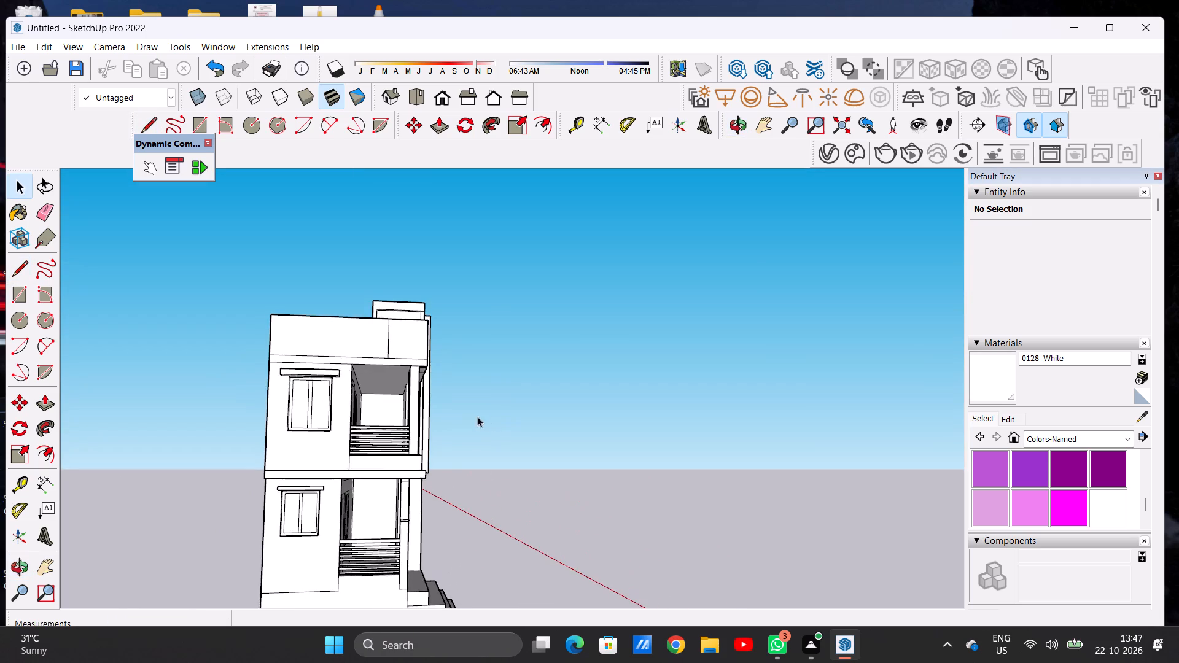
pyautogui.scroll(-5, 449, 448)
pyautogui.scroll(6, 480, 475)
pyautogui.scroll(3, 207, 212)
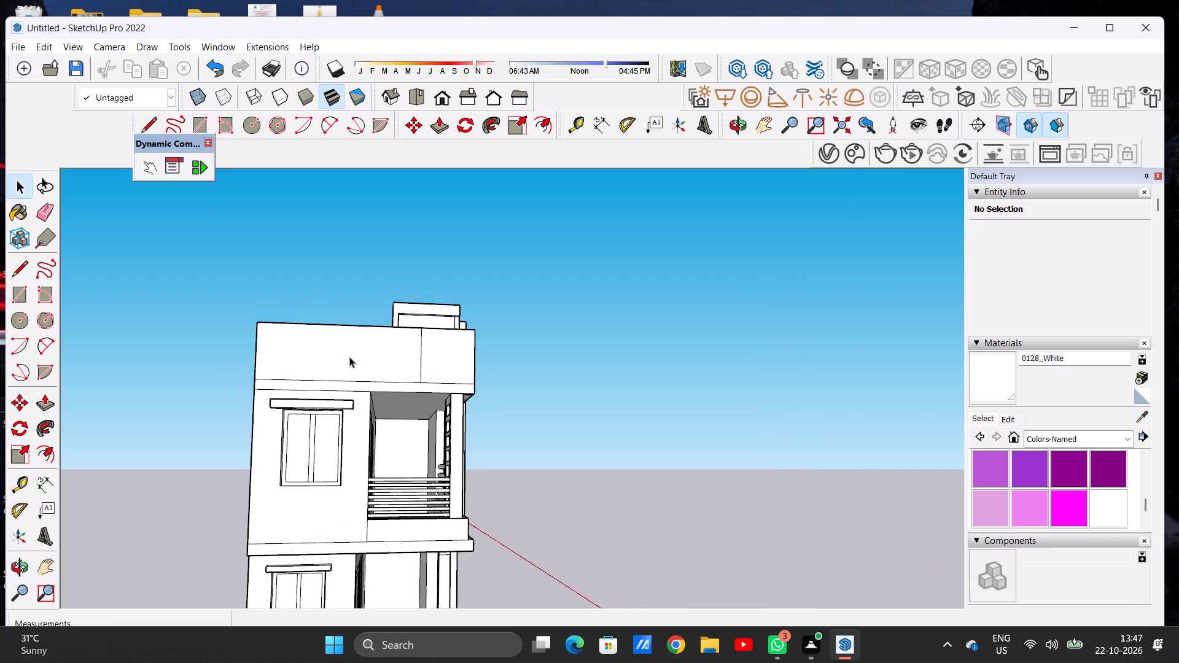
pyautogui.moveTo(349, 357); pyautogui.dragTo(360, 428, button='middle')
pyautogui.scroll(3, 384, 397)
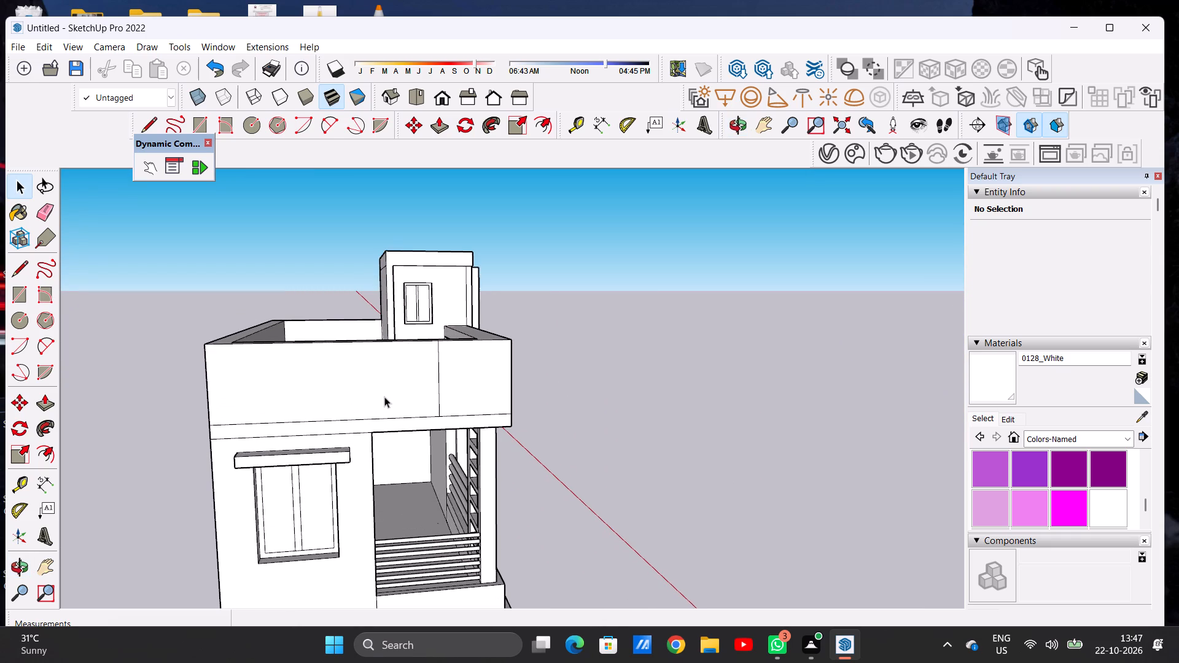
pyautogui.press('r')
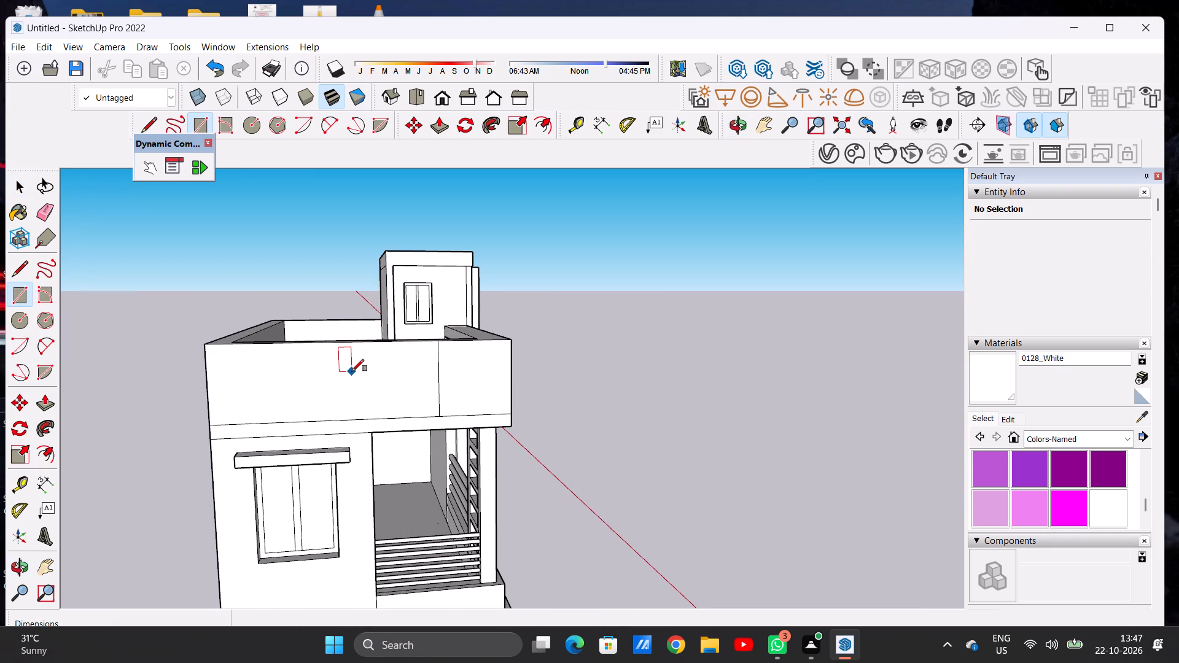
pyautogui.scroll(2, 352, 371)
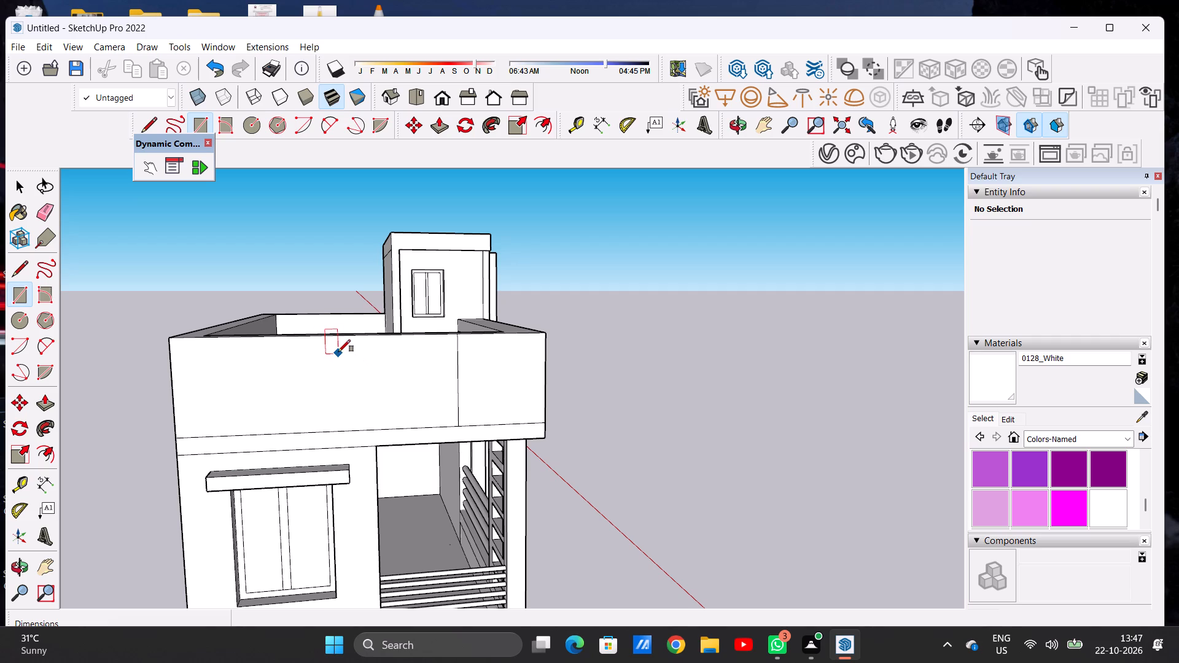
pyautogui.click(331, 349)
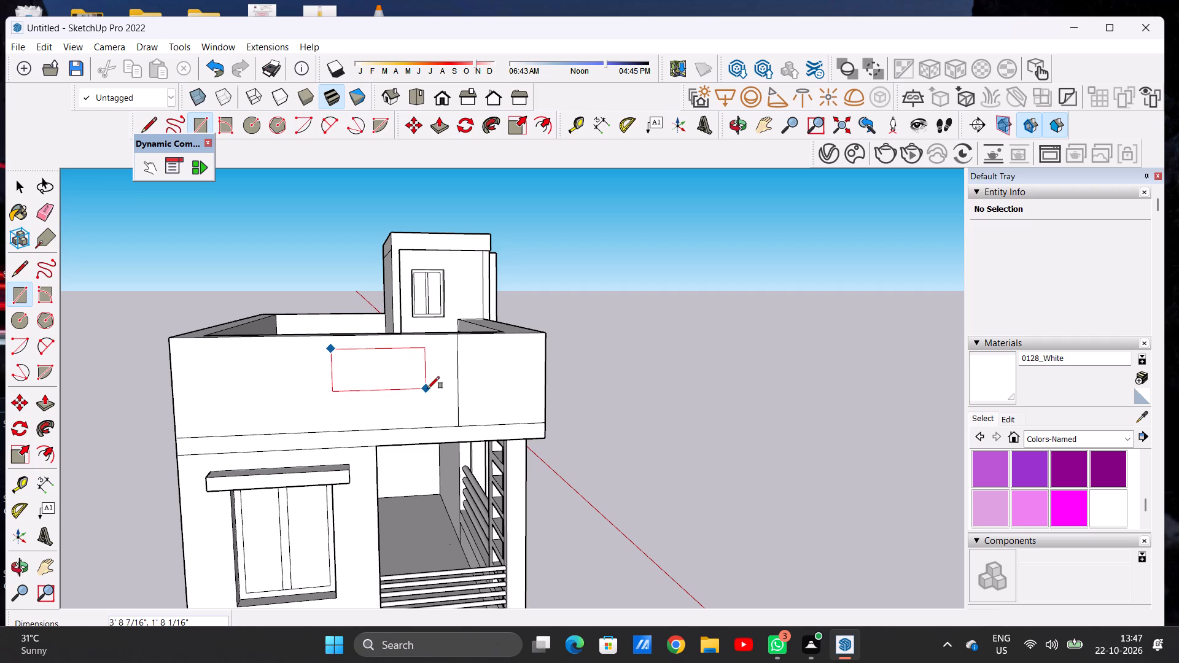
pyautogui.click(427, 389)
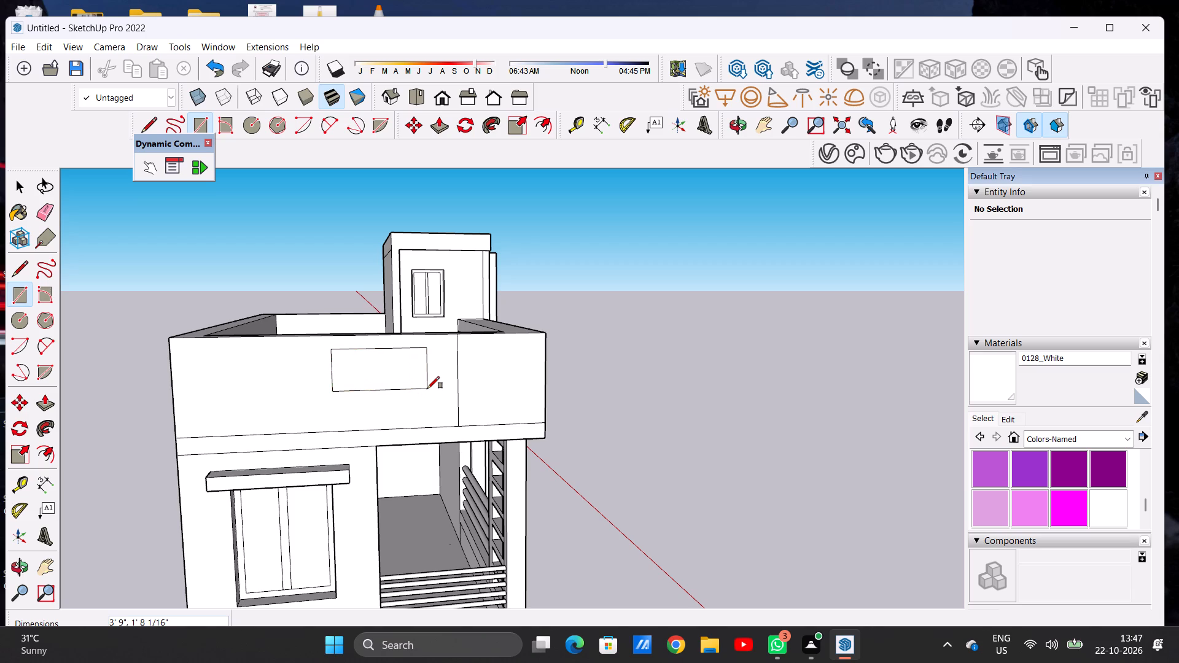
pyautogui.press('space')
# Push the rectangle about 11 7/8" through the parapet wall to cut an opening.
pyautogui.scroll(-8, 424, 386)
pyautogui.moveTo(473, 371); pyautogui.dragTo(203, 428, button='middle')
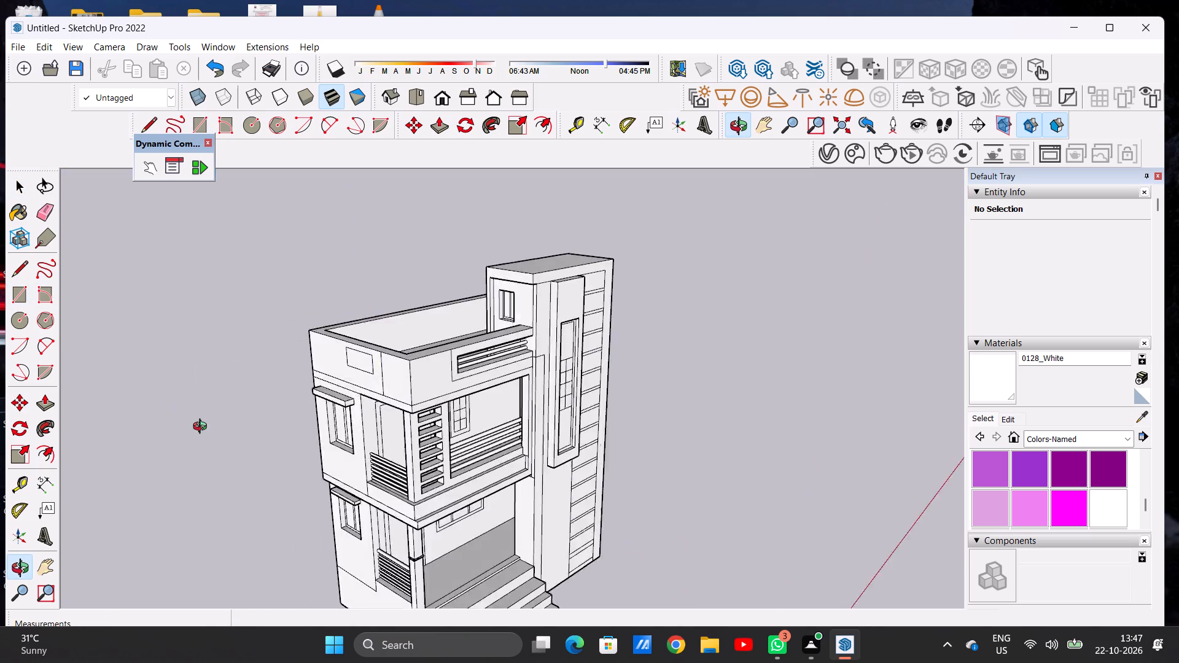
pyautogui.moveTo(203, 428); pyautogui.dragTo(114, 484, button='middle')
pyautogui.scroll(11, 367, 322)
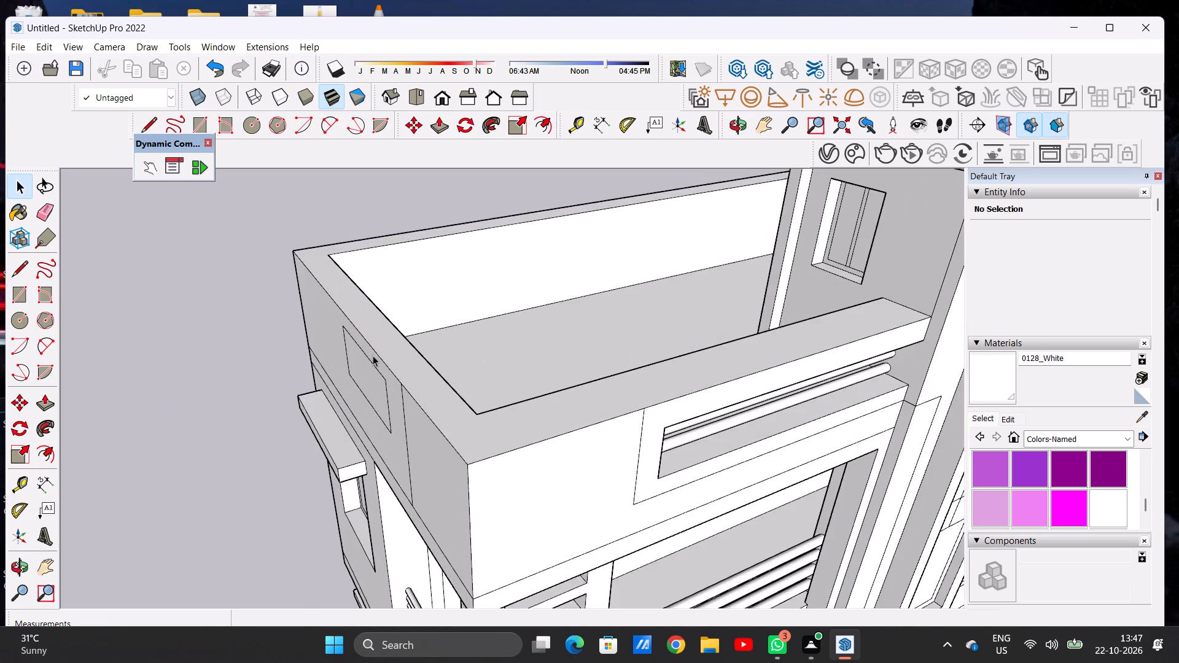
pyautogui.scroll(8, 373, 357)
pyautogui.press('p')
pyautogui.click(375, 372)
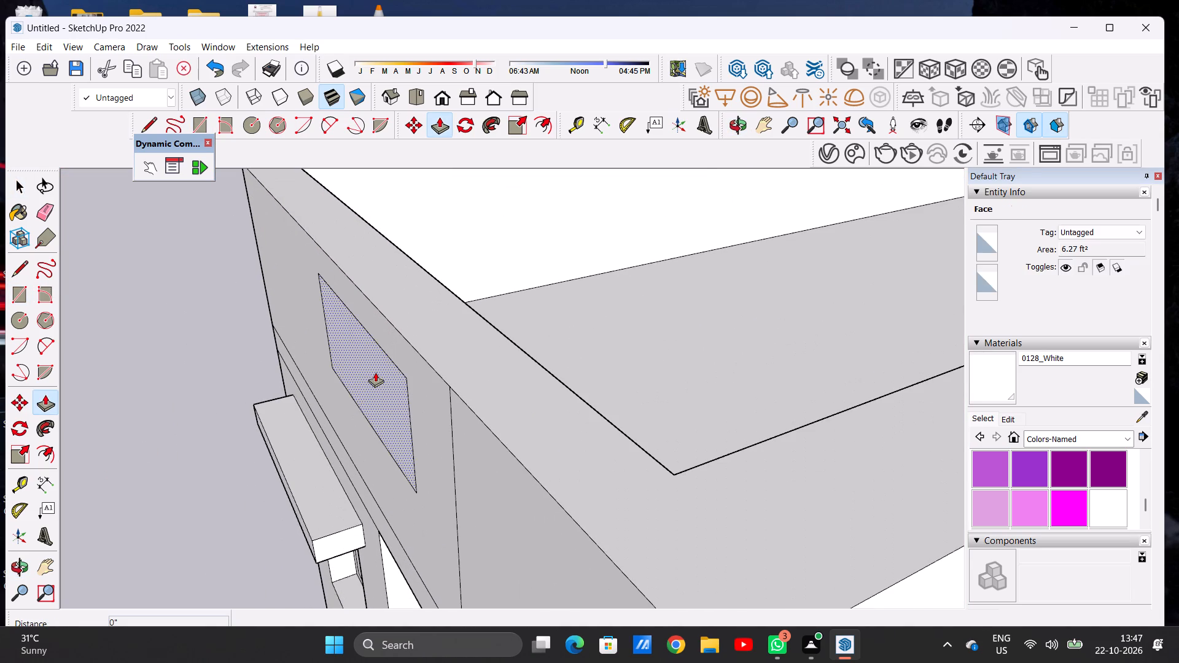
pyautogui.click(484, 316)
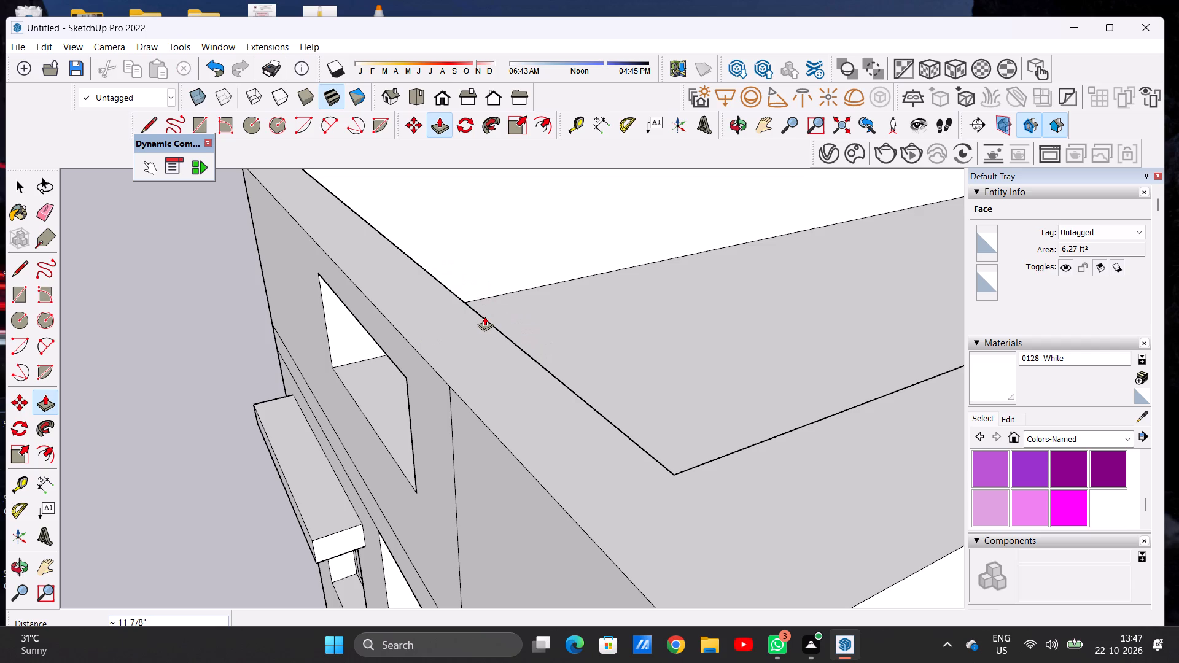
pyautogui.press('space')
# Examine the side parapet opening together with the front railed opening, balconies and tall block from several angles.
pyautogui.scroll(-15, 443, 343)
pyautogui.moveTo(320, 314); pyautogui.dragTo(534, 209, button='middle')
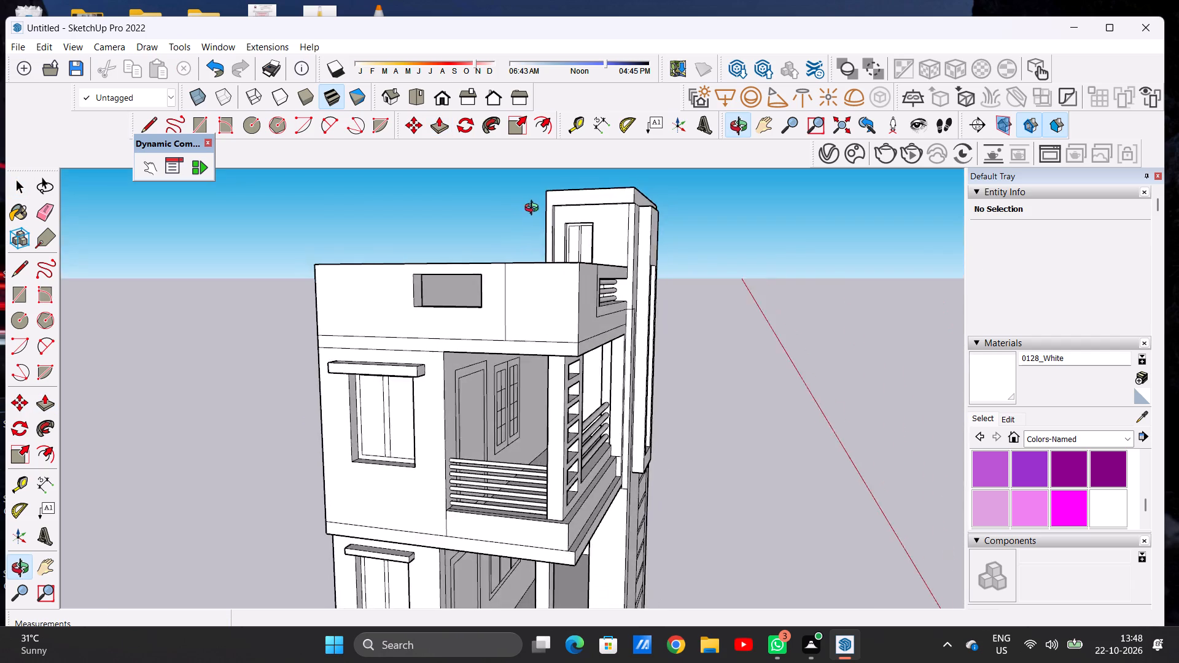
pyautogui.moveTo(534, 209); pyautogui.dragTo(287, 261, button='middle')
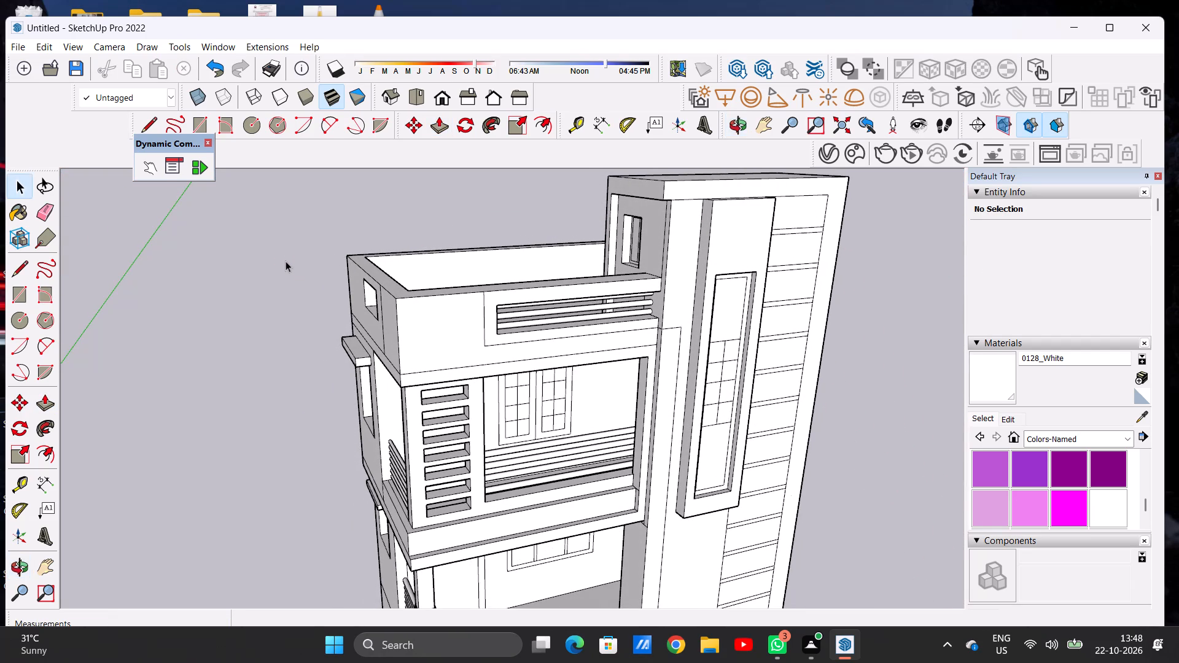
pyautogui.scroll(6, 531, 495)
pyautogui.moveTo(226, 293); pyautogui.dragTo(352, 309, button='middle')
pyautogui.scroll(-4, 405, 328)
pyautogui.scroll(2, 407, 332)
pyautogui.scroll(-2, 408, 333)
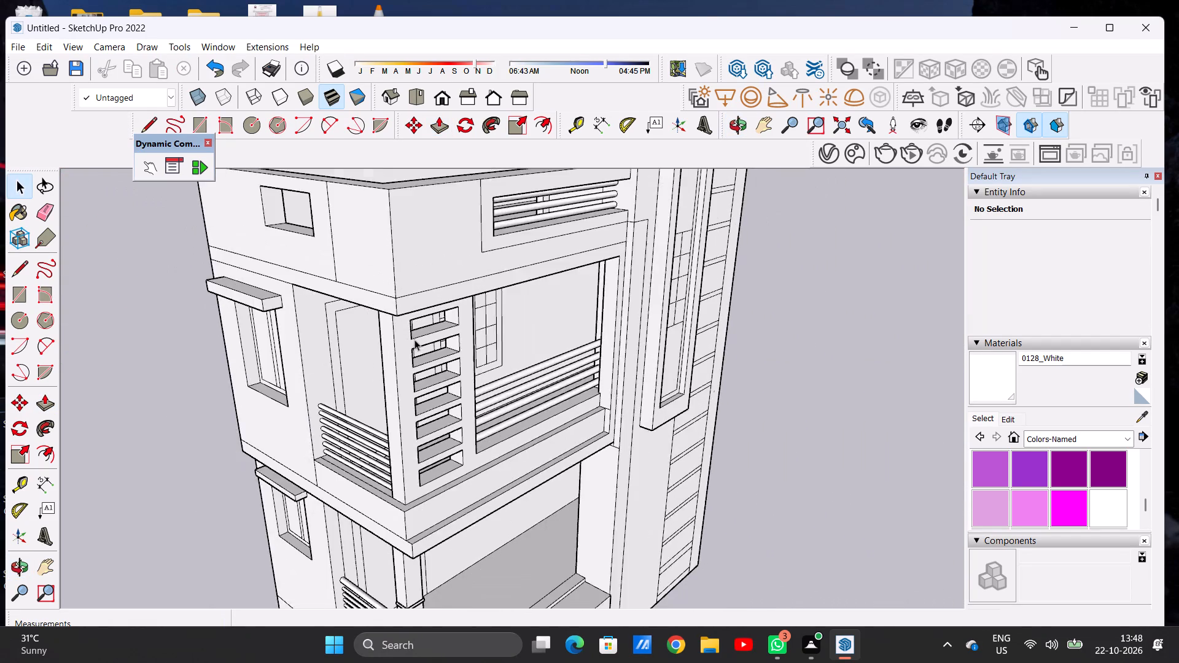
pyautogui.scroll(-10, 414, 339)
pyautogui.scroll(4, 391, 309)
pyautogui.scroll(-1, 391, 309)
pyautogui.scroll(1, 390, 304)
pyautogui.moveTo(342, 265); pyautogui.dragTo(365, 260, button='middle')
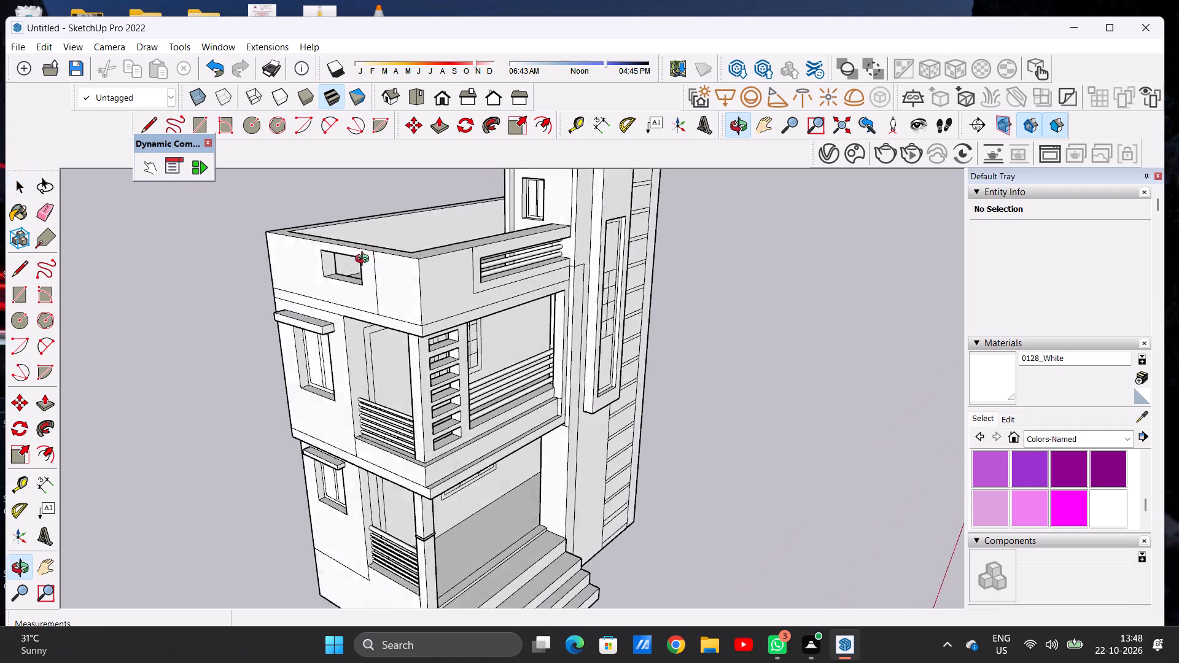
pyautogui.moveTo(365, 260); pyautogui.dragTo(402, 246, button='middle')
# Draw a circle of about 1 3/16" radius near the bottom of the side parapet opening's end face.
pyautogui.scroll(14, 339, 256)
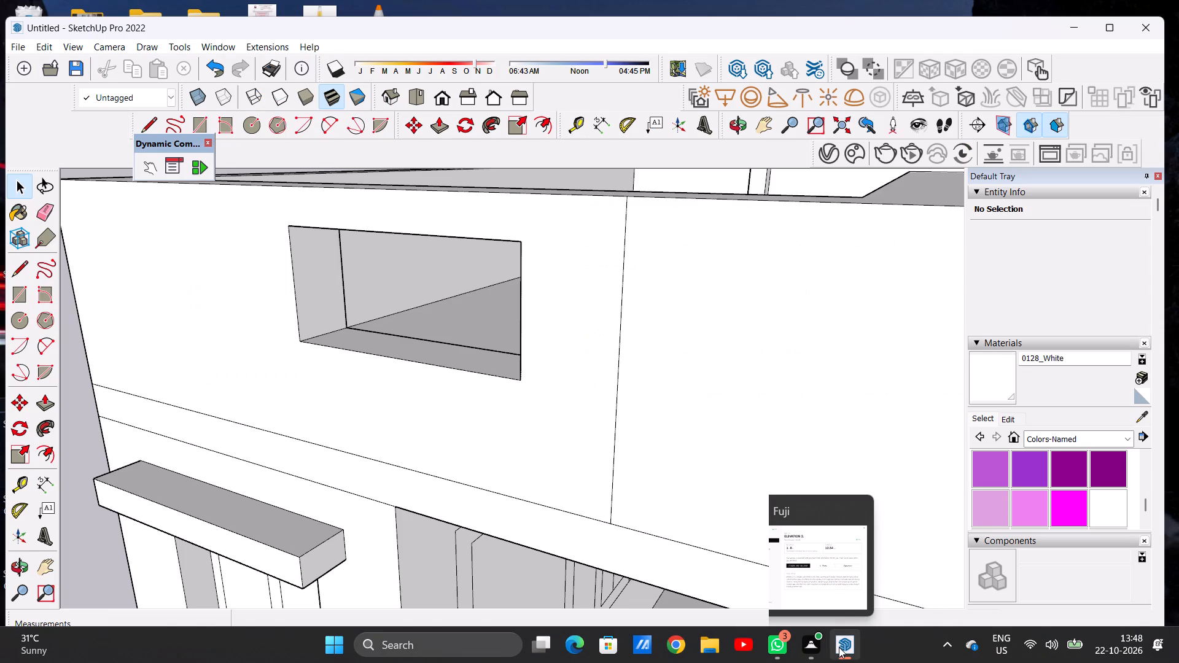
pyautogui.click(819, 591)
pyautogui.scroll(-6, 484, 446)
pyautogui.scroll(10, 396, 331)
pyautogui.press('c')
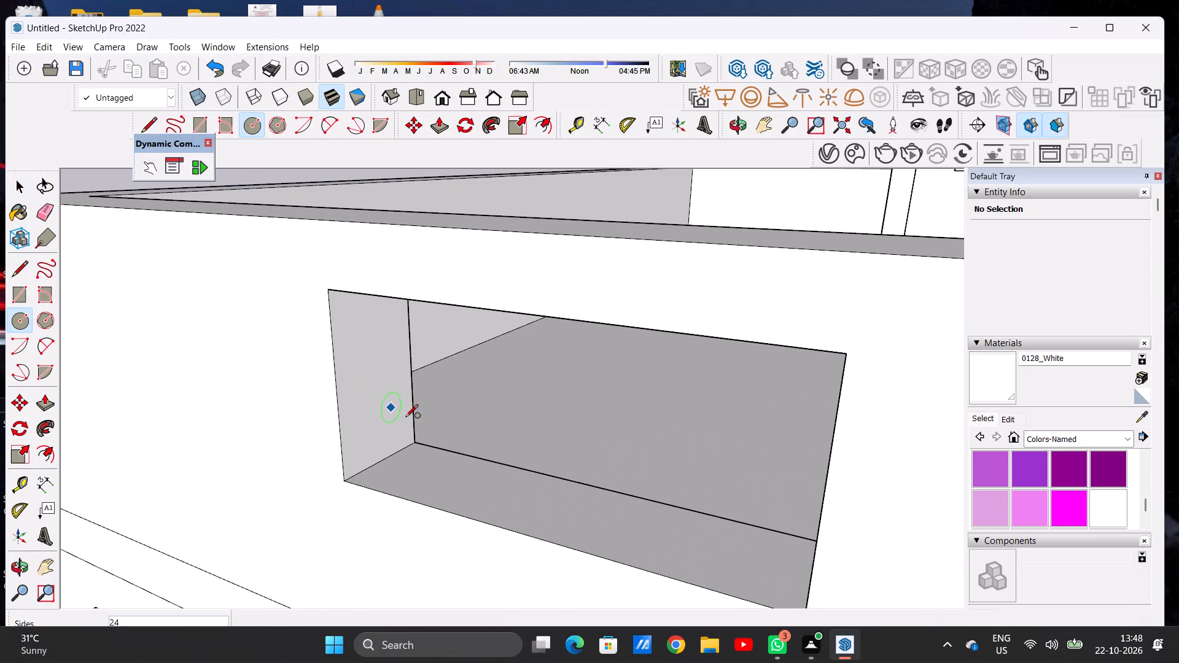
pyautogui.scroll(4, 392, 441)
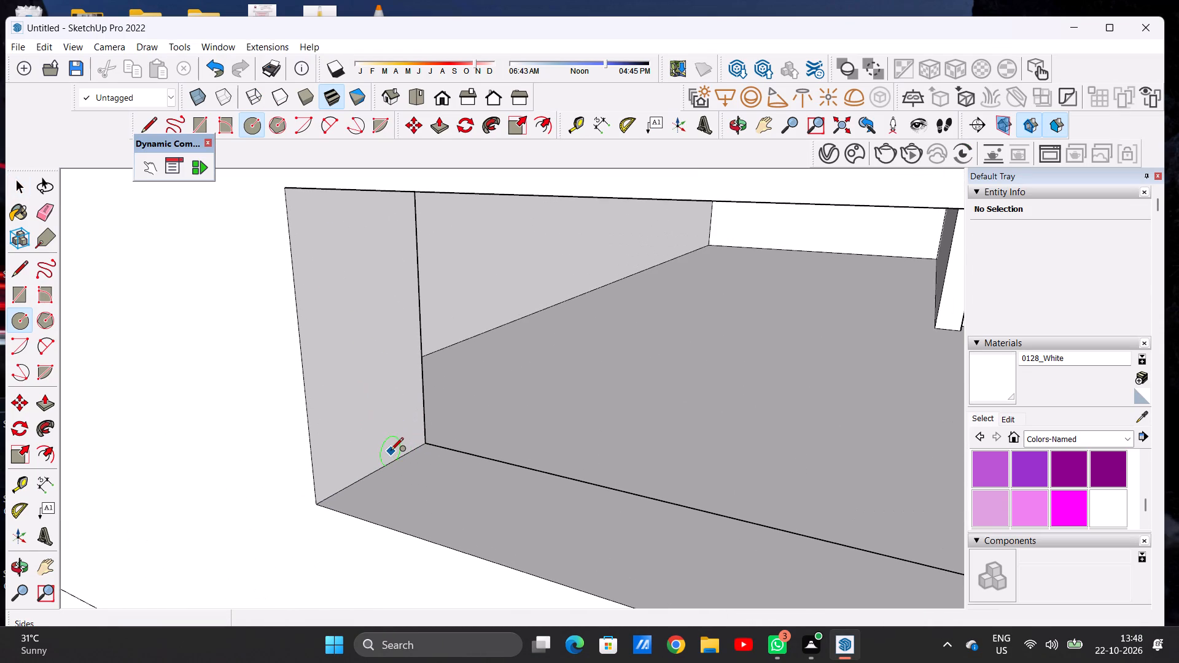
pyautogui.click(373, 428)
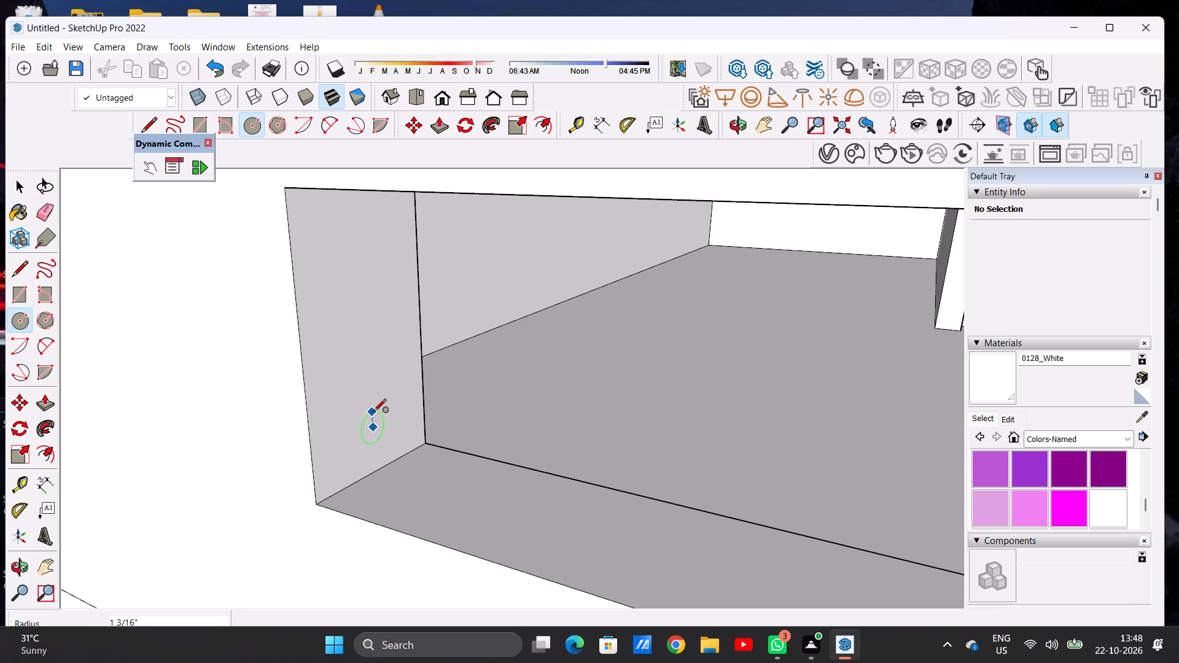
pyautogui.click(373, 413)
pyautogui.press('space')
# Copy the circle about 1' 1 7/8" straight up to near the top of the opening's end face.
pyautogui.doubleClick(375, 423)
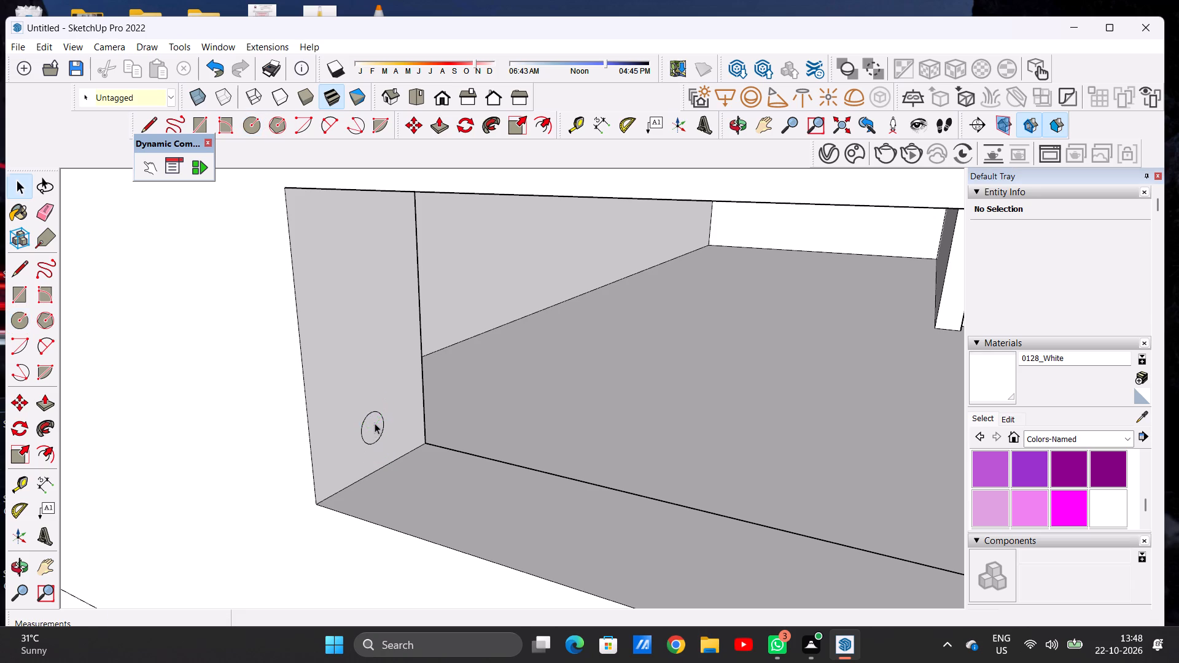
pyautogui.press('m')
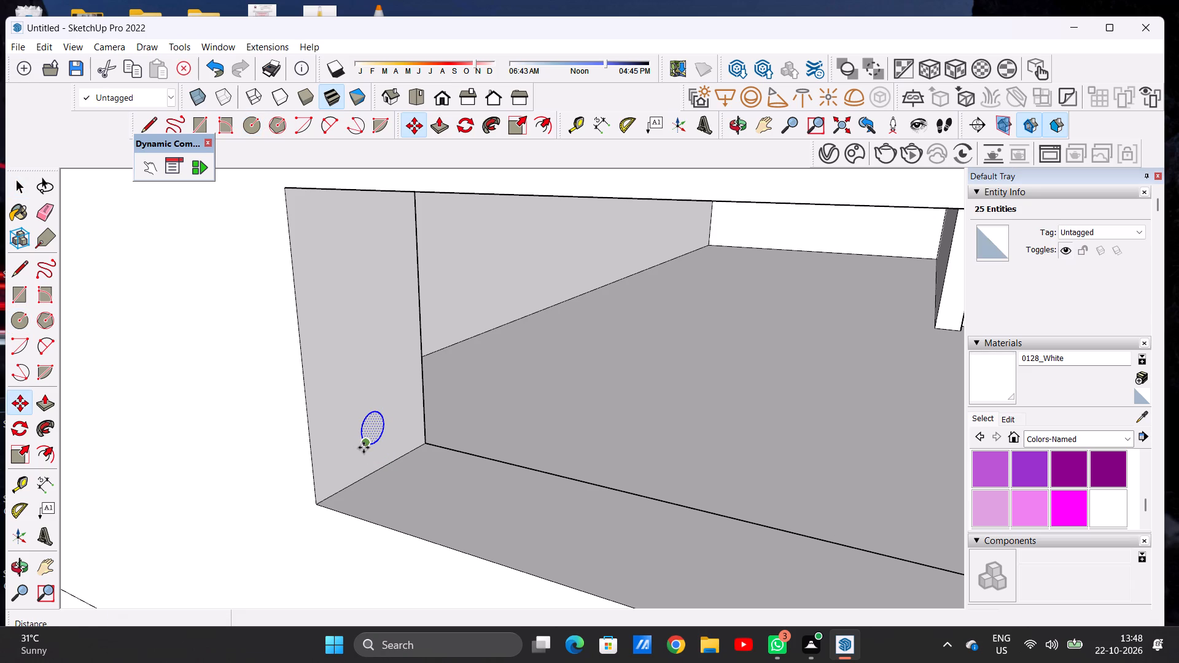
pyautogui.click(364, 448)
pyautogui.scroll(-7, 362, 386)
pyautogui.scroll(4, 359, 333)
pyautogui.scroll(-1, 359, 333)
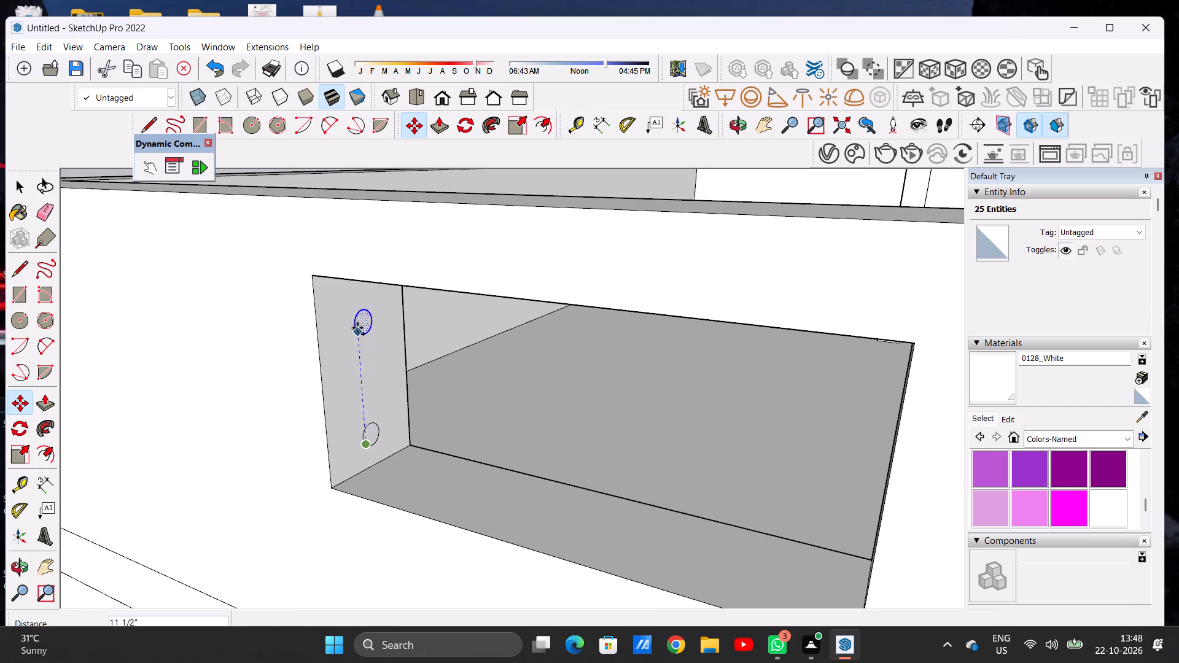
pyautogui.click(353, 307)
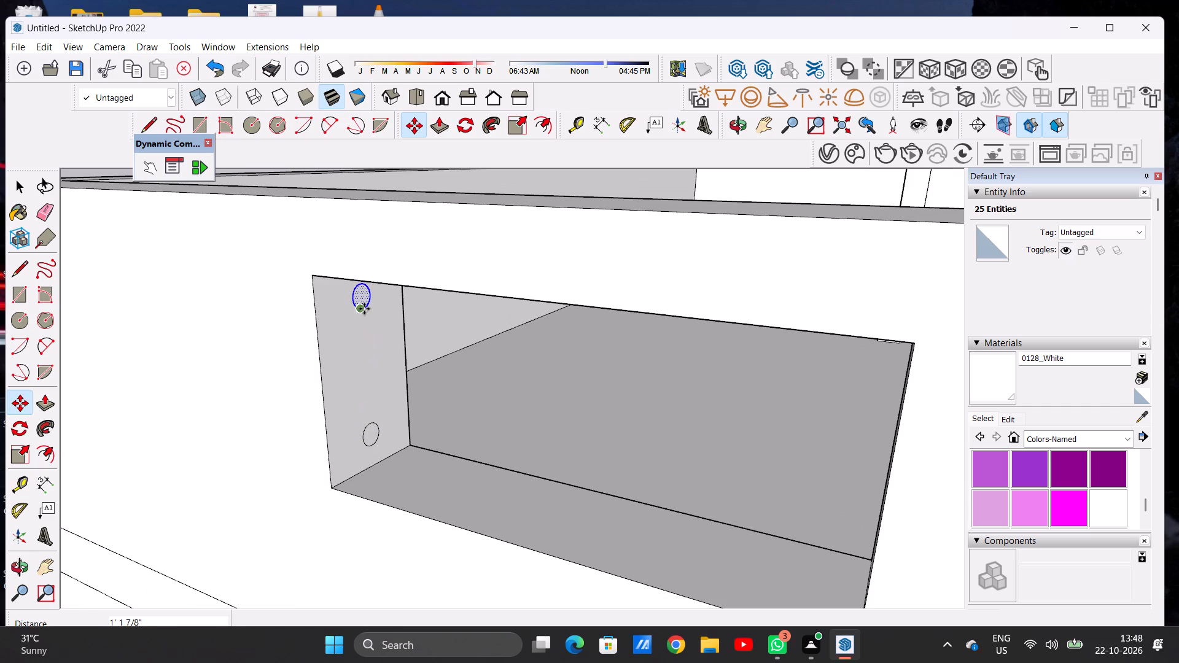
# Place two more circle copies below the top one, evenly spaced about 4 1/2" apart on the end face.
pyautogui.click(363, 309)
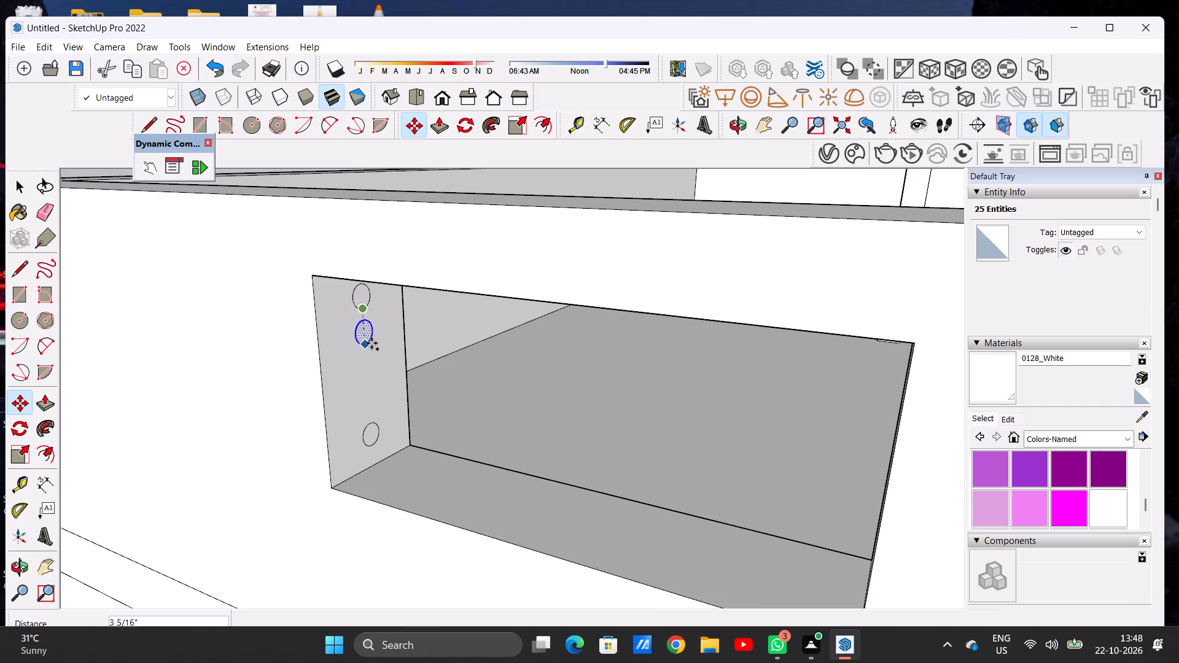
pyautogui.click(370, 355)
pyautogui.click(370, 355)
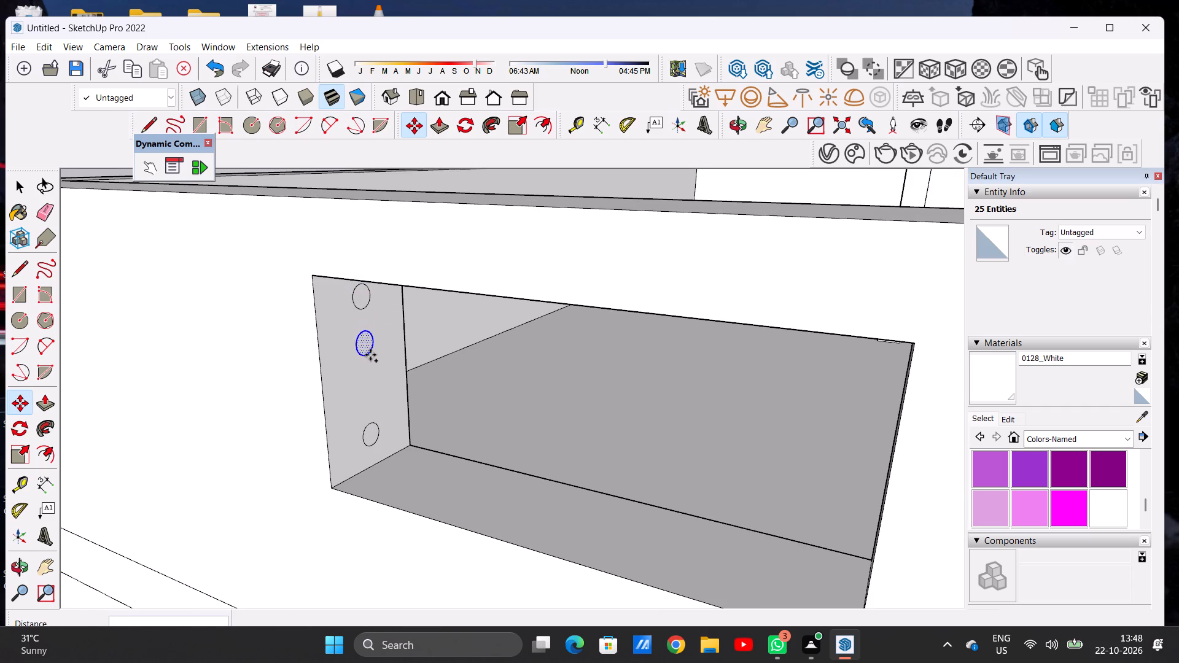
pyautogui.click(371, 398)
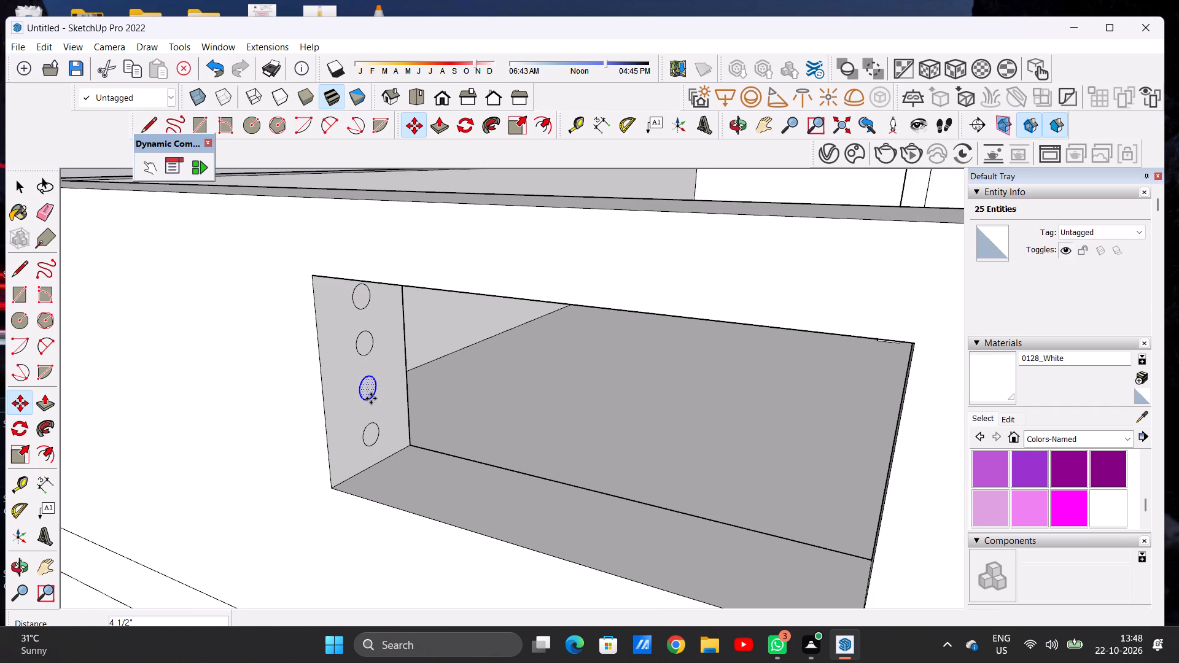
pyautogui.press('space')
# Extrude the top circle on the side parapet opening's end face 3' 9" to the opposite end as a rail.
pyautogui.scroll(-10, 370, 398)
pyautogui.click(317, 229)
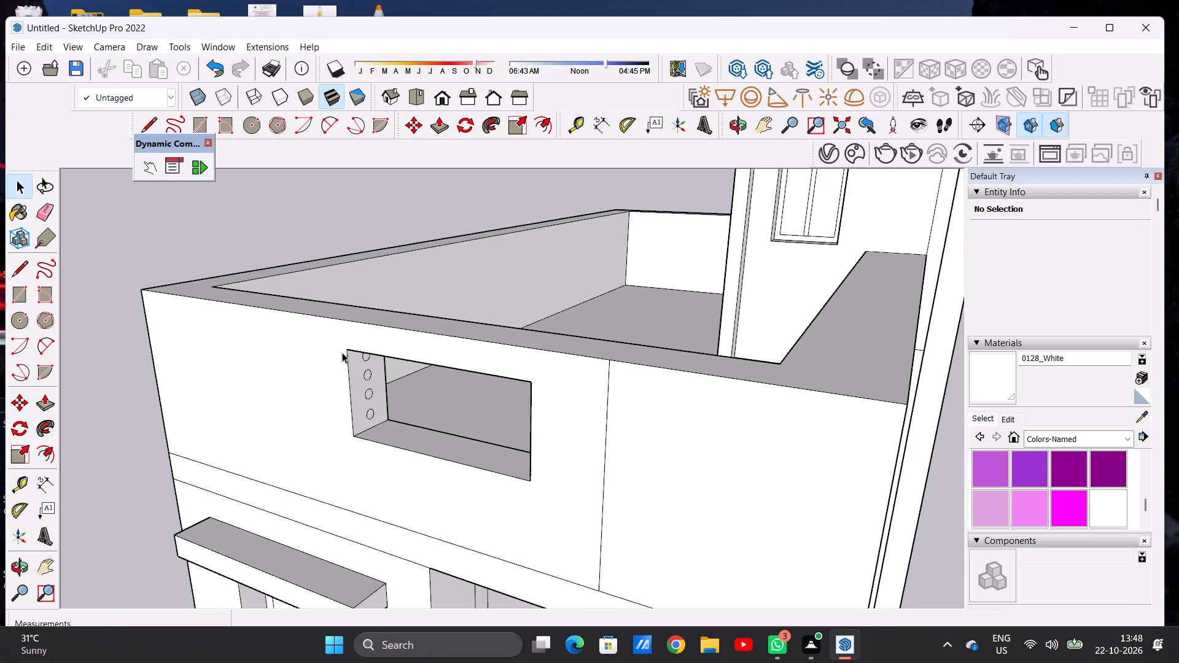
pyautogui.scroll(9, 371, 366)
pyautogui.press('p')
pyautogui.scroll(5, 367, 348)
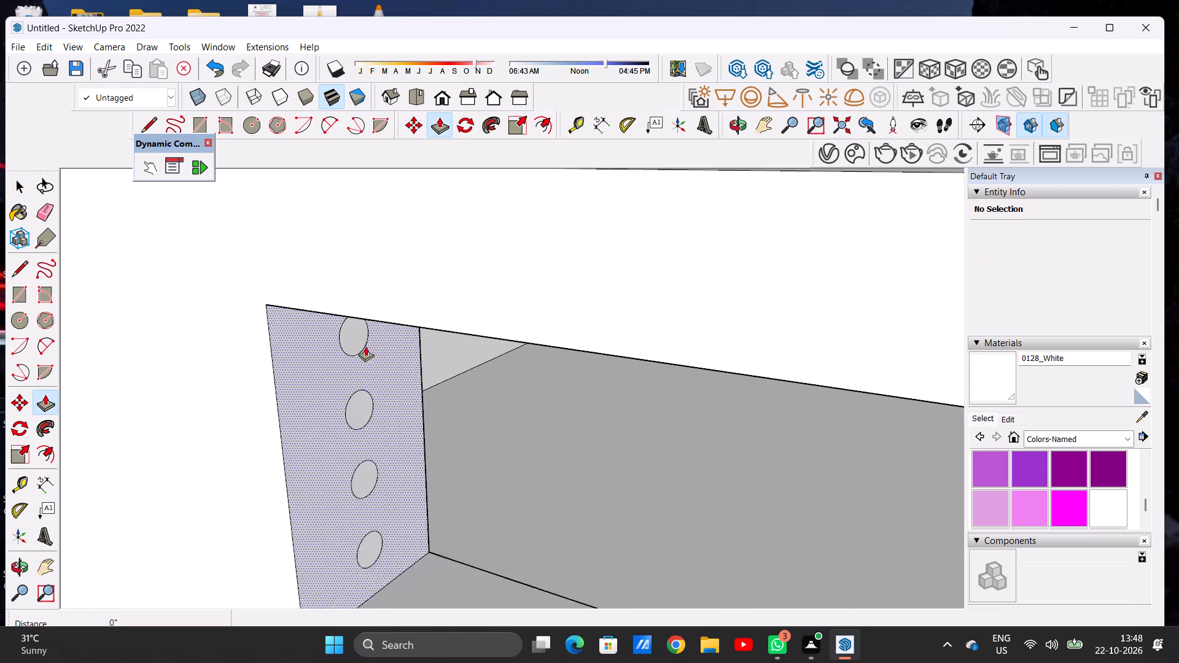
pyautogui.click(351, 326)
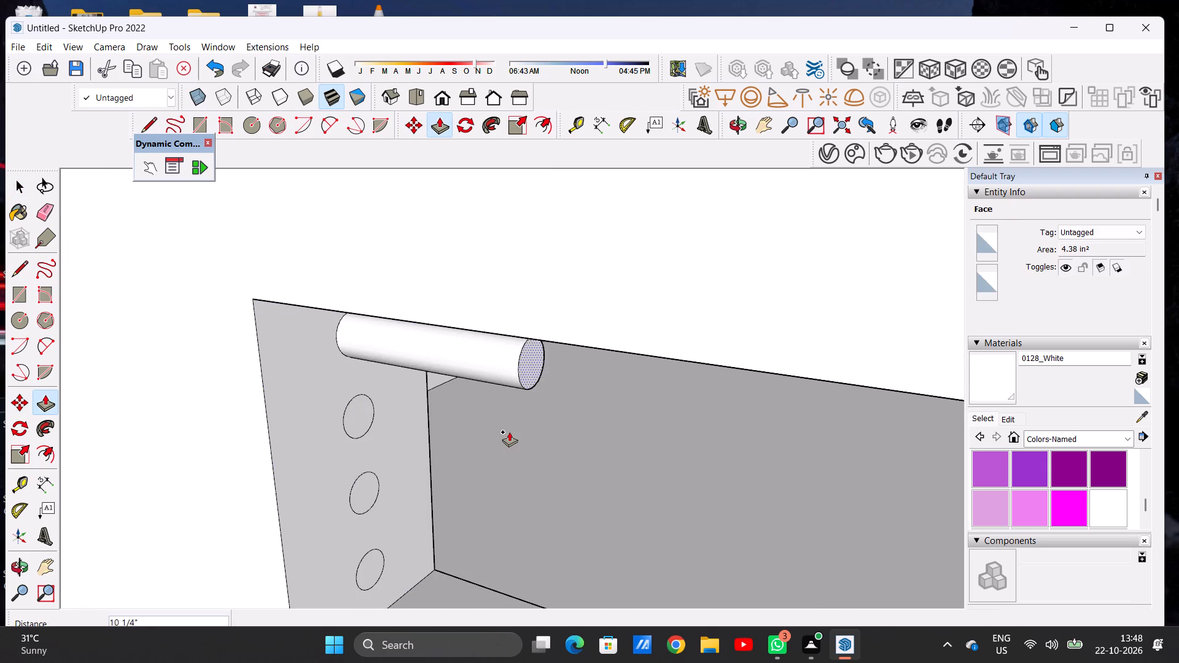
pyautogui.scroll(-15, 509, 433)
pyautogui.moveTo(526, 440); pyautogui.dragTo(725, 358, button='middle')
pyautogui.scroll(7, 744, 346)
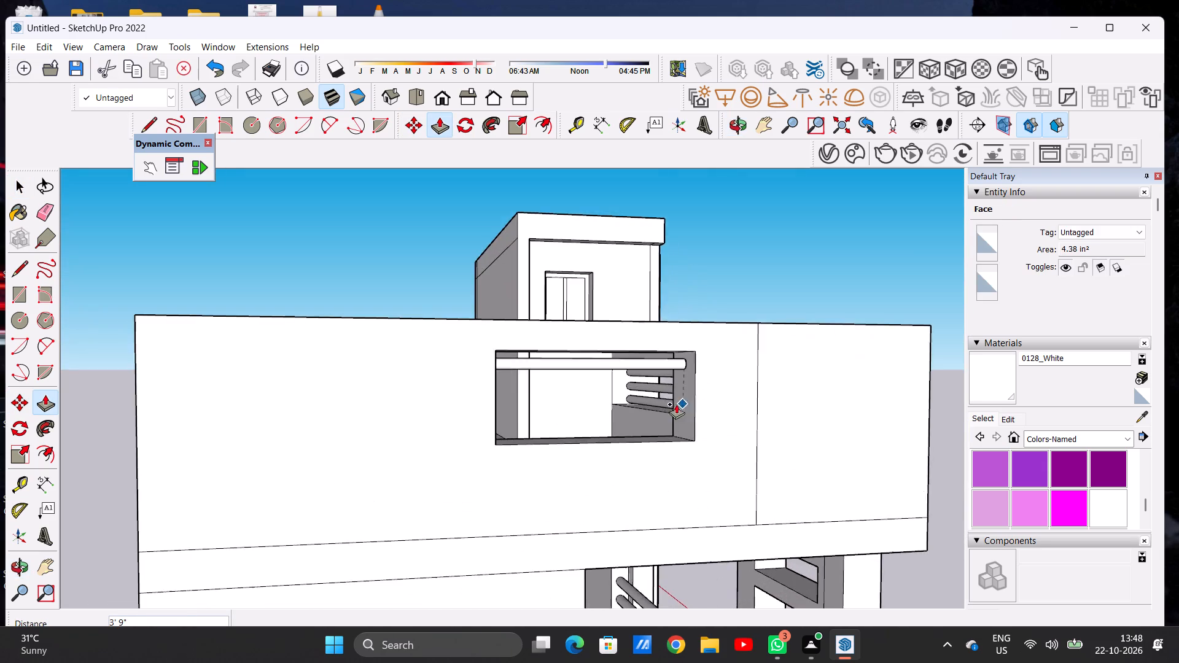
pyautogui.scroll(3, 676, 404)
pyautogui.scroll(-1, 686, 384)
pyautogui.scroll(5, 686, 384)
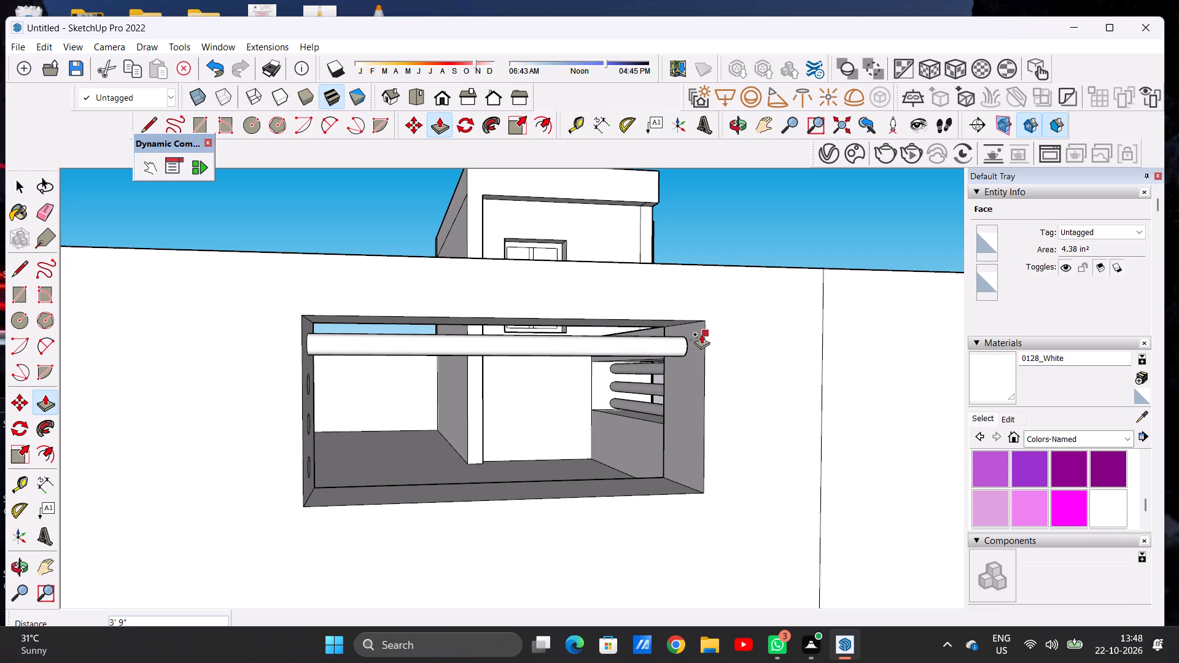
pyautogui.click(703, 328)
# Extrude the second circle from the top 3' 9" across the side parapet opening to form another rail.
pyautogui.scroll(-6, 565, 425)
pyautogui.moveTo(518, 424); pyautogui.dragTo(360, 428, button='middle')
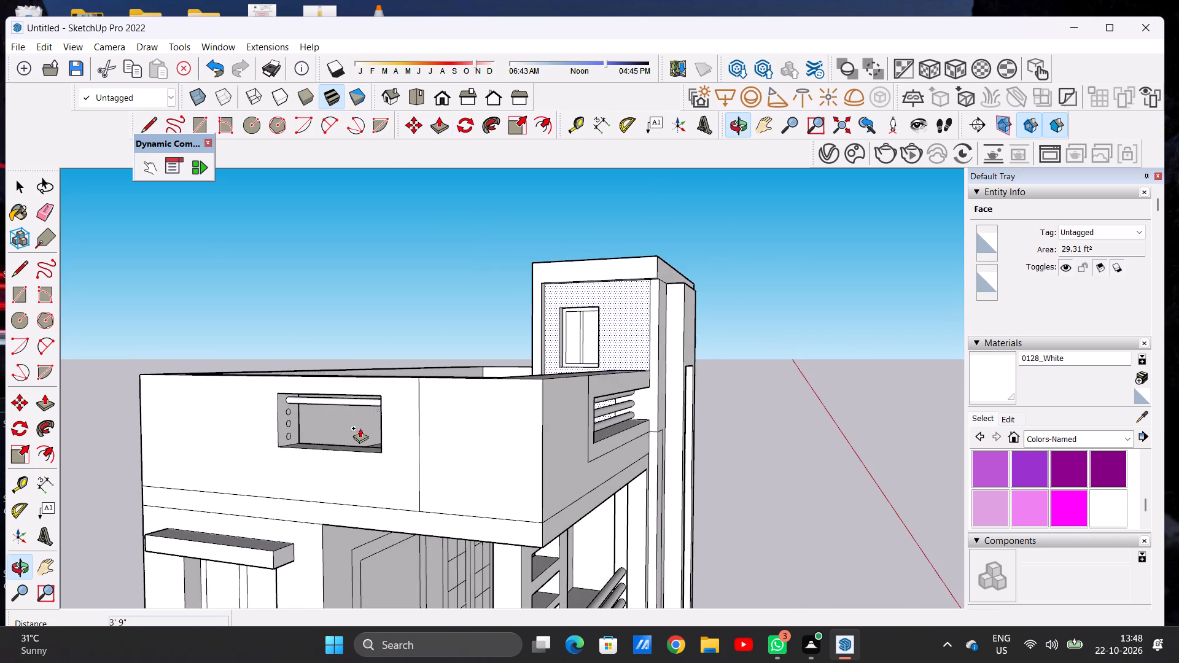
pyautogui.scroll(17, 274, 415)
pyautogui.scroll(-1, 295, 407)
pyautogui.click(281, 410)
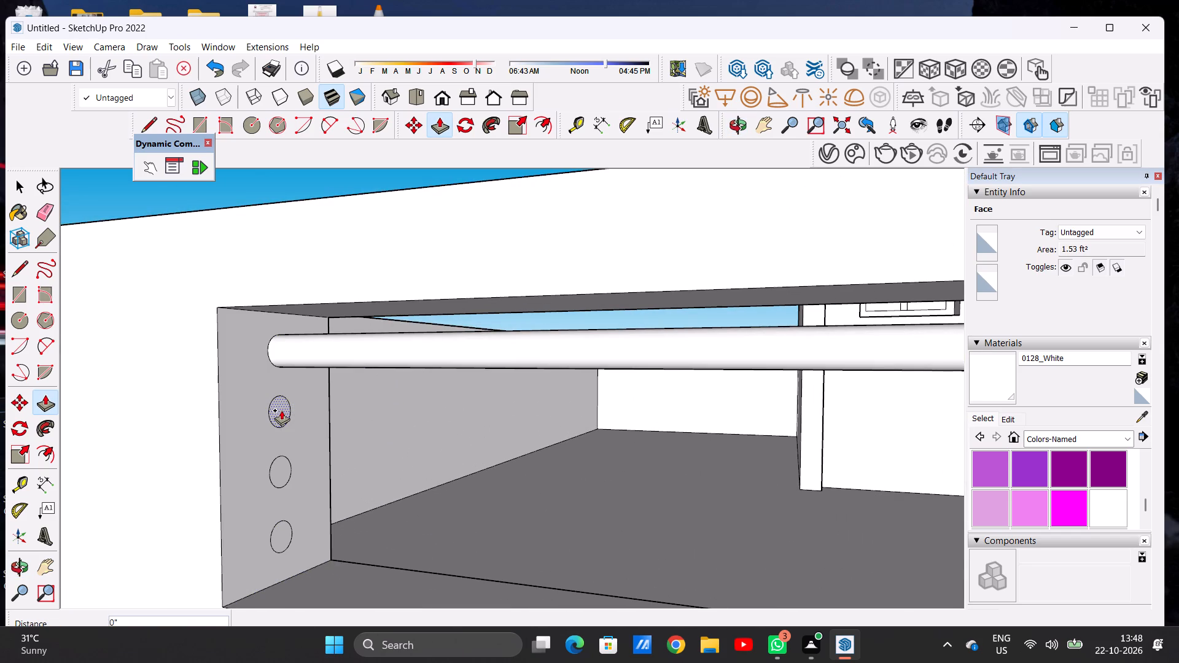
pyautogui.scroll(-10, 489, 441)
pyautogui.moveTo(511, 441); pyautogui.dragTo(563, 433, button='middle')
pyautogui.scroll(7, 549, 432)
pyautogui.moveTo(519, 440); pyautogui.dragTo(601, 432, button='middle')
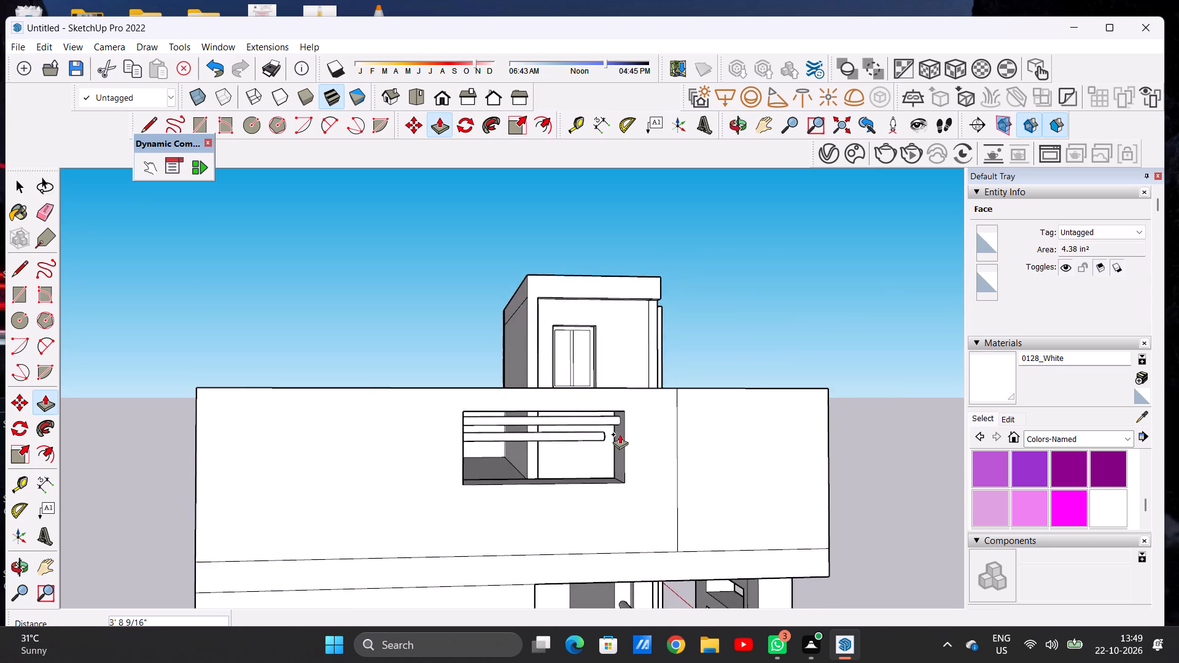
pyautogui.scroll(11, 620, 434)
pyautogui.click(620, 412)
# Extrude the bottom circle 3' 9" across the side parapet opening to form the lowest rail.
pyautogui.scroll(-7, 379, 488)
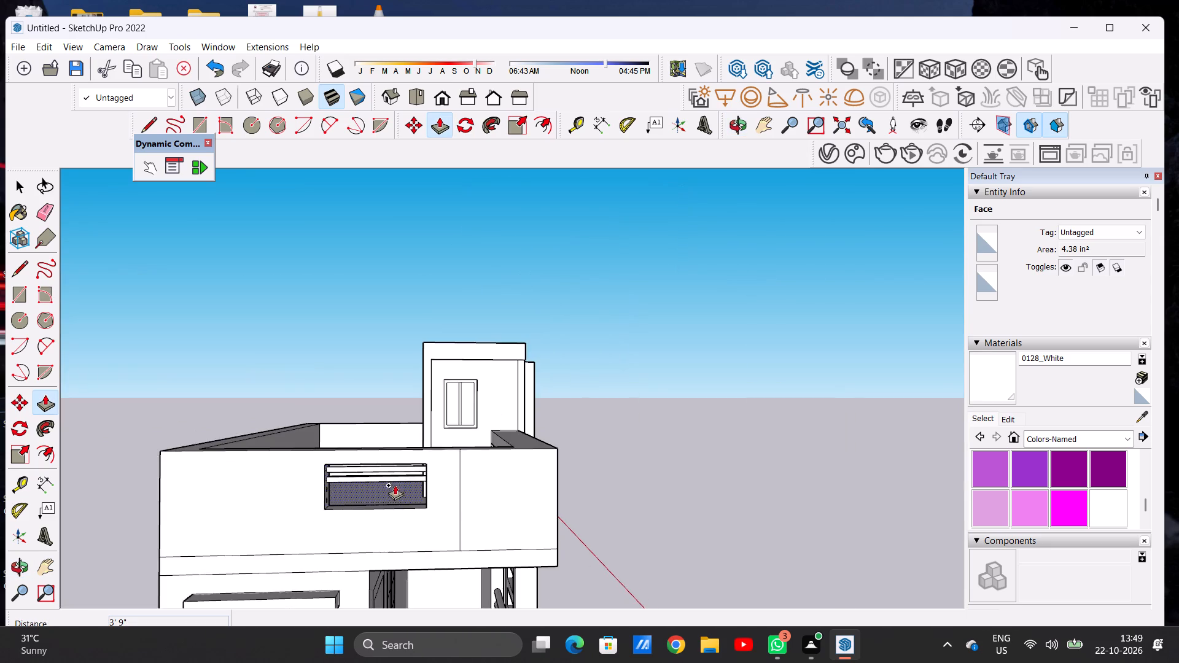
pyautogui.scroll(7, 396, 484)
pyautogui.scroll(-6, 418, 382)
pyautogui.moveTo(396, 413); pyautogui.dragTo(235, 527, button='middle')
pyautogui.scroll(3, 294, 452)
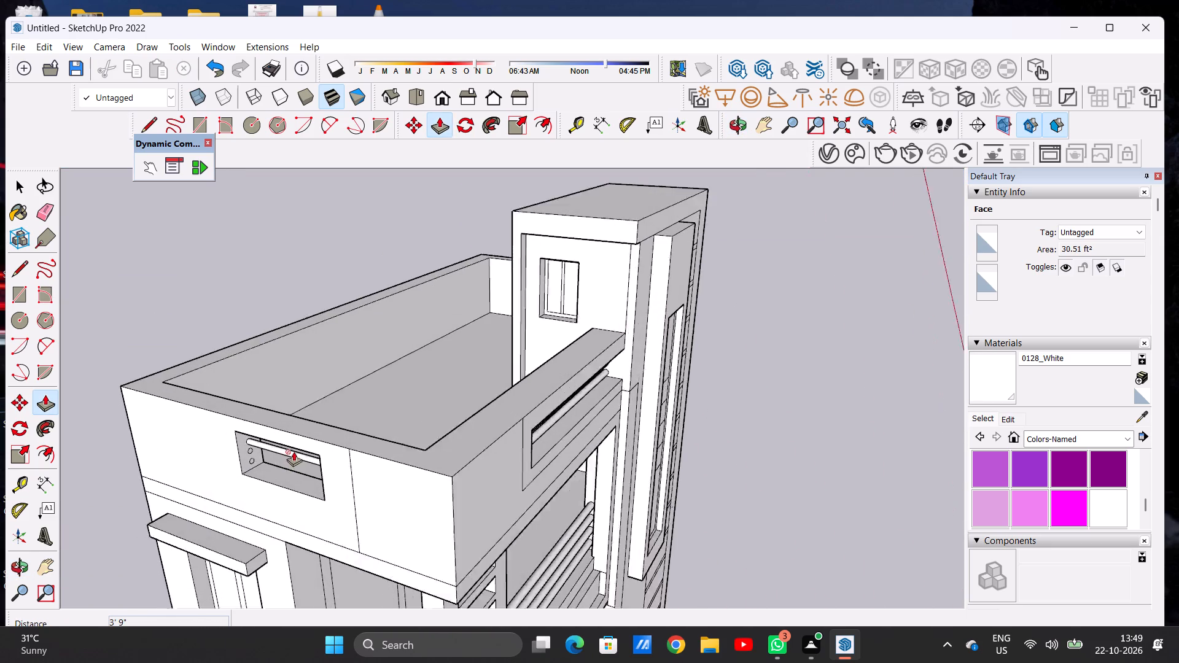
pyautogui.scroll(5, 294, 451)
pyautogui.moveTo(244, 500); pyautogui.dragTo(279, 444, button='middle')
pyautogui.scroll(13, 268, 435)
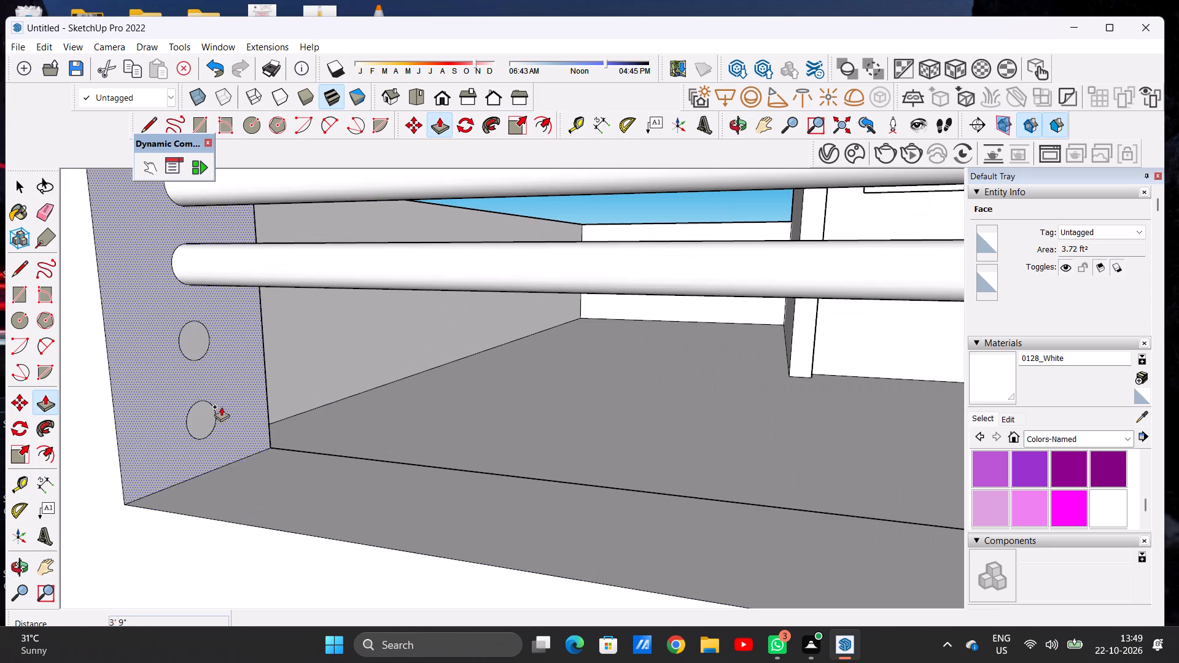
pyautogui.click(207, 413)
pyautogui.scroll(-12, 400, 433)
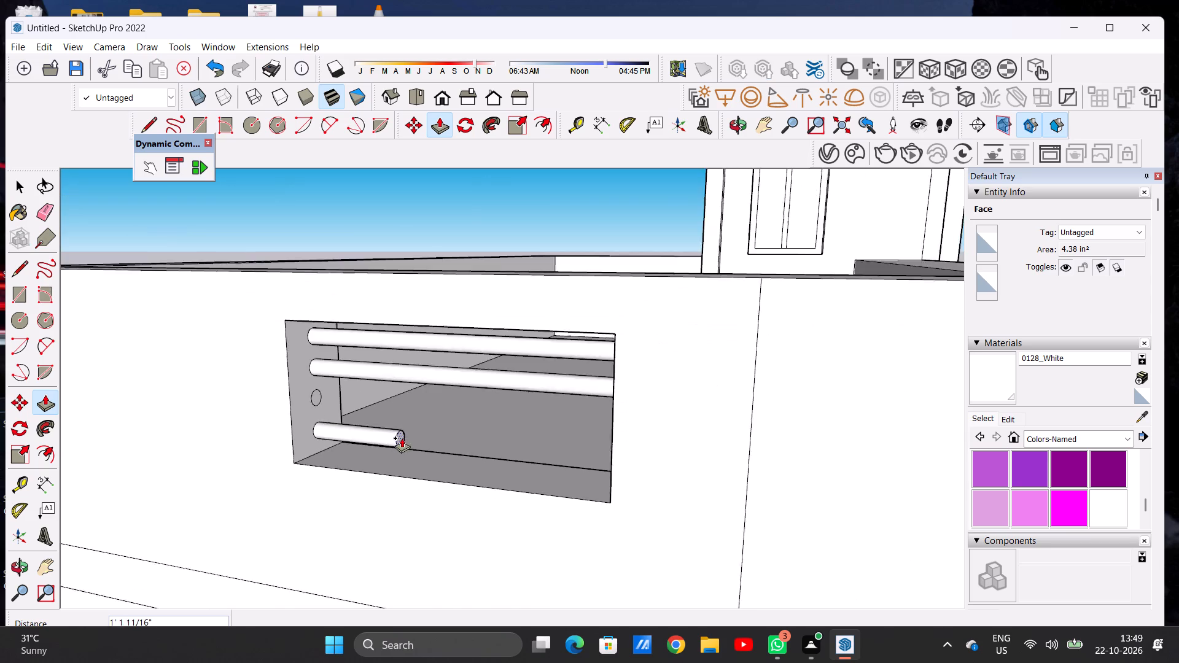
pyautogui.scroll(-1, 402, 438)
pyautogui.moveTo(461, 440); pyautogui.dragTo(592, 431, button='middle')
pyautogui.scroll(6, 593, 430)
pyautogui.scroll(-6, 630, 436)
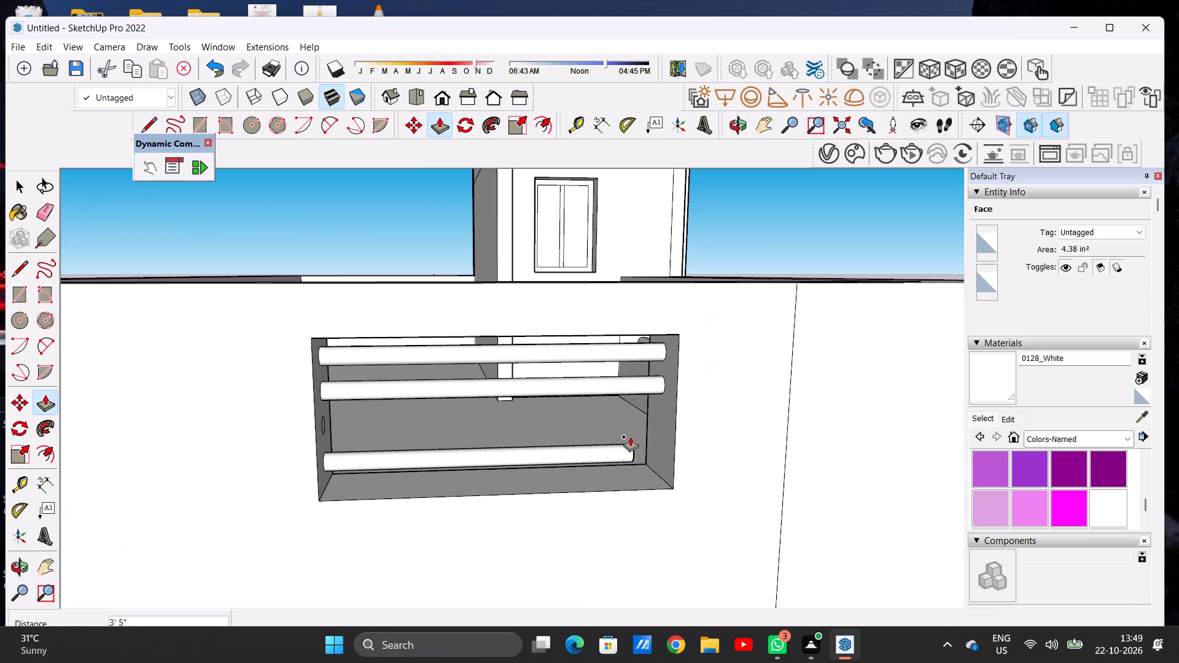
pyautogui.click(660, 432)
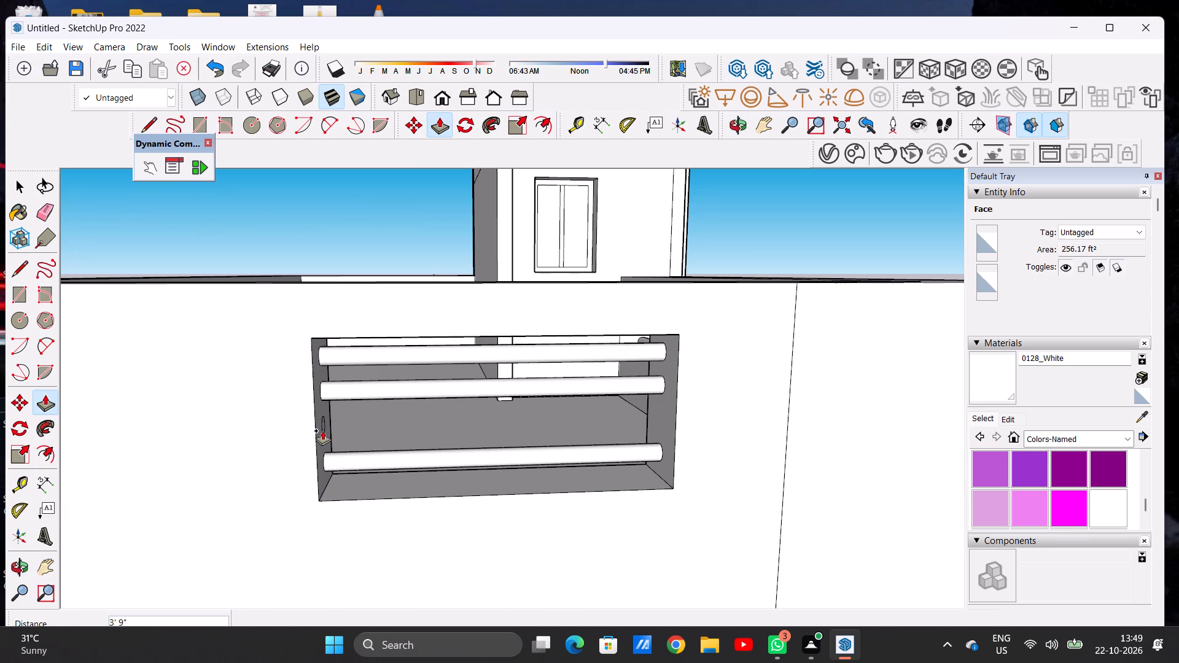
# Extrude the remaining circle 3' 9" across the side parapet opening to complete the set of four rails.
pyautogui.scroll(18, 322, 430)
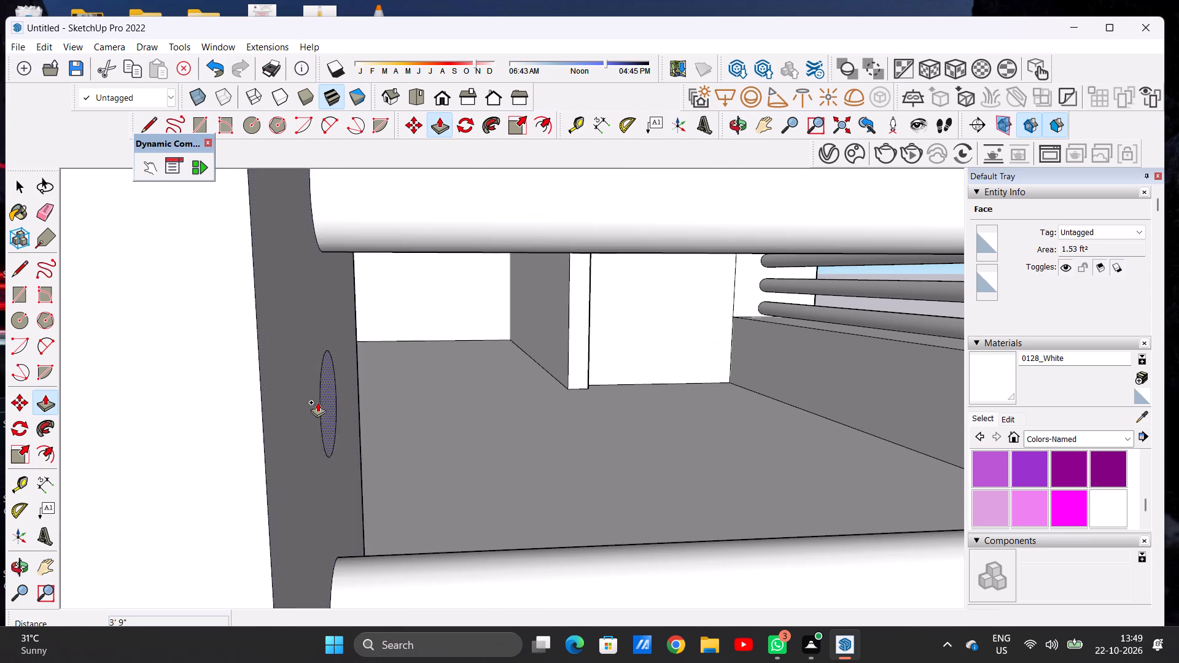
pyautogui.click(325, 403)
pyautogui.scroll(-7, 390, 424)
pyautogui.scroll(1, 388, 426)
pyautogui.scroll(-14, 388, 426)
pyautogui.scroll(6, 733, 386)
pyautogui.scroll(6, 646, 466)
pyautogui.click(738, 347)
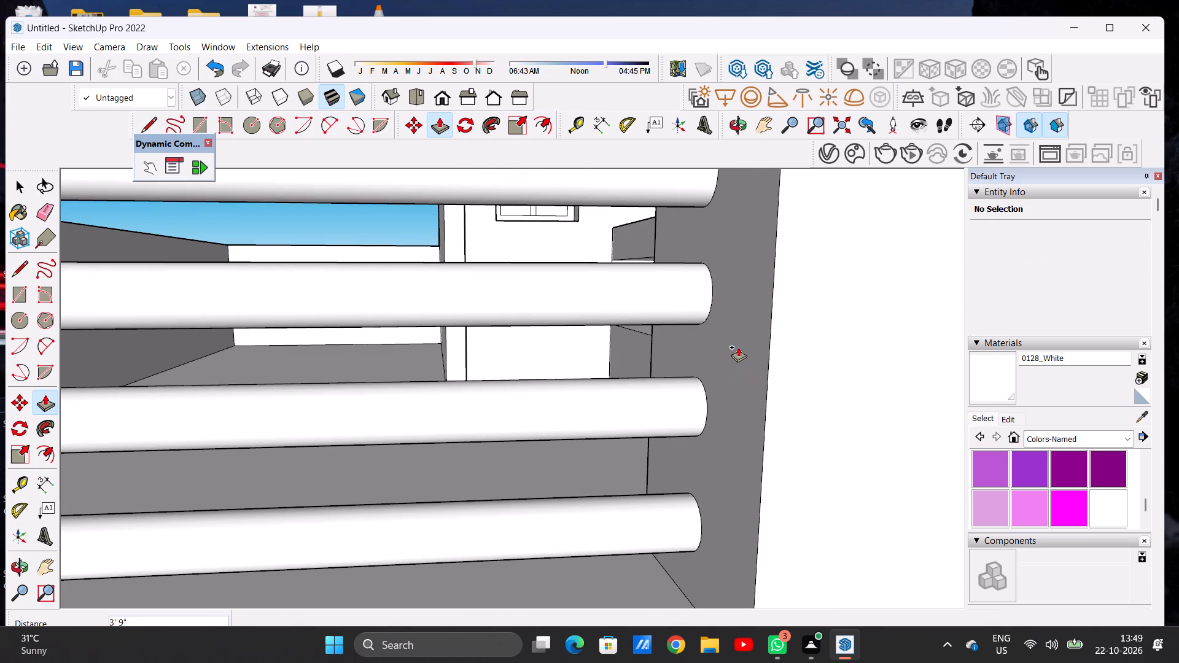
pyautogui.press('space')
# Examine the side and front parapet railings, balcony and tall block, close up and from a distance.
pyautogui.scroll(-20, 387, 511)
pyautogui.scroll(-9, 387, 511)
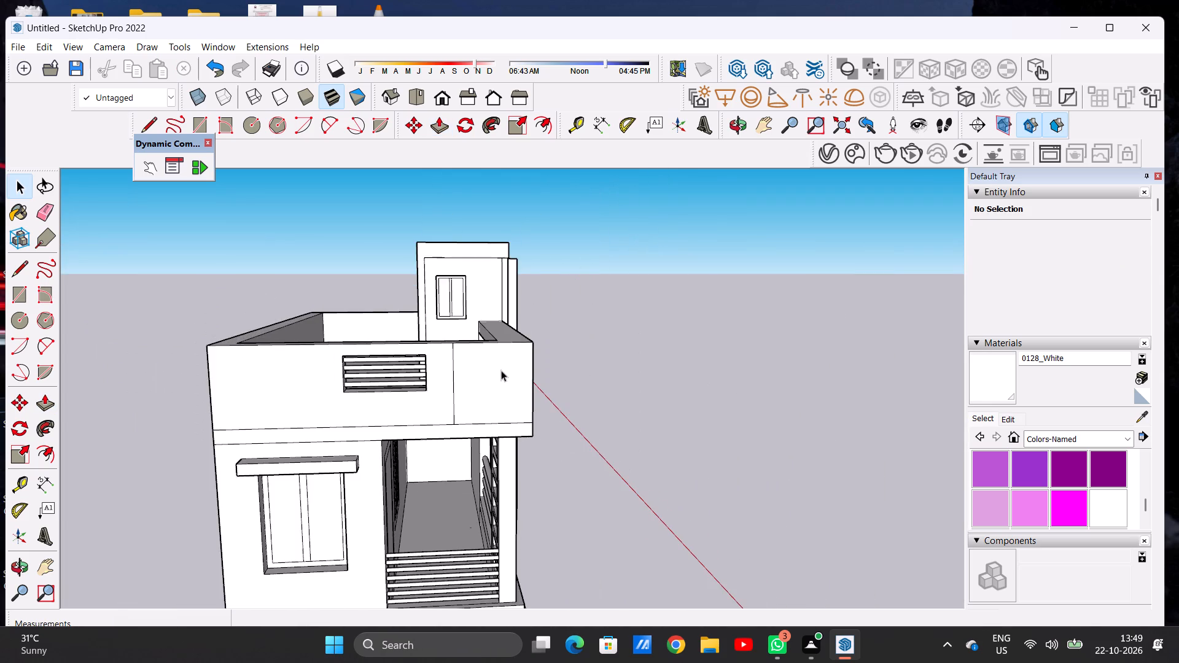
pyautogui.moveTo(501, 370); pyautogui.dragTo(163, 386, button='middle')
pyautogui.scroll(-1, 407, 384)
pyautogui.scroll(1, 412, 382)
pyautogui.scroll(-5, 416, 380)
pyautogui.moveTo(459, 391); pyautogui.dragTo(255, 359, button='middle')
pyautogui.scroll(6, 529, 356)
pyautogui.moveTo(408, 378); pyautogui.dragTo(435, 420, button='middle')
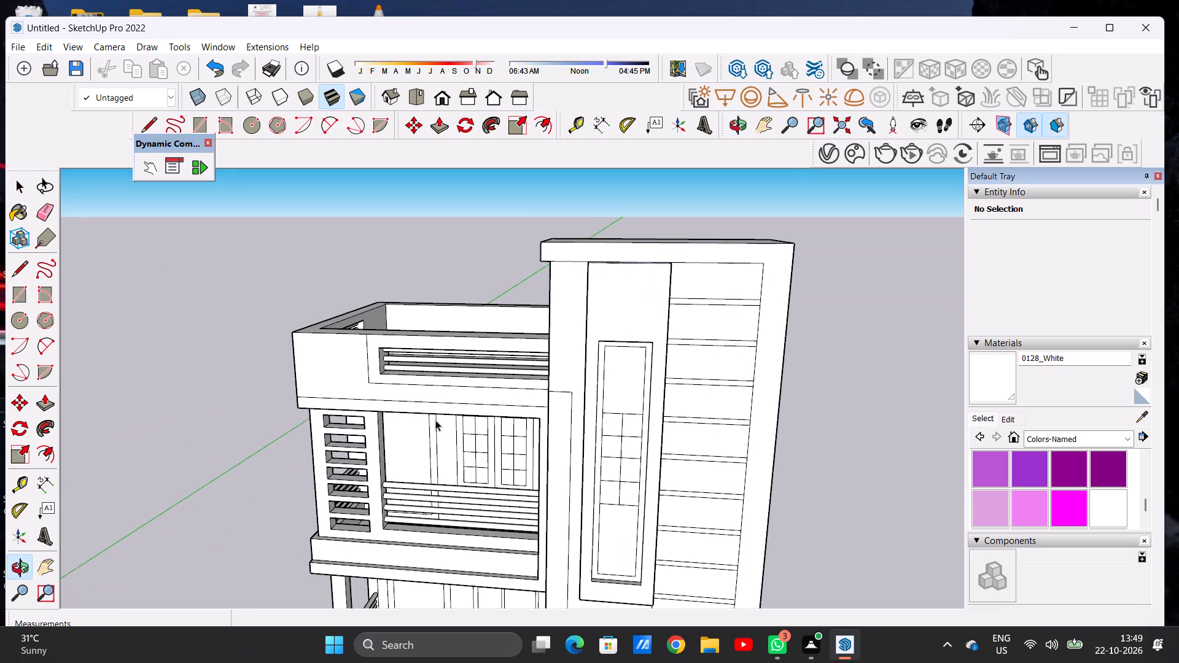
pyautogui.scroll(-5, 435, 420)
pyautogui.scroll(1, 572, 279)
pyautogui.scroll(-1, 572, 279)
pyautogui.scroll(3, 561, 291)
pyautogui.scroll(-1, 494, 337)
pyautogui.scroll(2, 483, 347)
pyautogui.scroll(6, 447, 401)
pyautogui.scroll(4, 424, 459)
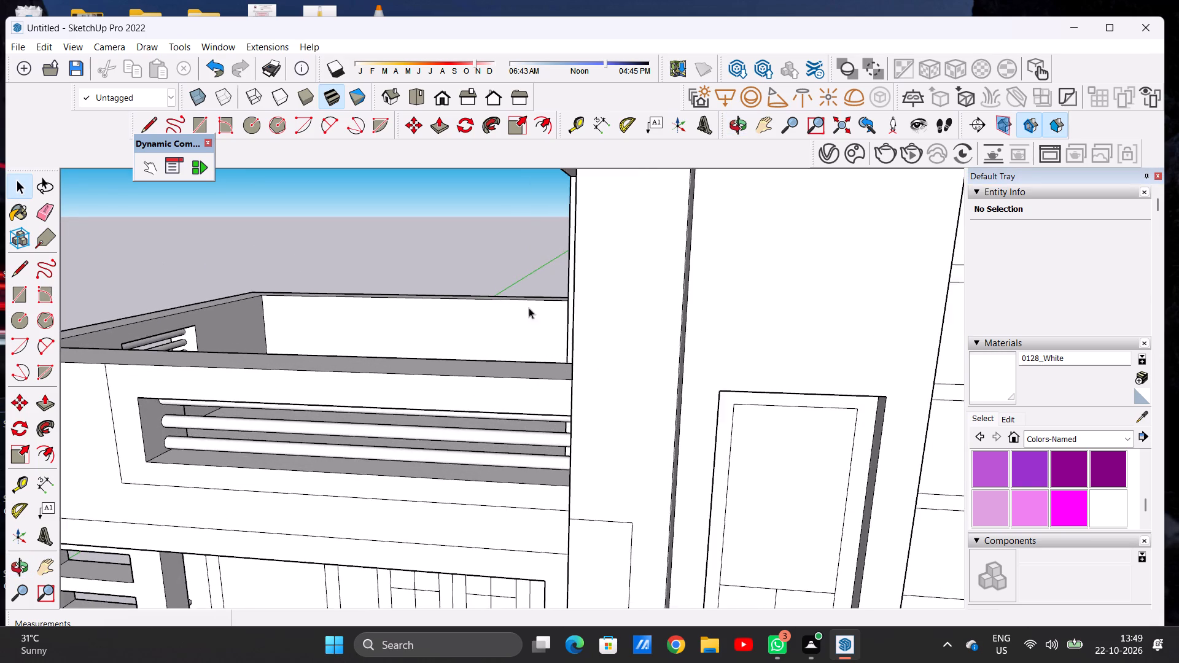
pyautogui.scroll(-12, 563, 260)
pyautogui.moveTo(504, 339); pyautogui.dragTo(530, 298, button='middle')
pyautogui.scroll(6, 486, 325)
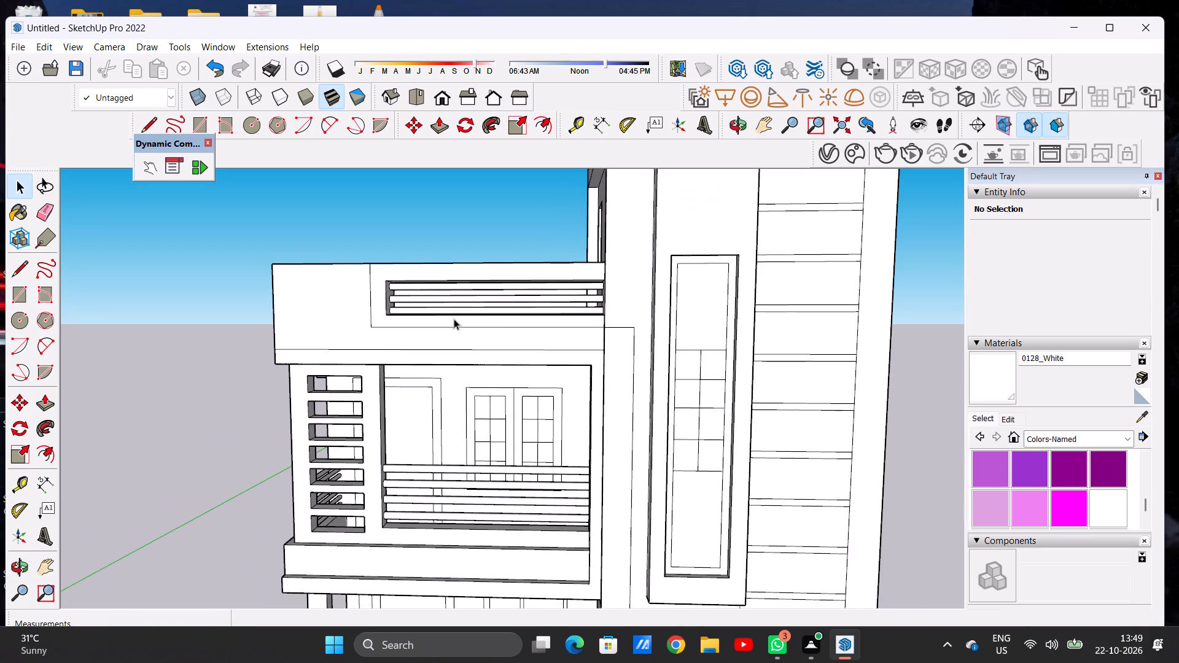
pyautogui.scroll(-7, 391, 311)
pyautogui.scroll(-4, 681, 268)
pyautogui.scroll(-4, 468, 347)
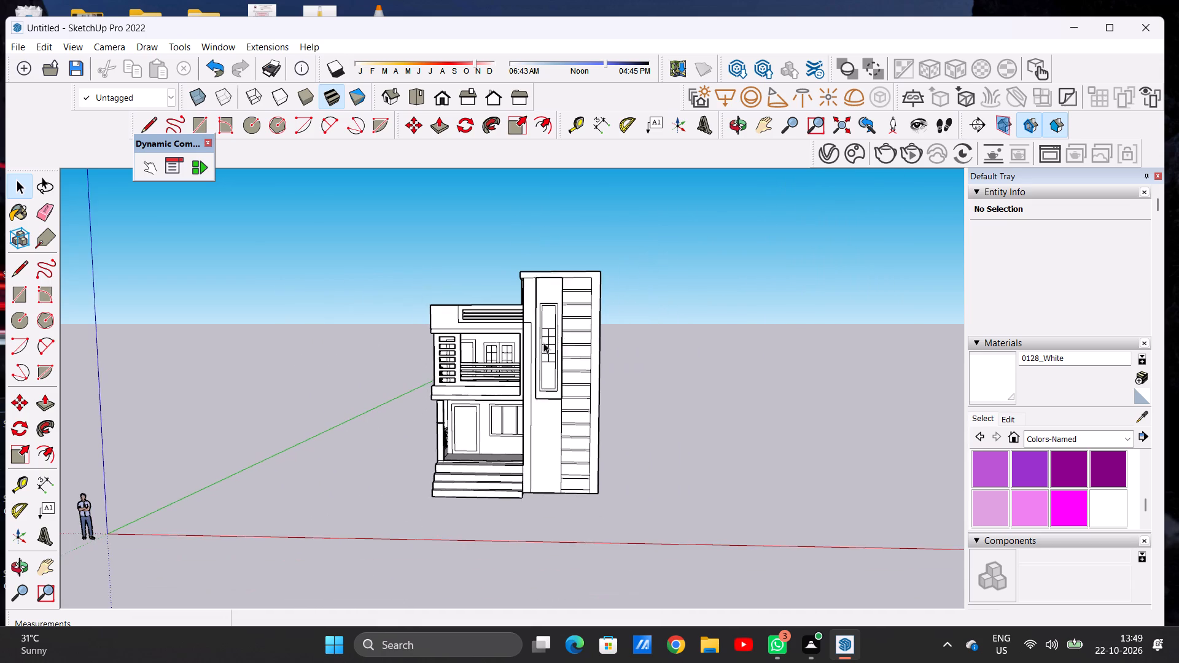
pyautogui.scroll(-1, 543, 343)
pyautogui.scroll(6, 543, 343)
pyautogui.middleClick(696, 323)
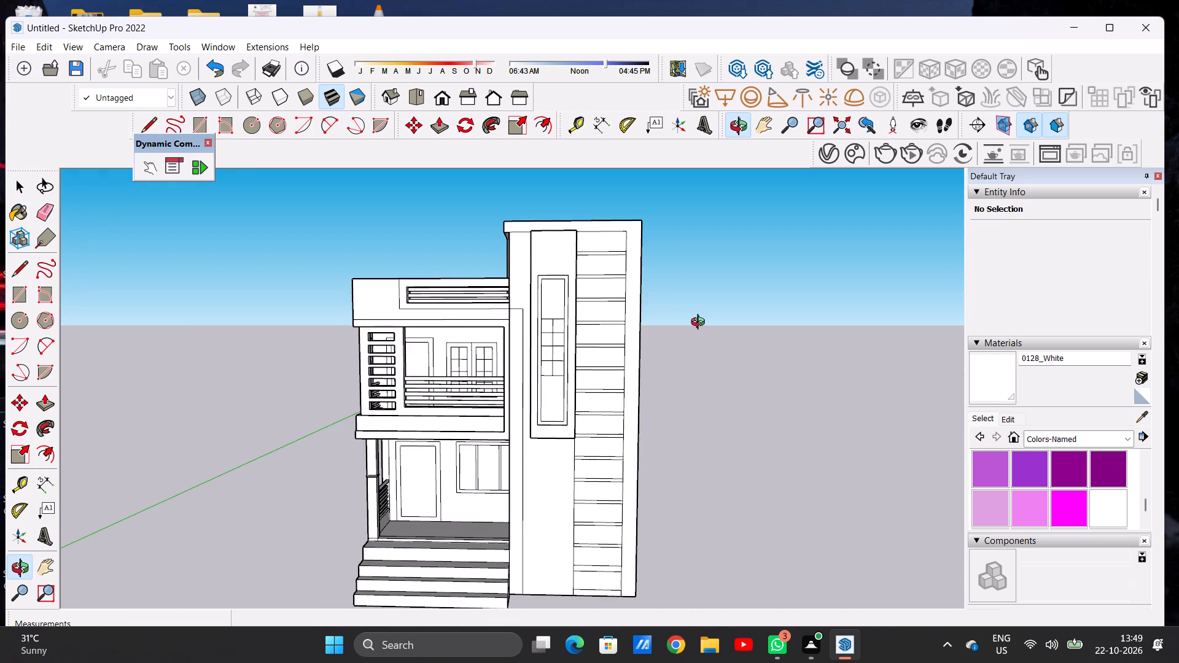
pyautogui.scroll(-4, 554, 413)
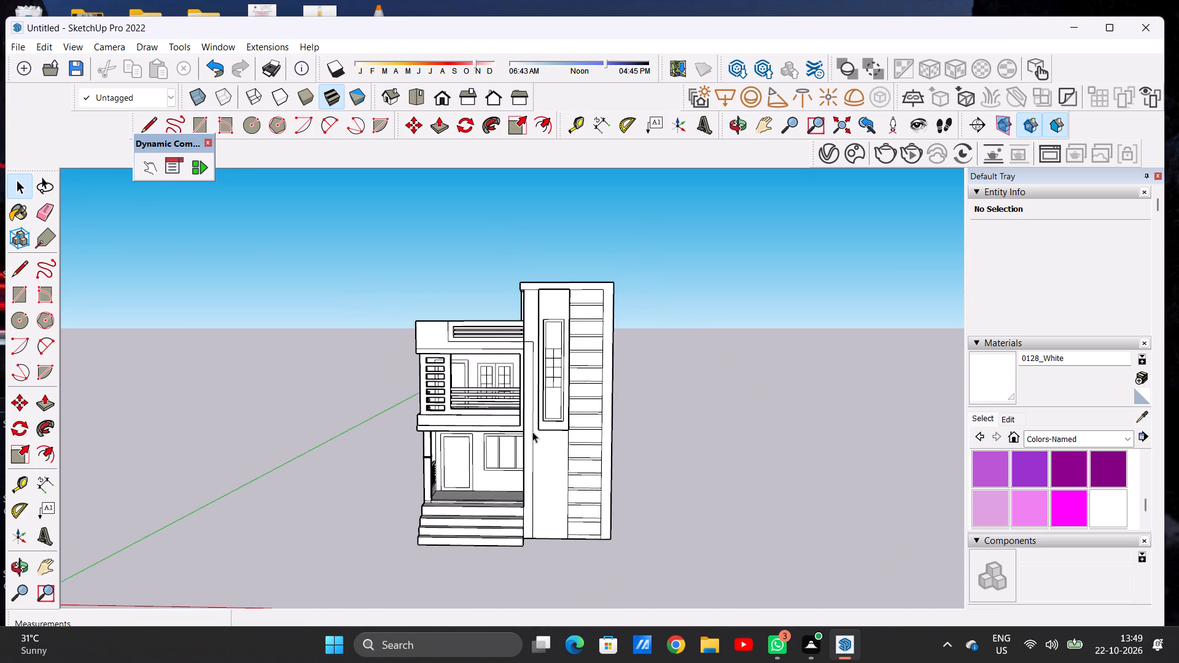
pyautogui.scroll(-2, 532, 432)
pyautogui.scroll(5, 592, 304)
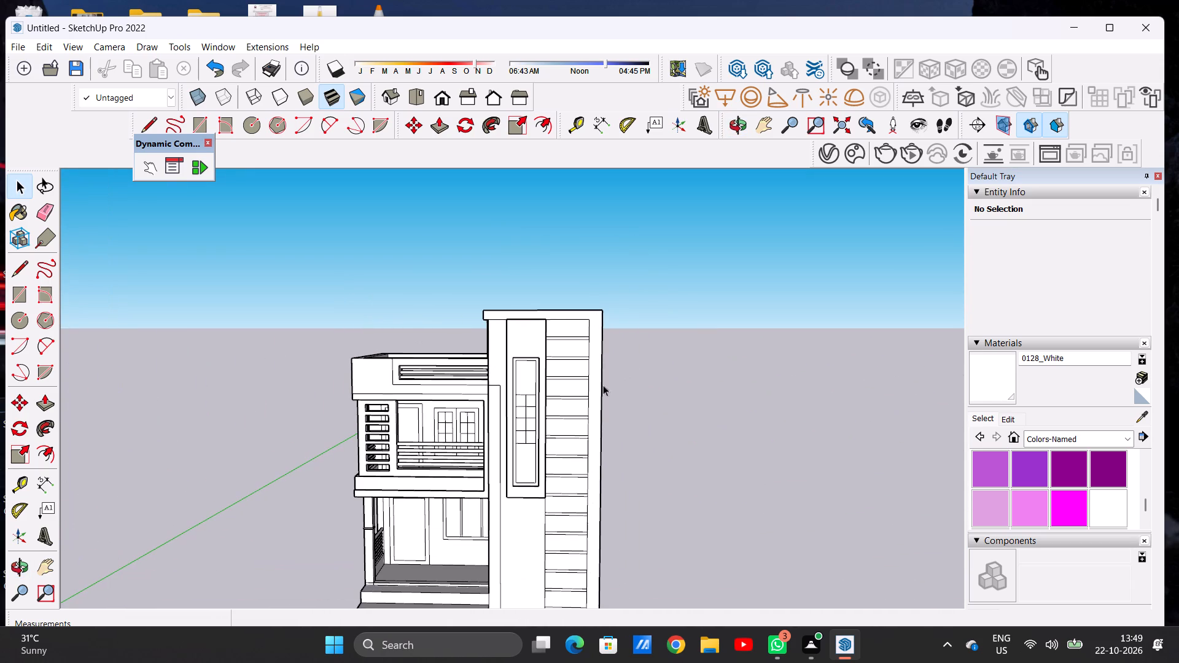
# Pull the topmost wide panel beside the tall block's long window strip outward about 4 7/8".
pyautogui.moveTo(536, 391); pyautogui.dragTo(379, 411, button='middle')
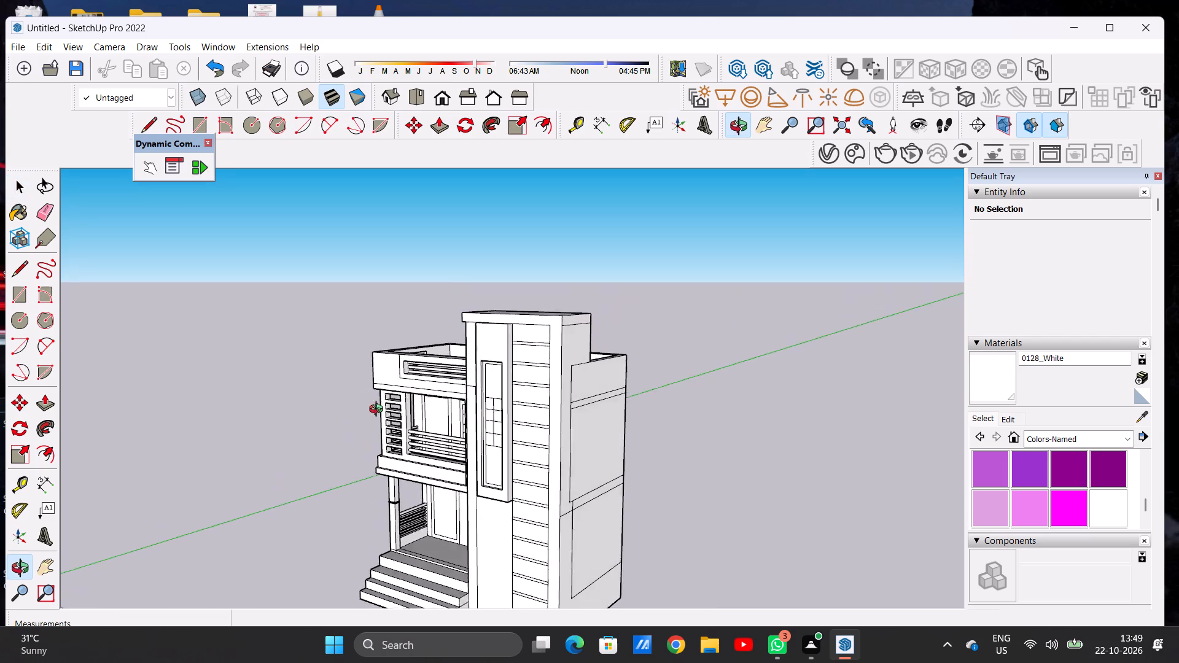
pyautogui.moveTo(379, 411); pyautogui.dragTo(378, 416, button='middle')
pyautogui.scroll(10, 537, 343)
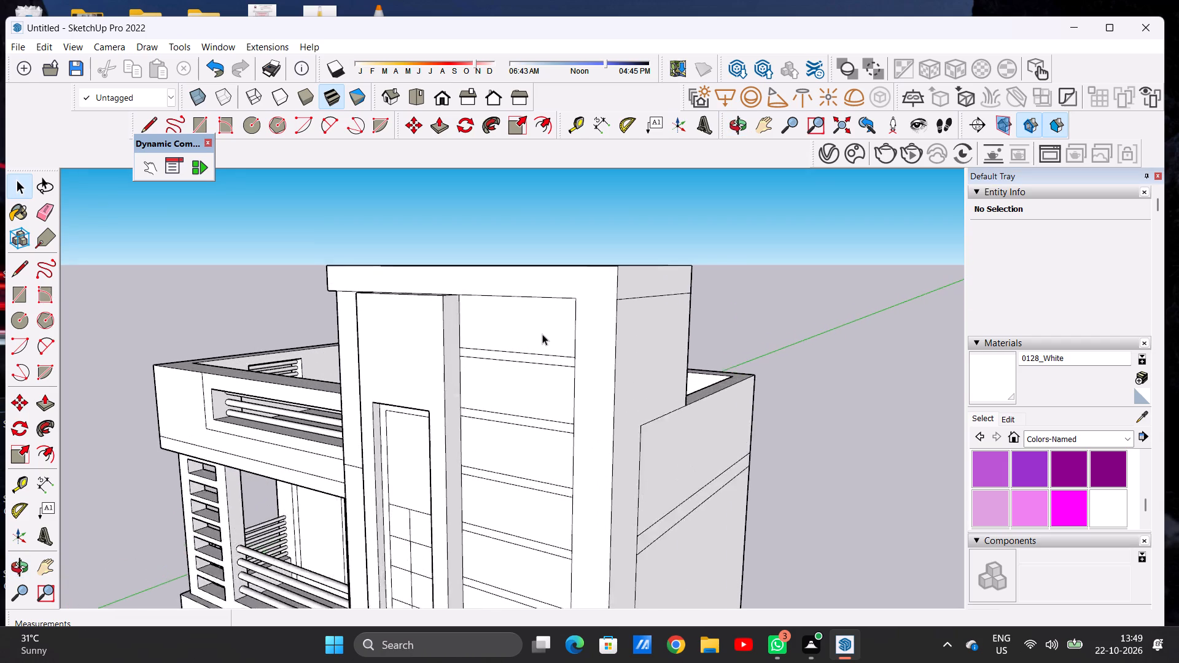
pyautogui.scroll(4, 542, 334)
pyautogui.press('p')
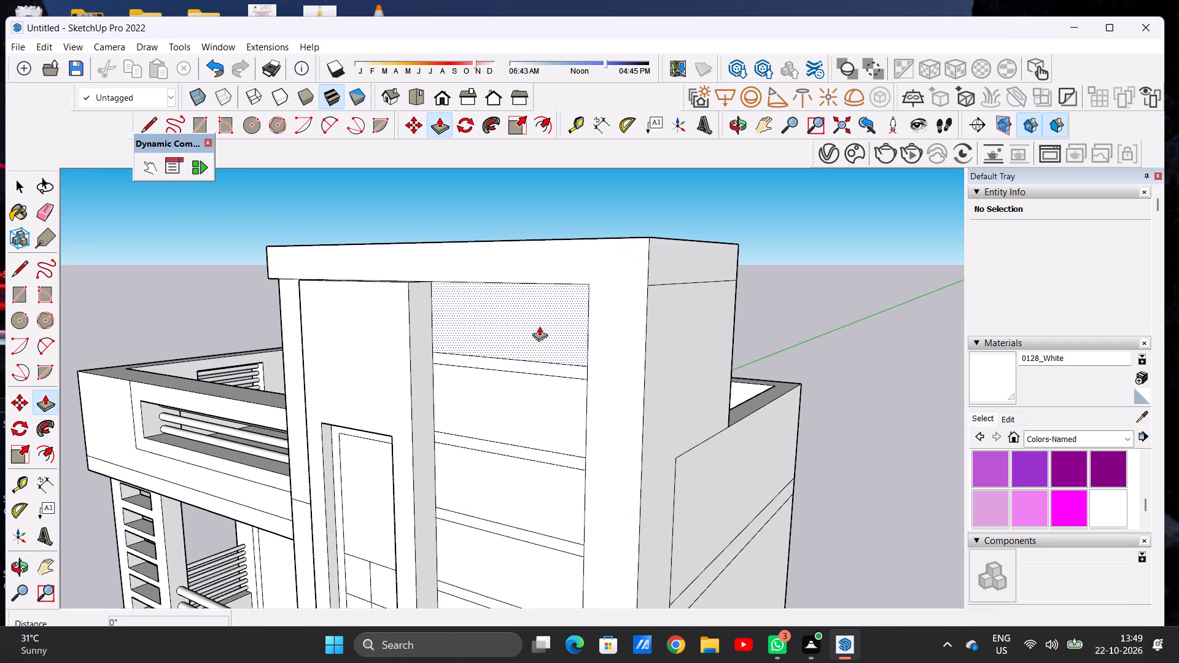
pyautogui.click(539, 326)
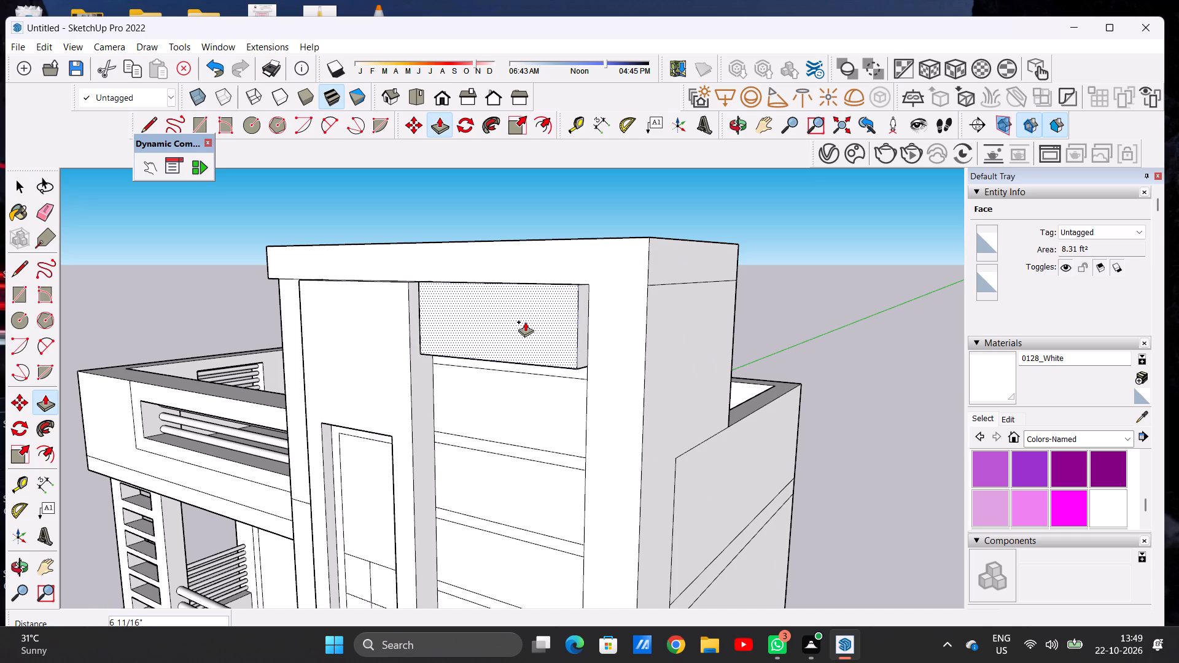
pyautogui.click(529, 320)
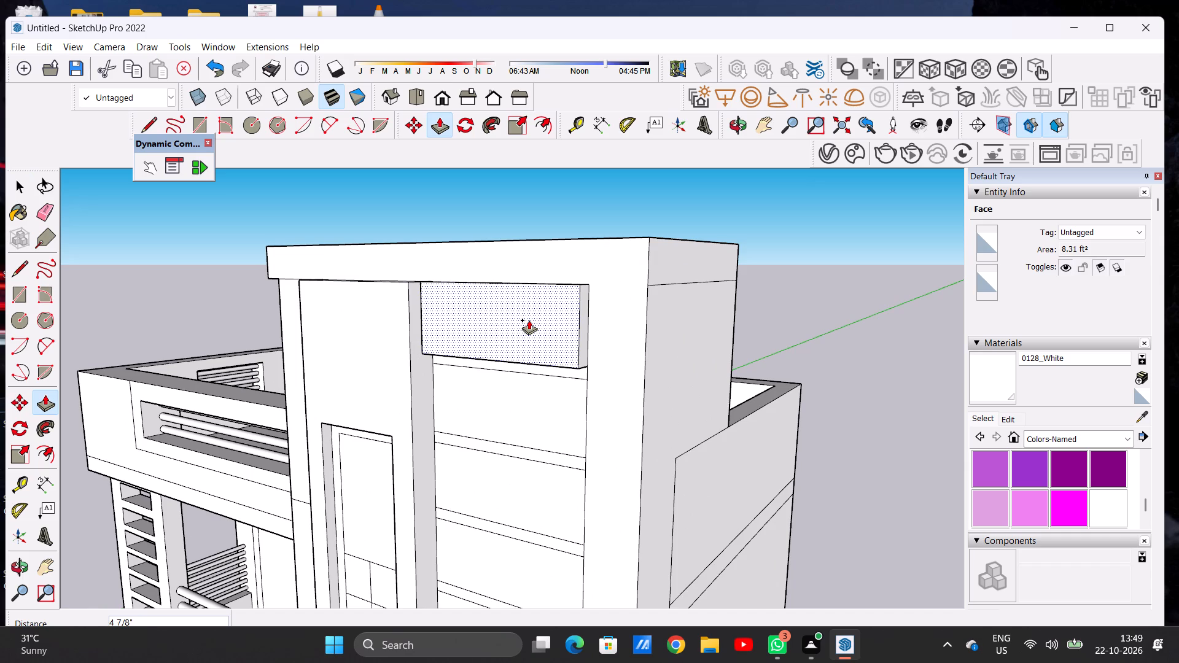
pyautogui.press('space')
# Pull the second and third wide panels of the tall block's front face outward 4 7/8", flush with the top panel.
pyautogui.scroll(-7, 532, 312)
pyautogui.moveTo(512, 367); pyautogui.dragTo(634, 347, button='middle')
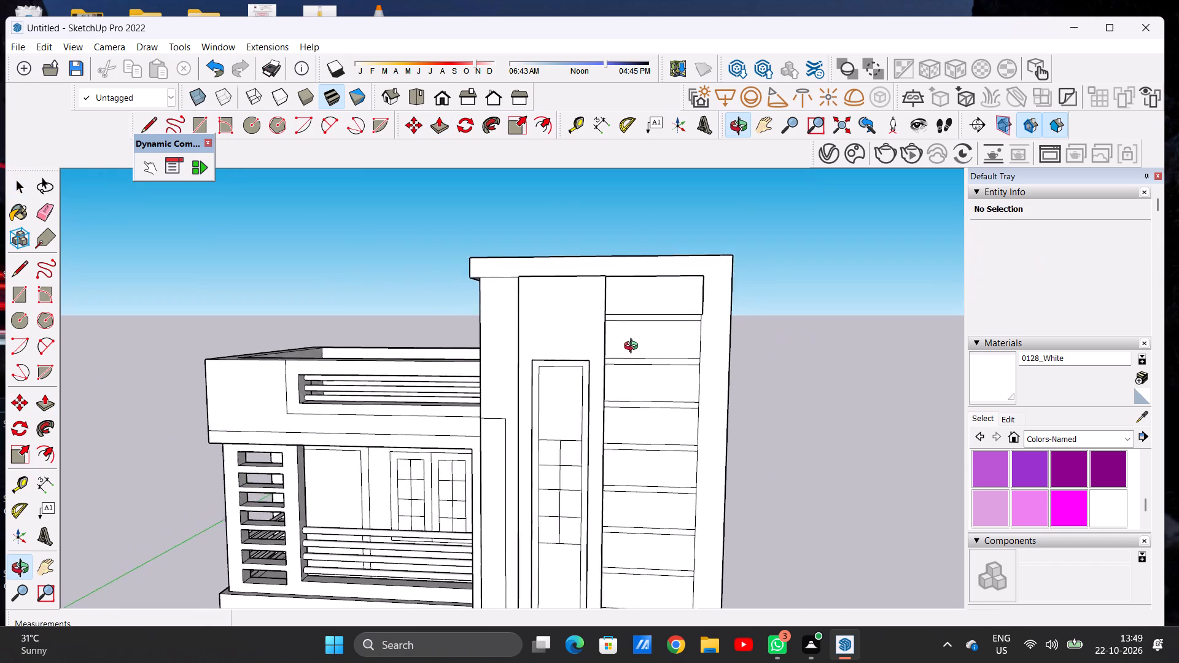
pyautogui.moveTo(634, 347); pyautogui.dragTo(445, 355, button='middle')
pyautogui.scroll(7, 465, 344)
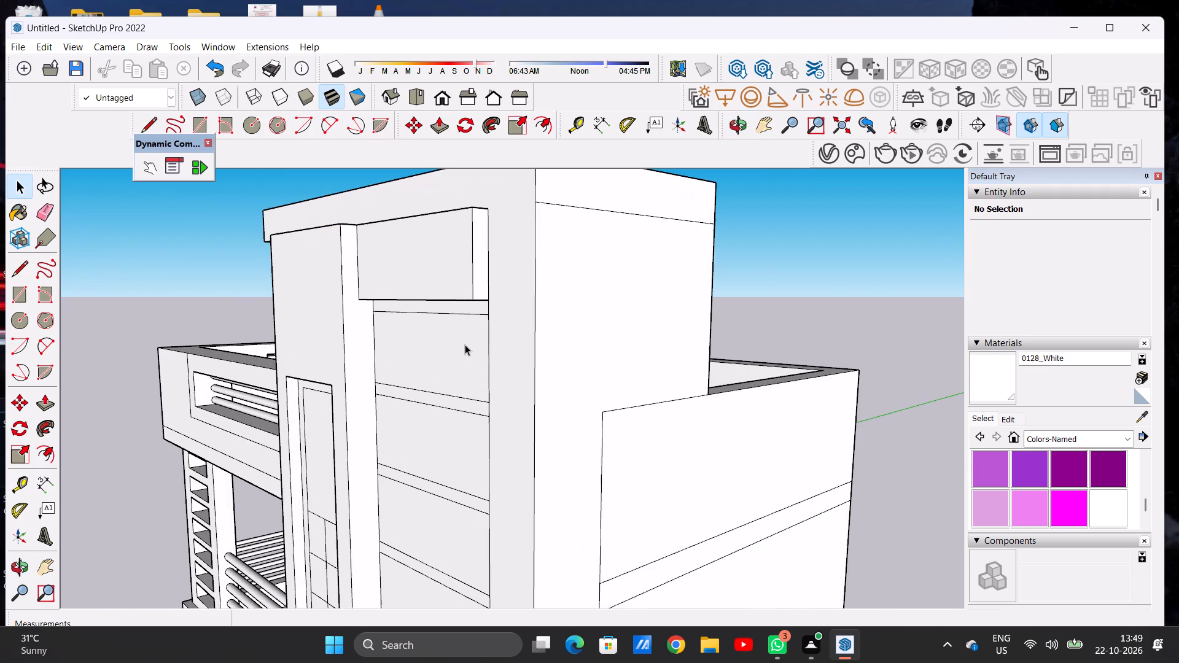
pyautogui.press('p')
pyautogui.scroll(2, 465, 344)
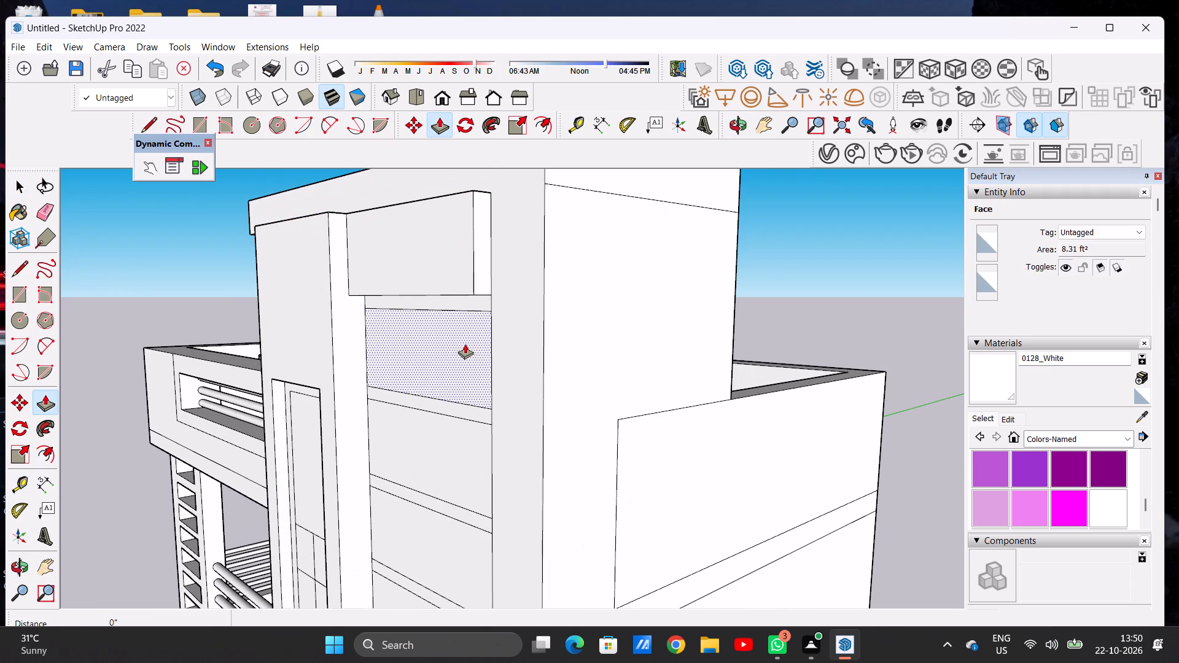
pyautogui.click(465, 344)
pyautogui.click(469, 287)
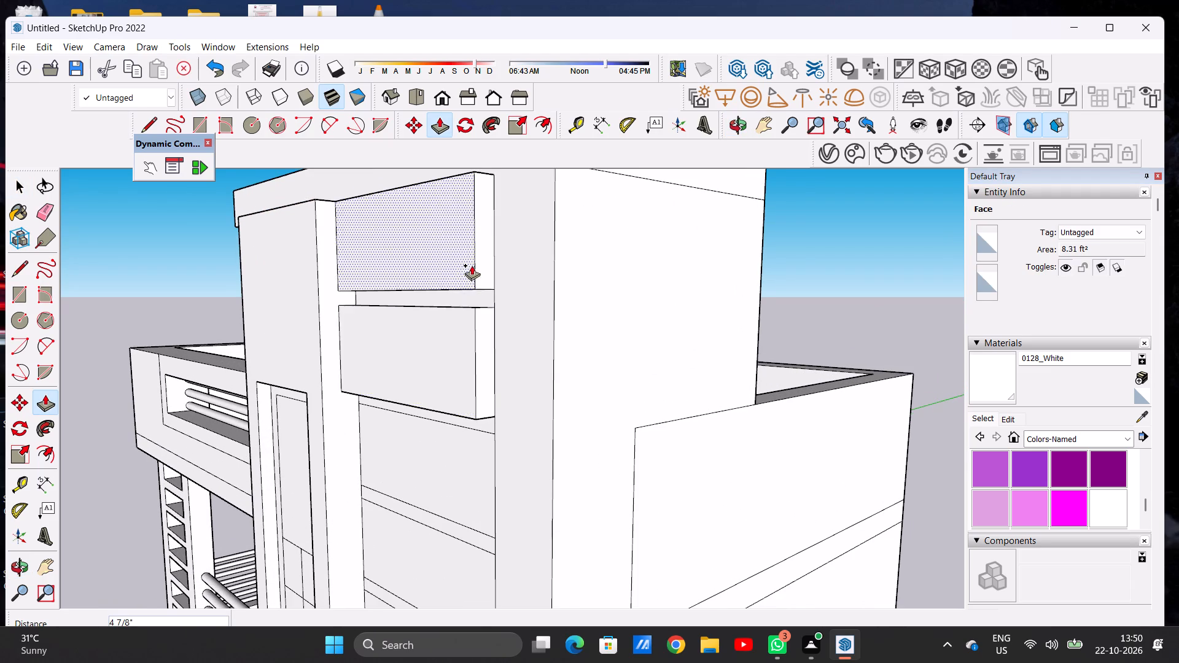
pyautogui.scroll(-6, 472, 265)
pyautogui.scroll(7, 469, 349)
pyautogui.click(486, 377)
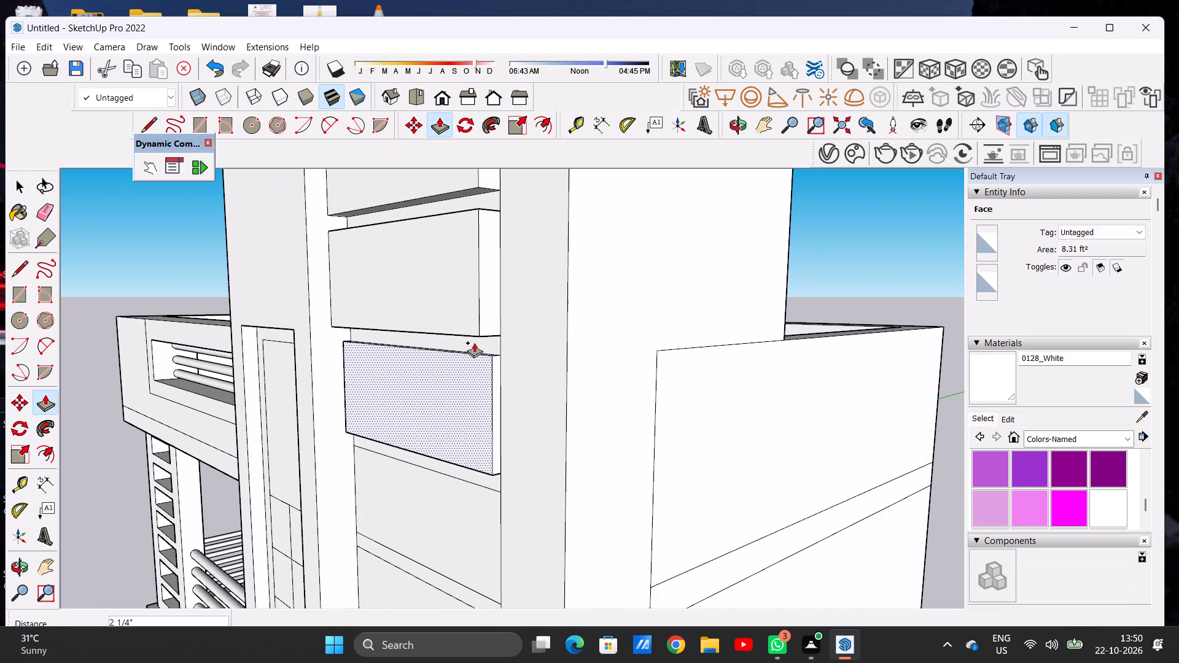
pyautogui.click(473, 333)
pyautogui.scroll(-6, 486, 283)
pyautogui.scroll(6, 486, 419)
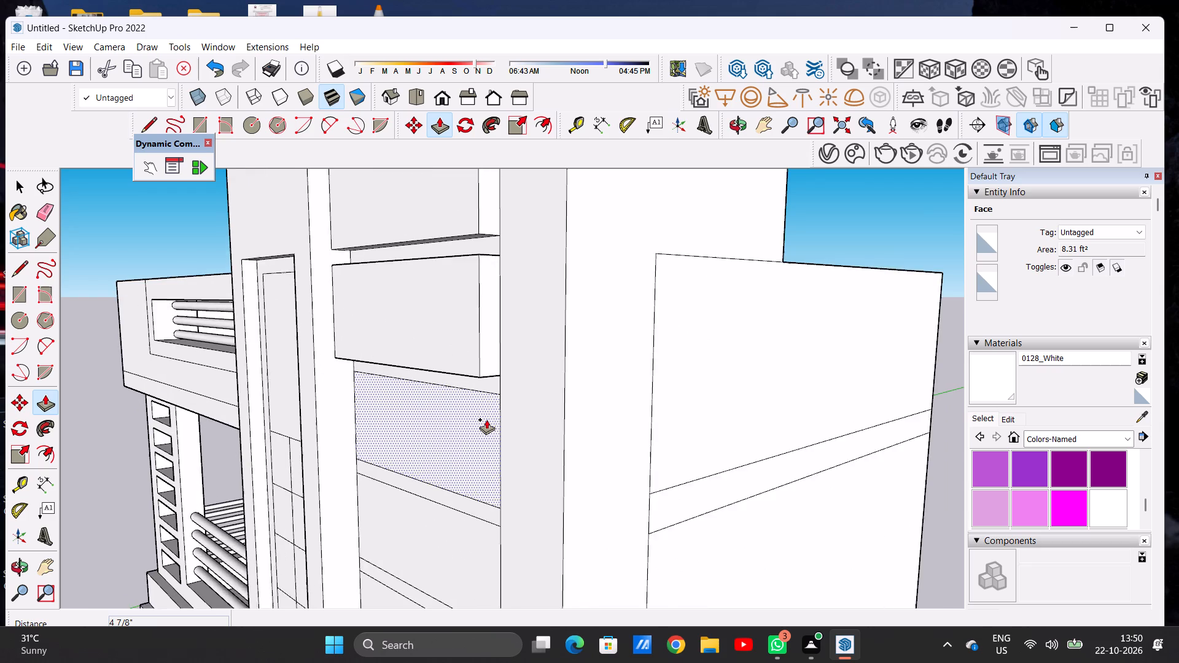
# Pull the next three wide panels down the tall block's front face outward 4 7/8", flush with the raised ones above.
pyautogui.click(486, 419)
pyautogui.click(477, 374)
pyautogui.scroll(-3, 460, 340)
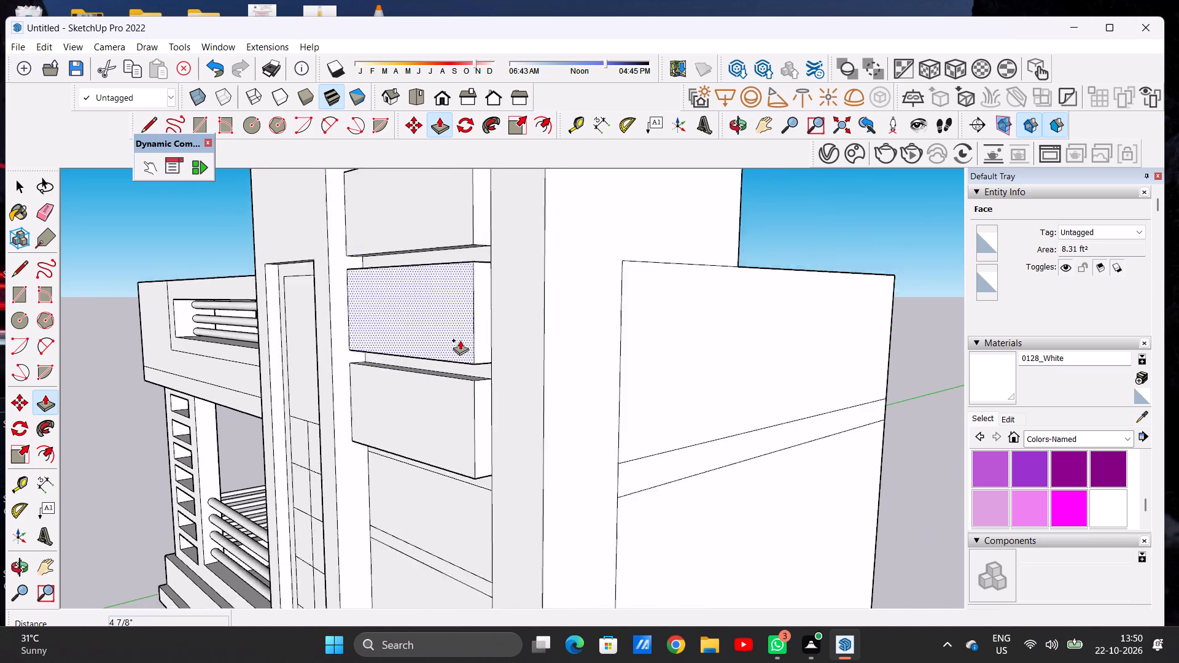
pyautogui.scroll(-2, 460, 340)
pyautogui.scroll(7, 459, 452)
pyautogui.click(500, 473)
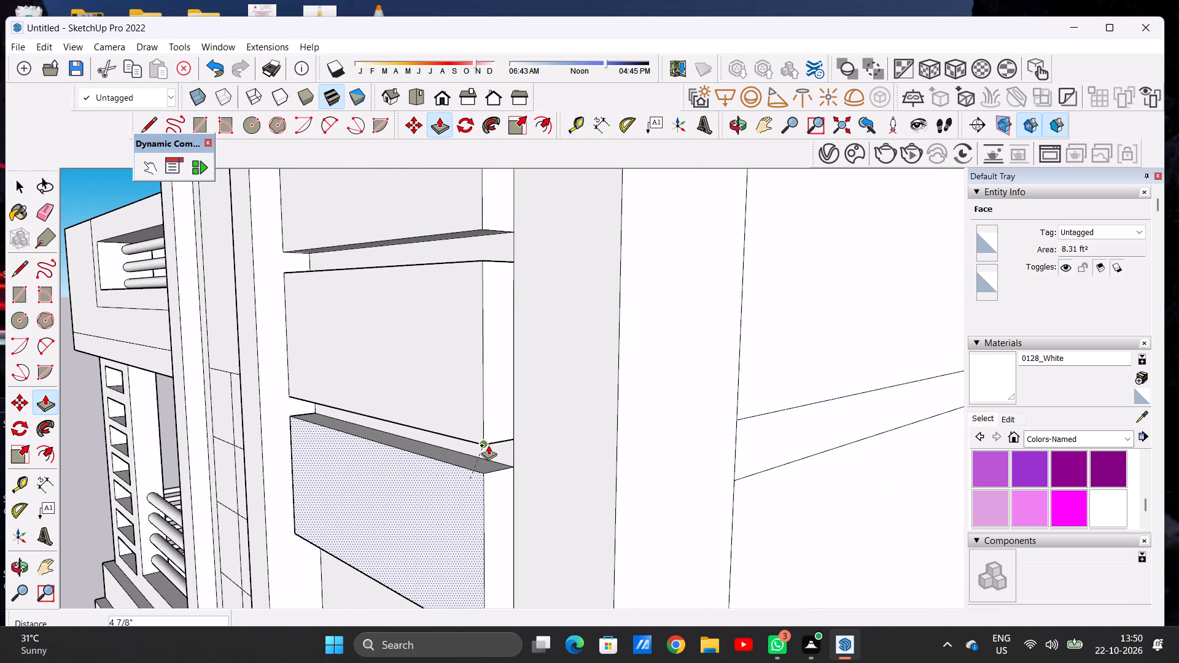
pyautogui.click(488, 445)
pyautogui.scroll(-11, 464, 369)
pyautogui.scroll(5, 449, 463)
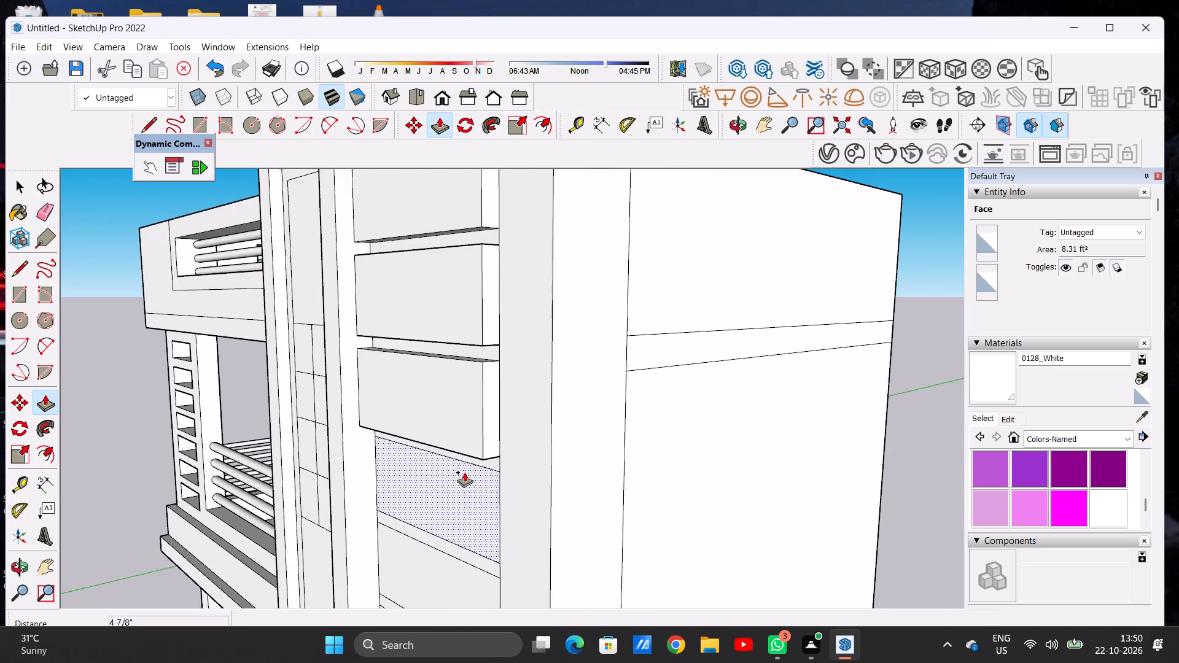
pyautogui.scroll(4, 494, 473)
pyautogui.click(494, 473)
pyautogui.click(484, 444)
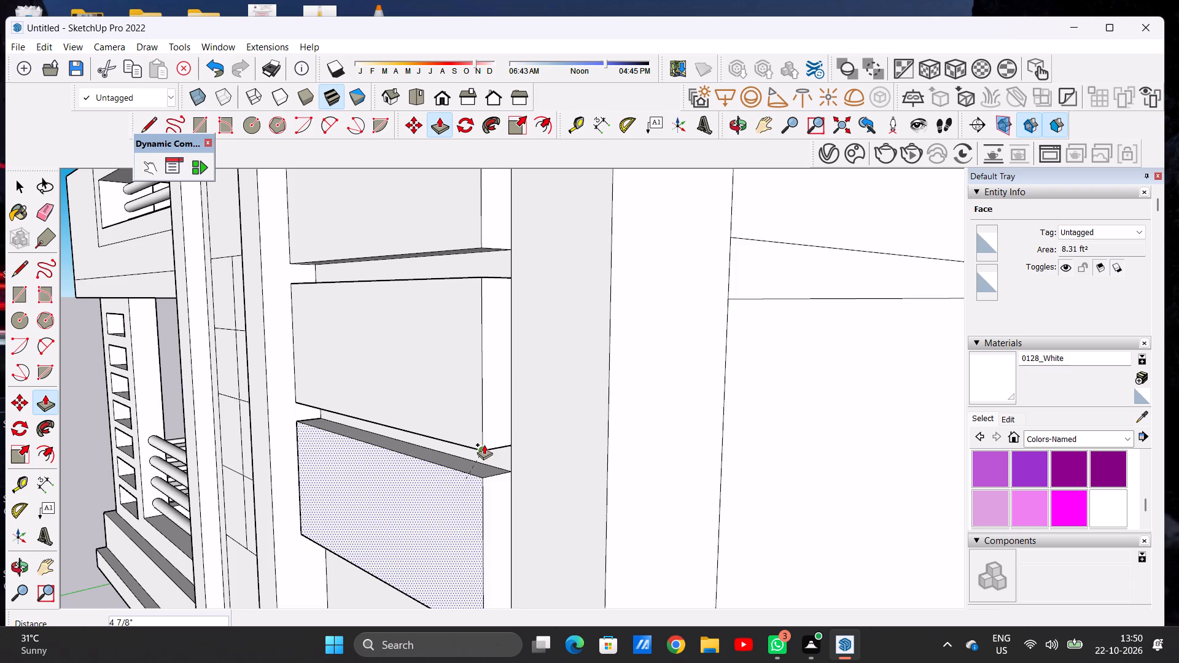
# Pull three more wide panels, beside the lower part of the long window strip, outward 4 7/8" to match those above.
pyautogui.scroll(-15, 480, 349)
pyautogui.scroll(12, 485, 410)
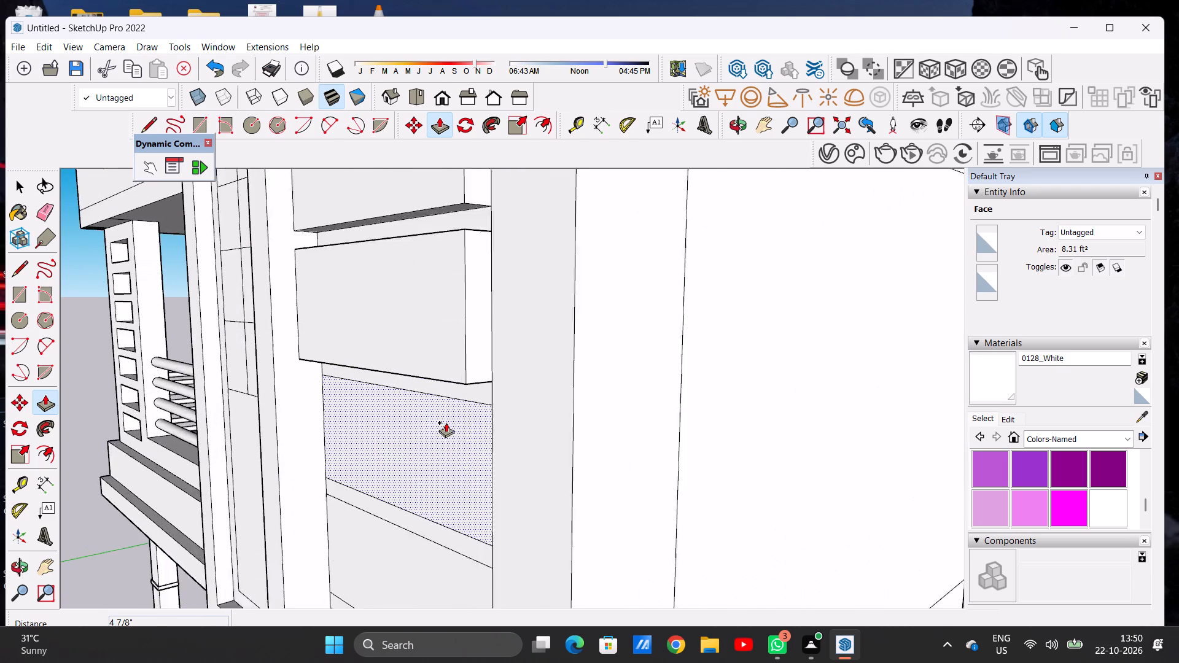
pyautogui.scroll(2, 446, 422)
pyautogui.click(484, 422)
pyautogui.click(469, 373)
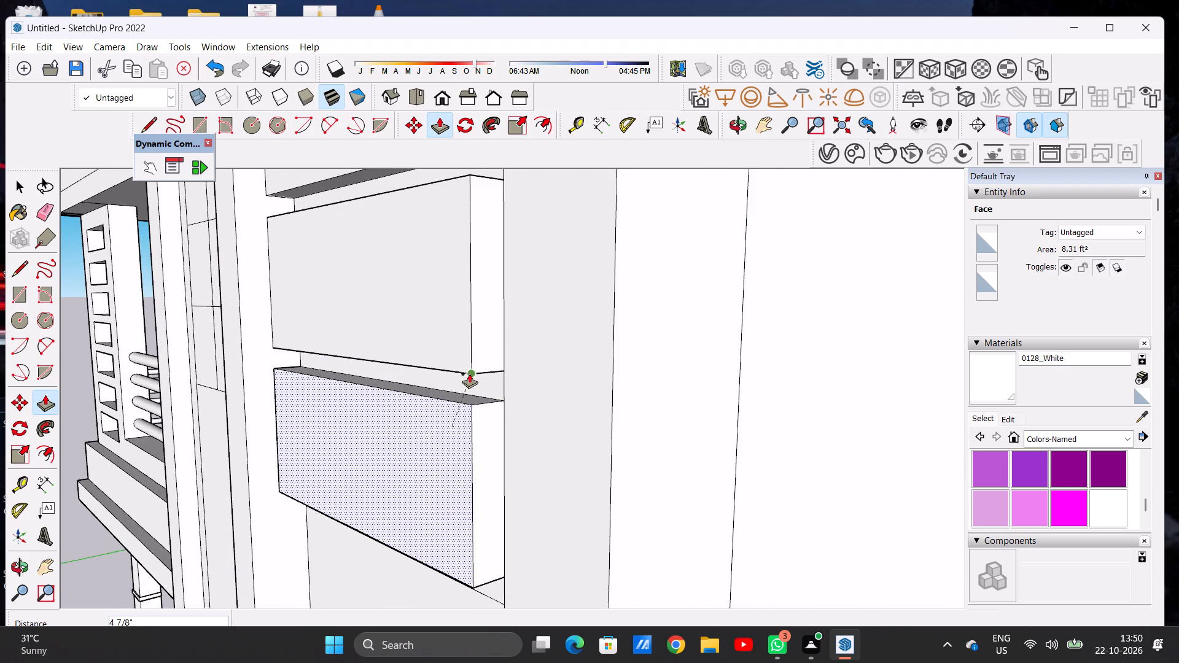
pyautogui.scroll(-5, 470, 295)
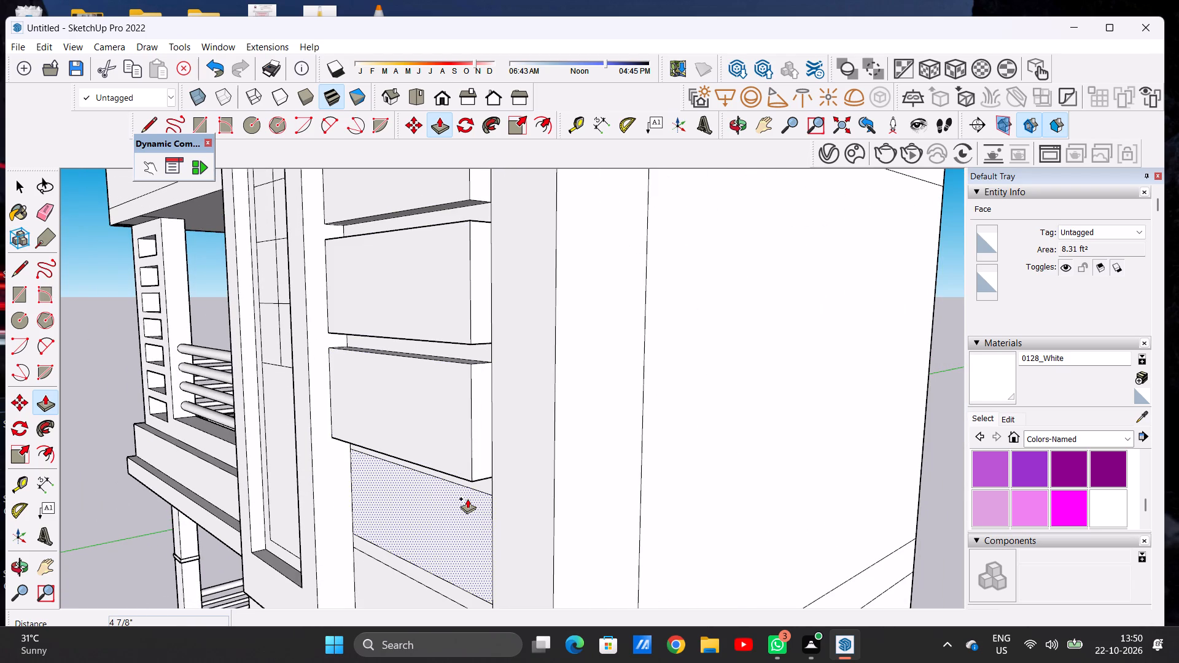
pyautogui.click(467, 498)
pyautogui.click(467, 483)
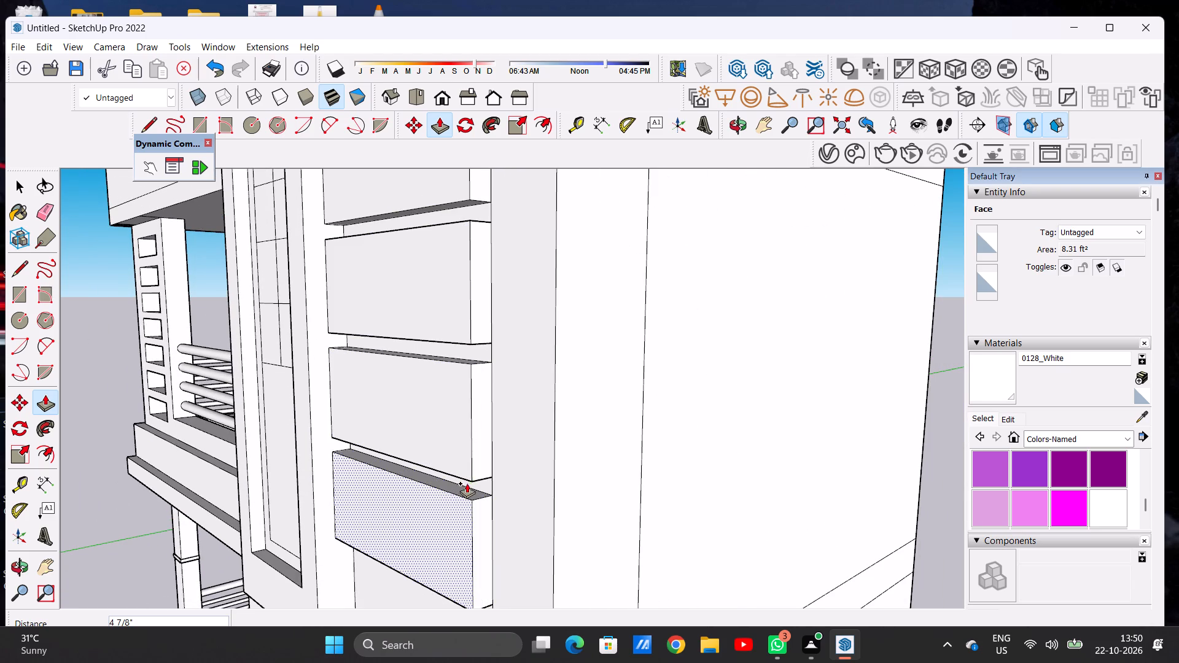
pyautogui.scroll(-16, 449, 386)
pyautogui.scroll(19, 433, 445)
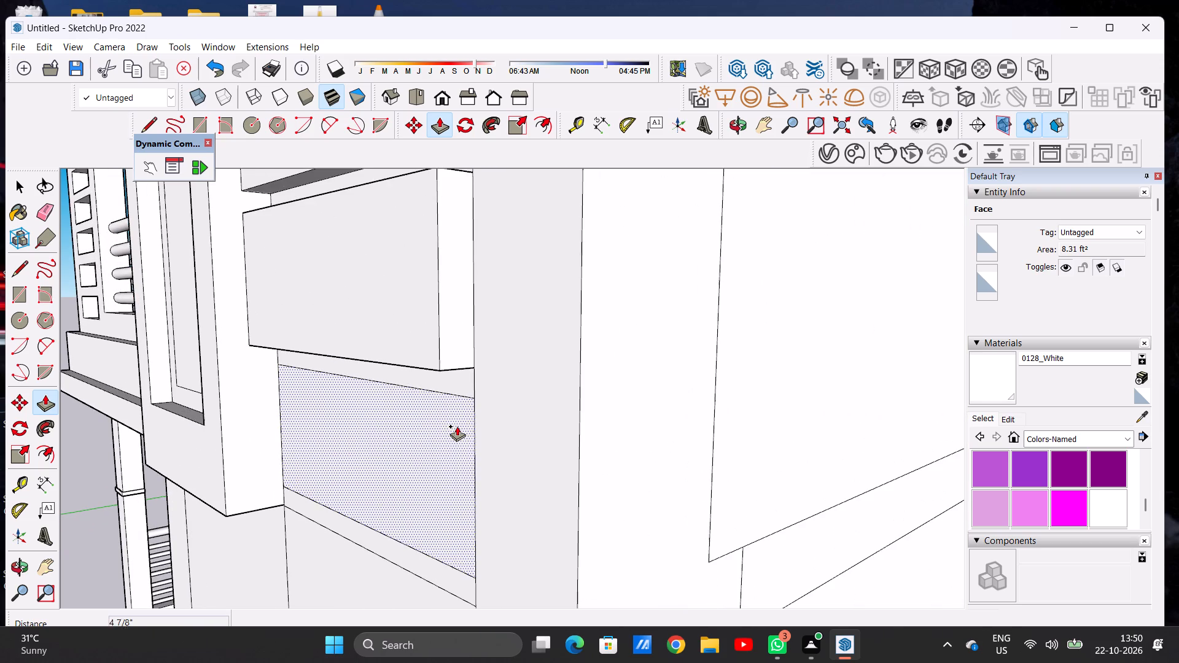
pyautogui.click(457, 426)
pyautogui.click(442, 370)
# Pull the three wide panels just below the long window strip's level outward 4 7/8", flush with the raised column.
pyautogui.scroll(-11, 425, 362)
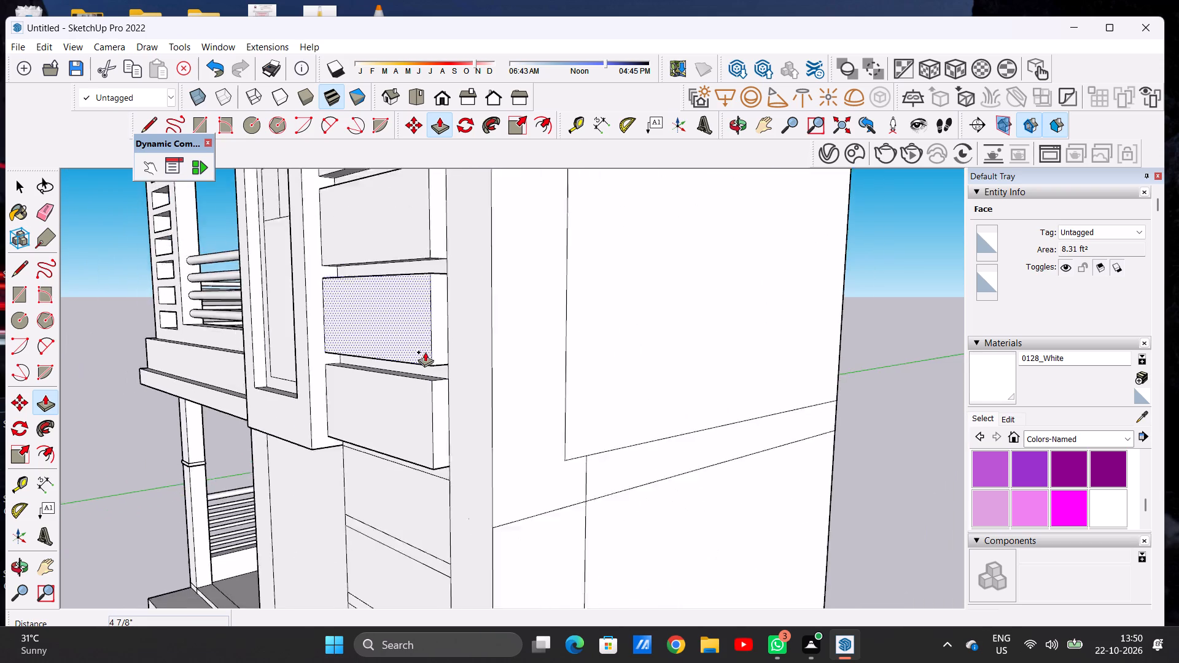
pyautogui.scroll(-3, 425, 352)
pyautogui.scroll(13, 437, 449)
pyautogui.click(440, 433)
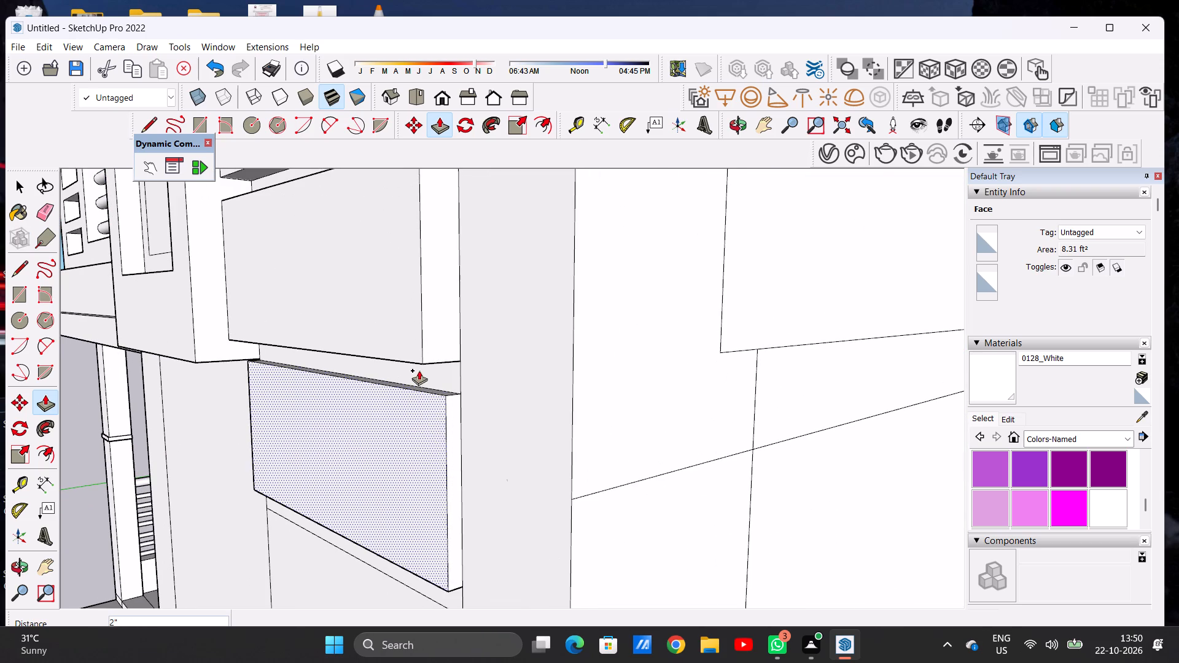
pyautogui.click(418, 362)
pyautogui.scroll(-14, 376, 372)
pyautogui.scroll(7, 402, 443)
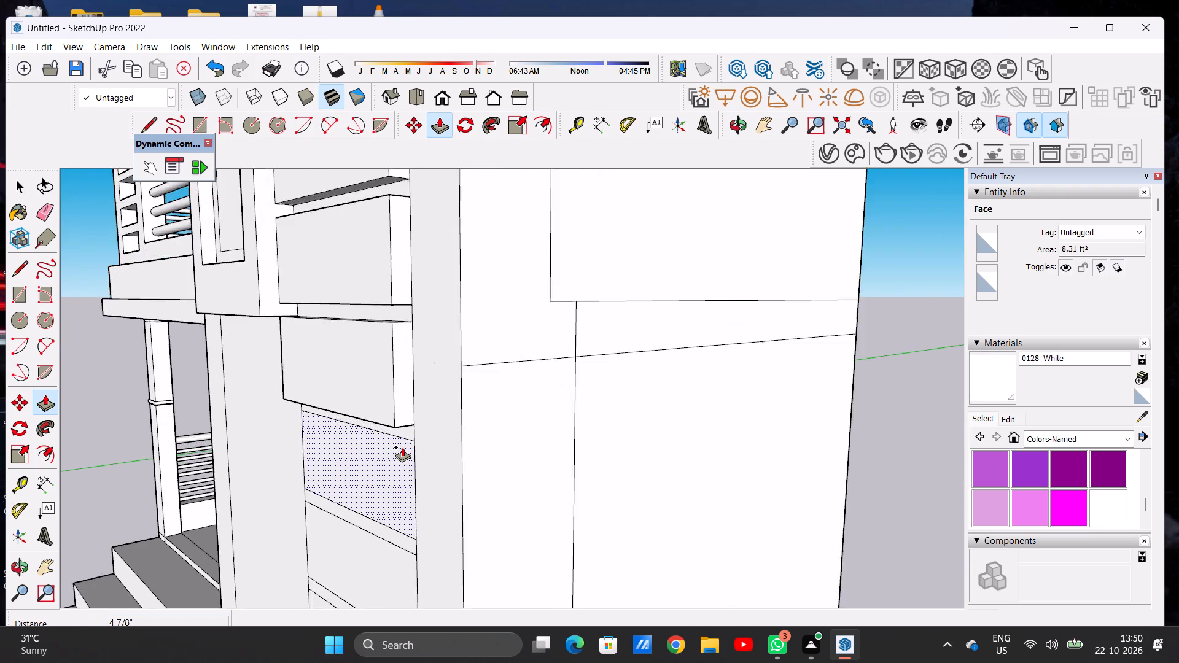
pyautogui.scroll(5, 402, 447)
pyautogui.click(402, 447)
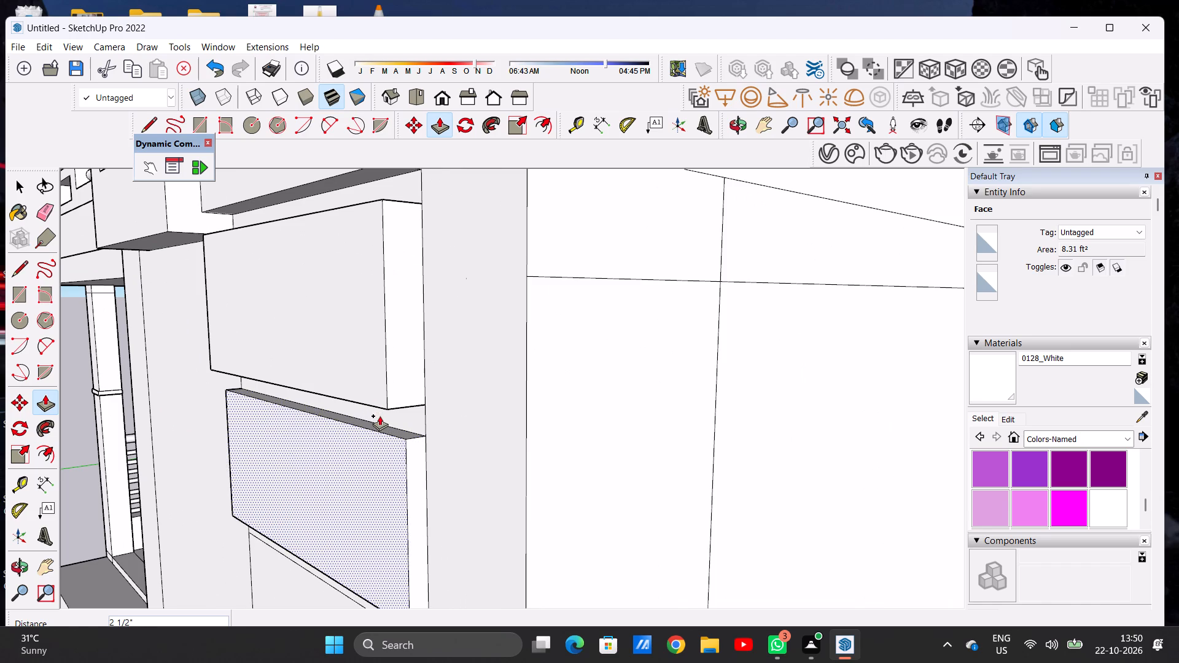
pyautogui.click(384, 409)
pyautogui.scroll(-16, 367, 368)
pyautogui.scroll(4, 375, 460)
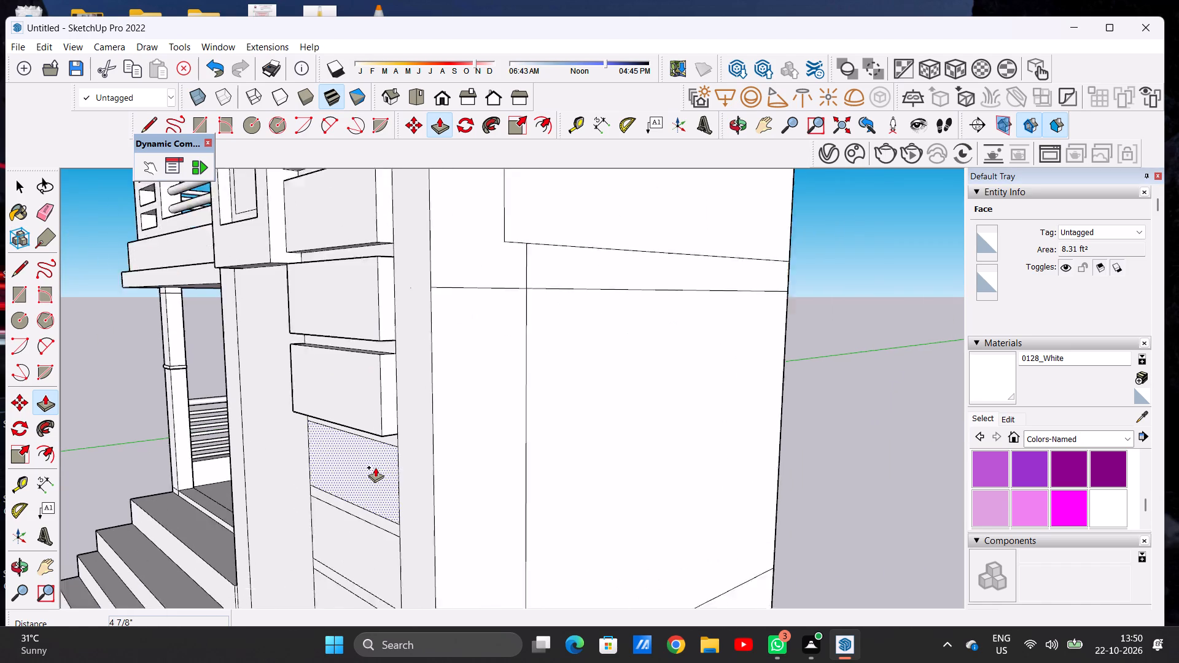
pyautogui.scroll(1, 375, 467)
pyautogui.click(394, 459)
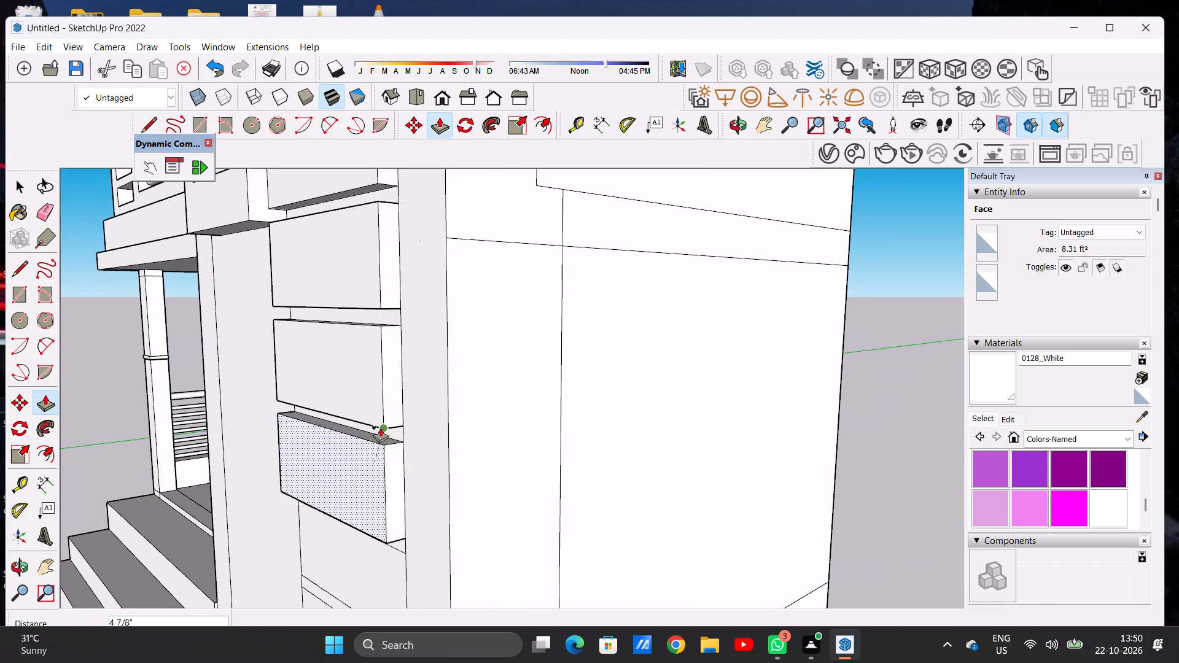
pyautogui.click(380, 427)
# Pull the next two wide panels in the tall block's lower front face outward 4 7/8", aligned with the panels above.
pyautogui.scroll(-9, 372, 378)
pyautogui.scroll(13, 372, 459)
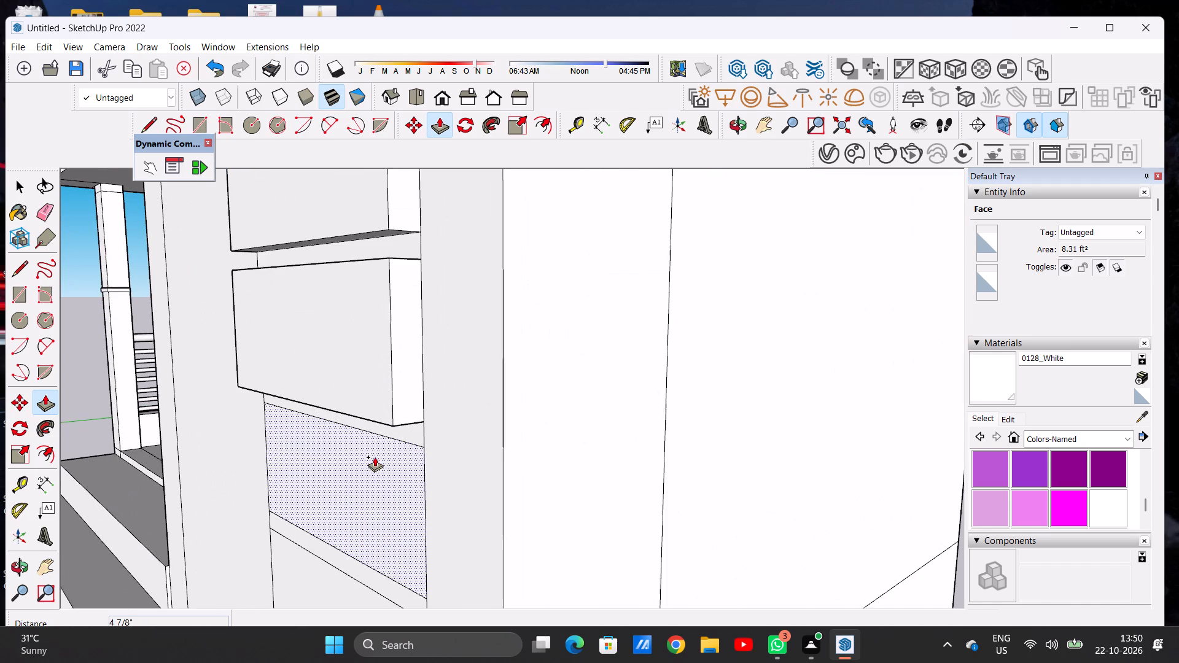
pyautogui.click(403, 456)
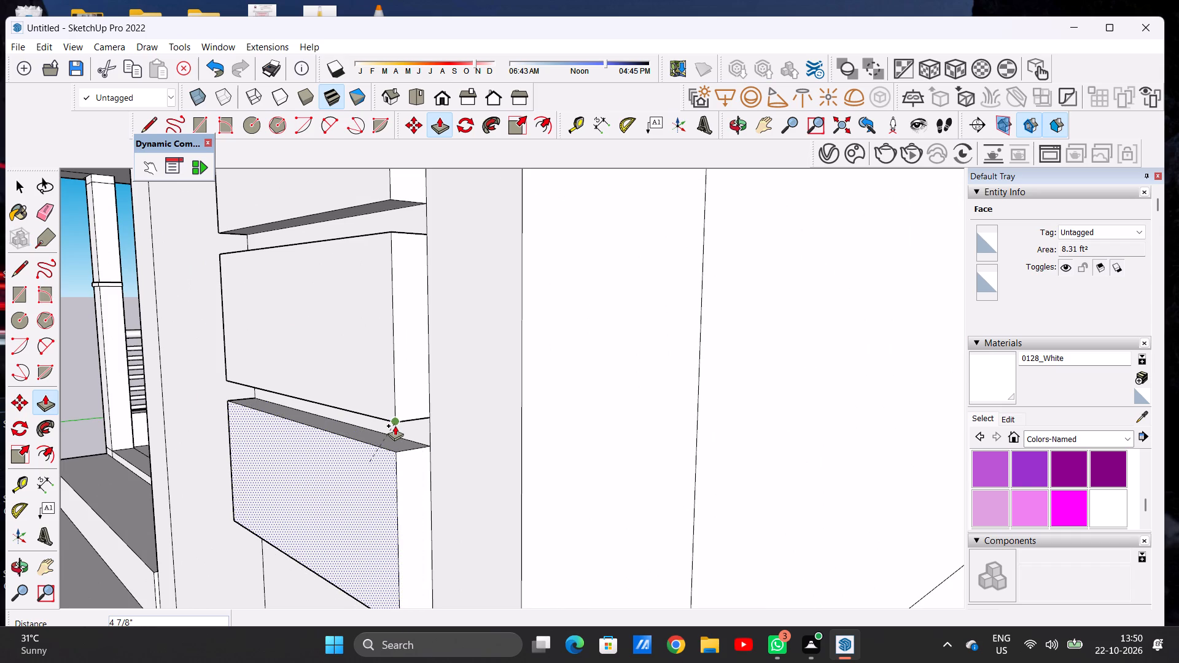
pyautogui.click(395, 425)
pyautogui.scroll(-4, 379, 373)
pyautogui.scroll(2, 379, 373)
pyautogui.scroll(-10, 379, 373)
pyautogui.scroll(5, 381, 471)
pyautogui.scroll(-1, 386, 476)
pyautogui.scroll(1, 386, 476)
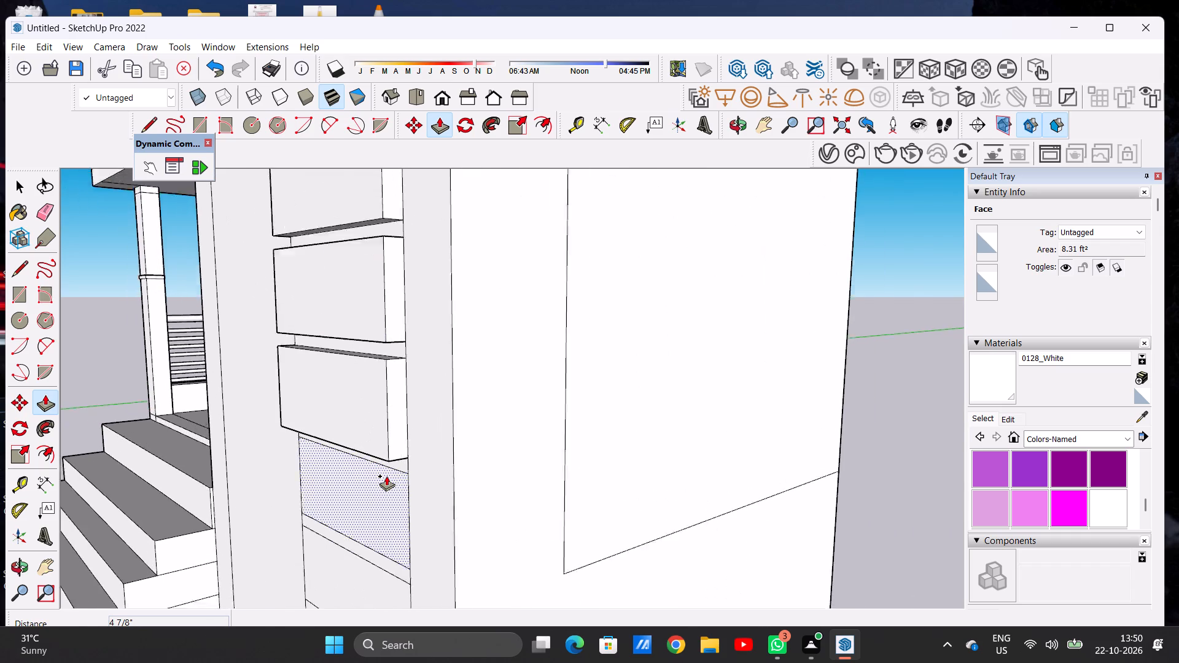
pyautogui.scroll(1, 386, 476)
pyautogui.click(386, 476)
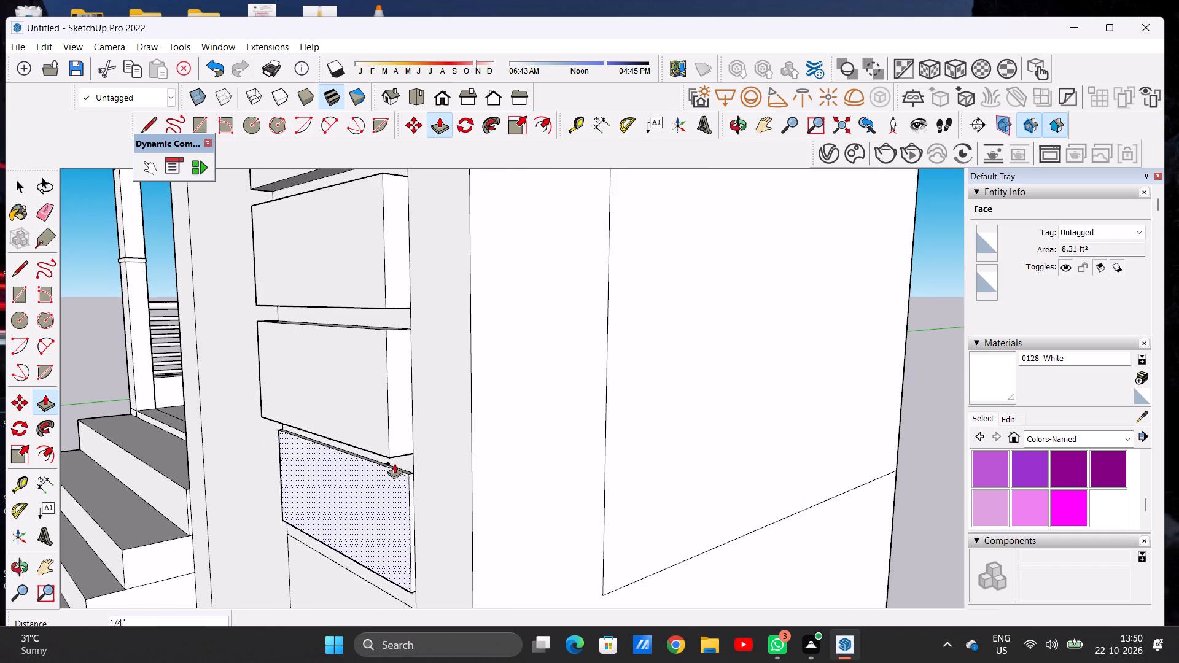
pyautogui.click(393, 460)
# Pull the two lowest wide panels at the base of the tall block outward 4 7/8", completing the raised column.
pyautogui.scroll(-18, 386, 413)
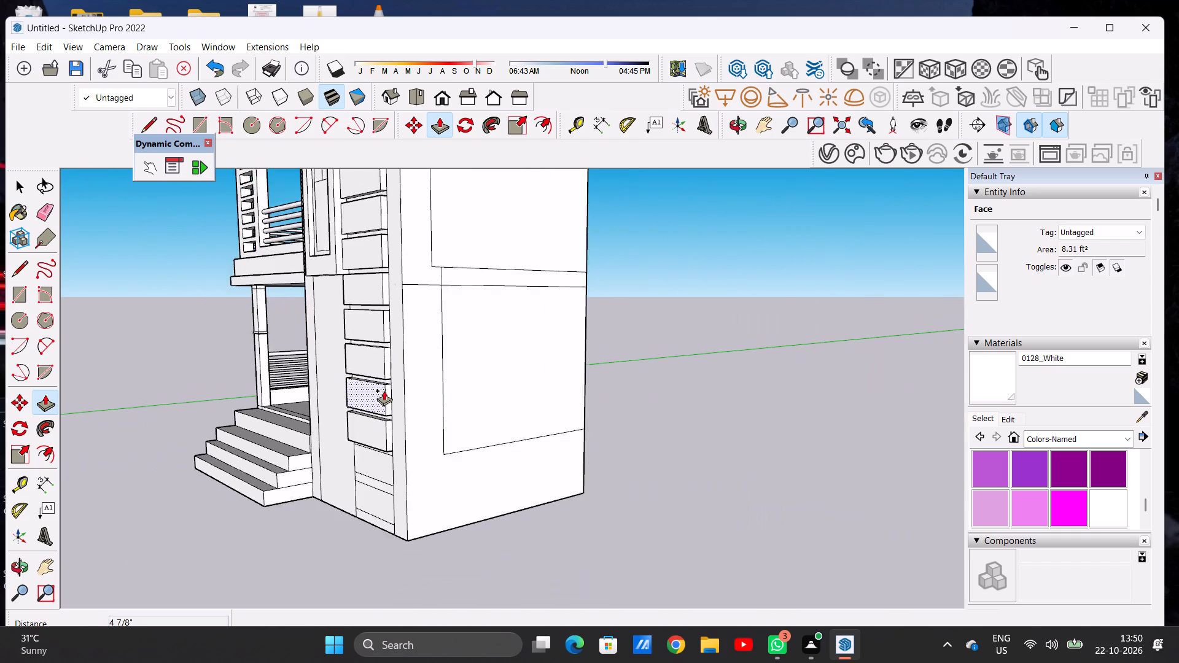
pyautogui.scroll(14, 378, 447)
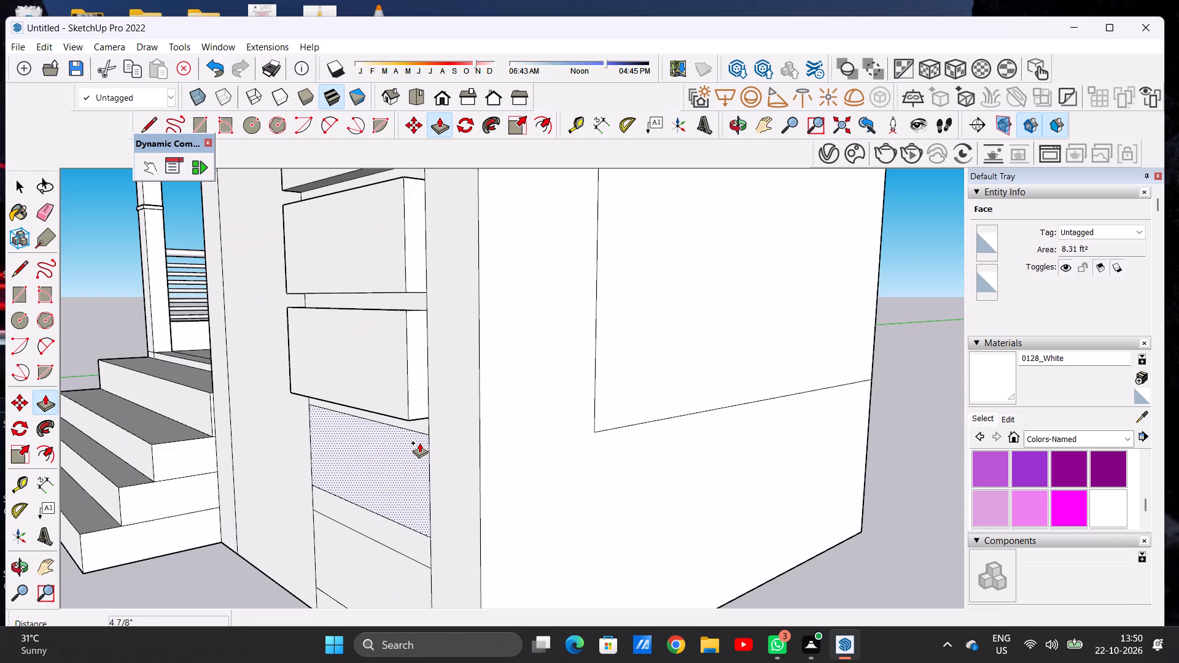
pyautogui.click(419, 443)
pyautogui.click(413, 416)
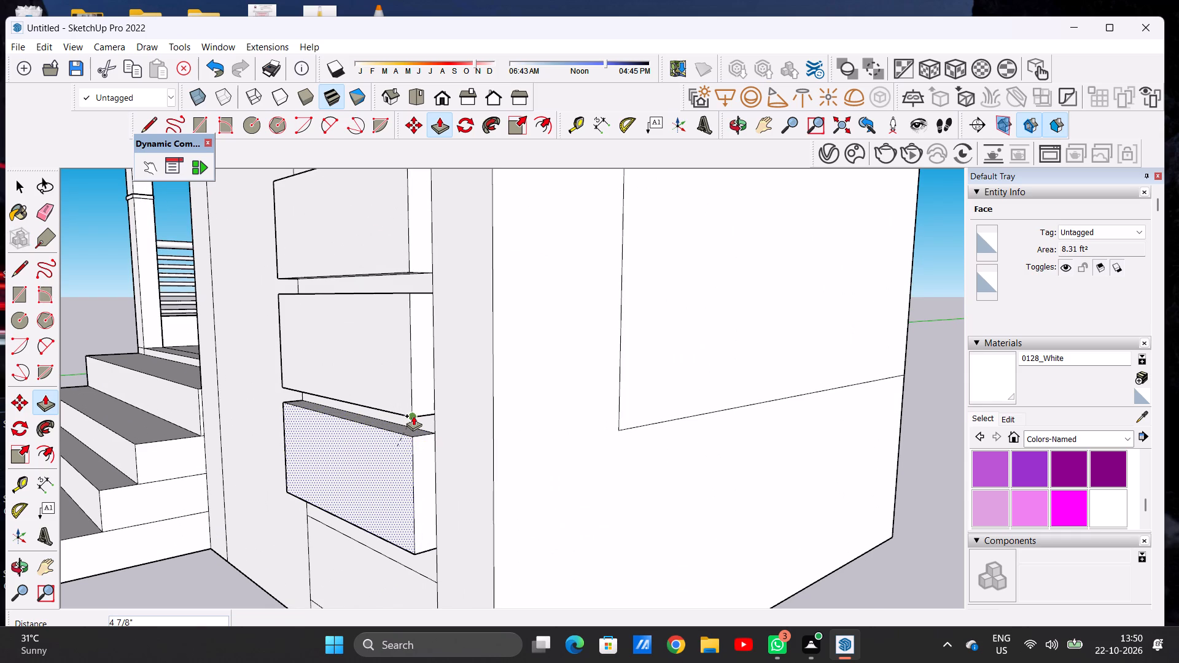
pyautogui.scroll(-9, 379, 358)
pyautogui.scroll(-6, 394, 419)
pyautogui.scroll(10, 407, 502)
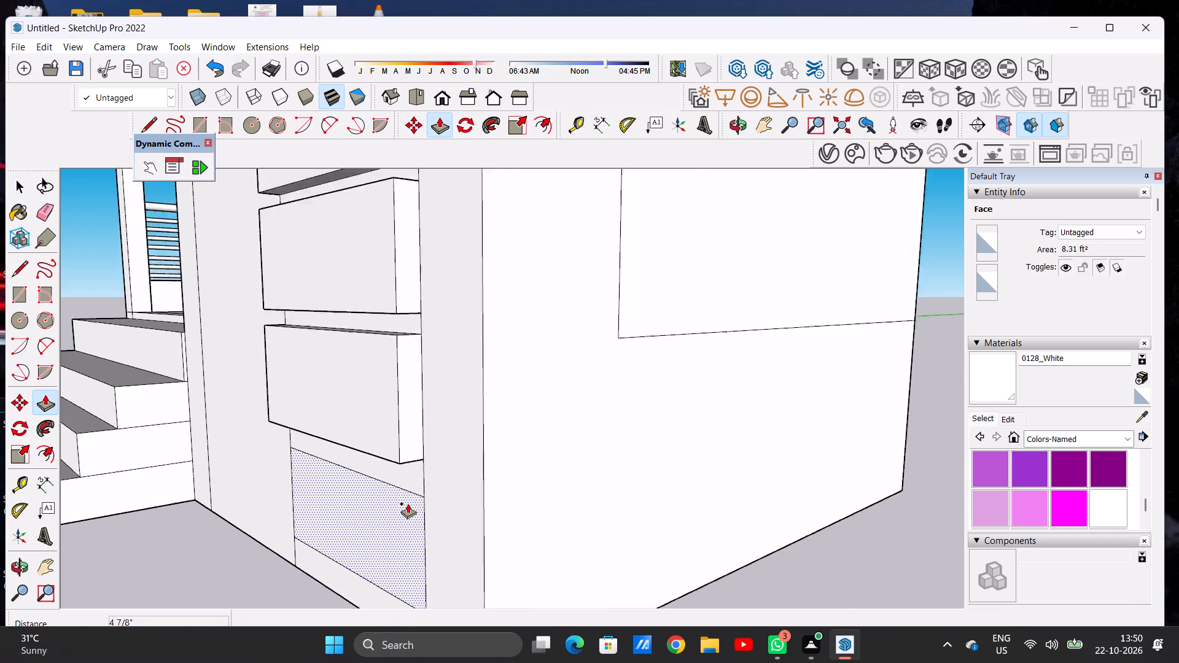
pyautogui.scroll(1, 408, 503)
pyautogui.click(408, 503)
pyautogui.click(399, 439)
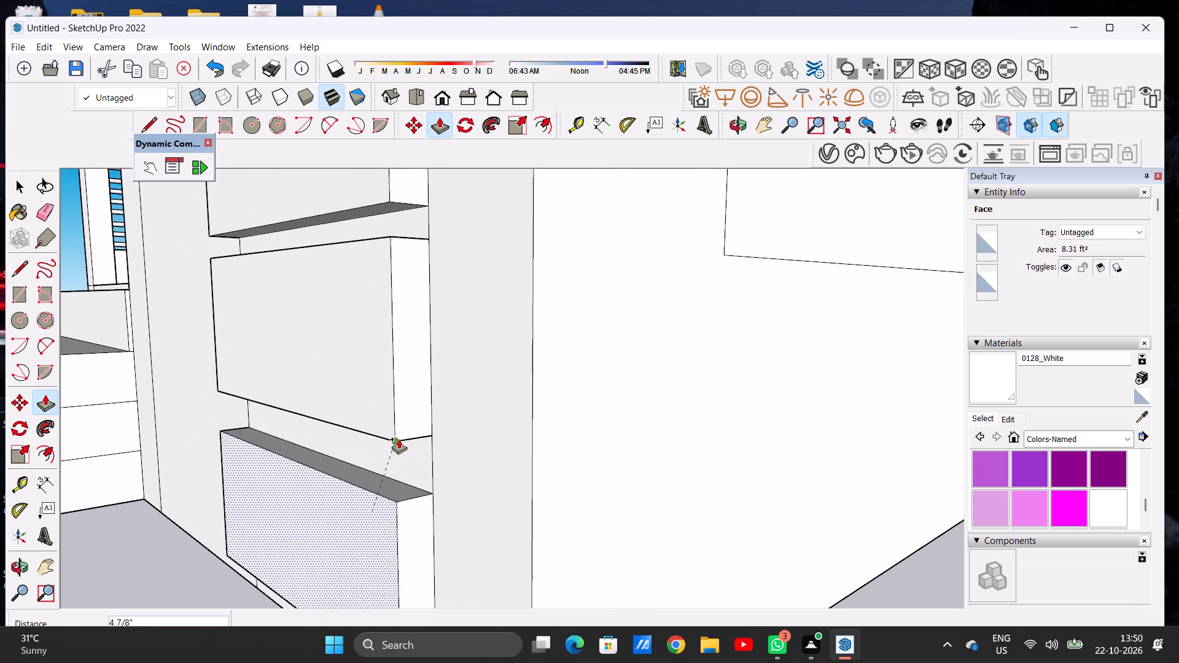
pyautogui.press('space')
# Pull the border face along the top and outer side of the tall block's front outward about 9 5/8".
pyautogui.scroll(-9, 393, 416)
pyautogui.scroll(1, 393, 416)
pyautogui.scroll(-20, 395, 424)
pyautogui.scroll(-3, 395, 424)
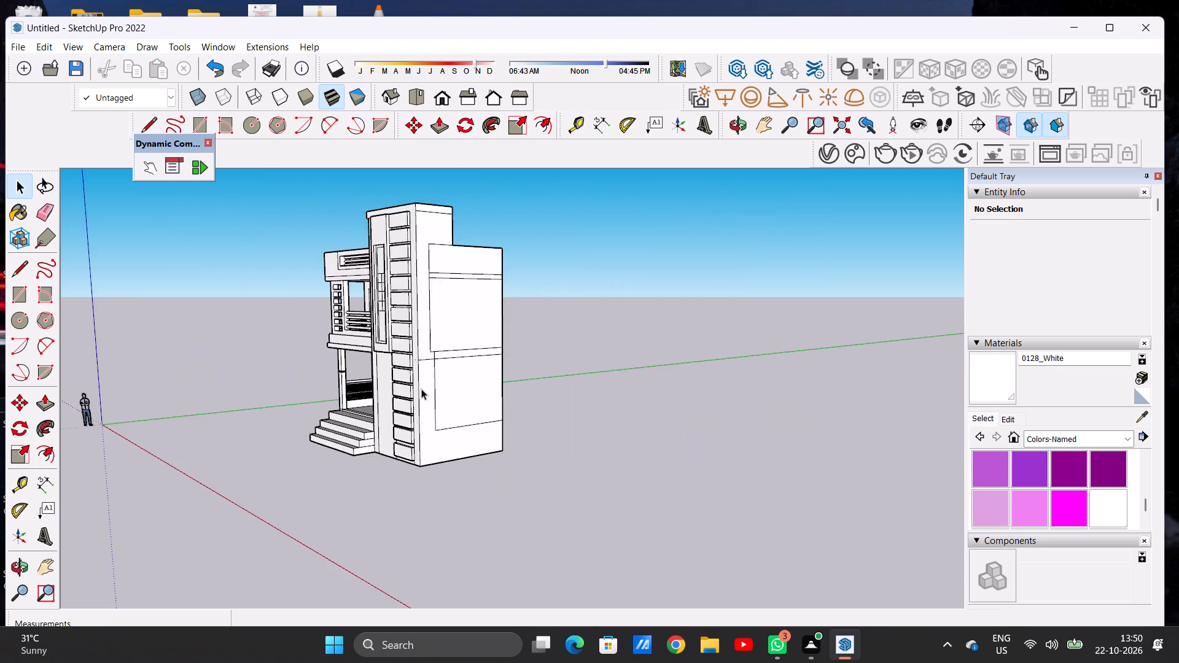
pyautogui.scroll(-8, 421, 389)
pyautogui.scroll(8, 416, 335)
pyautogui.moveTo(354, 348); pyautogui.dragTo(502, 365, button='middle')
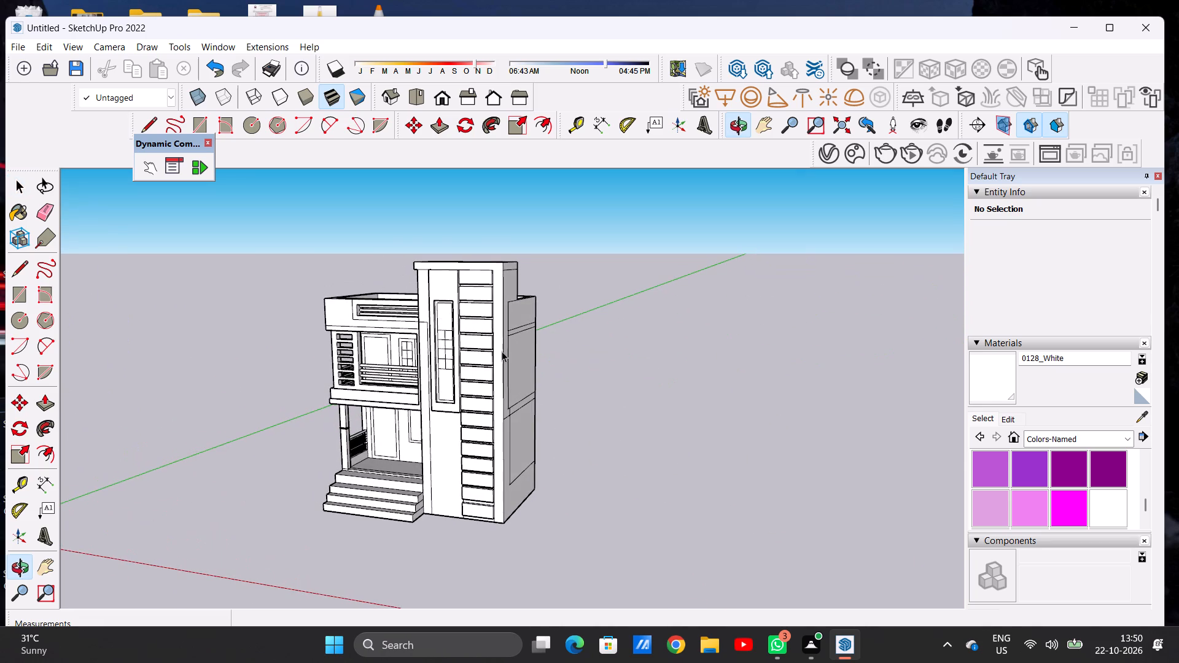
pyautogui.scroll(7, 497, 308)
pyautogui.moveTo(426, 316); pyautogui.dragTo(636, 328, button='middle')
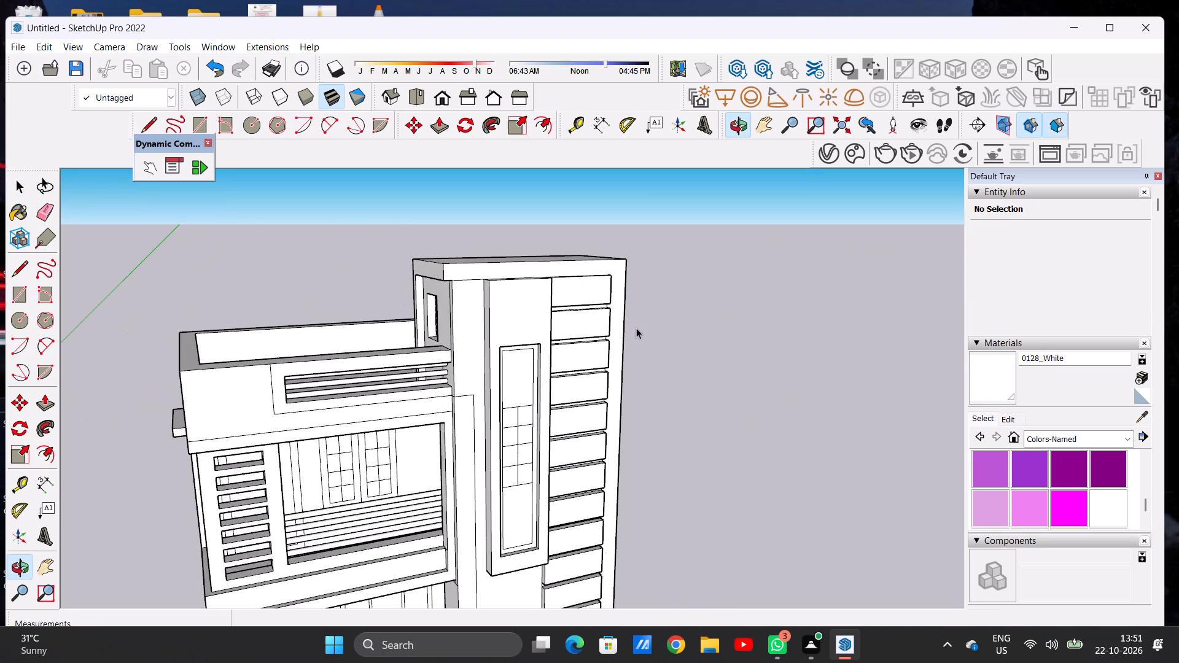
pyautogui.scroll(6, 620, 283)
pyautogui.press('p')
pyautogui.scroll(6, 612, 265)
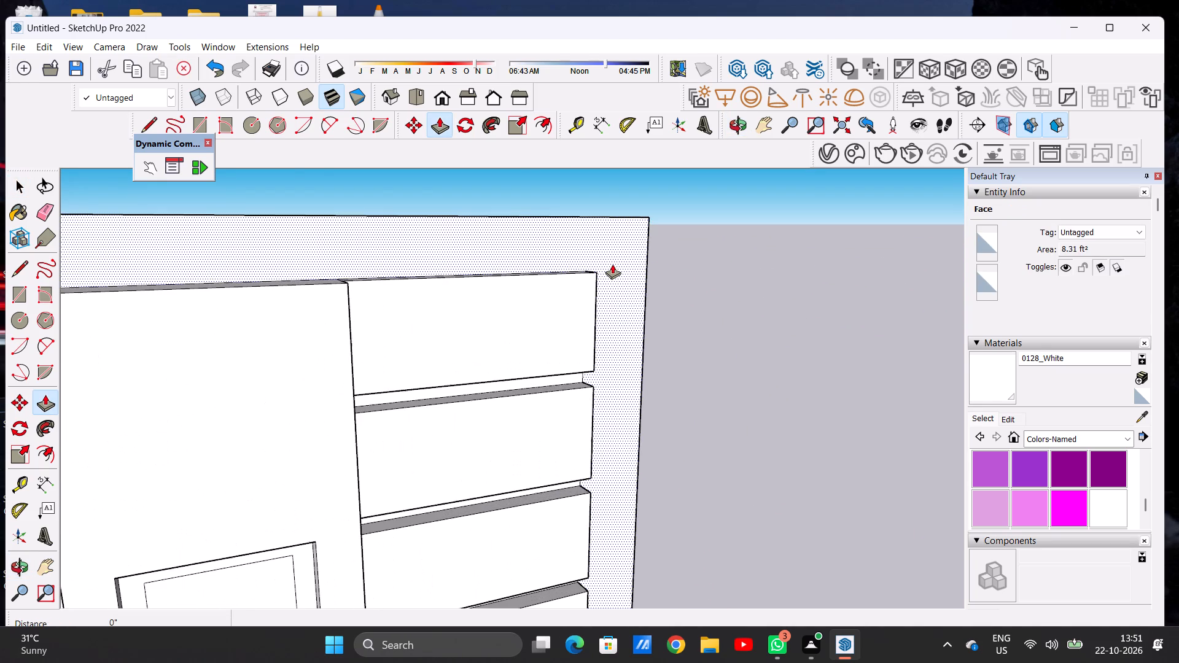
pyautogui.click(612, 264)
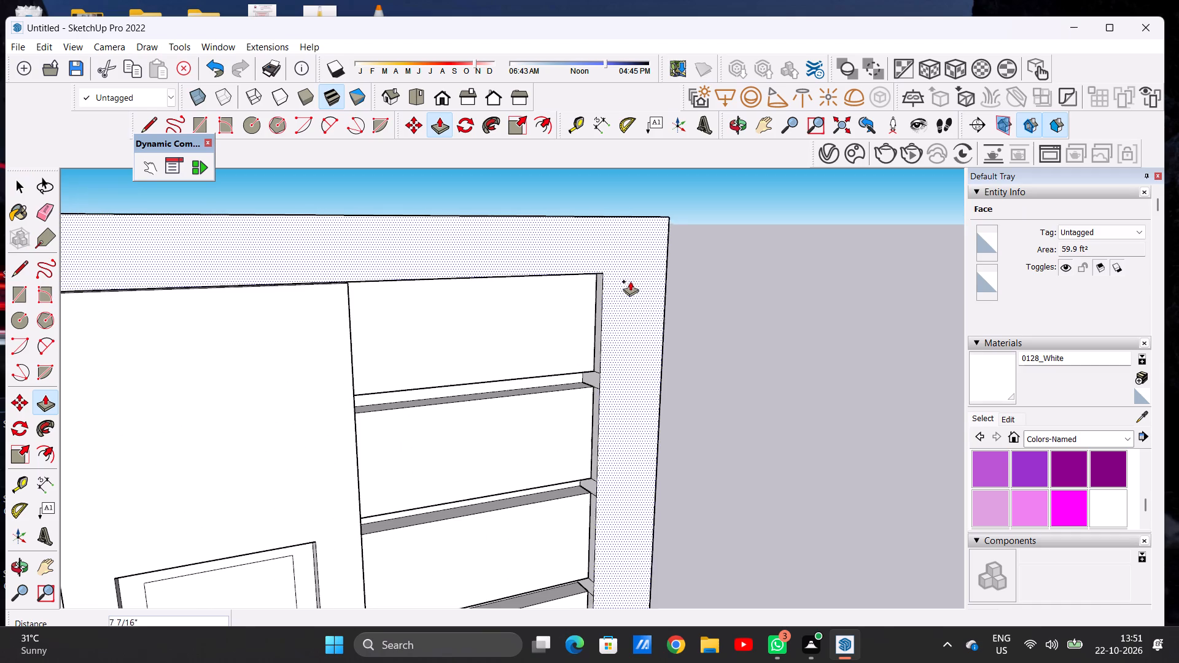
pyautogui.click(634, 282)
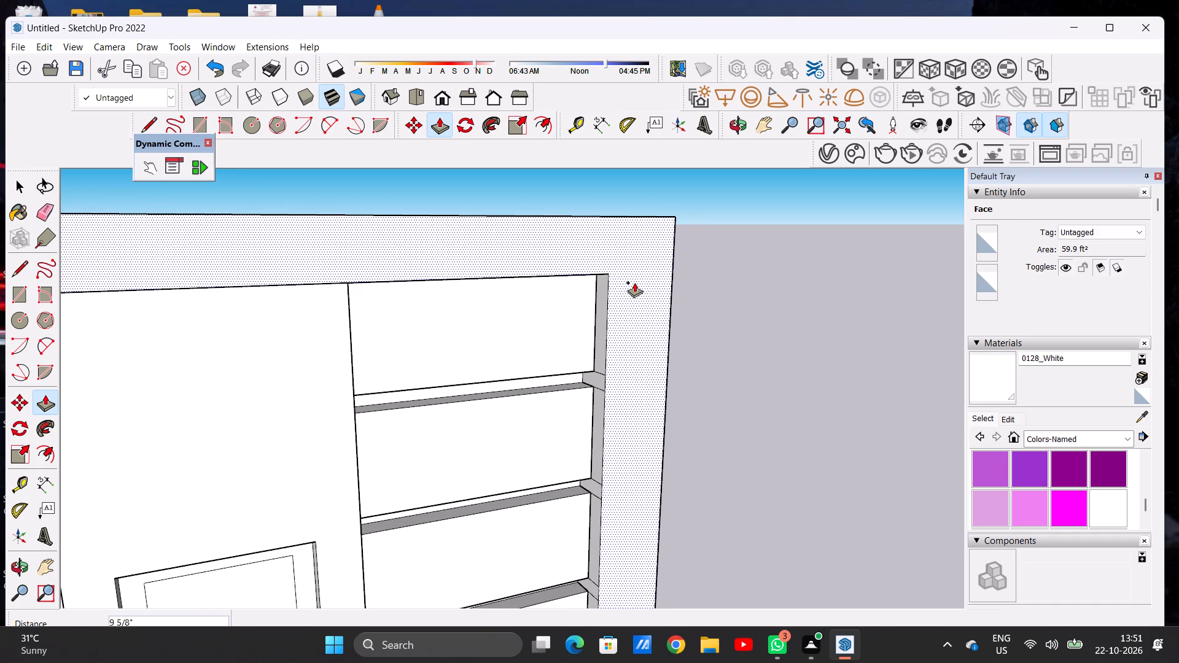
pyautogui.press('space')
# Examine the tall block's projecting border and raised panels from the front, side and above.
pyautogui.scroll(-13, 574, 349)
pyautogui.moveTo(594, 386); pyautogui.dragTo(191, 349, button='middle')
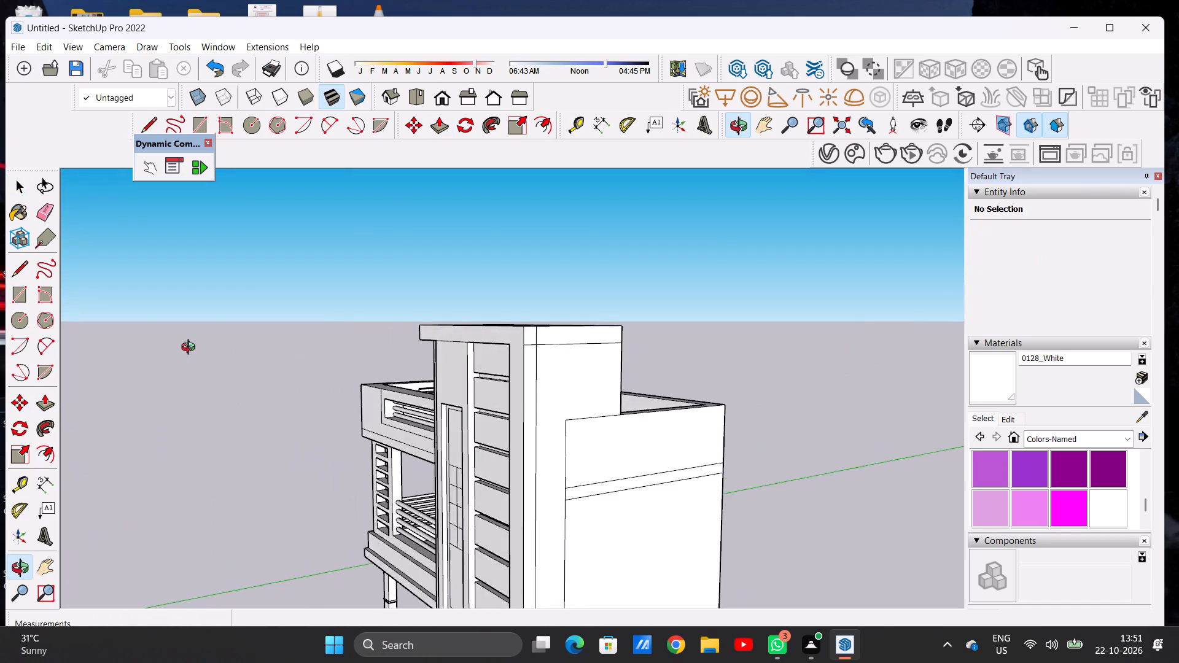
pyautogui.moveTo(191, 349); pyautogui.dragTo(641, 350, button='middle')
pyautogui.scroll(7, 544, 376)
pyautogui.scroll(2, 504, 409)
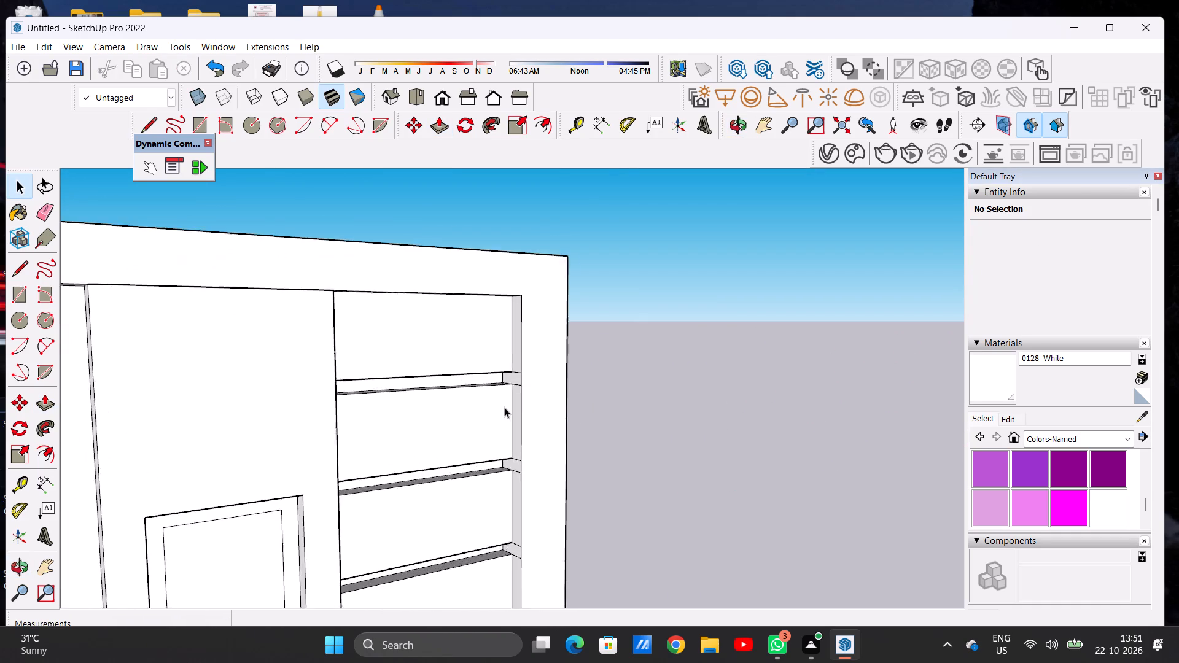
pyautogui.scroll(7, 504, 407)
pyautogui.scroll(-2, 508, 358)
pyautogui.scroll(1, 508, 358)
pyautogui.scroll(-20, 508, 358)
pyautogui.scroll(-11, 508, 358)
pyautogui.moveTo(556, 434); pyautogui.dragTo(408, 421, button='middle')
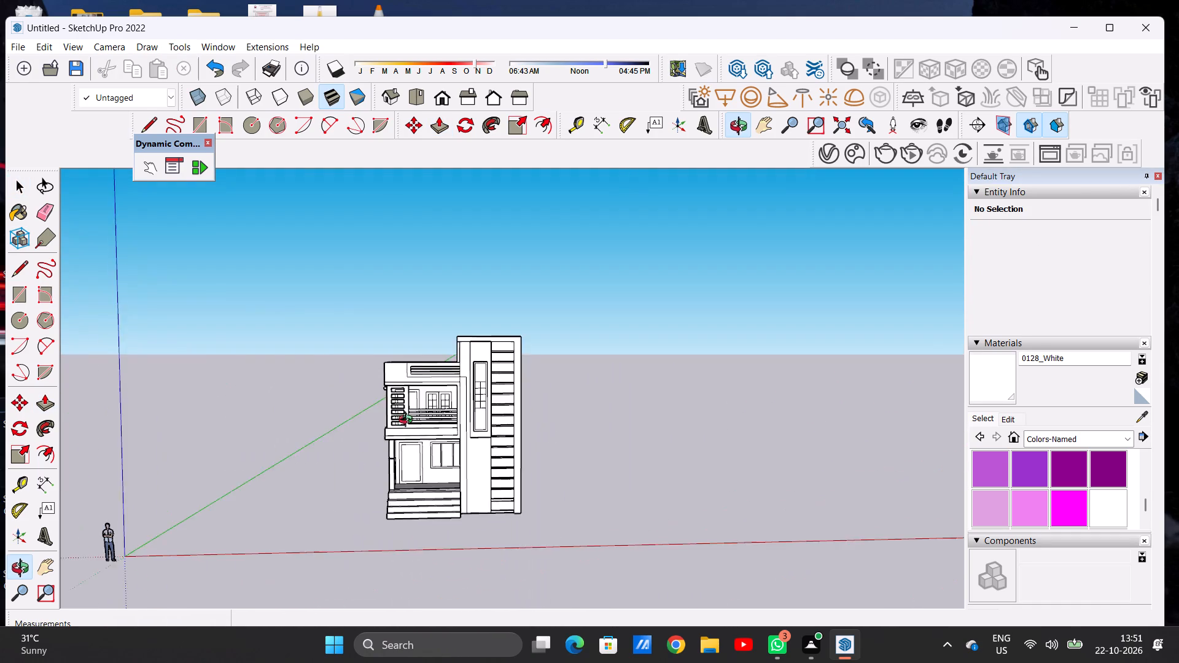
pyautogui.moveTo(408, 421); pyautogui.dragTo(321, 428, button='middle')
pyautogui.scroll(7, 473, 379)
pyautogui.moveTo(558, 389); pyautogui.dragTo(375, 400, button='middle')
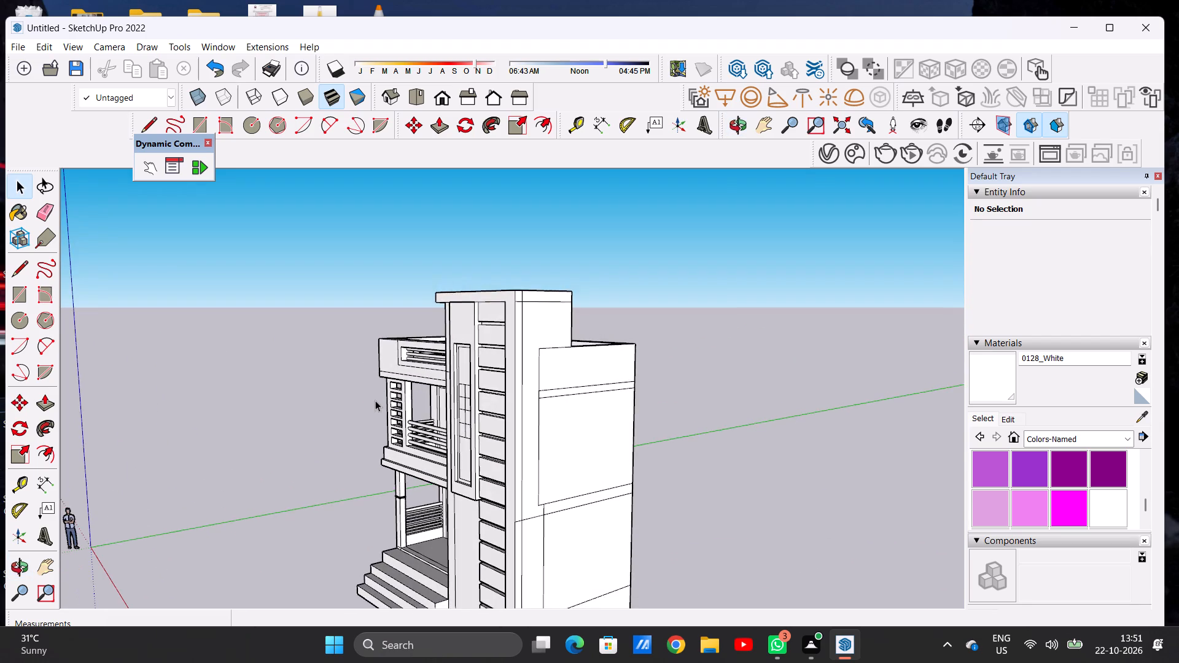
pyautogui.scroll(-7, 375, 400)
pyautogui.scroll(12, 484, 373)
pyautogui.scroll(-1, 473, 357)
pyautogui.scroll(4, 473, 357)
pyautogui.moveTo(278, 422); pyautogui.dragTo(244, 440, button='middle')
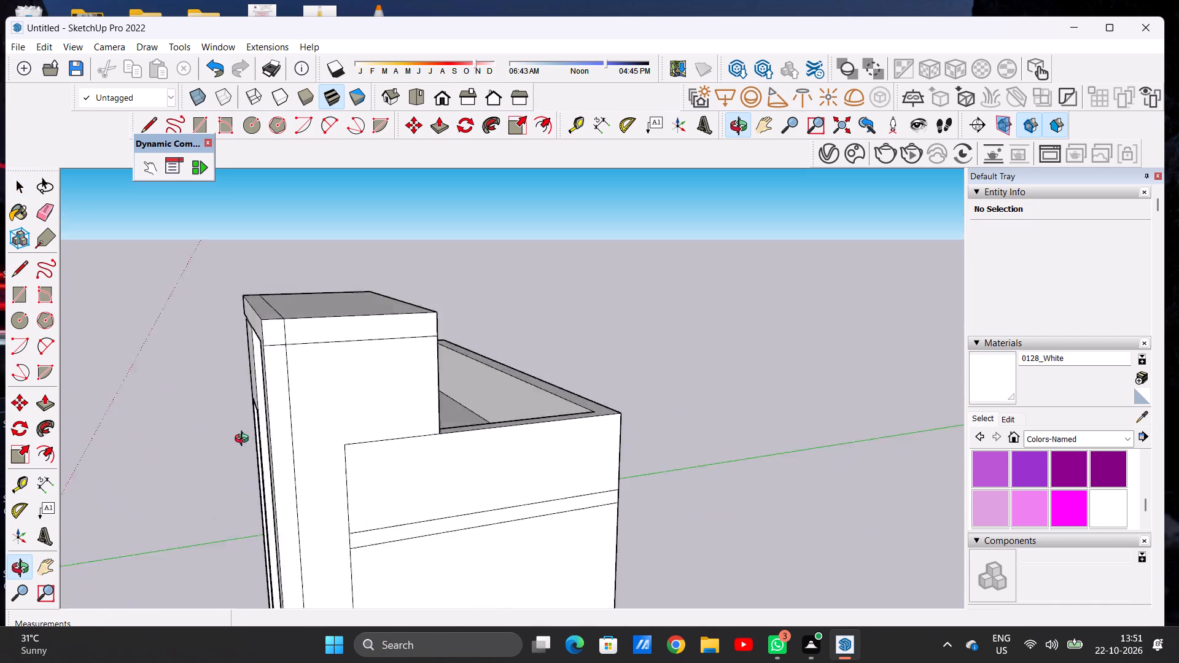
# Examine the tall block's raised panels, framed window and projecting border from the side and front.
pyautogui.moveTo(244, 440); pyautogui.dragTo(333, 419, button='middle')
pyautogui.scroll(-13, 333, 419)
pyautogui.scroll(7, 434, 527)
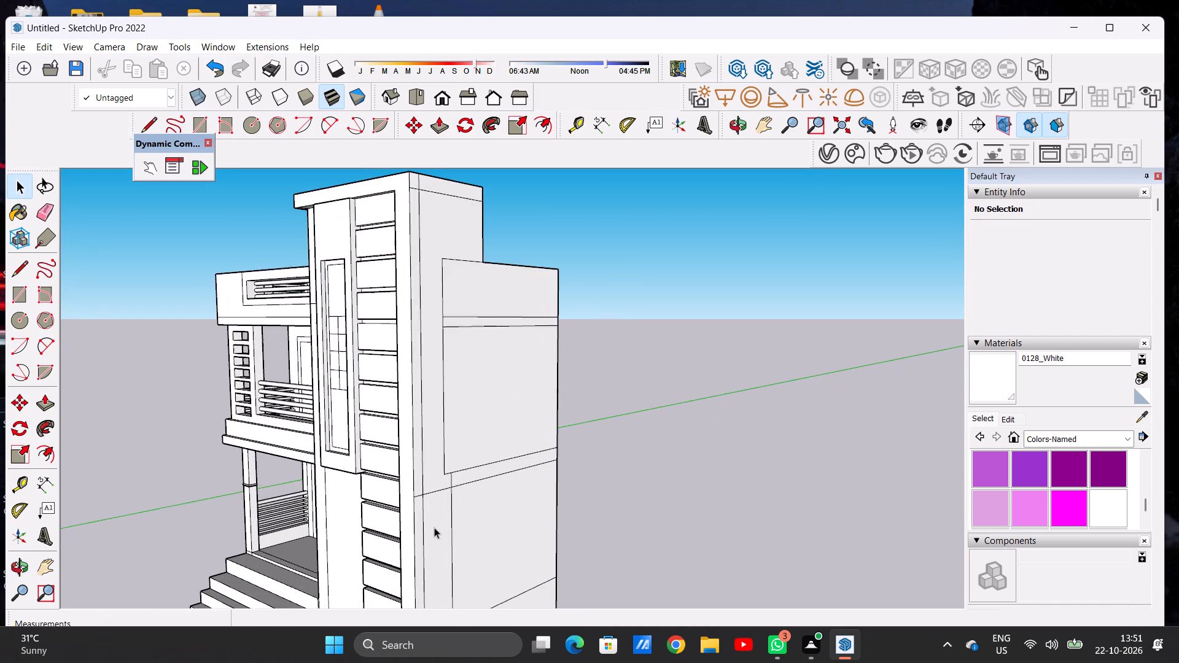
pyautogui.moveTo(346, 467); pyautogui.dragTo(533, 473, button='middle')
pyautogui.scroll(-8, 426, 462)
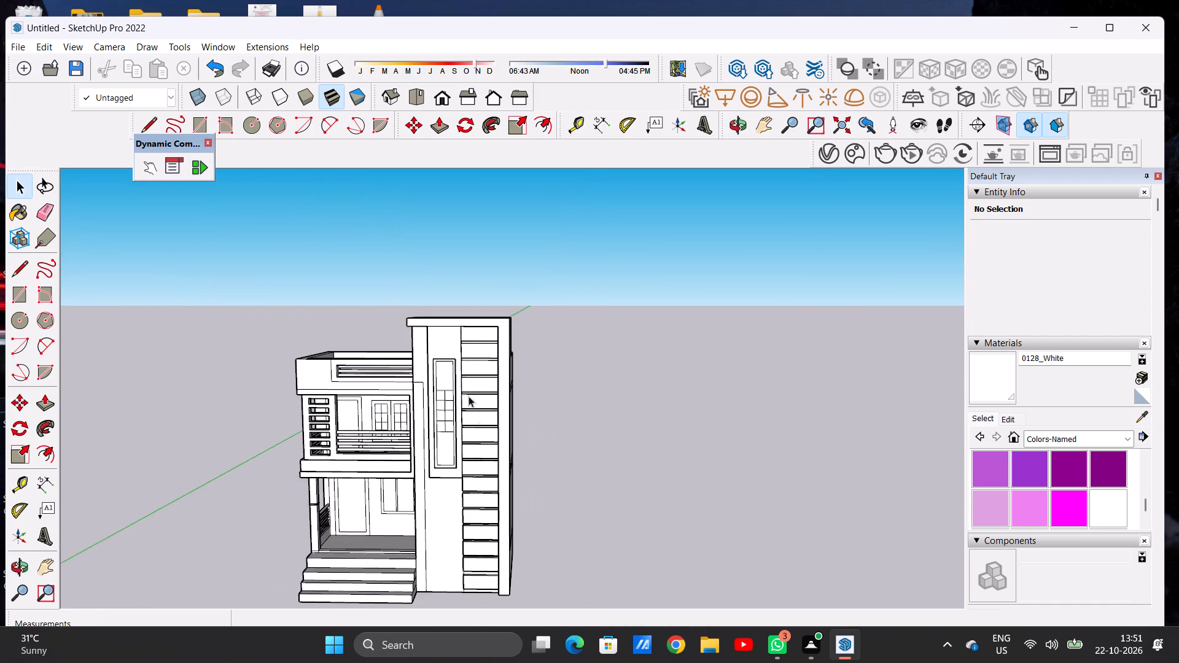
pyautogui.scroll(14, 467, 395)
pyautogui.moveTo(486, 372); pyautogui.dragTo(450, 399, button='middle')
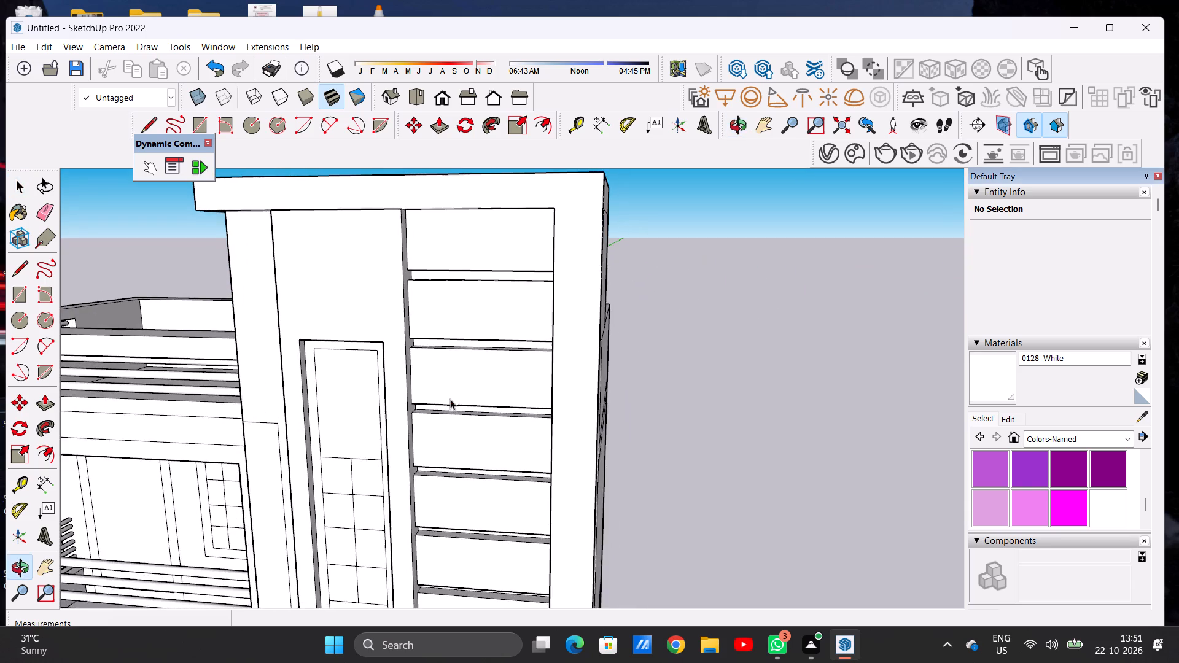
pyautogui.scroll(-7, 450, 340)
pyautogui.scroll(3, 459, 341)
pyautogui.scroll(-1, 459, 341)
pyautogui.scroll(4, 459, 341)
pyautogui.moveTo(459, 341); pyautogui.dragTo(393, 364, button='middle')
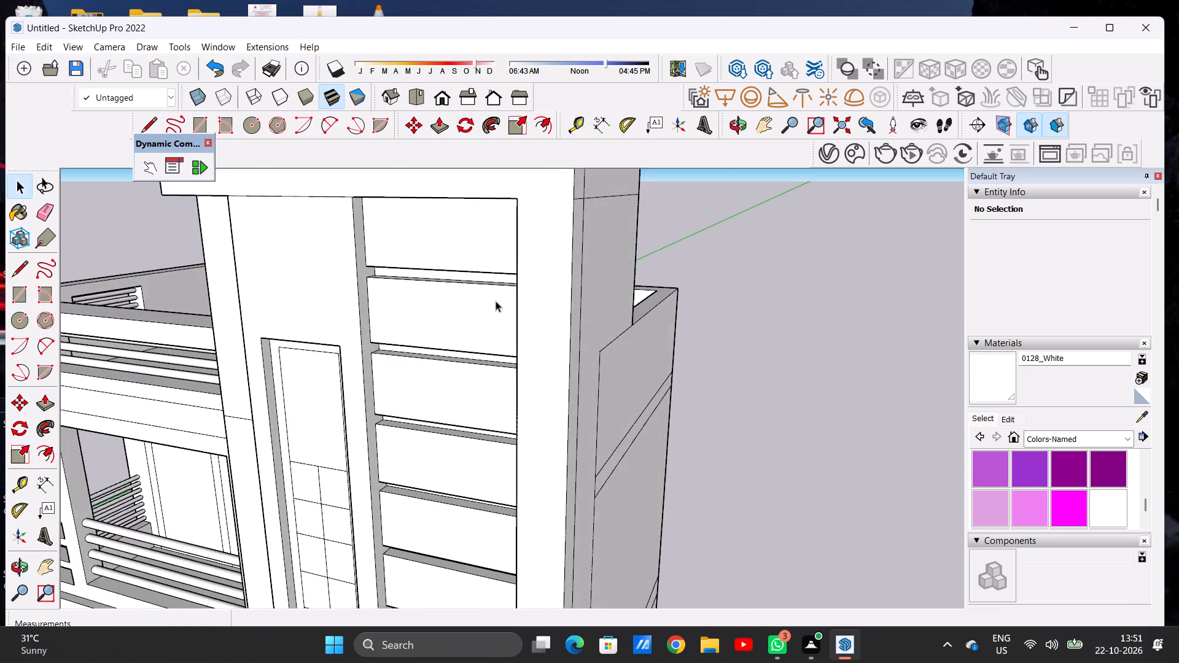
pyautogui.scroll(-18, 496, 301)
pyautogui.scroll(8, 491, 345)
pyautogui.moveTo(438, 400); pyautogui.dragTo(540, 389, button='middle')
pyautogui.scroll(-7, 540, 389)
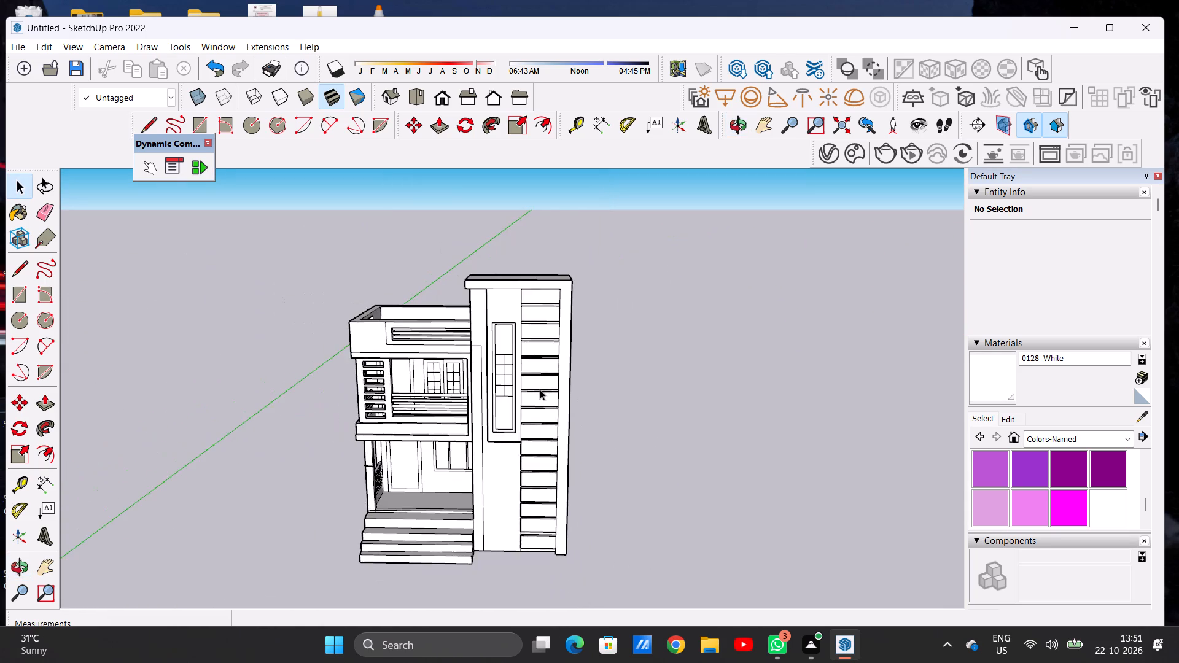
pyautogui.scroll(-6, 540, 389)
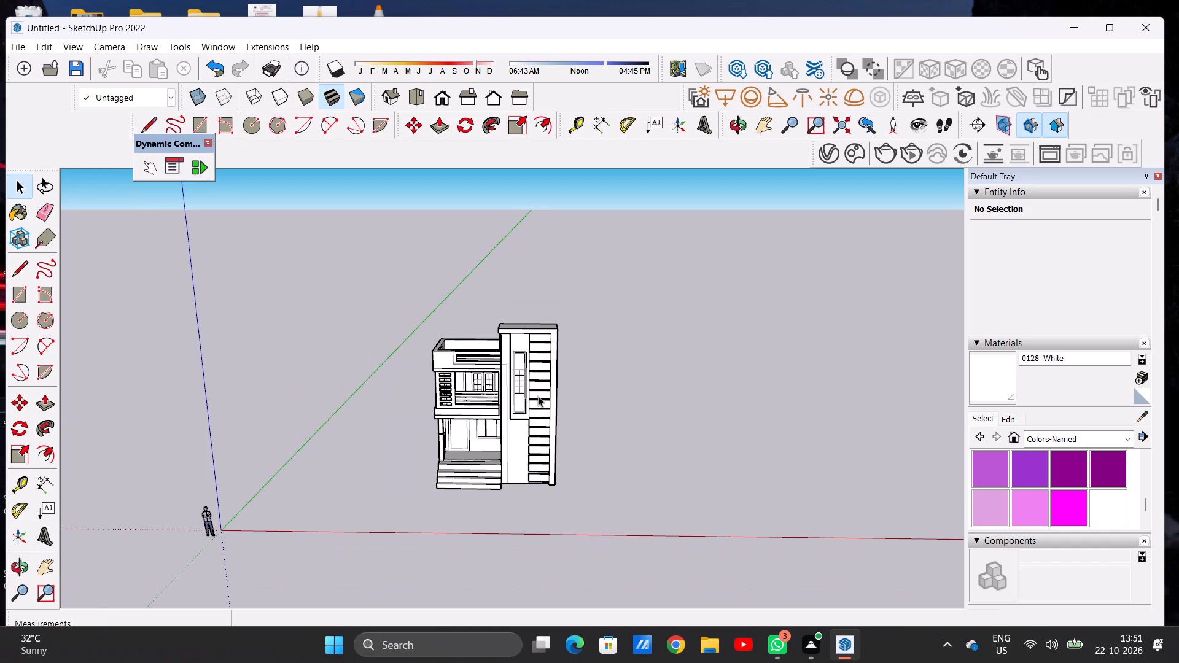
pyautogui.scroll(13, 515, 397)
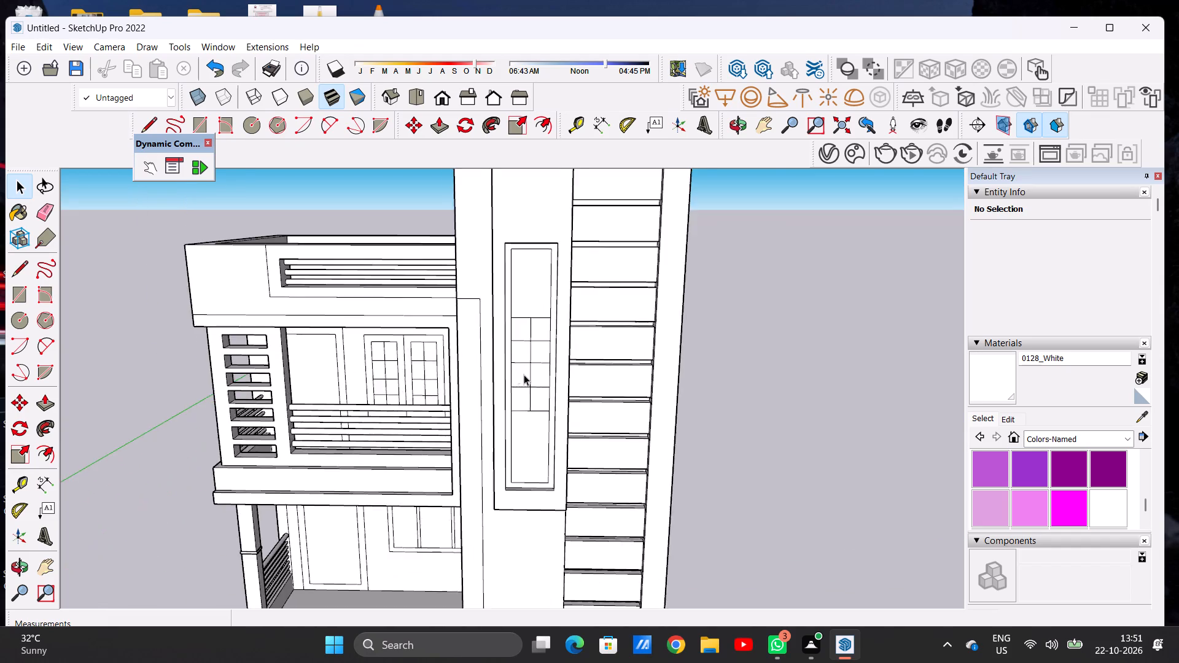
pyautogui.scroll(8, 524, 374)
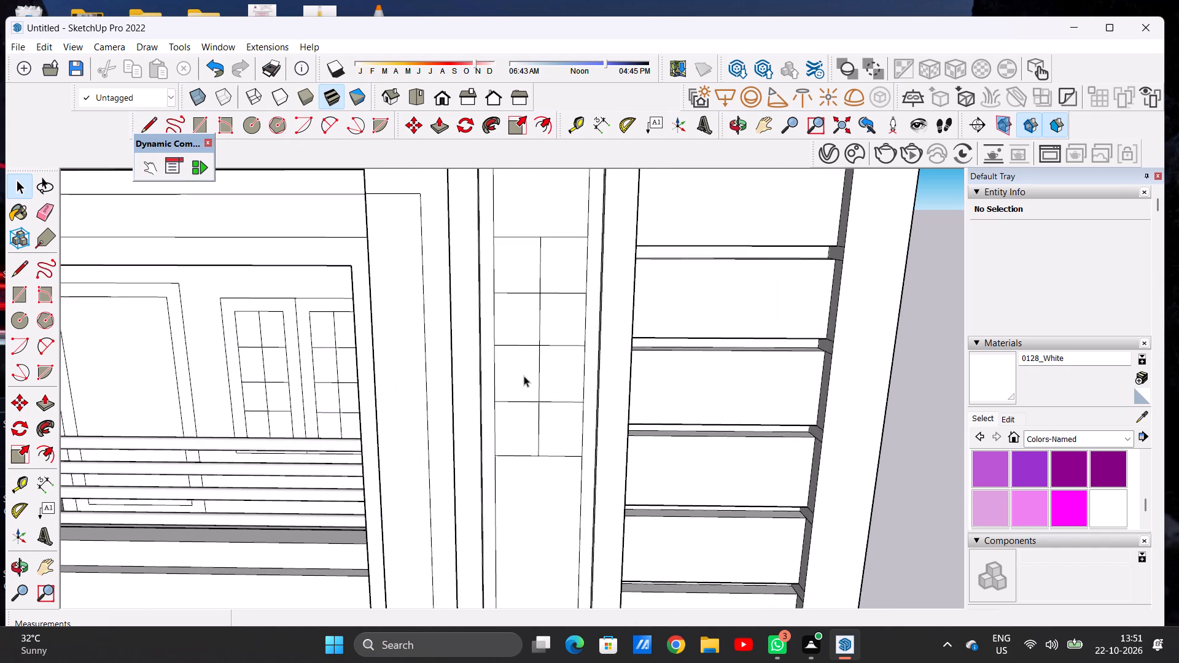
pyautogui.scroll(-16, 524, 376)
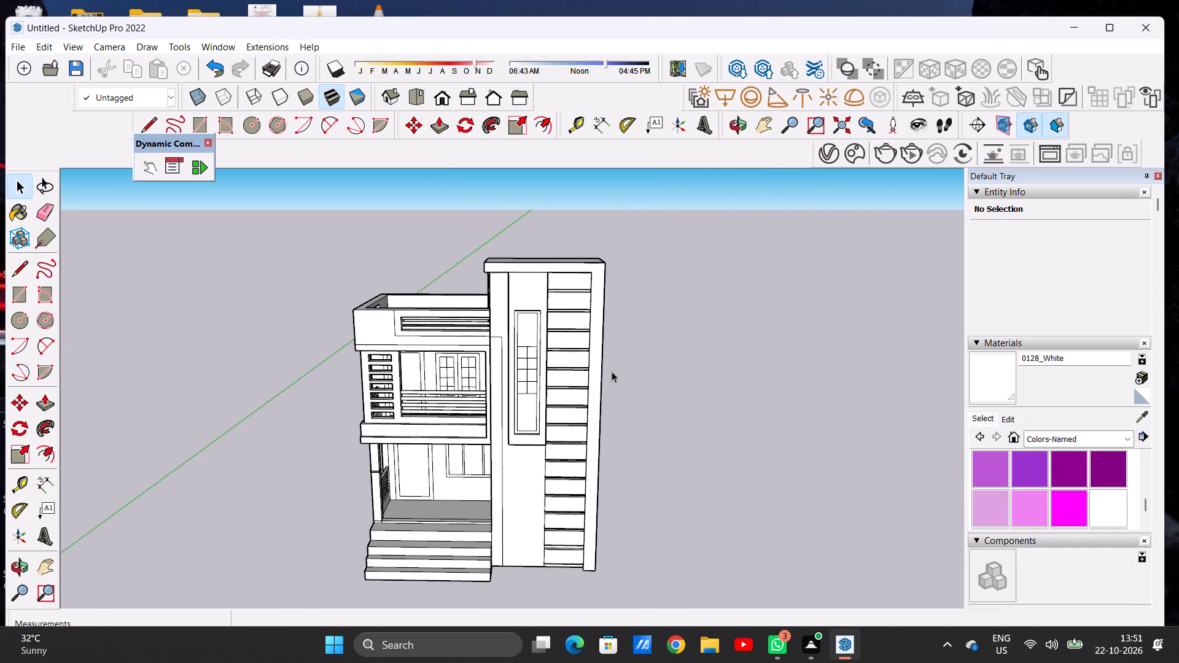
pyautogui.moveTo(612, 371); pyautogui.dragTo(612, 354, button='middle')
pyautogui.scroll(-4, 539, 402)
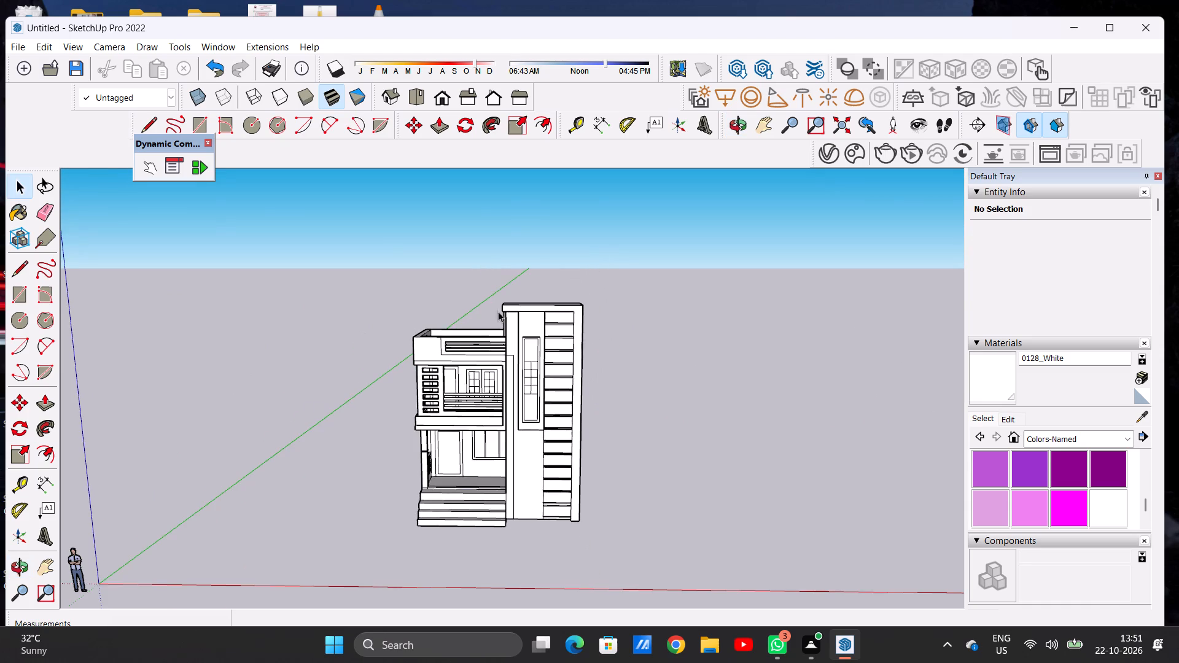
# Examine the top of the tall block, including its overhanging border, small side window and junction with the roof parapet.
pyautogui.scroll(14, 502, 309)
pyautogui.moveTo(519, 327); pyautogui.dragTo(534, 177, button='middle')
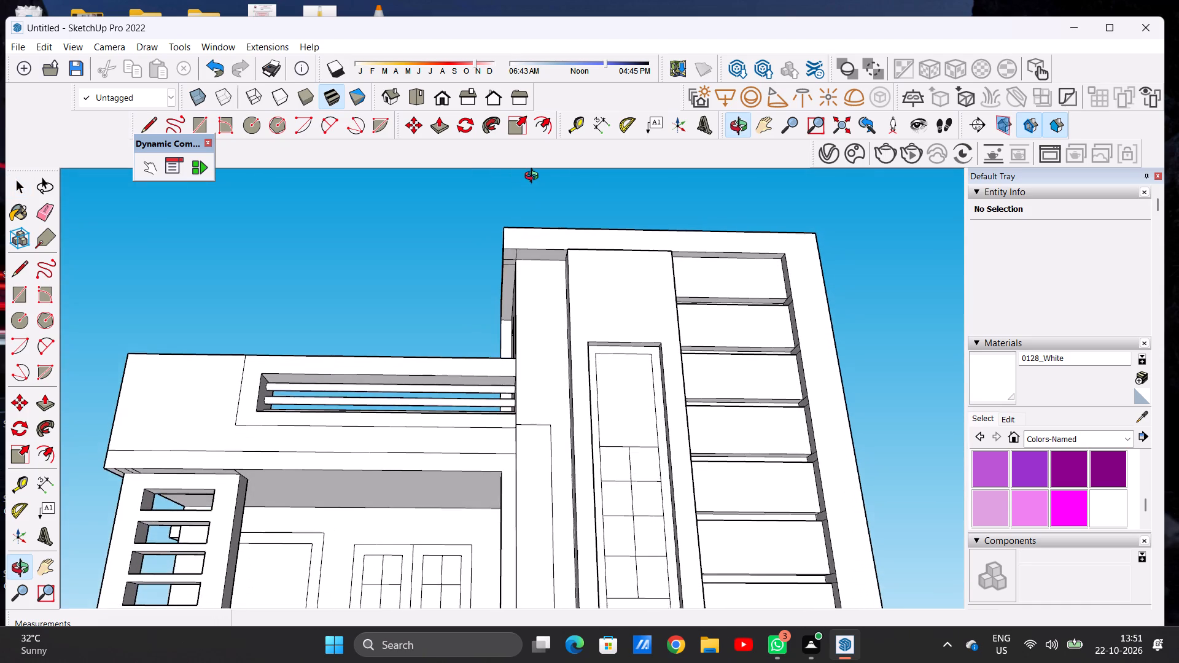
pyautogui.moveTo(534, 177); pyautogui.dragTo(792, 342, button='middle')
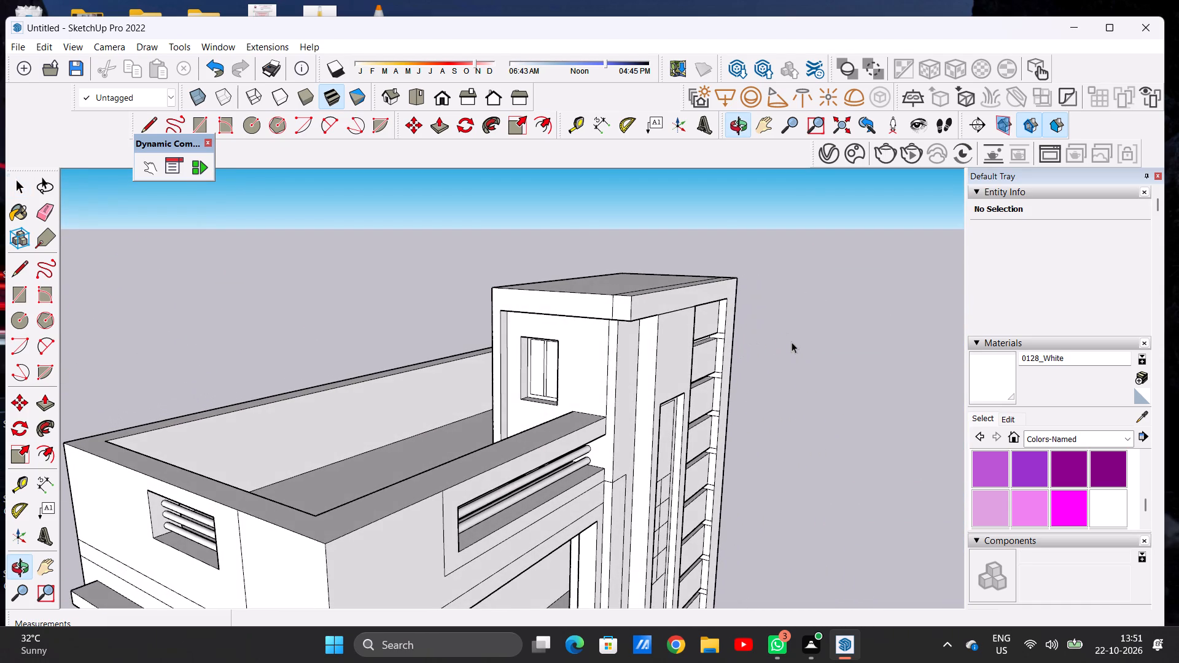
pyautogui.scroll(7, 673, 368)
pyautogui.moveTo(610, 383); pyautogui.dragTo(720, 360, button='middle')
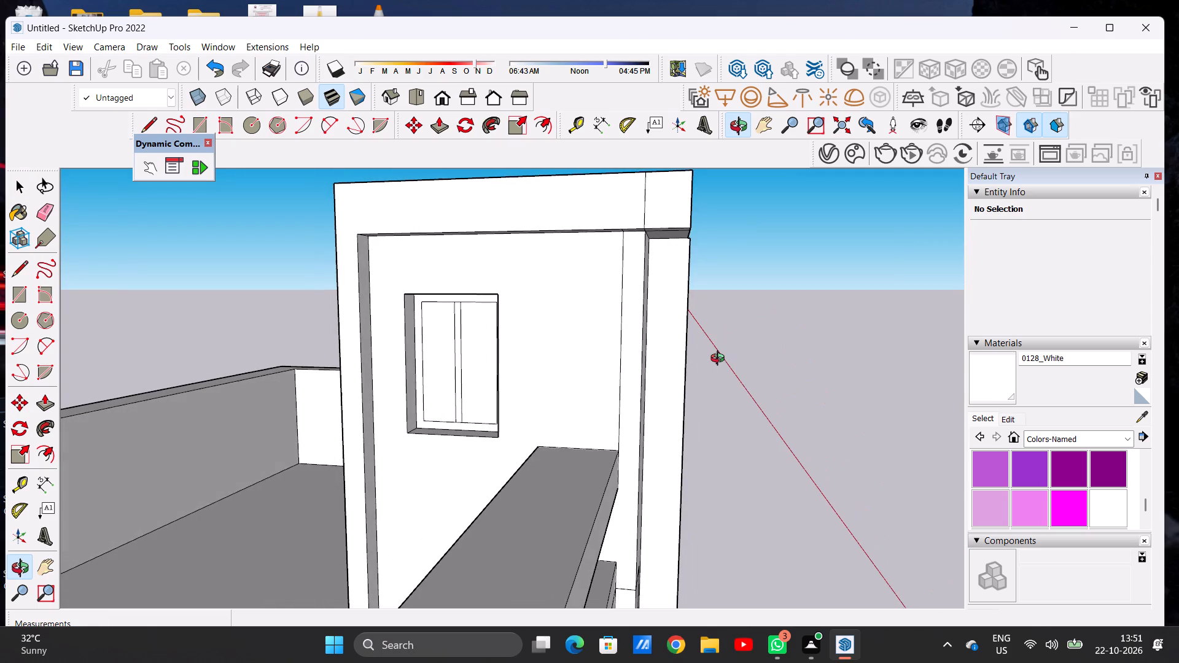
pyautogui.moveTo(720, 360); pyautogui.dragTo(637, 358, button='middle')
pyautogui.scroll(-8, 603, 299)
pyautogui.scroll(1, 603, 299)
pyautogui.scroll(-10, 603, 299)
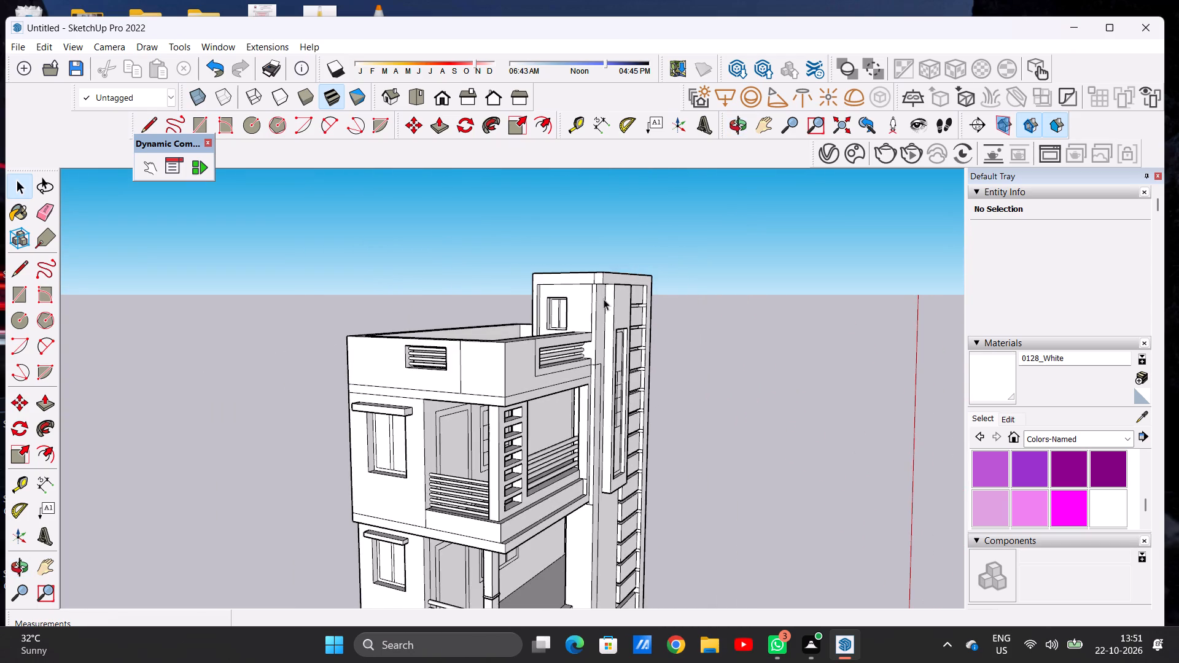
pyautogui.scroll(14, 623, 316)
pyautogui.moveTo(605, 271); pyautogui.dragTo(482, 336, button='middle')
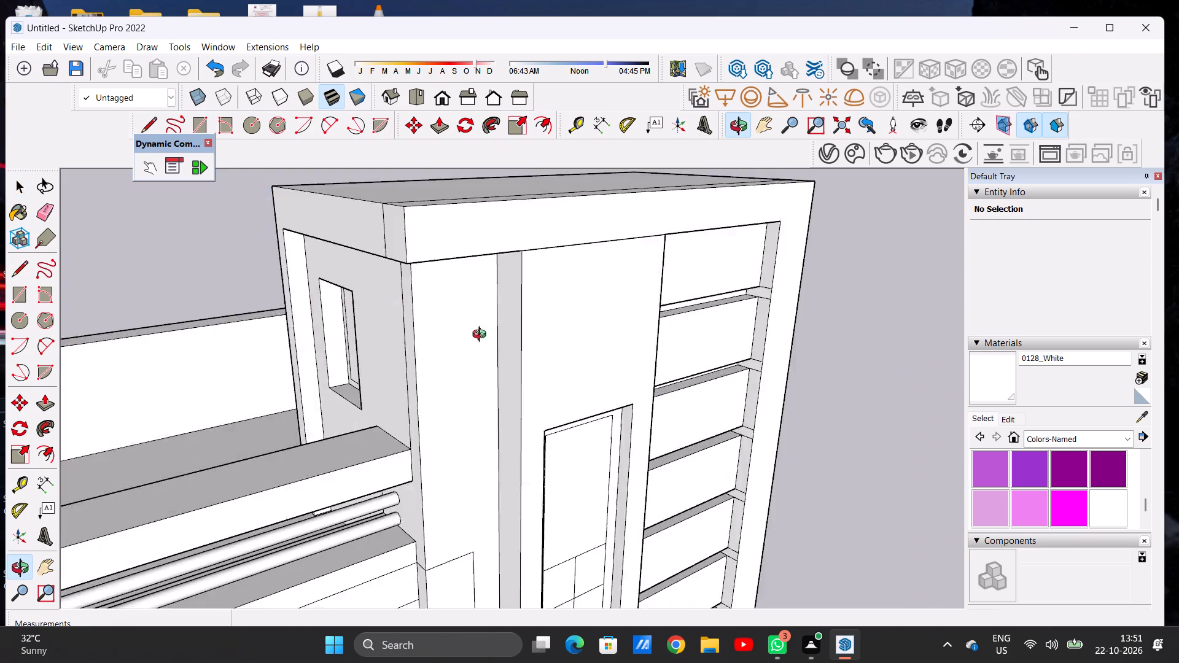
pyautogui.moveTo(482, 336); pyautogui.dragTo(135, 316, button='middle')
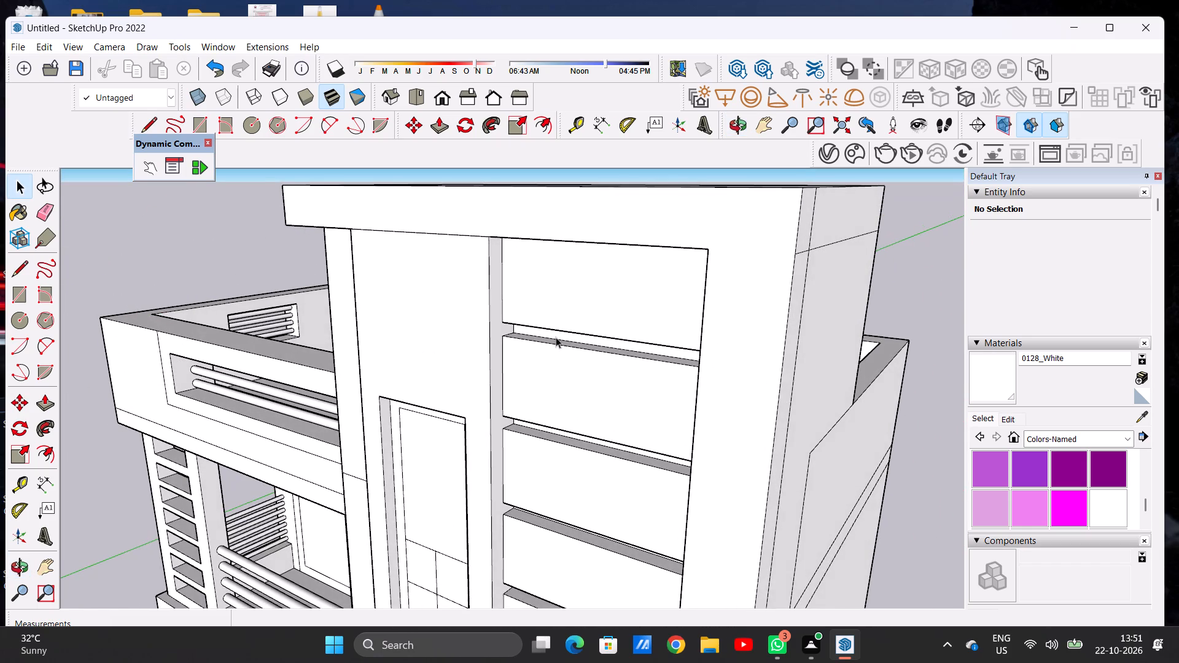
pyautogui.scroll(-18, 556, 337)
pyautogui.scroll(-4, 576, 303)
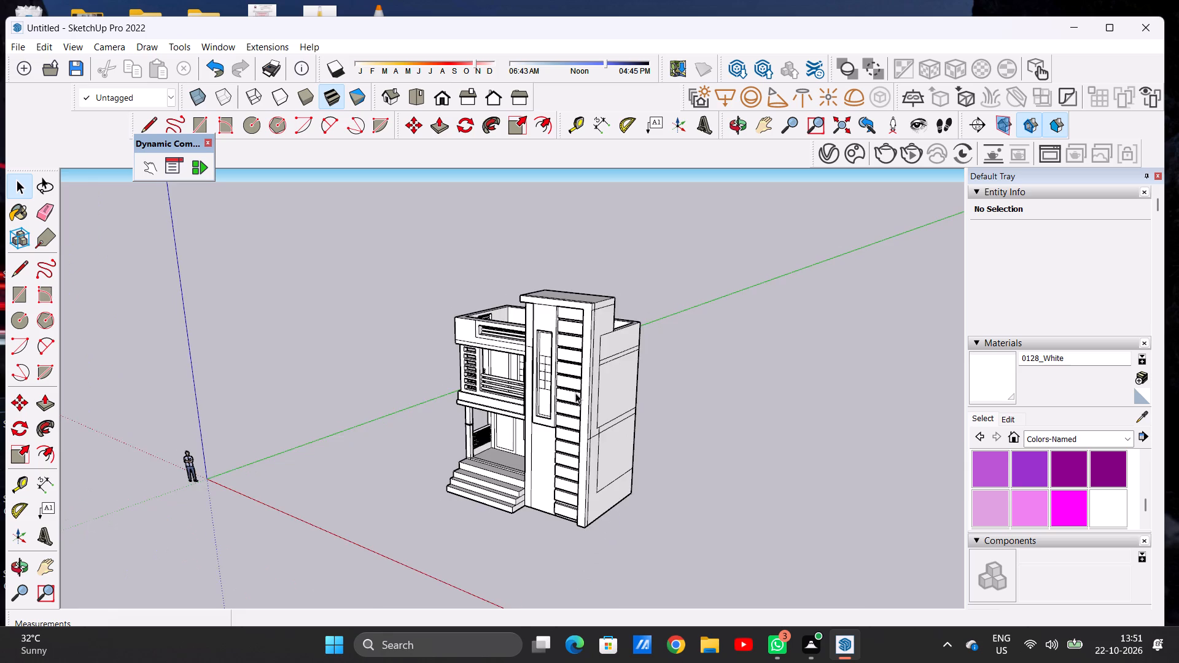
# Inspect the ground-floor porch, including its entrance steps, floor edge, column base, railing, door and window.
pyautogui.scroll(5, 575, 393)
pyautogui.moveTo(491, 402); pyautogui.dragTo(688, 395, button='middle')
pyautogui.scroll(-6, 682, 390)
pyautogui.scroll(6, 577, 498)
pyautogui.scroll(-1, 577, 498)
pyautogui.scroll(8, 550, 435)
pyautogui.moveTo(416, 402); pyautogui.dragTo(216, 444, button='middle')
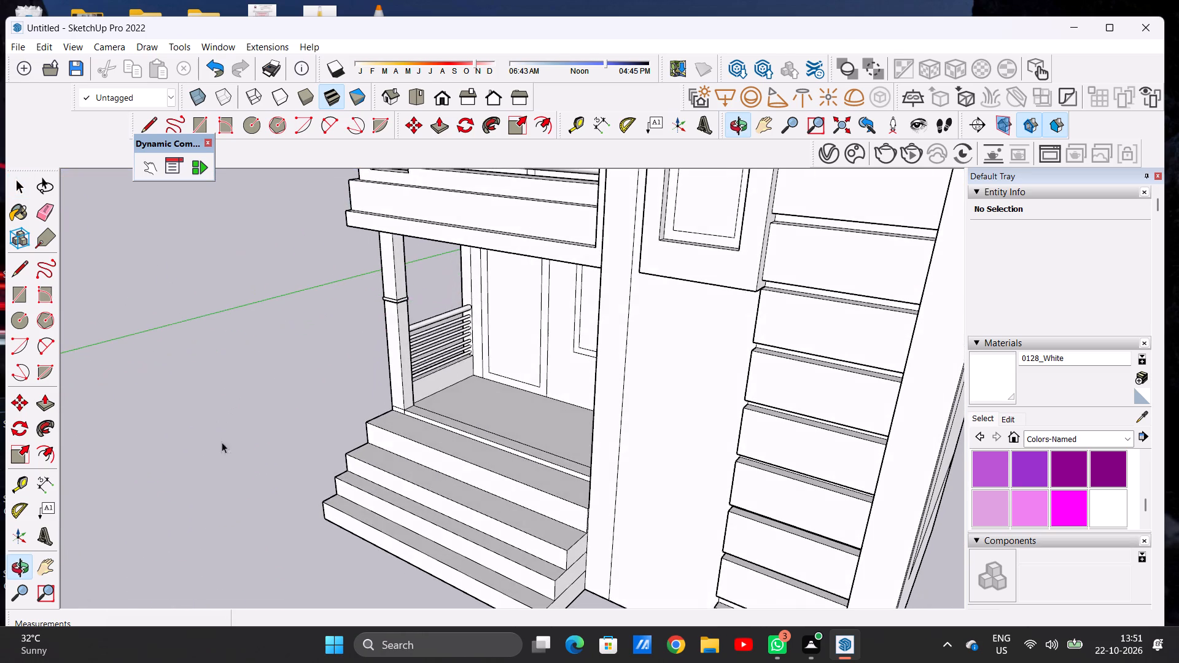
pyautogui.scroll(-8, 422, 440)
pyautogui.scroll(9, 451, 373)
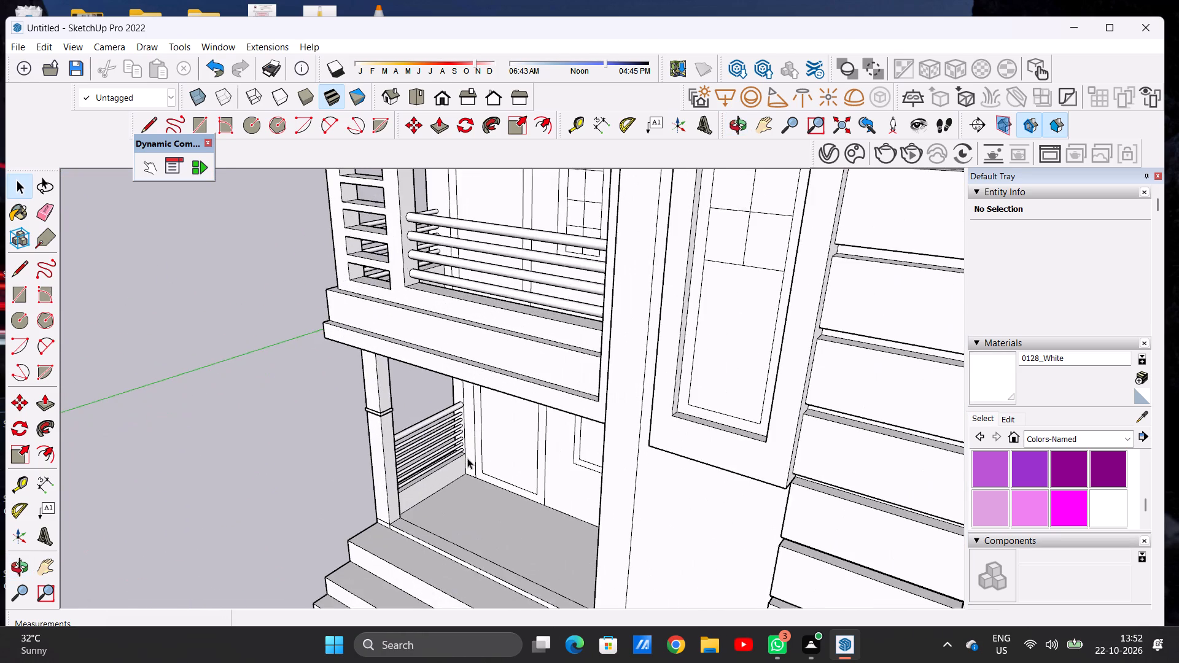
pyautogui.moveTo(467, 458); pyautogui.dragTo(639, 322, button='middle')
pyautogui.scroll(8, 546, 405)
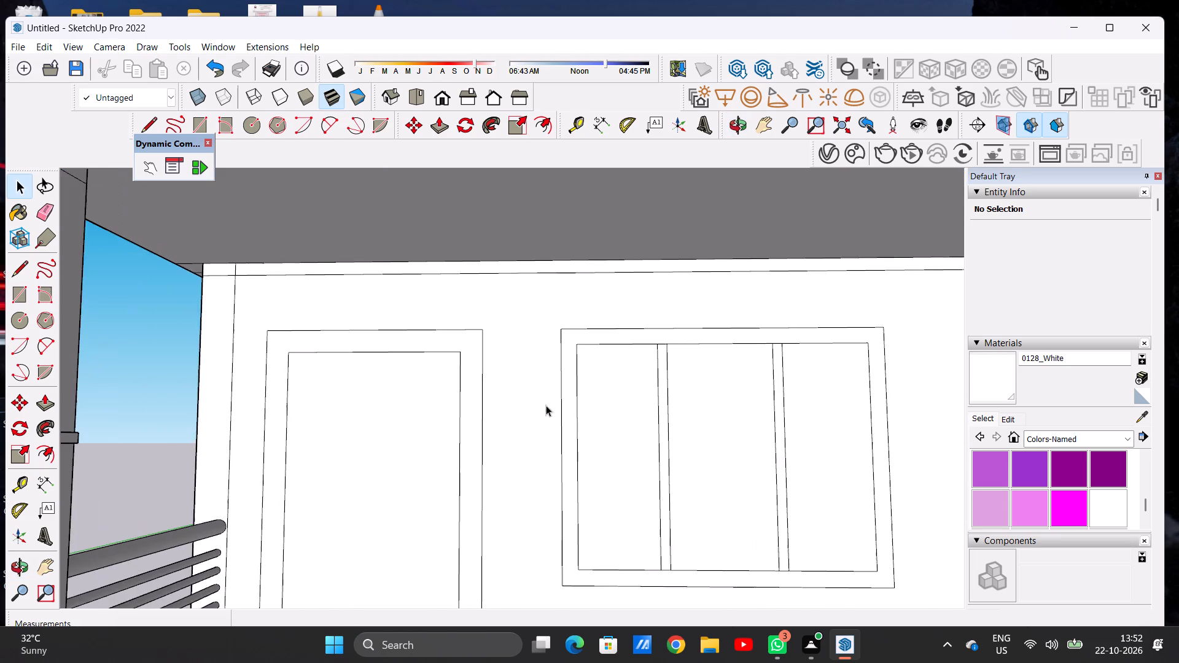
pyautogui.scroll(4, 490, 381)
pyautogui.scroll(-15, 489, 381)
pyautogui.moveTo(390, 367); pyautogui.dragTo(706, 388, button='middle')
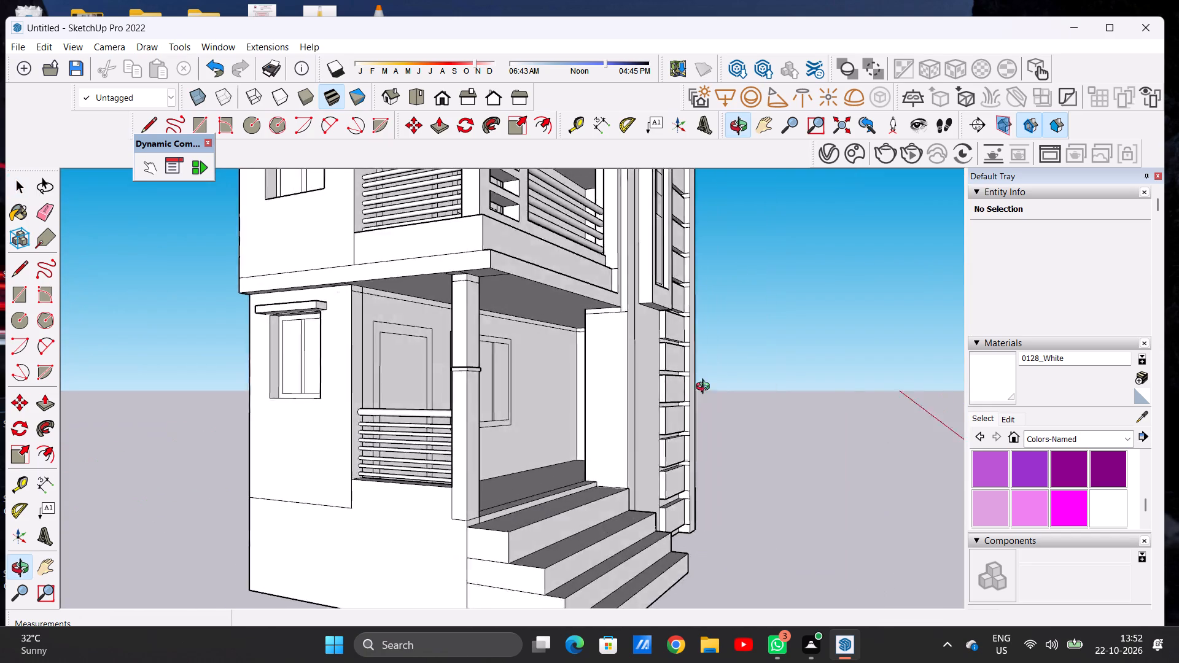
pyautogui.moveTo(706, 388); pyautogui.dragTo(434, 524, button='middle')
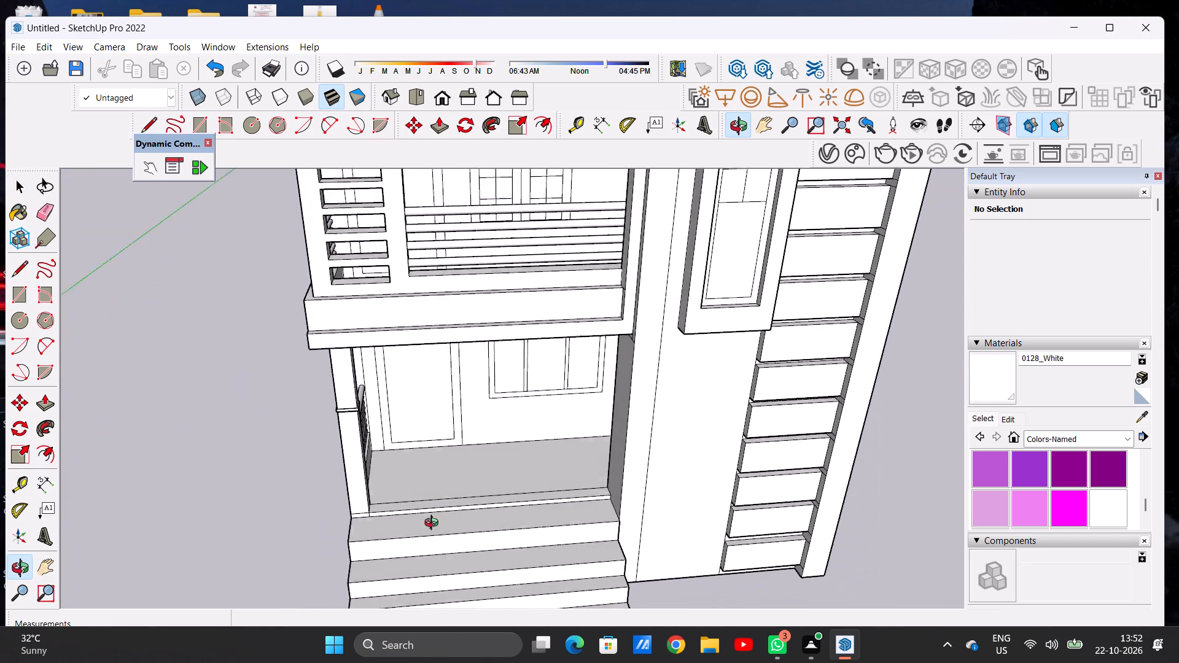
pyautogui.moveTo(434, 524); pyautogui.dragTo(414, 581, button='middle')
pyautogui.scroll(8, 522, 494)
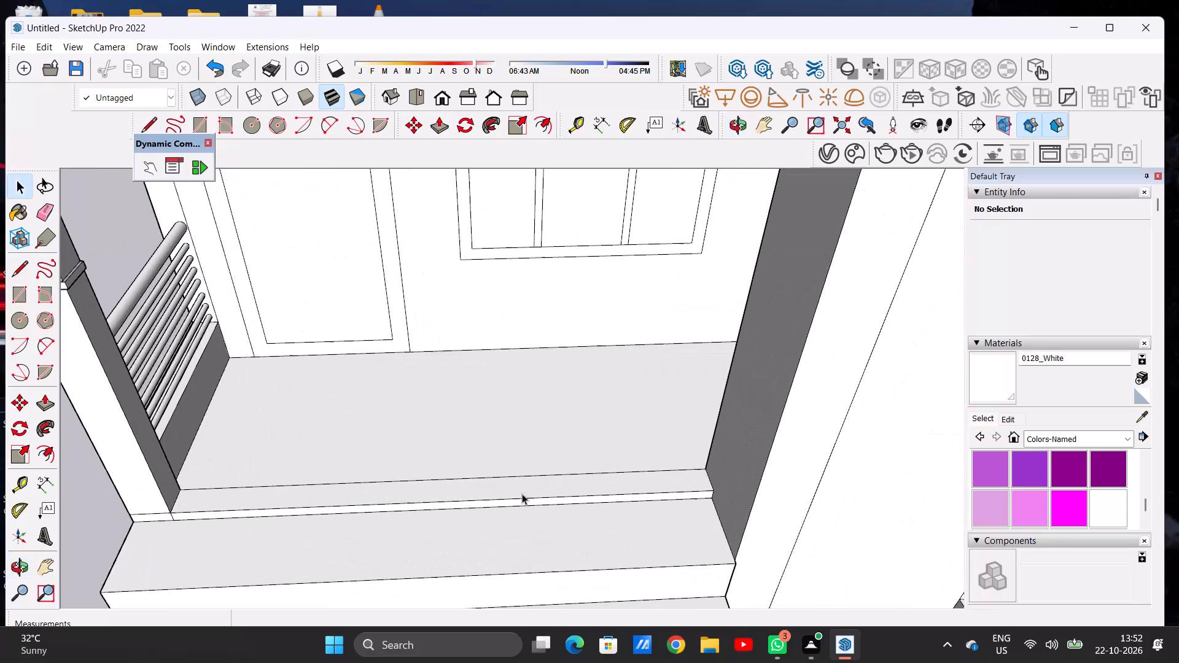
pyautogui.moveTo(573, 557); pyautogui.dragTo(555, 463, button='middle')
pyautogui.scroll(2, 232, 501)
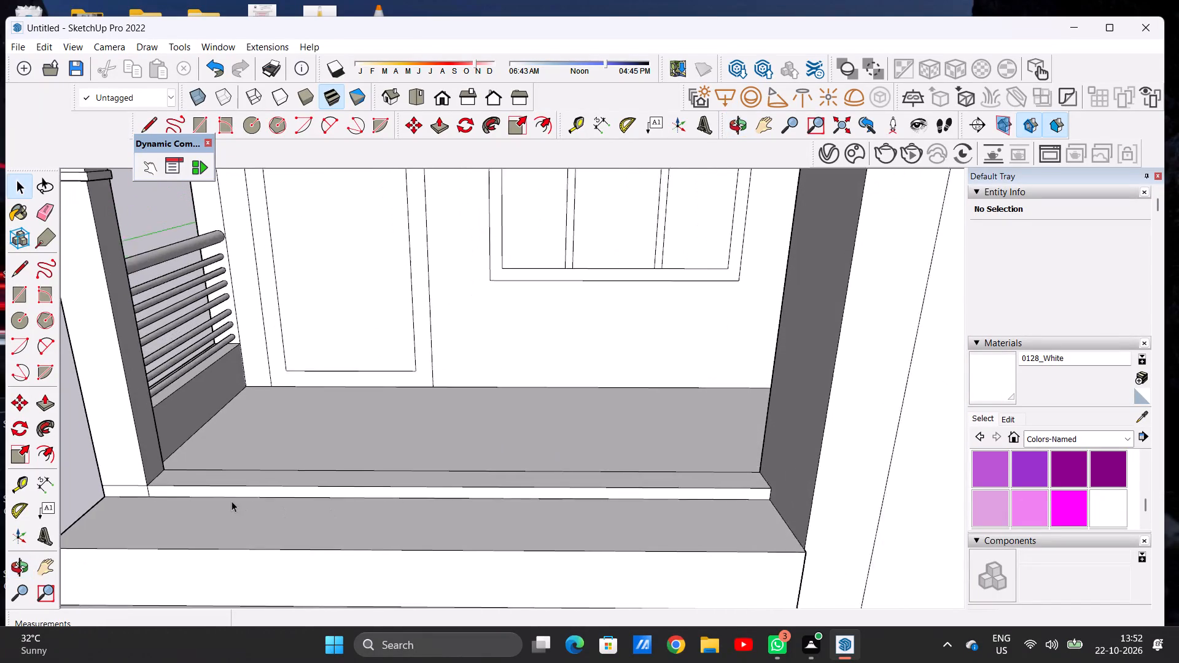
pyautogui.scroll(5, 232, 501)
pyautogui.scroll(-1, 119, 501)
pyautogui.scroll(15, 151, 479)
pyautogui.scroll(-2, 228, 439)
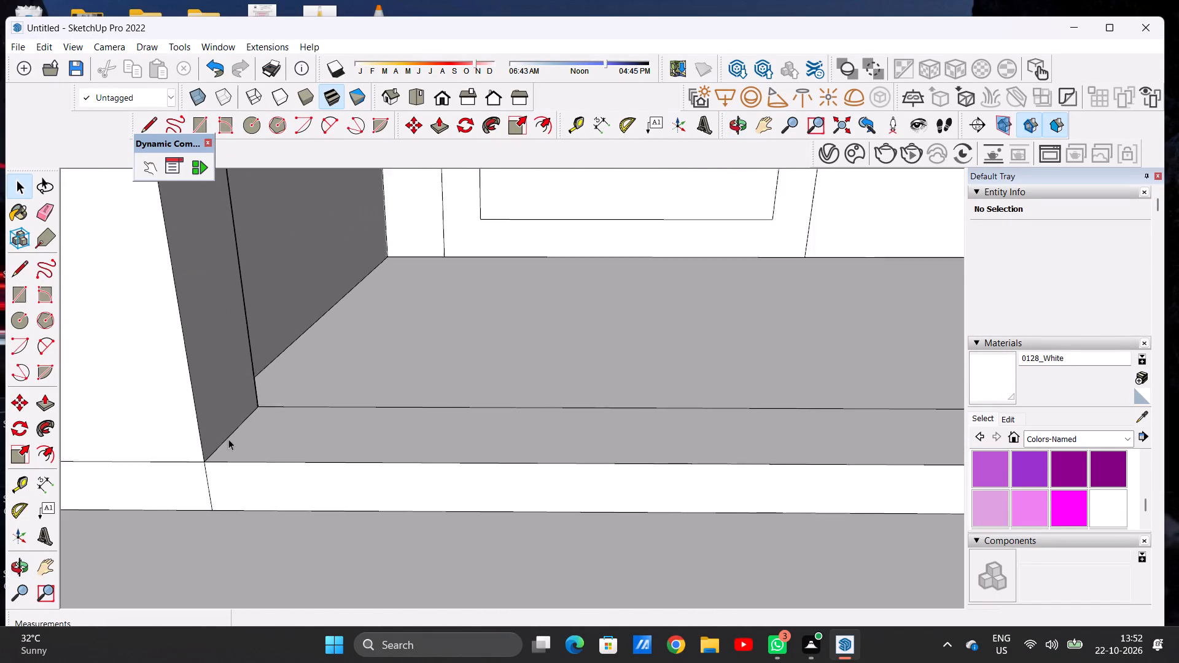
pyautogui.scroll(-20, 228, 439)
pyautogui.scroll(-6, 228, 439)
pyautogui.scroll(7, 221, 460)
pyautogui.scroll(-1, 221, 460)
pyautogui.scroll(4, 221, 460)
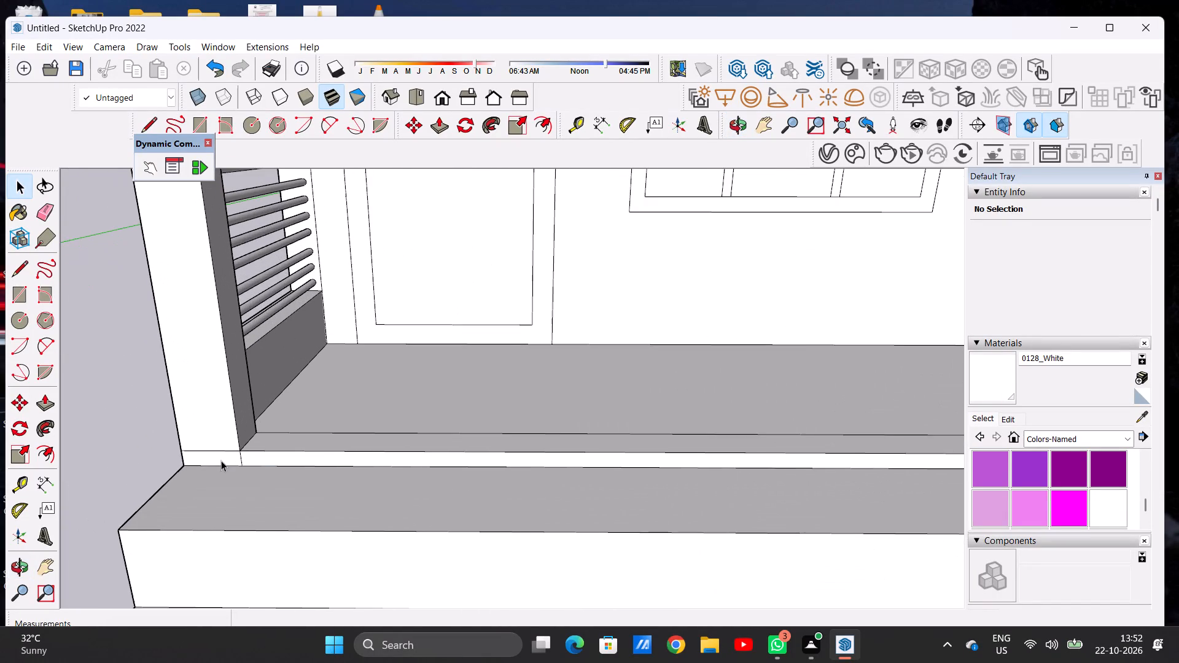
pyautogui.scroll(1, 221, 460)
pyautogui.scroll(-20, 221, 460)
pyautogui.scroll(-4, 221, 460)
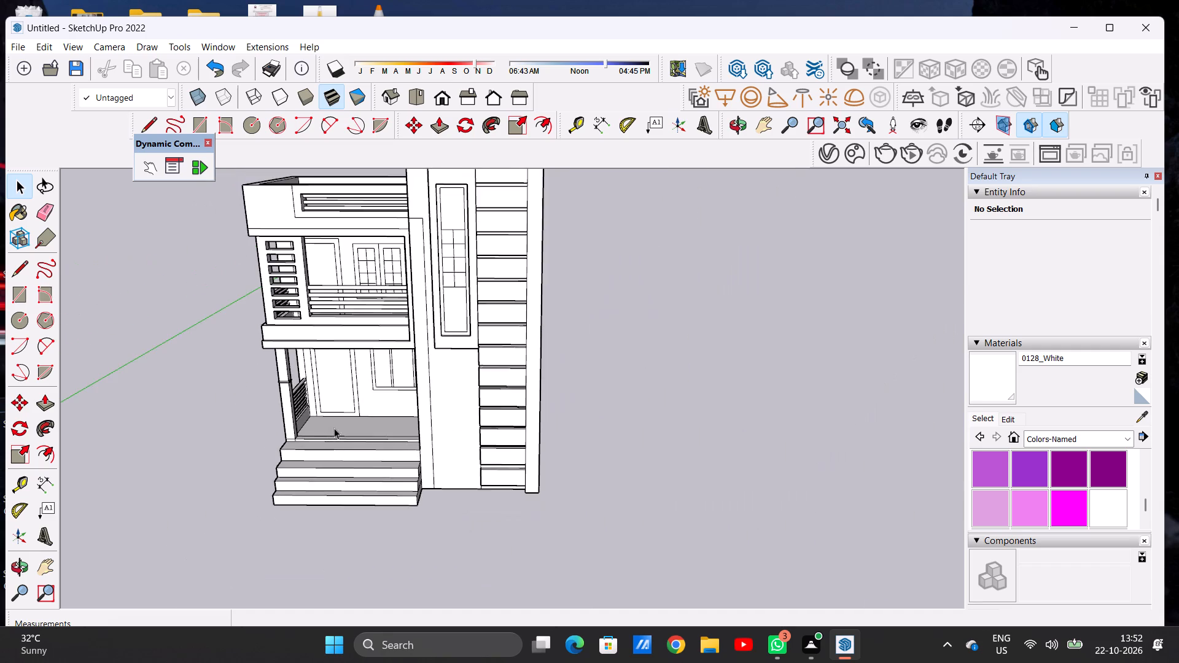
pyautogui.scroll(7, 343, 389)
pyautogui.moveTo(454, 521); pyautogui.dragTo(477, 420, button='middle')
pyautogui.scroll(6, 431, 444)
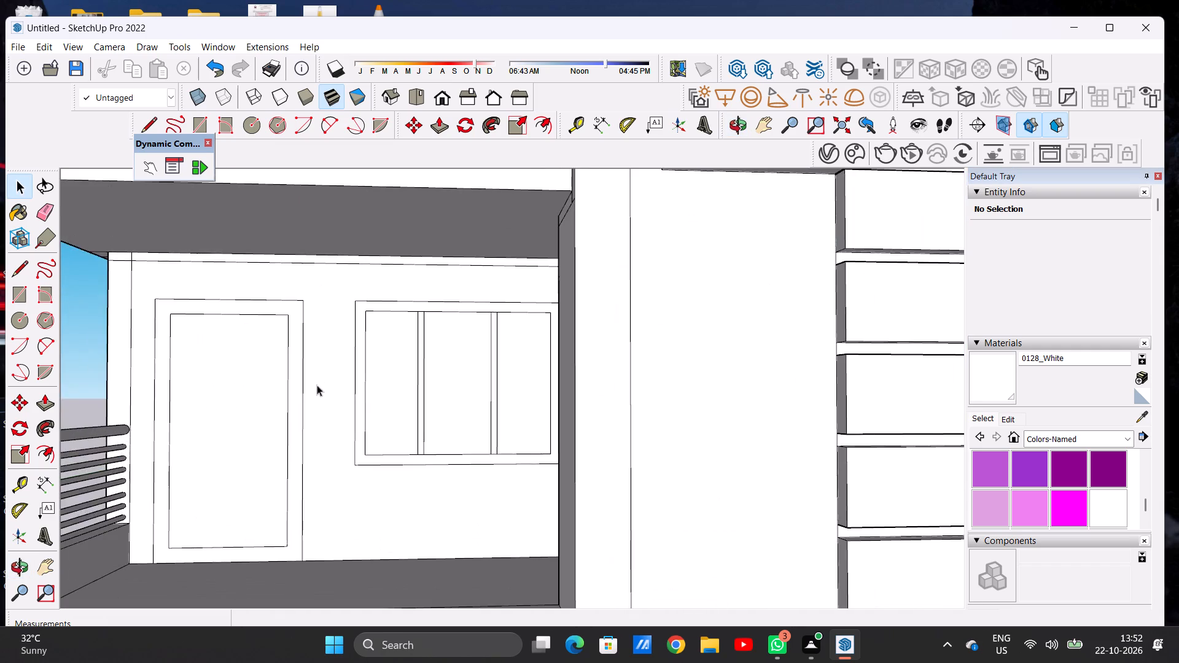
# Review the whole house from the porch side, the front and the tall block's outer side, including its panel edges.
pyautogui.scroll(-13, 321, 419)
pyautogui.moveTo(292, 433); pyautogui.dragTo(587, 459, button='middle')
pyautogui.middleClick(587, 459)
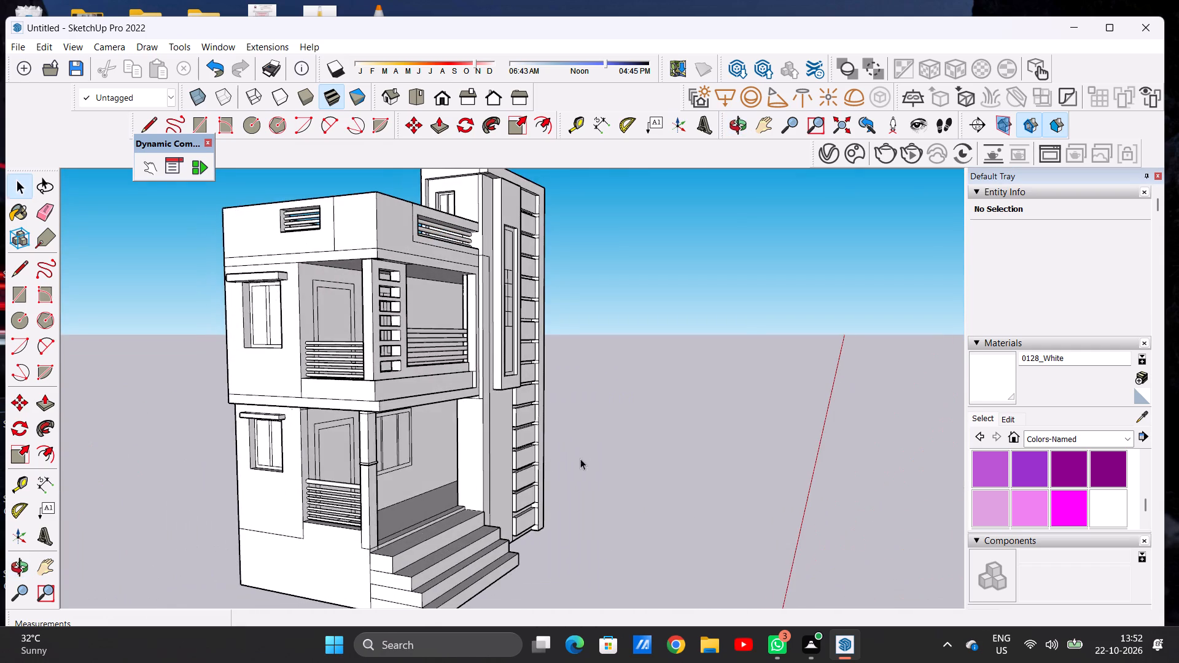
pyautogui.moveTo(527, 459); pyautogui.dragTo(502, 459, button='middle')
pyautogui.moveTo(498, 459); pyautogui.dragTo(252, 440, button='middle')
pyautogui.scroll(-5, 251, 440)
pyautogui.scroll(1, 255, 440)
pyautogui.scroll(-1, 262, 440)
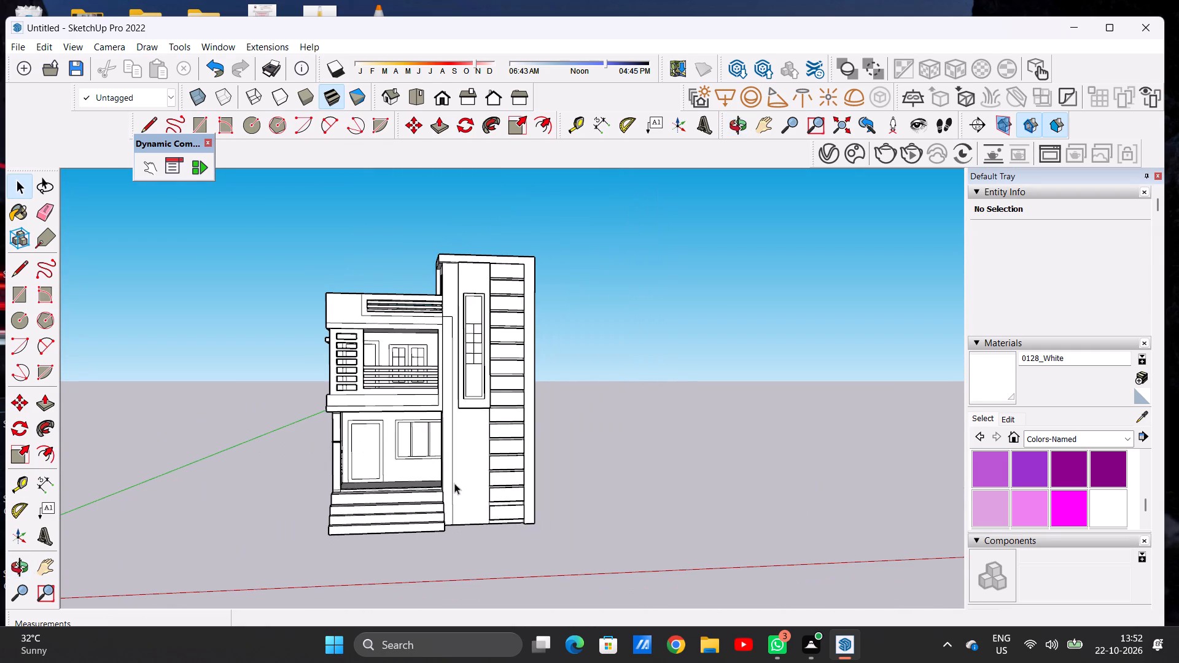
pyautogui.scroll(7, 459, 535)
pyautogui.moveTo(129, 543); pyautogui.dragTo(120, 545, button='middle')
pyautogui.scroll(-13, 357, 515)
pyautogui.scroll(3, 389, 389)
pyautogui.scroll(-1, 391, 383)
pyautogui.scroll(3, 391, 383)
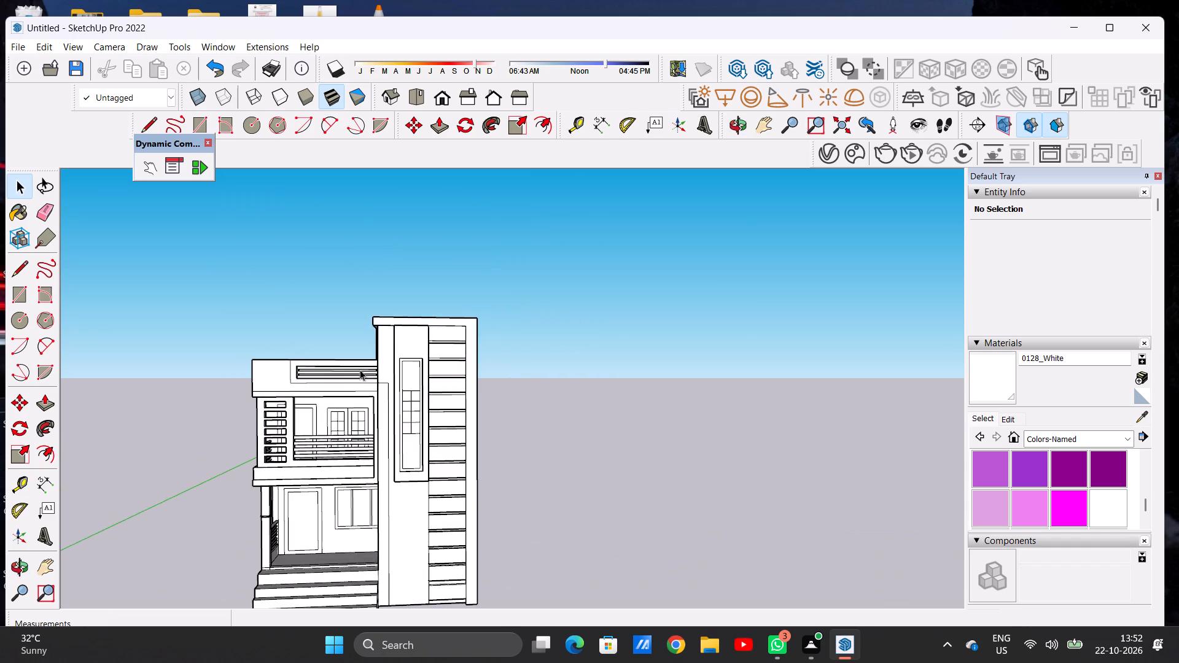
pyautogui.moveTo(335, 380); pyautogui.dragTo(317, 409, button='middle')
pyautogui.scroll(-3, 313, 409)
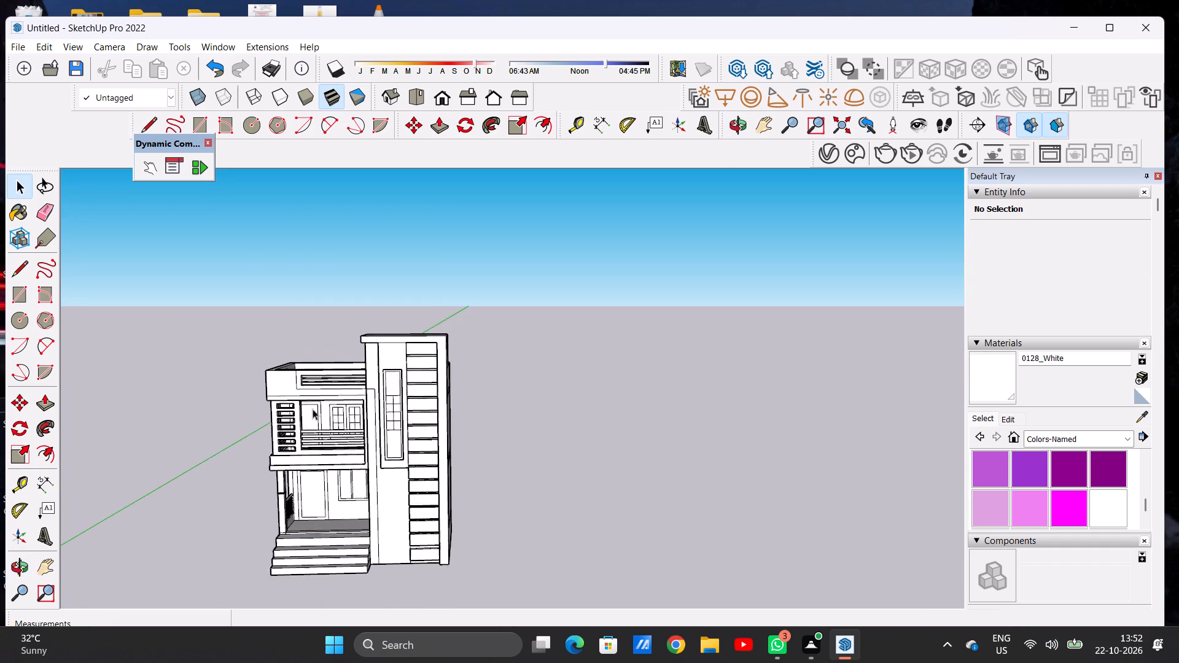
pyautogui.scroll(-2, 313, 409)
pyautogui.moveTo(449, 398); pyautogui.dragTo(212, 397, button='middle')
pyautogui.scroll(1, 388, 383)
pyautogui.scroll(-1, 390, 384)
pyautogui.scroll(9, 390, 384)
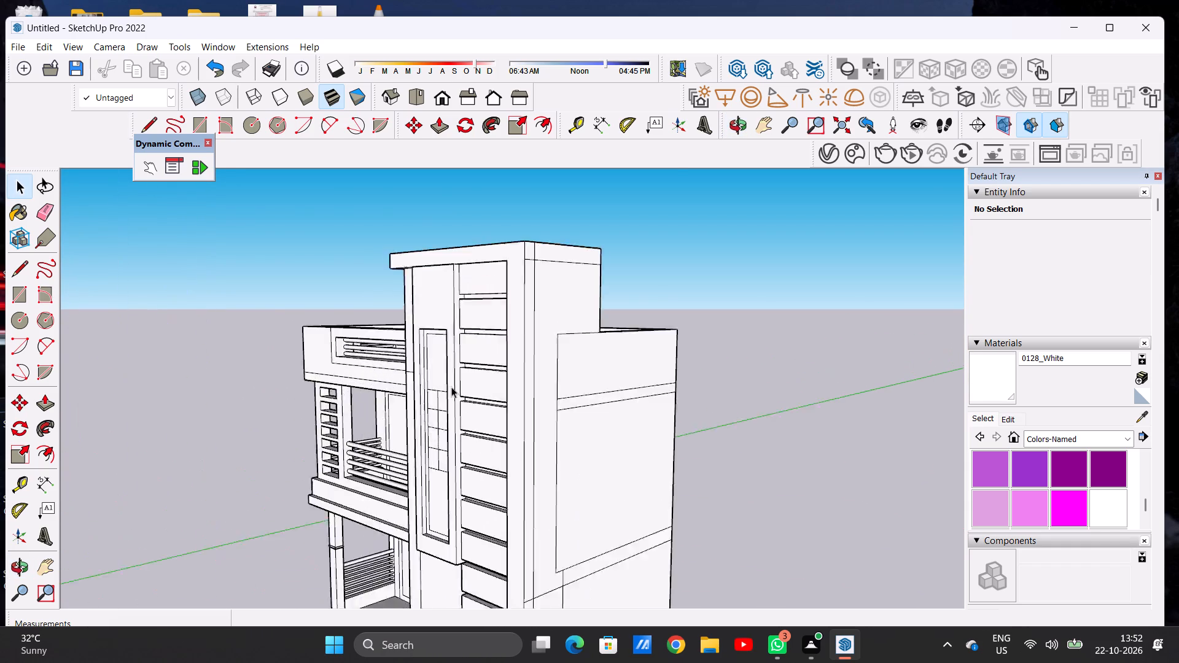
pyautogui.scroll(7, 451, 387)
pyautogui.scroll(-5, 451, 387)
pyautogui.scroll(10, 518, 387)
pyautogui.scroll(-1, 507, 384)
pyautogui.scroll(9, 507, 384)
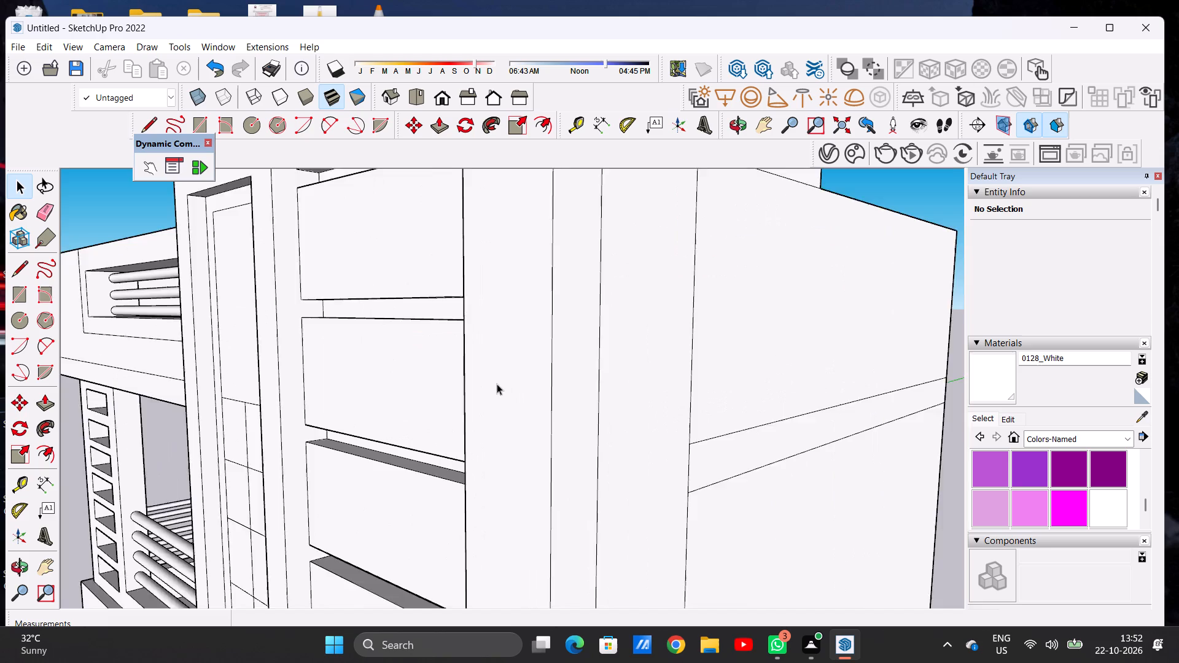
pyautogui.scroll(2, 497, 384)
# Switch from SketchUp to the Windows desktop.
pyautogui.middleClick(1178, 662)
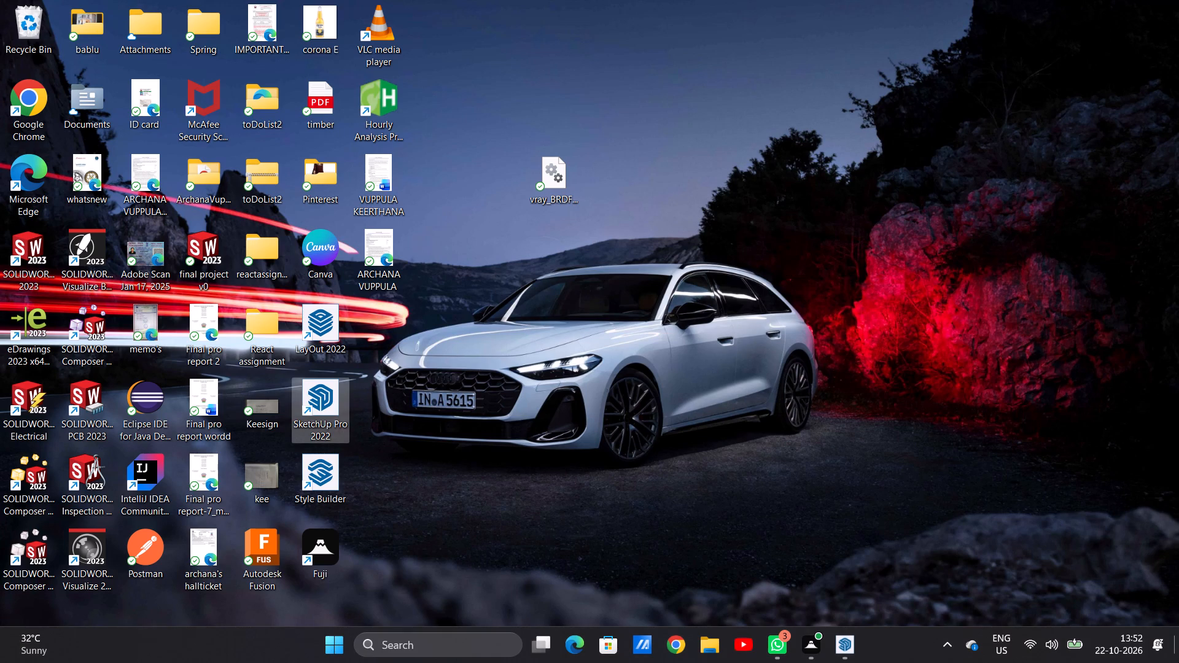
# Switch from the Windows desktop back to the house model in SketchUp.
pyautogui.click(1162, 661)
pyautogui.click(1156, 653)
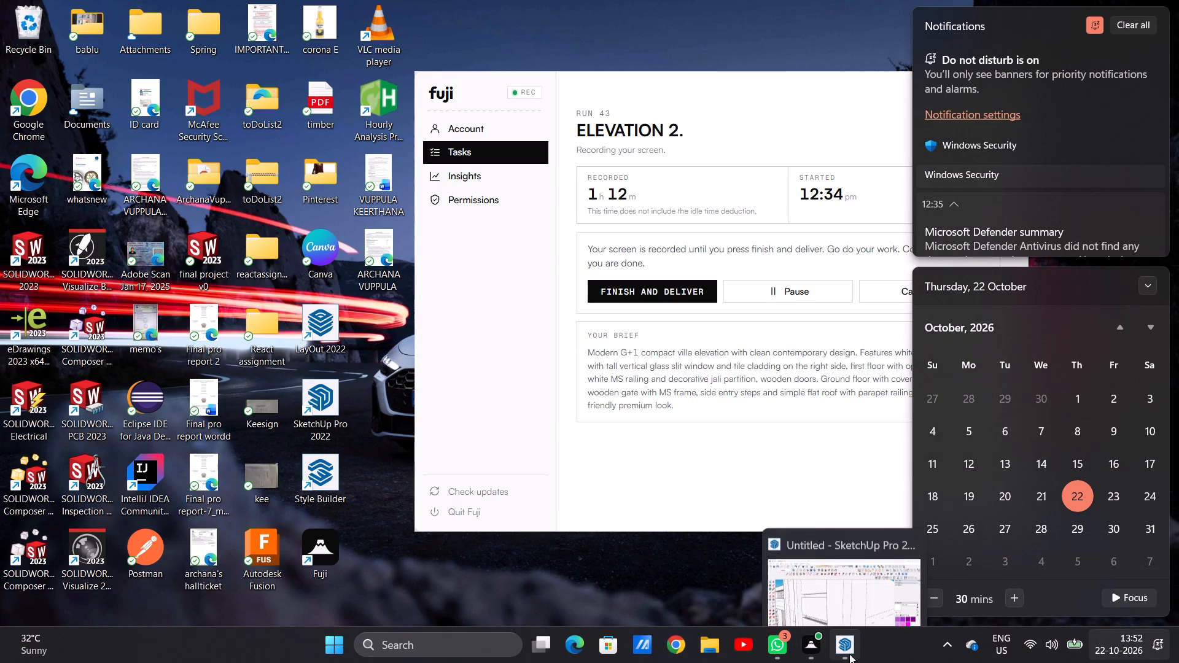
pyautogui.click(847, 586)
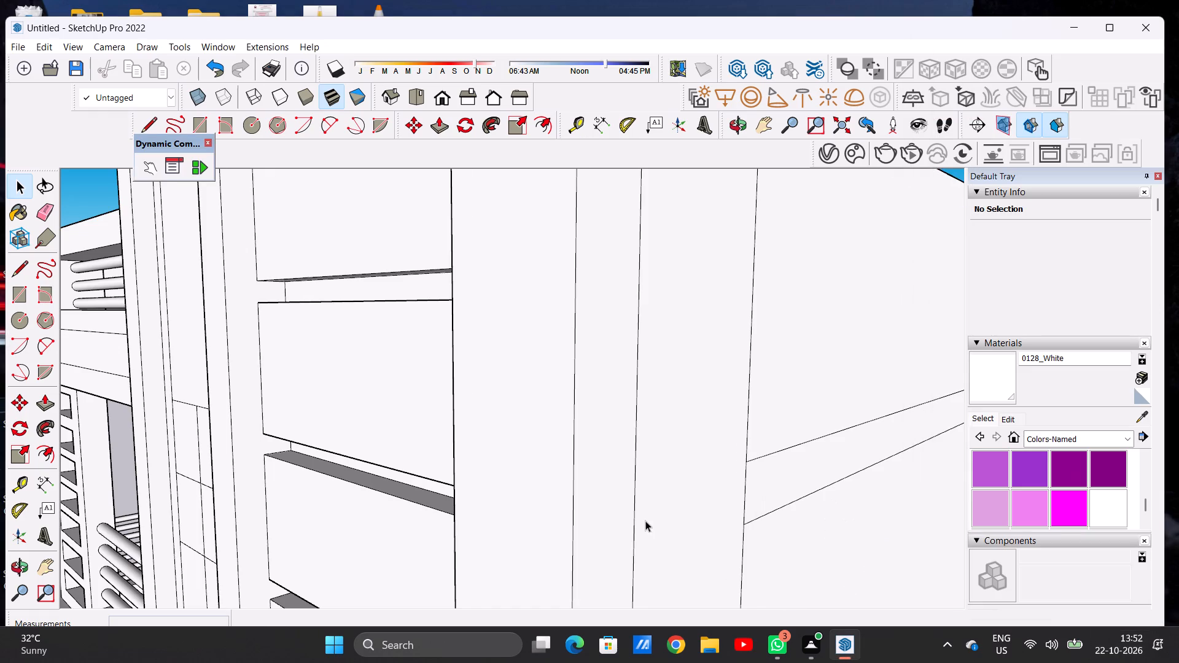
# Erase the short vertical edge crossing the top border band on the tall block's outer side, near the front corner.
pyautogui.scroll(-6, 645, 521)
pyautogui.scroll(-14, 585, 500)
pyautogui.scroll(-6, 586, 338)
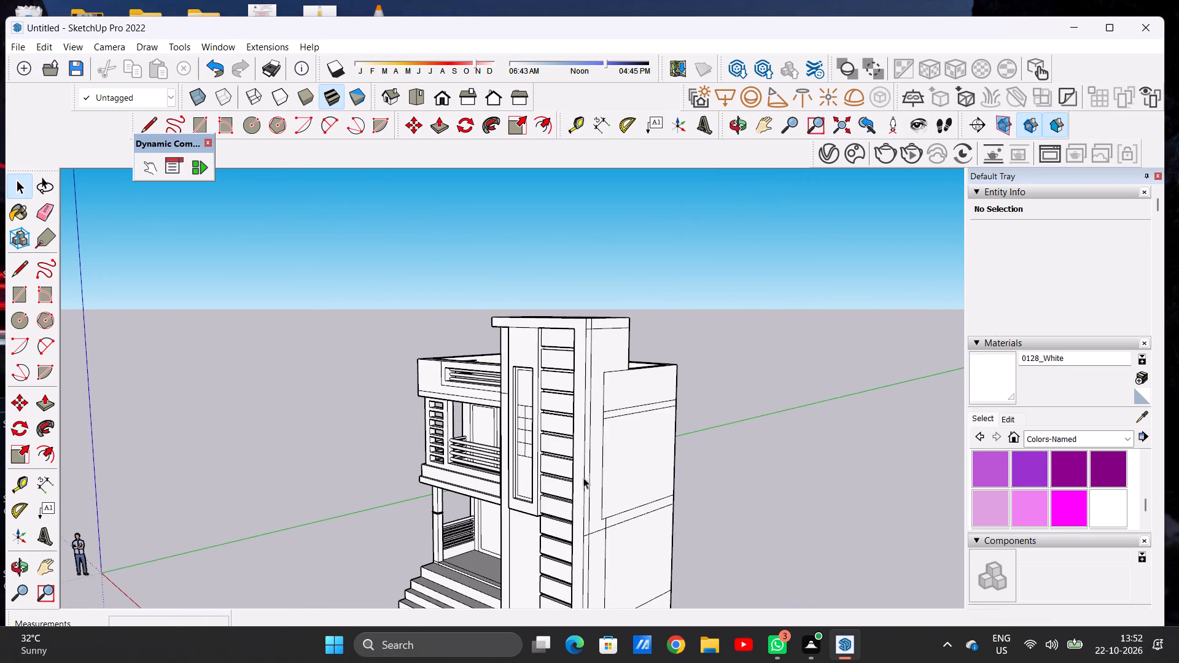
pyautogui.scroll(11, 595, 329)
pyautogui.scroll(-1, 609, 313)
pyautogui.scroll(2, 609, 314)
pyautogui.scroll(9, 560, 339)
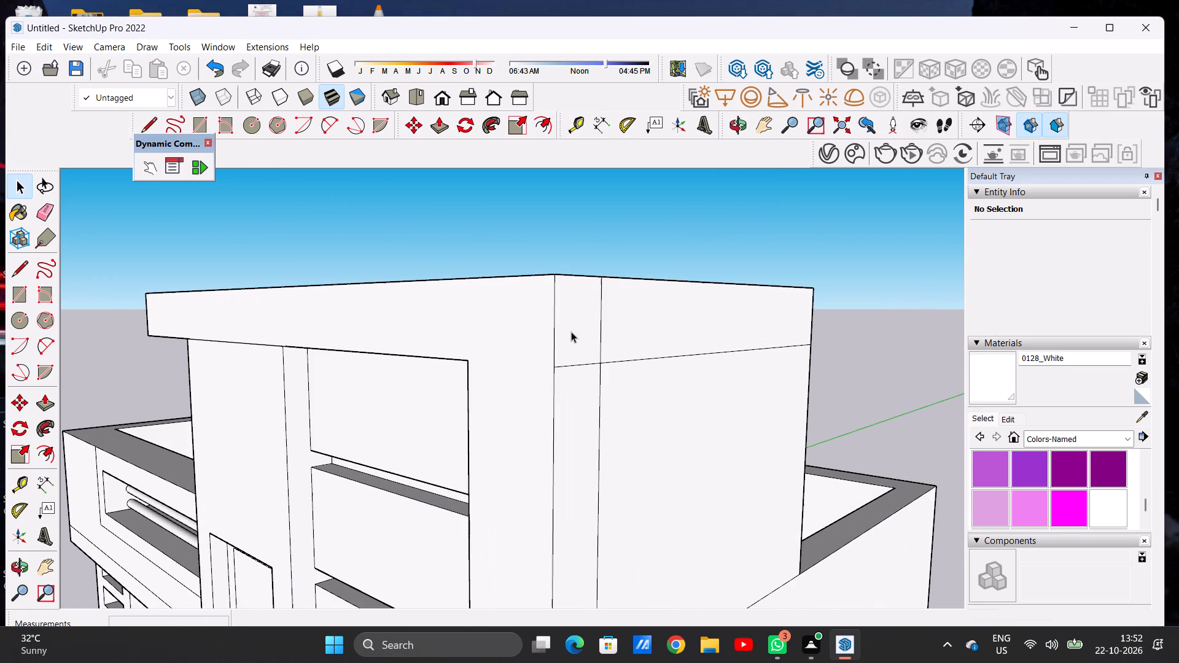
pyautogui.press('e')
pyautogui.moveTo(591, 320); pyautogui.dragTo(669, 325)
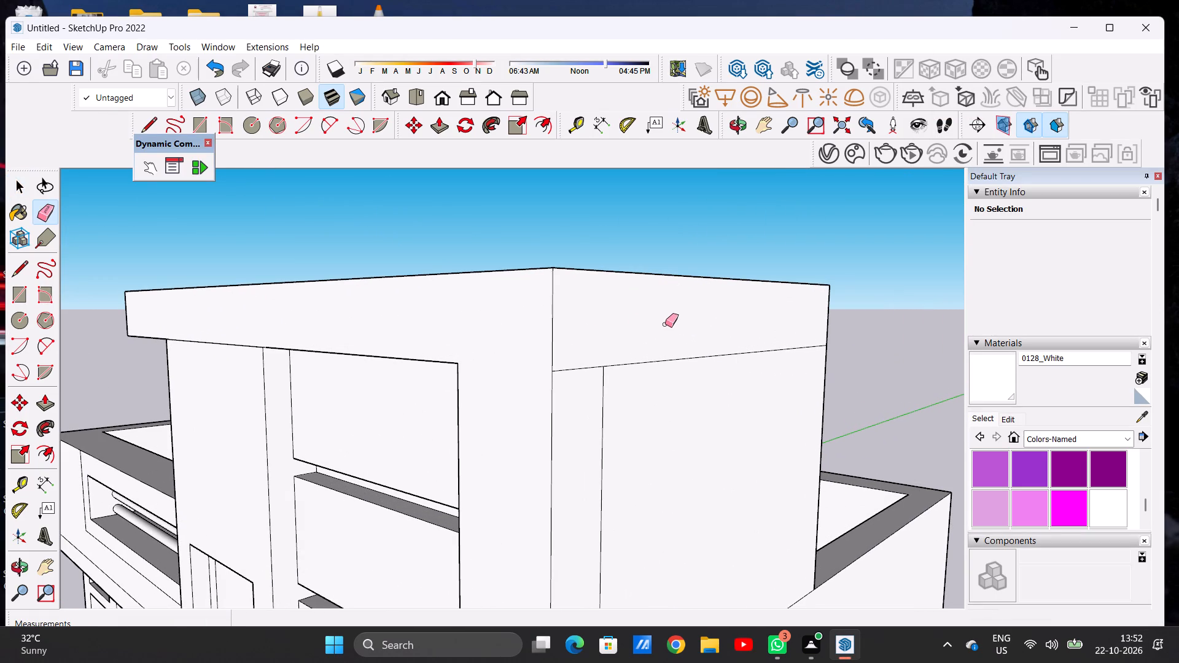
pyautogui.press('space')
# Review the whole house from a raised angle on the tall block's outer side, including the roof and top border.
pyautogui.scroll(-10, 542, 401)
pyautogui.scroll(1, 550, 370)
pyautogui.scroll(-8, 564, 322)
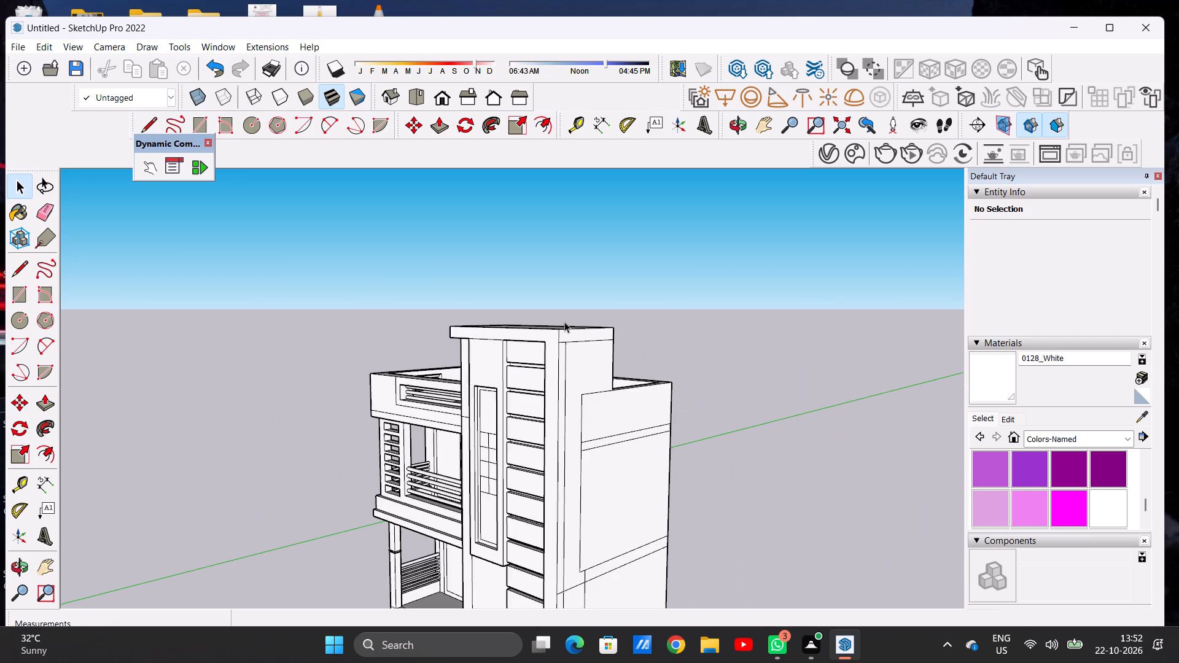
pyautogui.moveTo(563, 417); pyautogui.dragTo(566, 448, button='middle')
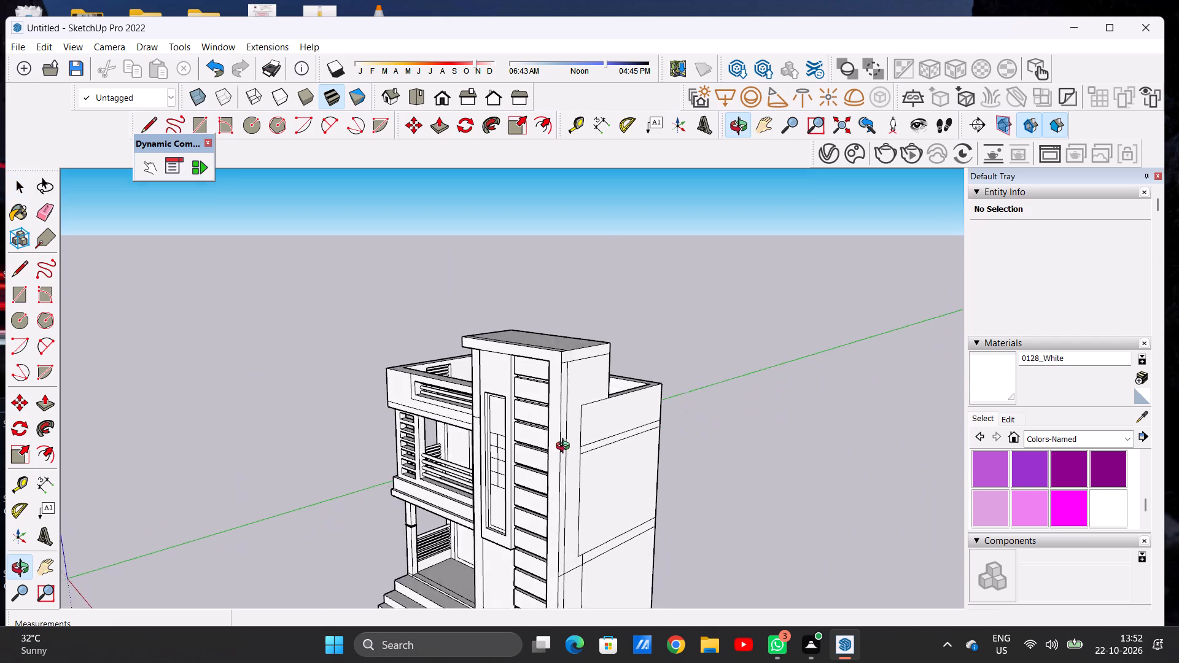
pyautogui.moveTo(566, 448); pyautogui.dragTo(635, 451, button='middle')
pyautogui.scroll(-5, 542, 379)
pyautogui.scroll(4, 543, 435)
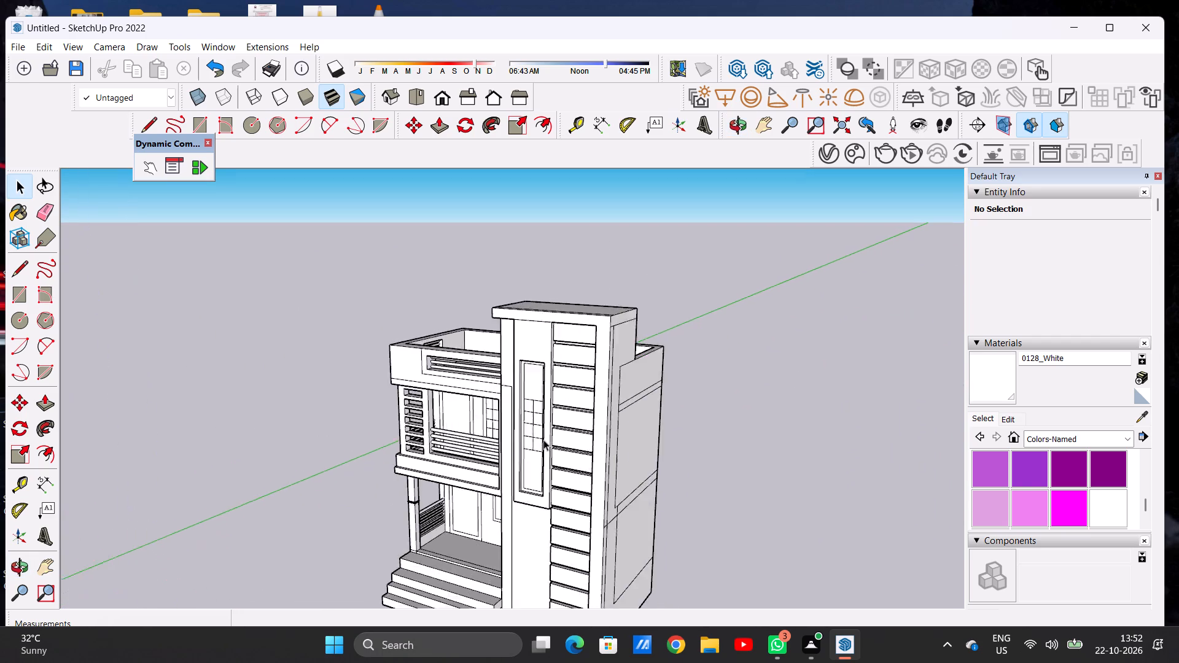
pyautogui.scroll(4, 543, 440)
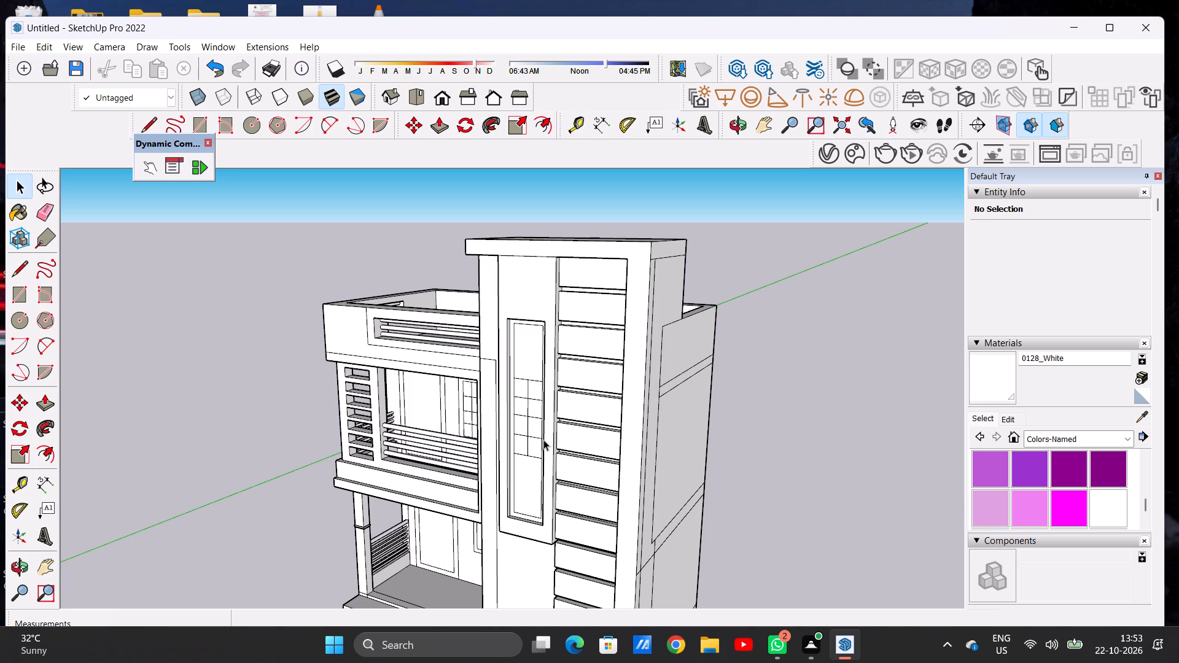
pyautogui.scroll(-10, 535, 399)
pyautogui.scroll(6, 528, 442)
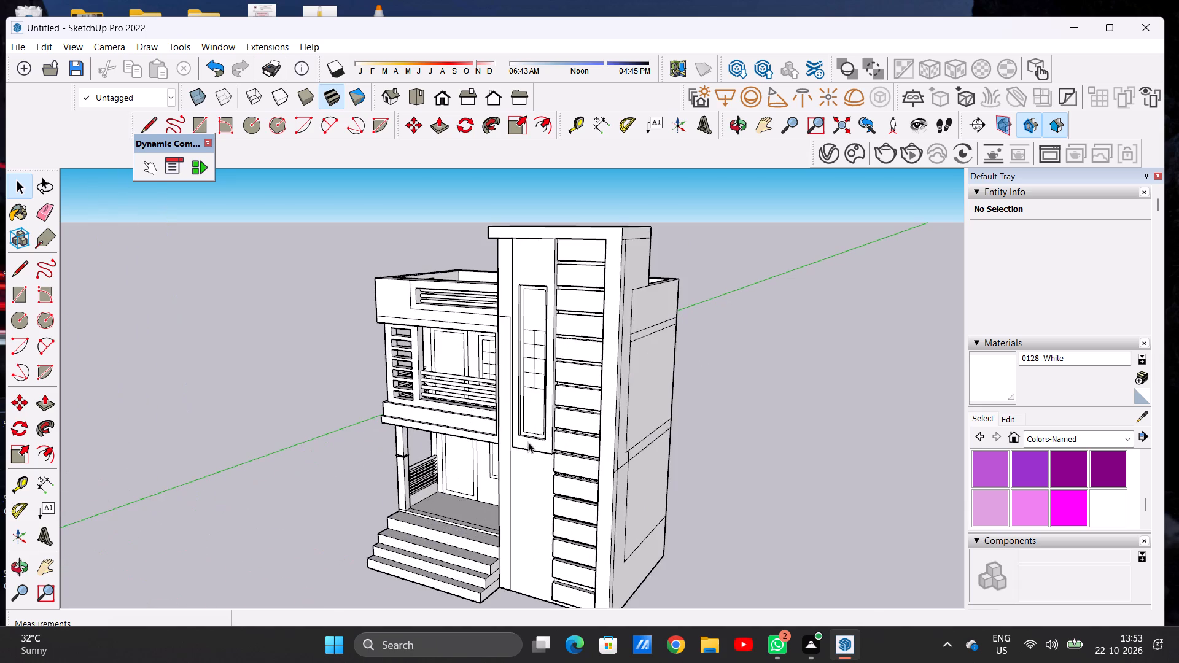
# Examine the front elevation and tall block corner, including the balcony, tall slit window, wide panels and border frame.
pyautogui.moveTo(470, 401); pyautogui.dragTo(594, 391, button='middle')
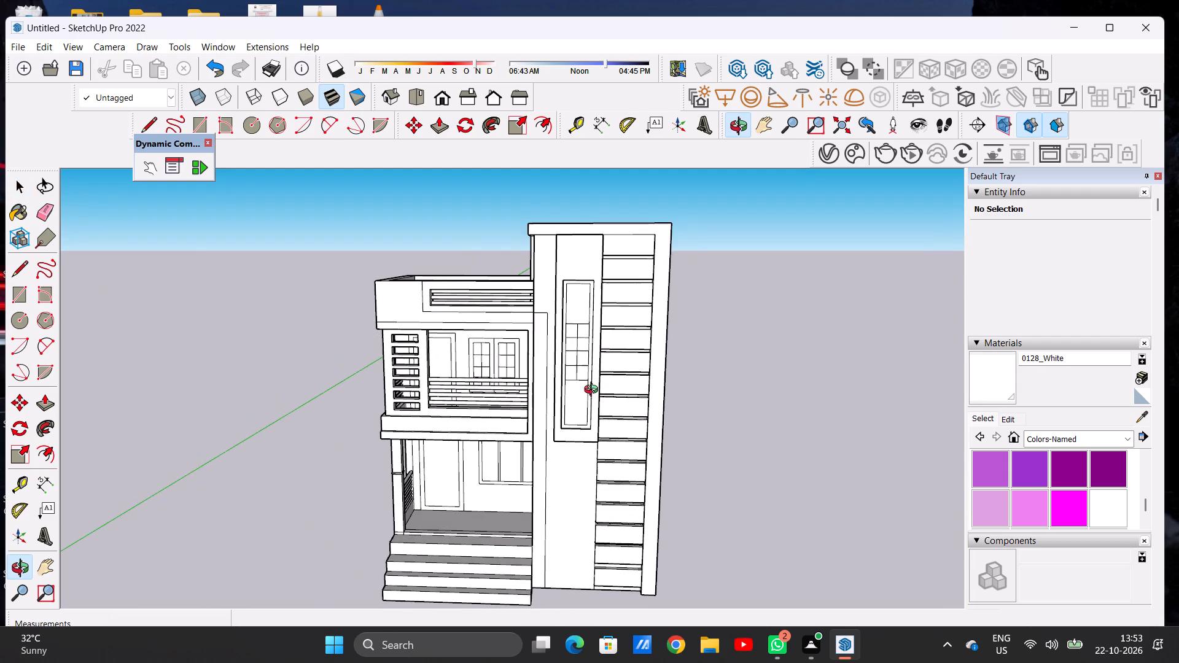
pyautogui.moveTo(594, 391); pyautogui.dragTo(620, 378, button='middle')
pyautogui.scroll(-7, 467, 377)
pyautogui.scroll(6, 520, 435)
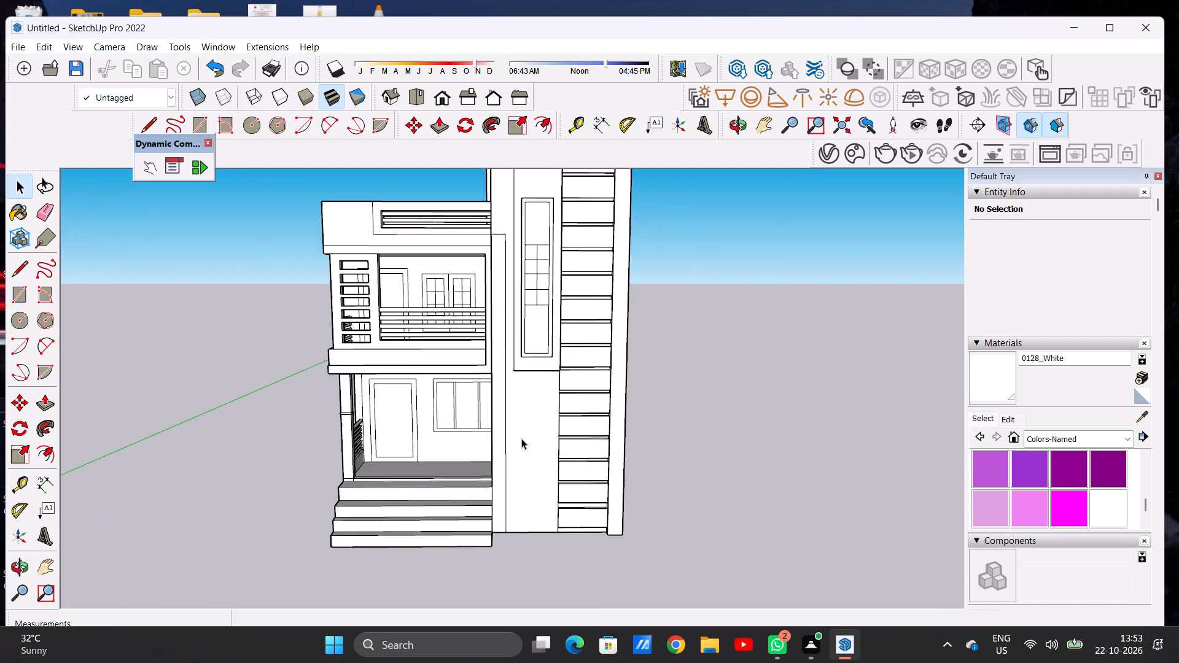
pyautogui.scroll(2, 521, 438)
pyautogui.scroll(-6, 492, 395)
pyautogui.scroll(7, 533, 282)
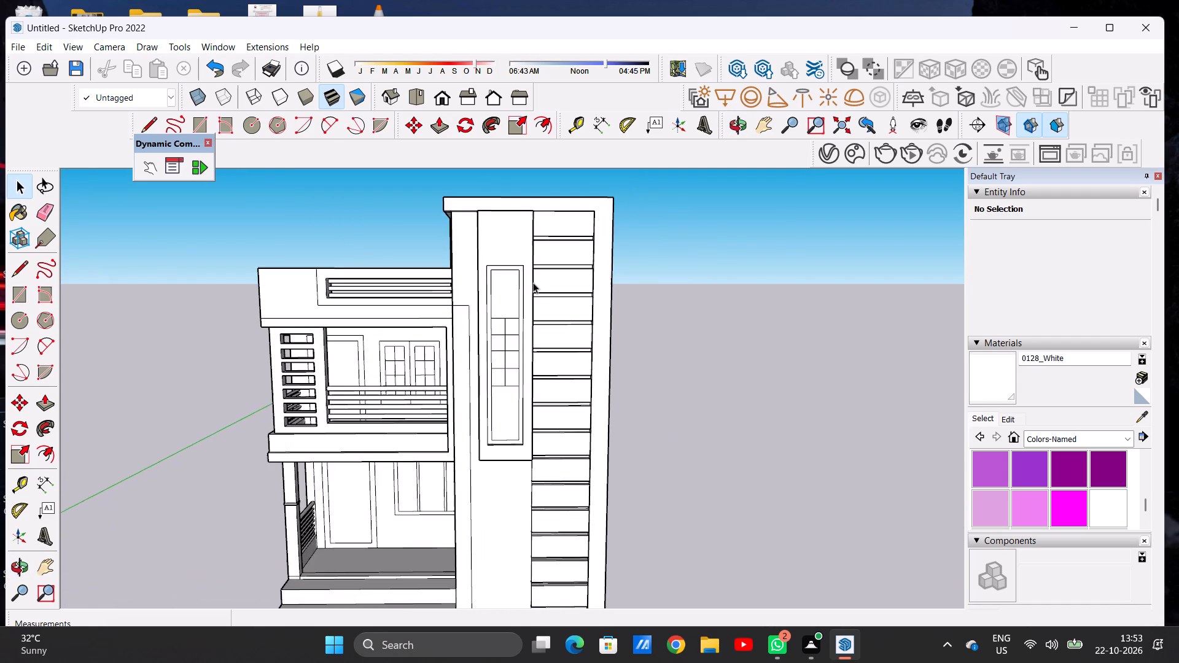
pyautogui.scroll(-3, 502, 297)
pyautogui.moveTo(505, 378); pyautogui.dragTo(310, 373, button='middle')
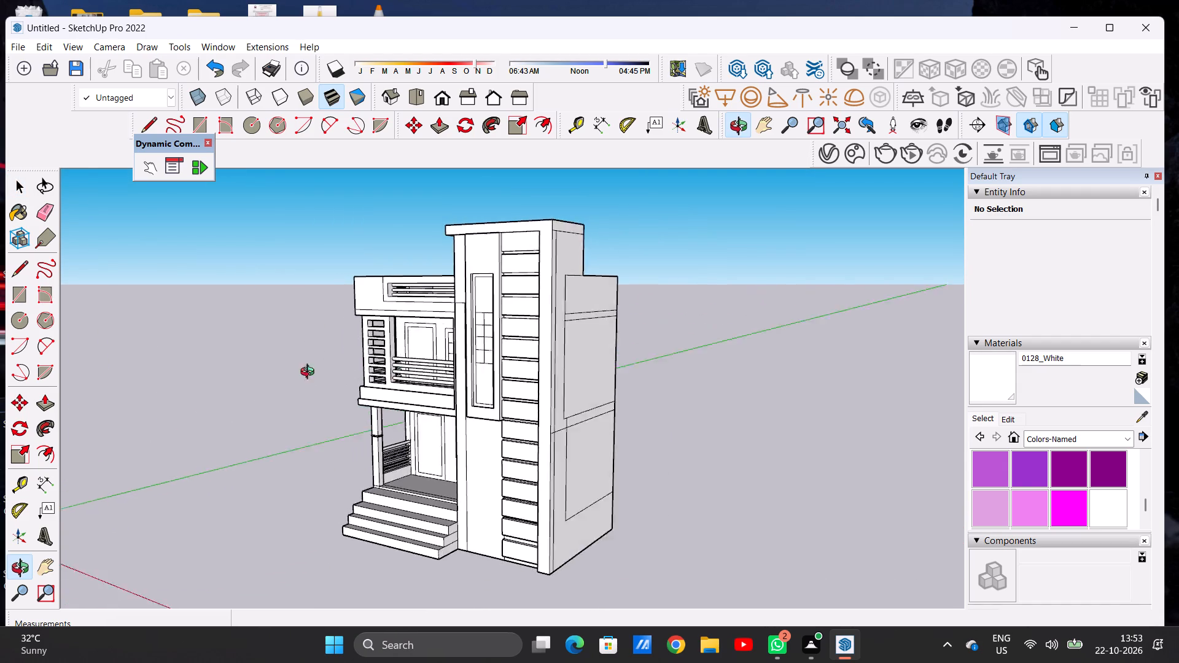
pyautogui.moveTo(310, 373); pyautogui.dragTo(513, 361, button='middle')
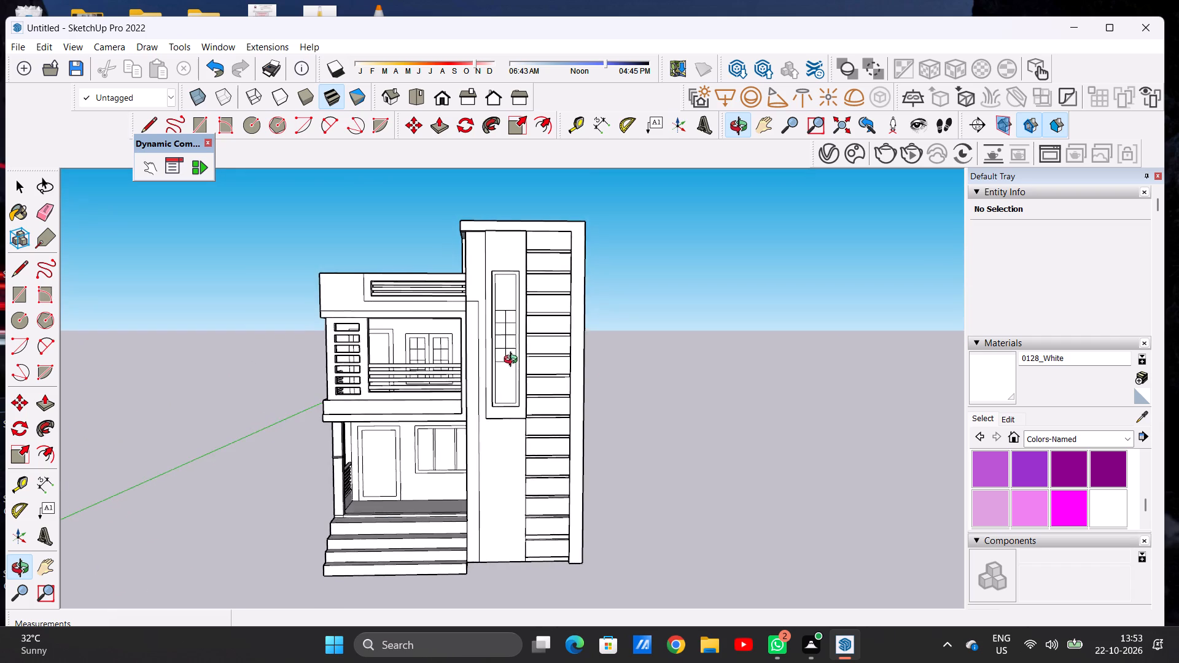
pyautogui.moveTo(513, 361); pyautogui.dragTo(507, 359, button='middle')
pyautogui.scroll(-6, 472, 309)
pyautogui.scroll(4, 480, 357)
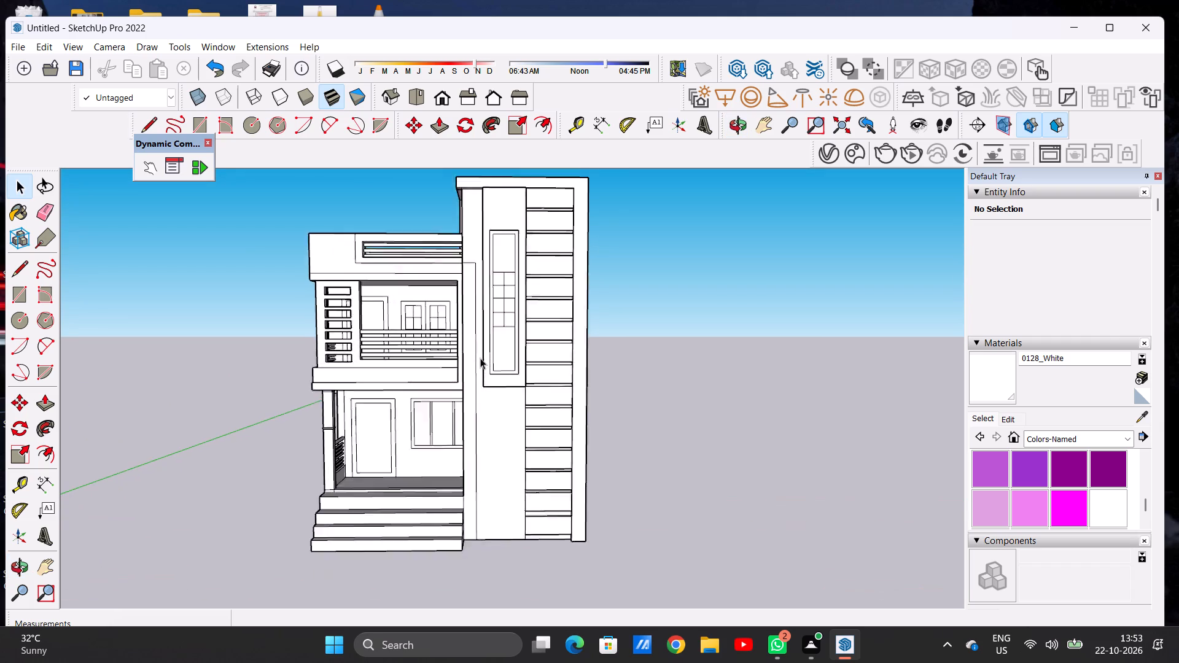
pyautogui.scroll(3, 480, 358)
pyautogui.scroll(-2, 480, 358)
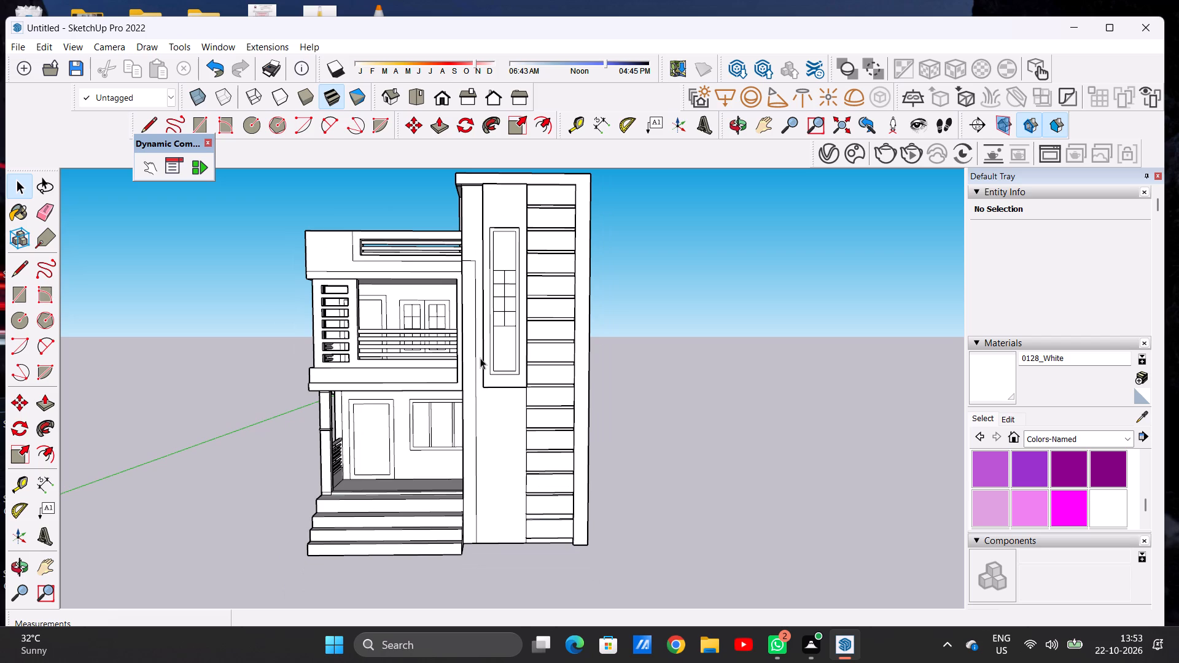
pyautogui.scroll(-5, 480, 358)
pyautogui.scroll(6, 469, 395)
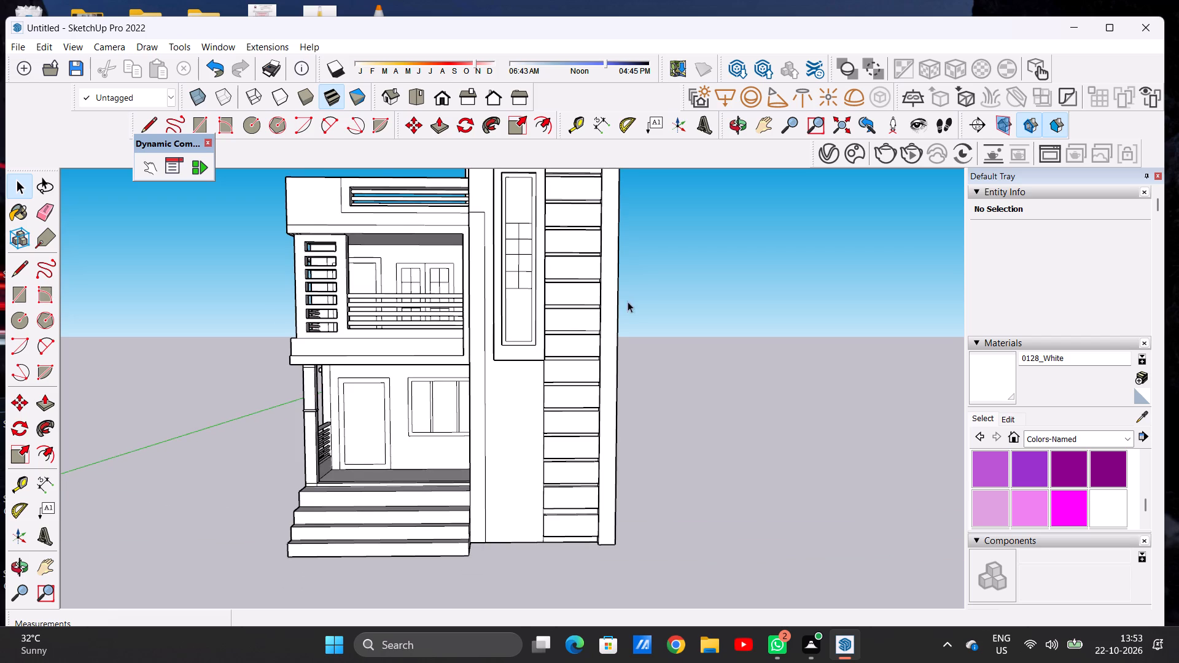
pyautogui.moveTo(517, 327); pyautogui.dragTo(551, 338, button='middle')
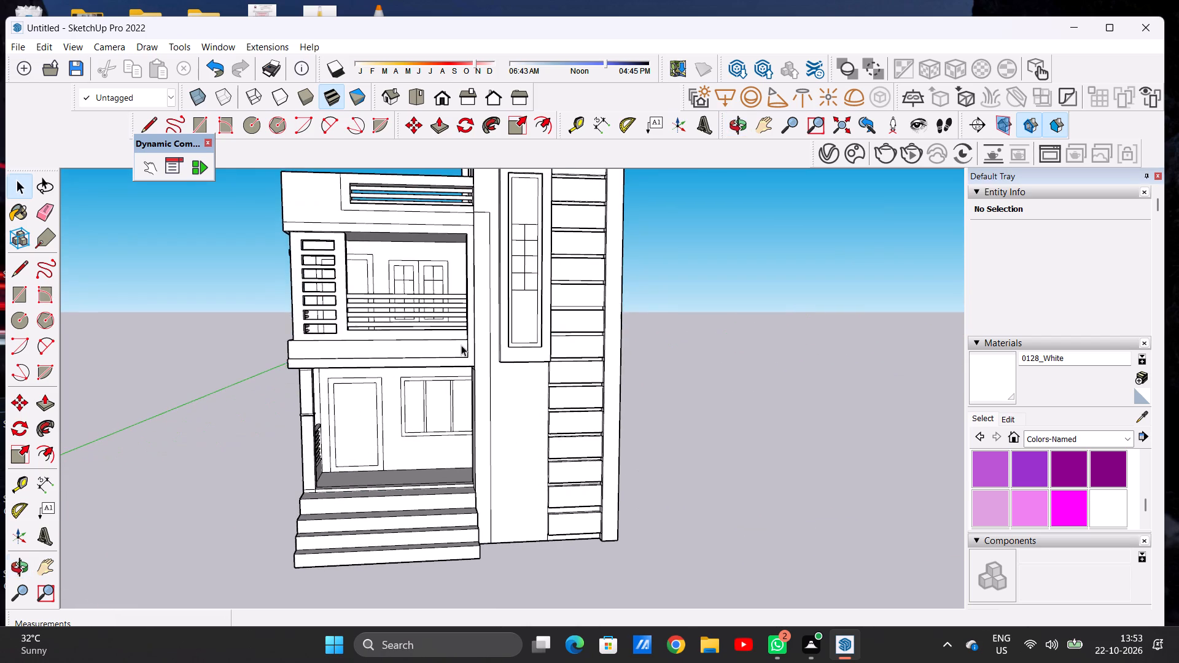
pyautogui.scroll(-5, 390, 325)
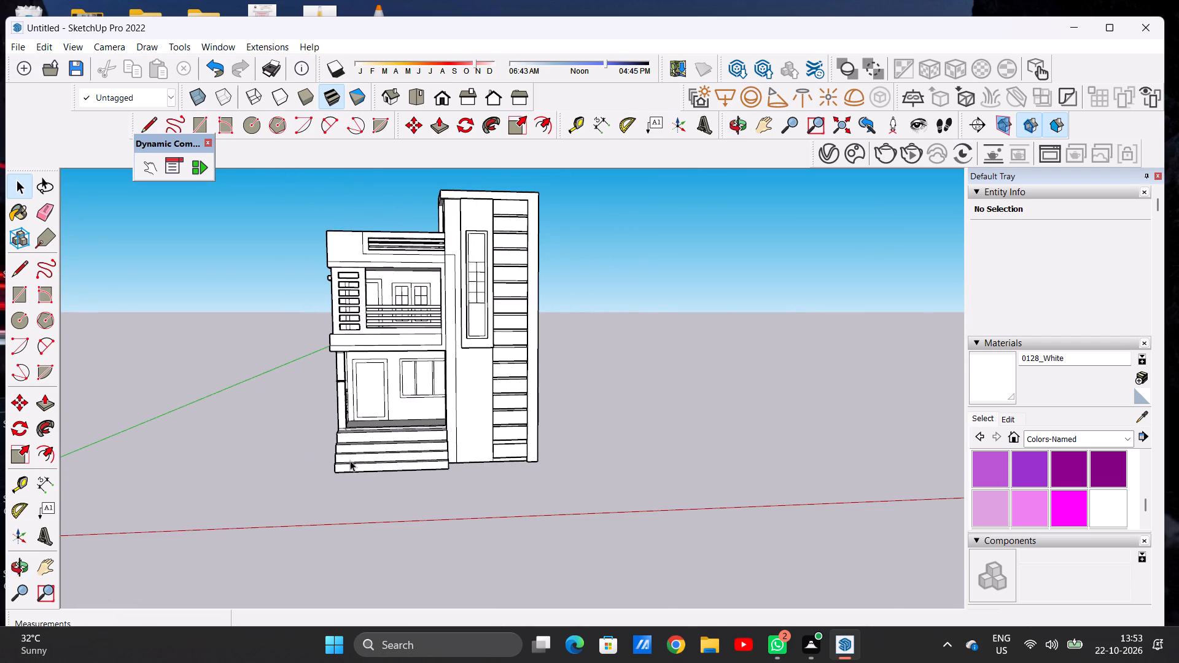
# Inspect the ground-floor porch from above and below, including its entrance steps, floor, railing, door, window and ceiling.
pyautogui.scroll(6, 350, 462)
pyautogui.moveTo(425, 355); pyautogui.dragTo(347, 468, button='middle')
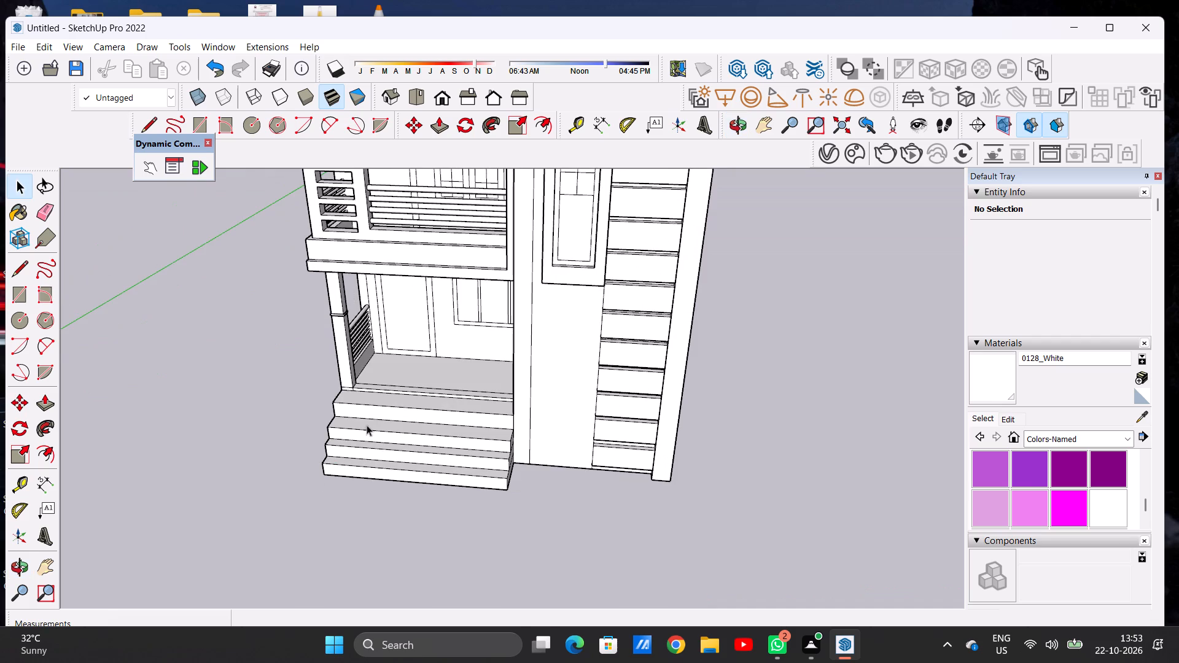
pyautogui.scroll(5, 366, 366)
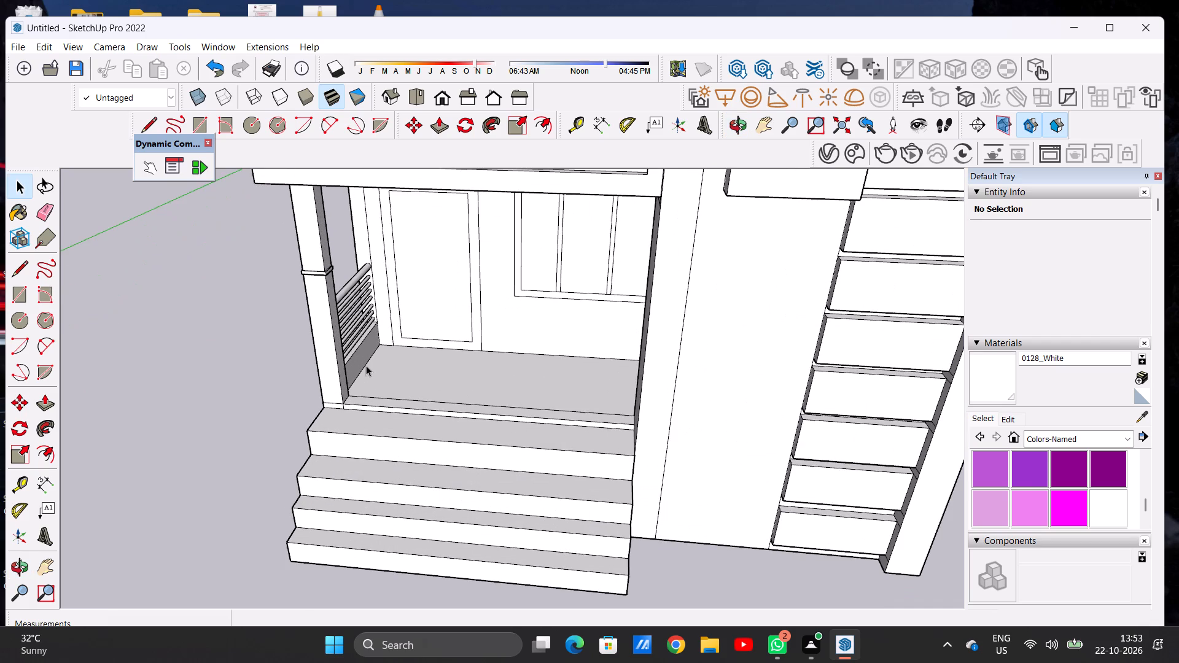
pyautogui.scroll(-4, 388, 373)
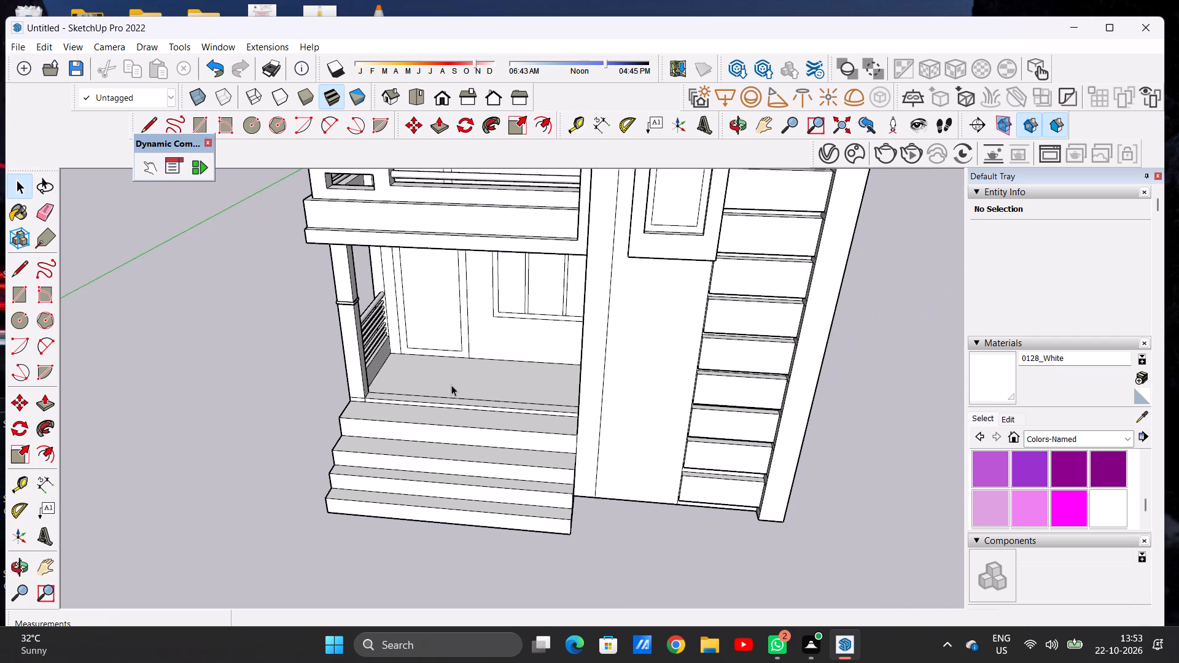
pyautogui.scroll(-2, 451, 392)
pyautogui.moveTo(451, 414); pyautogui.dragTo(619, 298, button='middle')
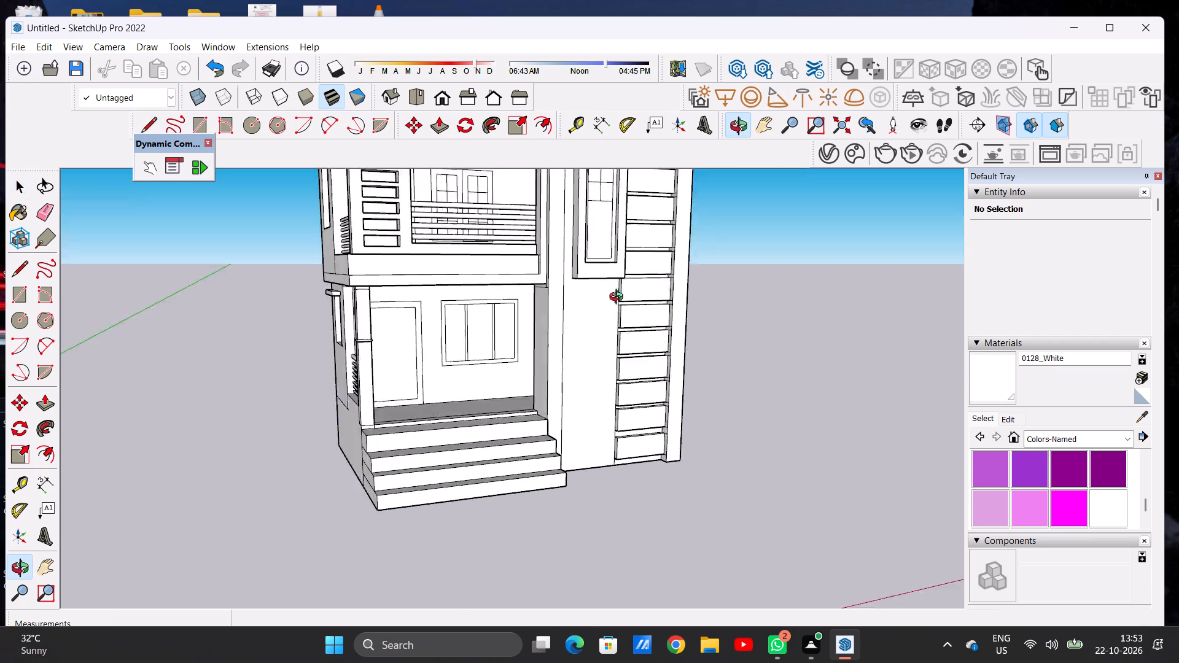
pyautogui.moveTo(619, 298); pyautogui.dragTo(701, 228, button='middle')
pyautogui.scroll(7, 504, 370)
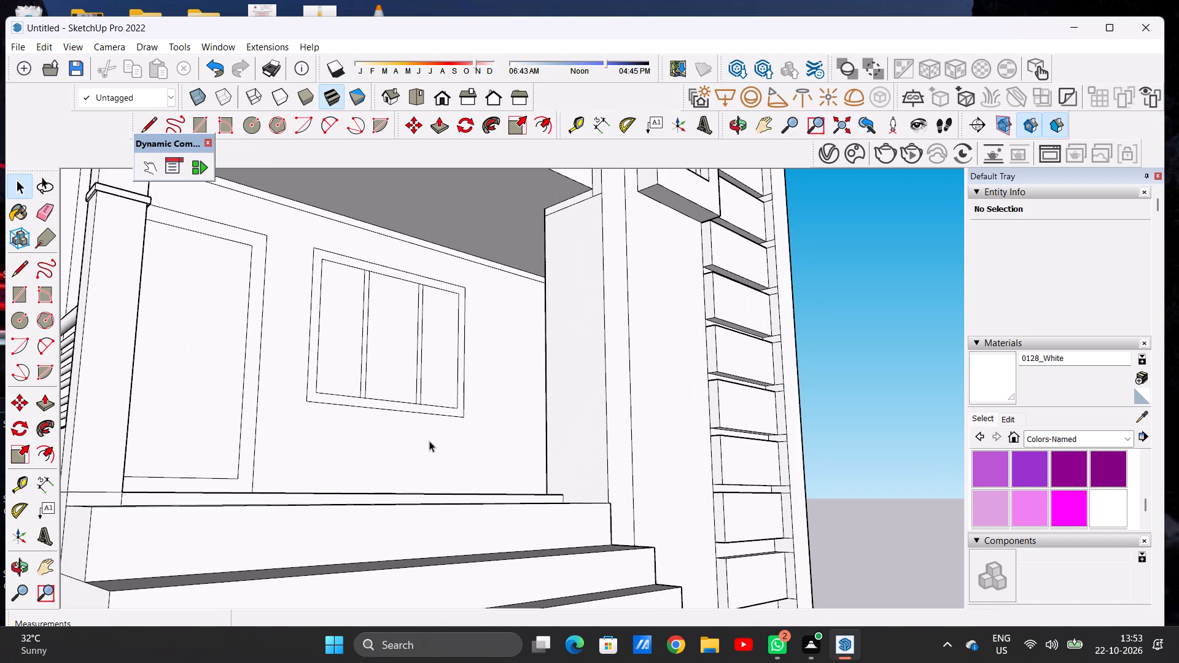
pyautogui.scroll(-6, 443, 386)
pyautogui.moveTo(527, 356); pyautogui.dragTo(351, 433, button='middle')
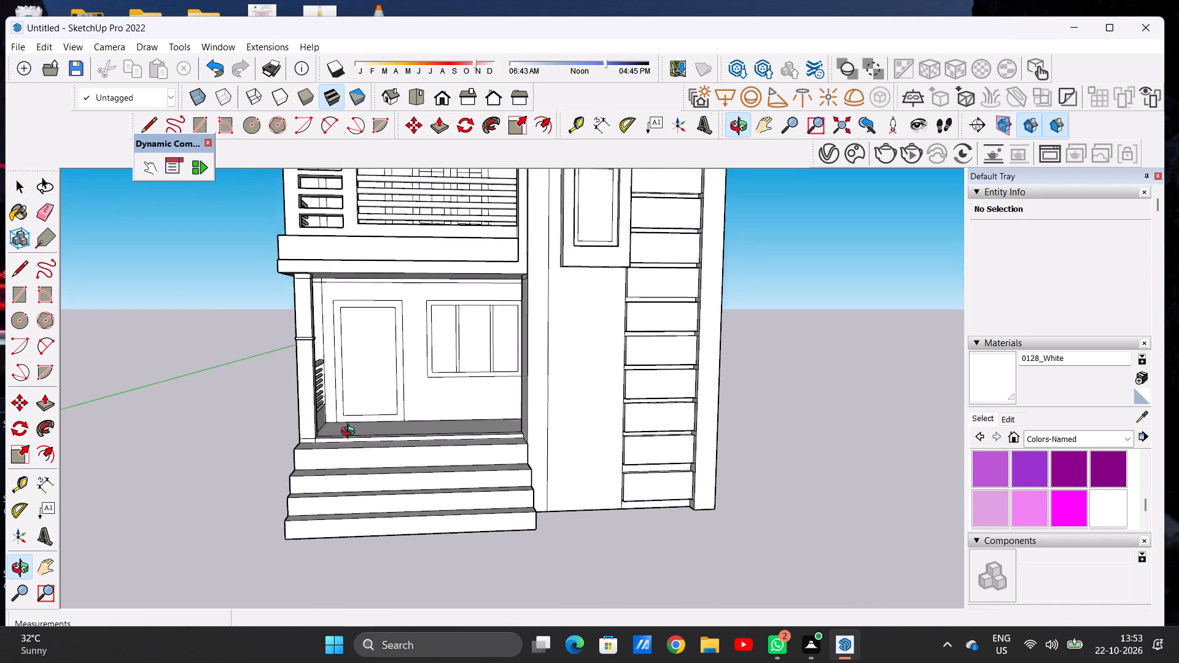
pyautogui.moveTo(351, 433); pyautogui.dragTo(344, 442, button='middle')
# Review the complete front elevation of the house, from the entrance steps to the top of the tall block.
pyautogui.scroll(-11, 379, 471)
pyautogui.scroll(6, 501, 362)
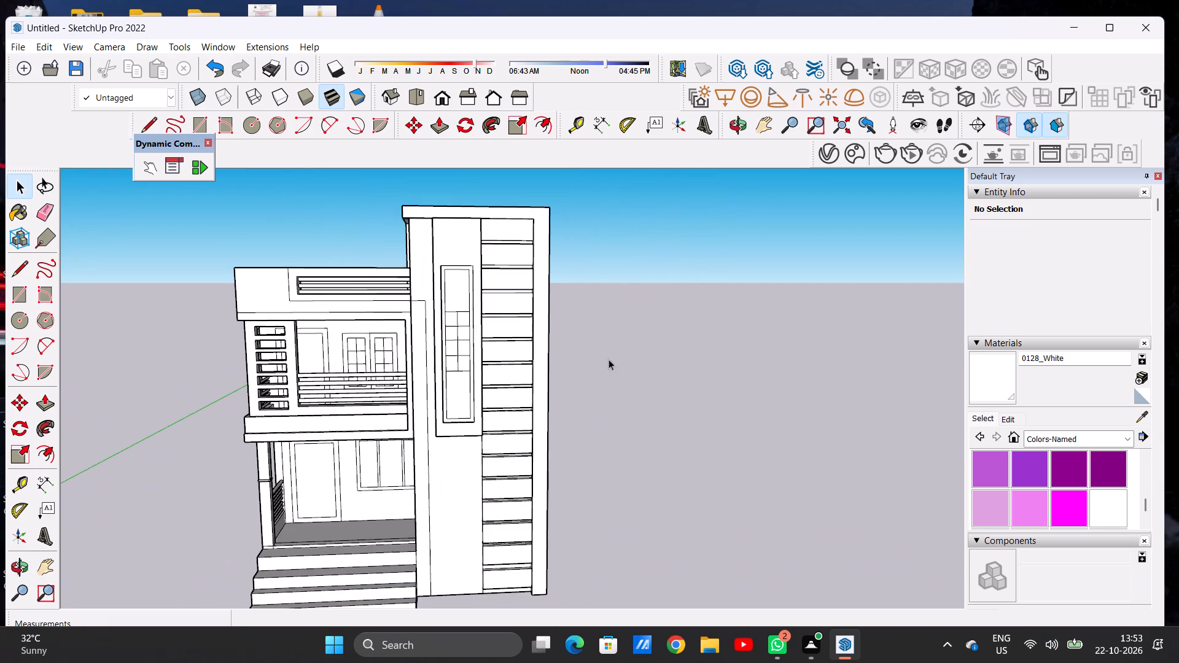
pyautogui.moveTo(509, 374); pyautogui.dragTo(492, 352, button='middle')
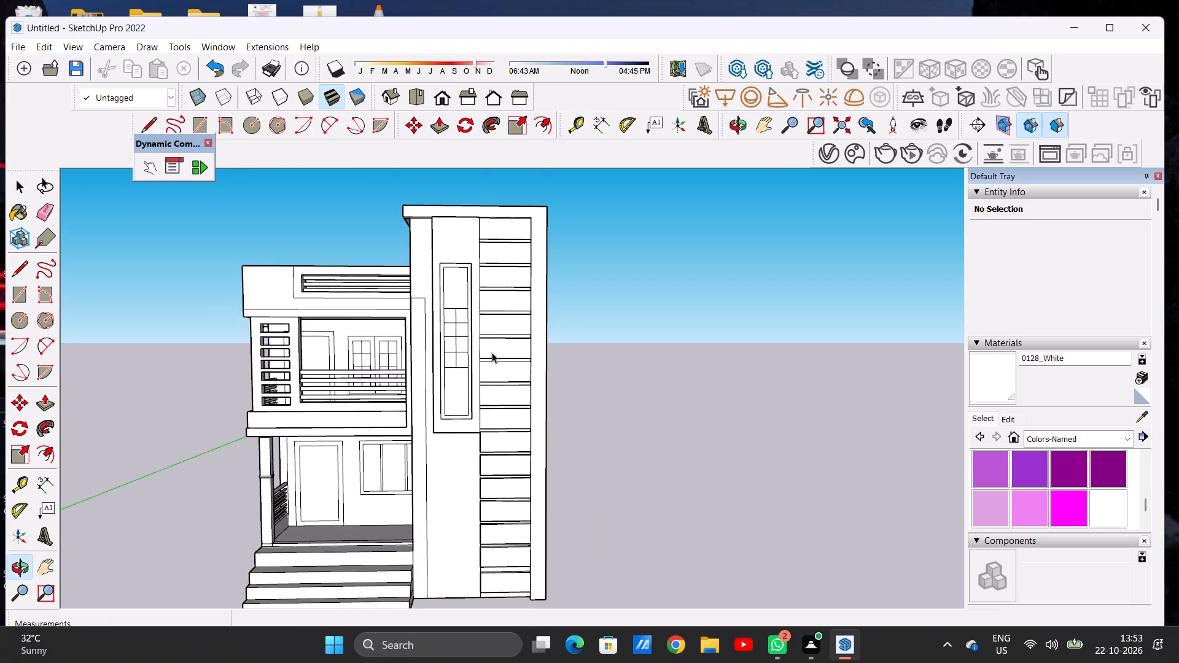
pyautogui.scroll(-6, 492, 352)
pyautogui.scroll(4, 482, 420)
pyautogui.scroll(-4, 475, 438)
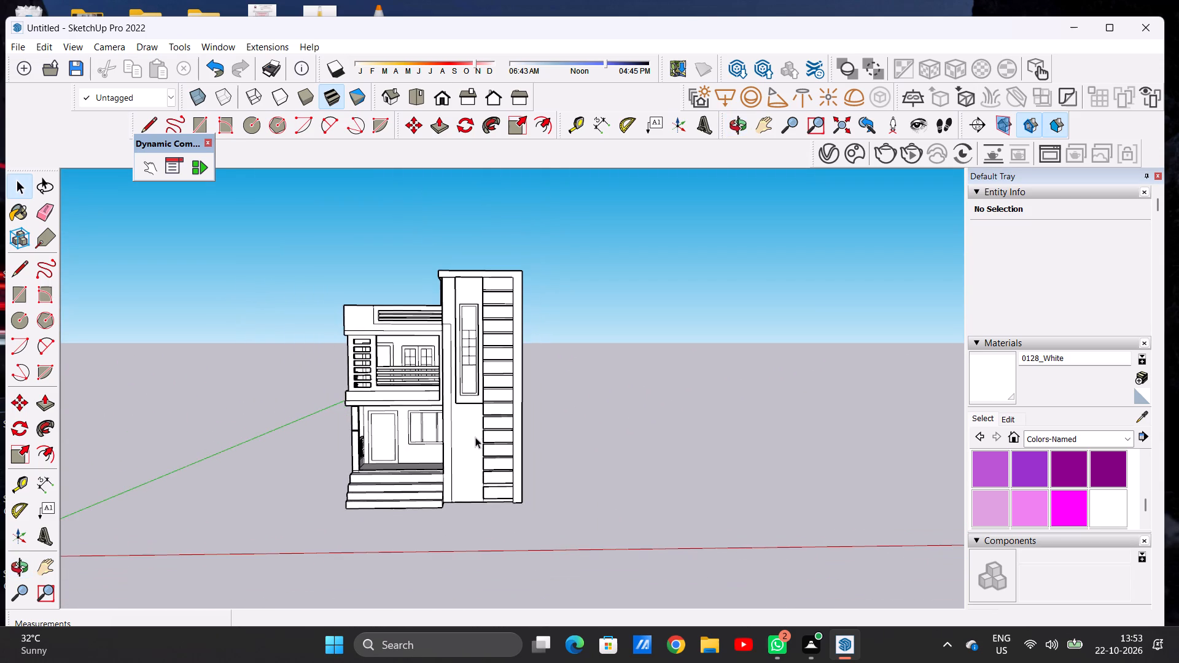
pyautogui.scroll(6, 476, 416)
pyautogui.scroll(-4, 476, 416)
pyautogui.scroll(4, 491, 324)
pyautogui.scroll(-3, 490, 324)
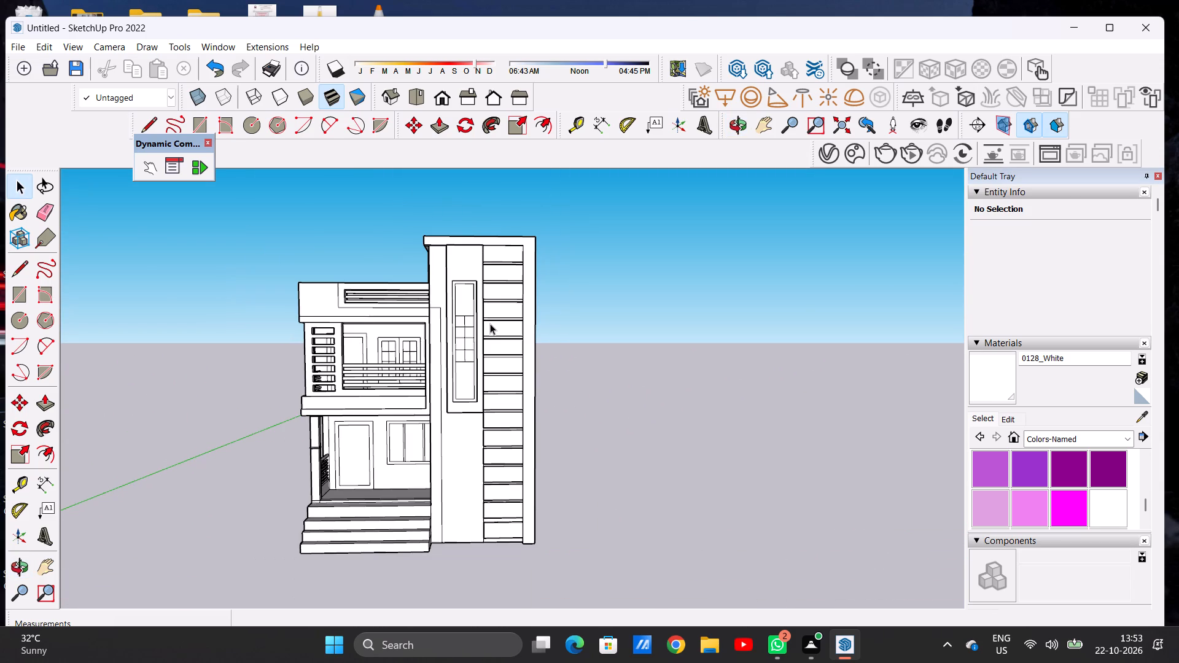
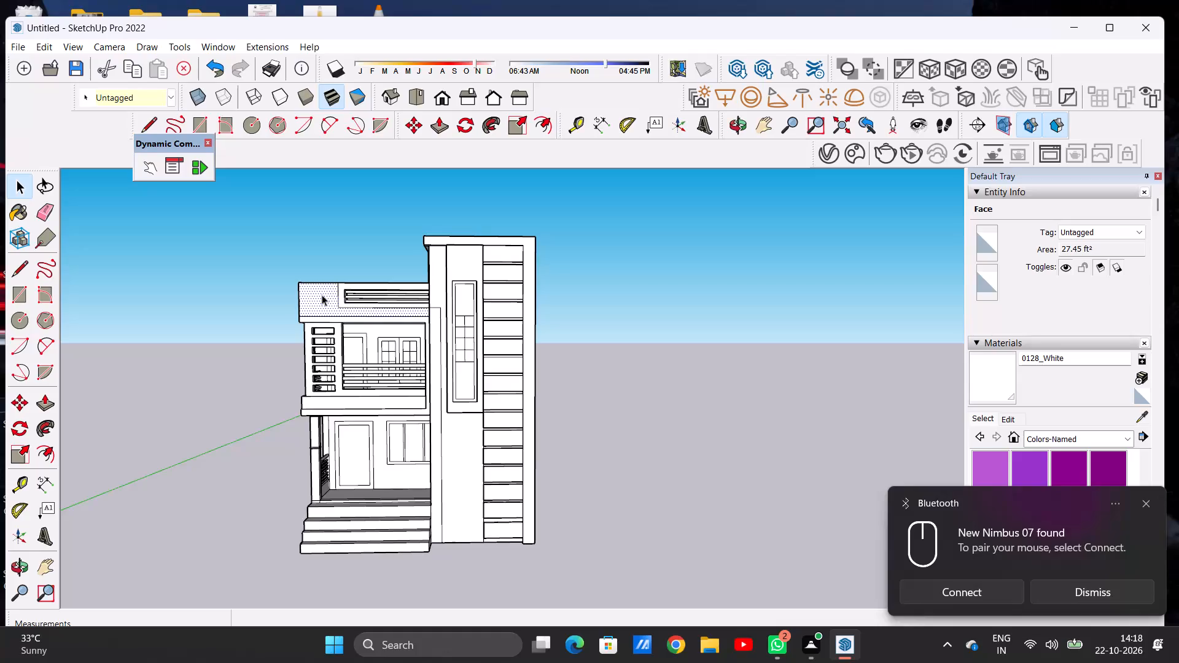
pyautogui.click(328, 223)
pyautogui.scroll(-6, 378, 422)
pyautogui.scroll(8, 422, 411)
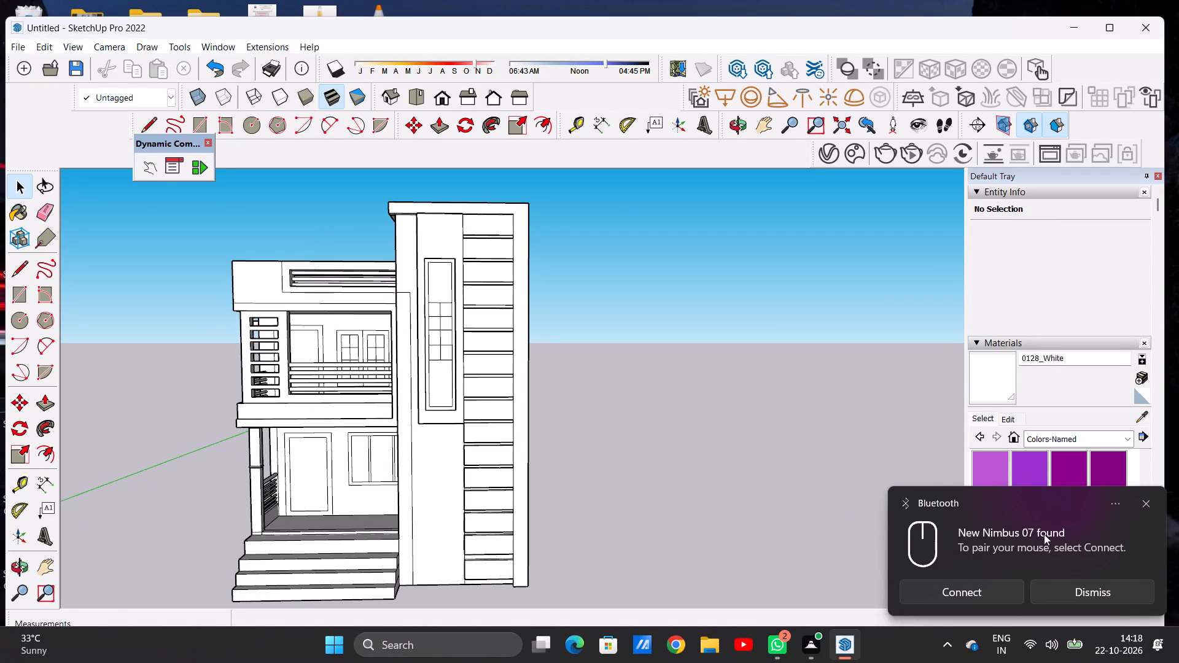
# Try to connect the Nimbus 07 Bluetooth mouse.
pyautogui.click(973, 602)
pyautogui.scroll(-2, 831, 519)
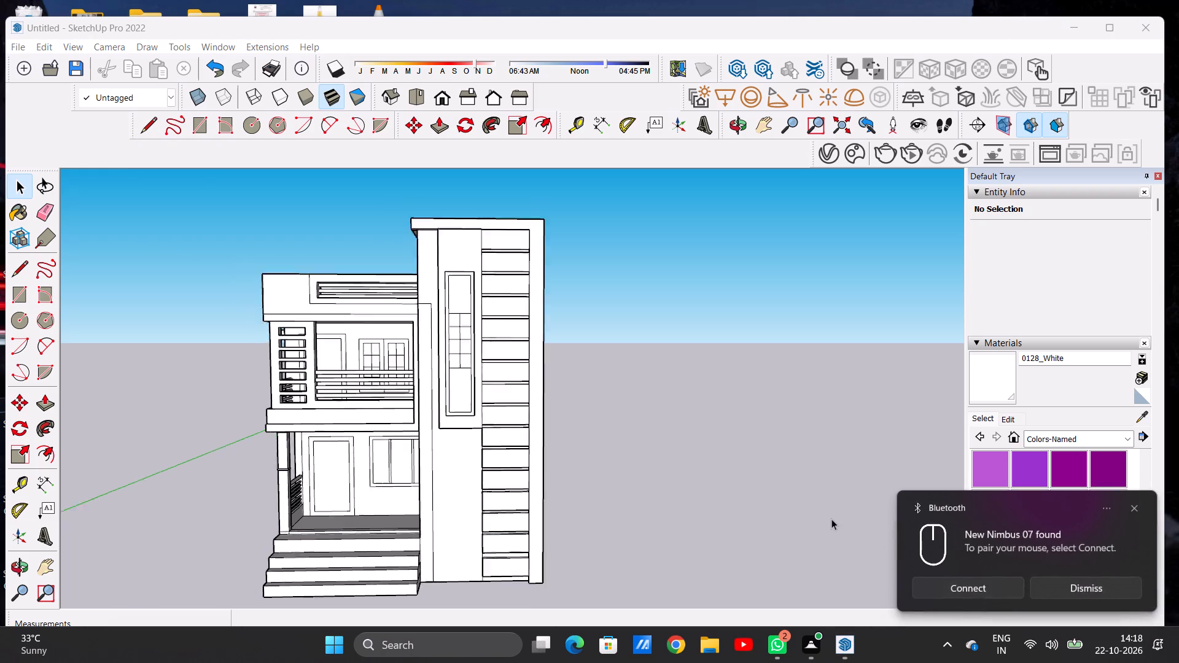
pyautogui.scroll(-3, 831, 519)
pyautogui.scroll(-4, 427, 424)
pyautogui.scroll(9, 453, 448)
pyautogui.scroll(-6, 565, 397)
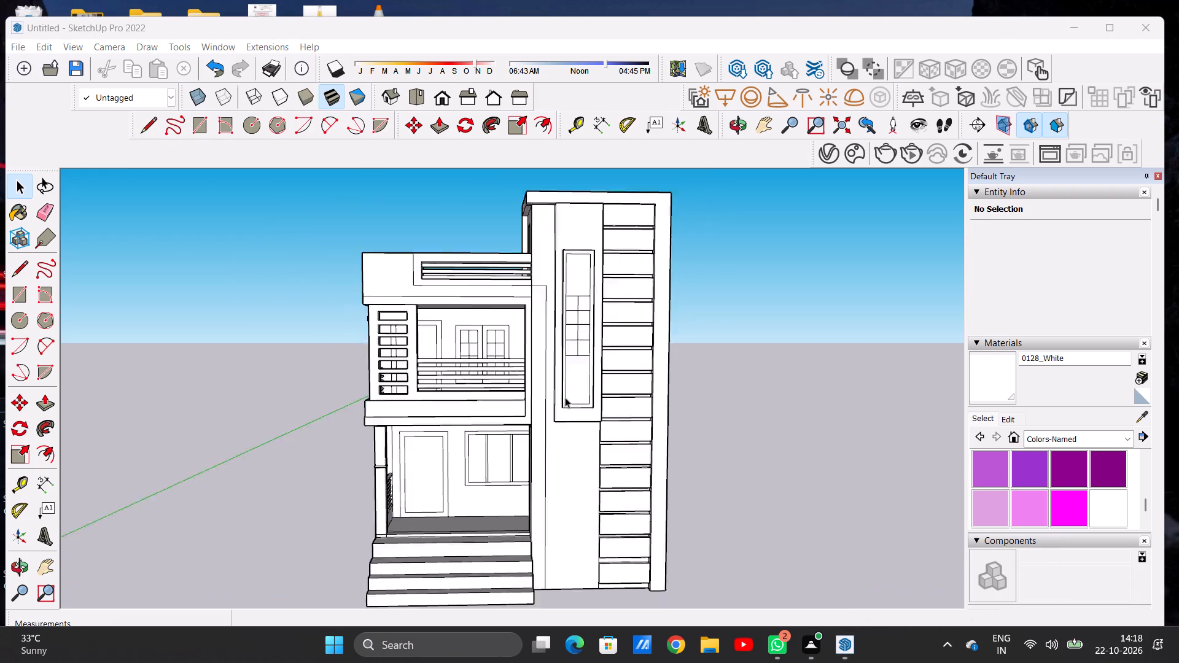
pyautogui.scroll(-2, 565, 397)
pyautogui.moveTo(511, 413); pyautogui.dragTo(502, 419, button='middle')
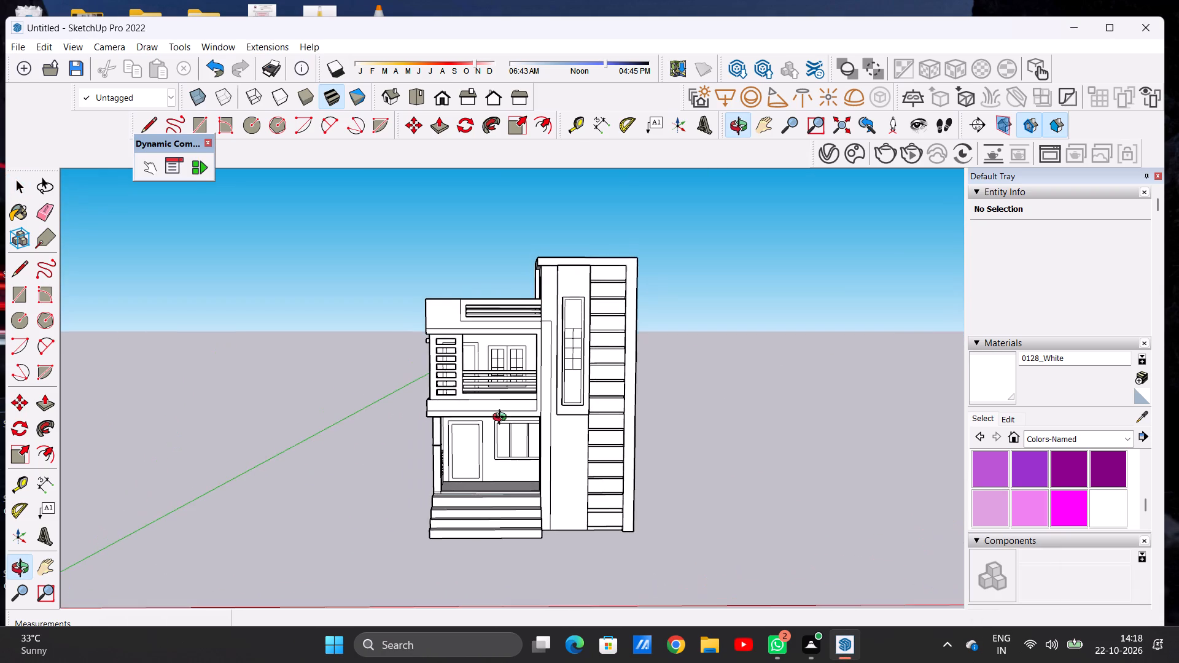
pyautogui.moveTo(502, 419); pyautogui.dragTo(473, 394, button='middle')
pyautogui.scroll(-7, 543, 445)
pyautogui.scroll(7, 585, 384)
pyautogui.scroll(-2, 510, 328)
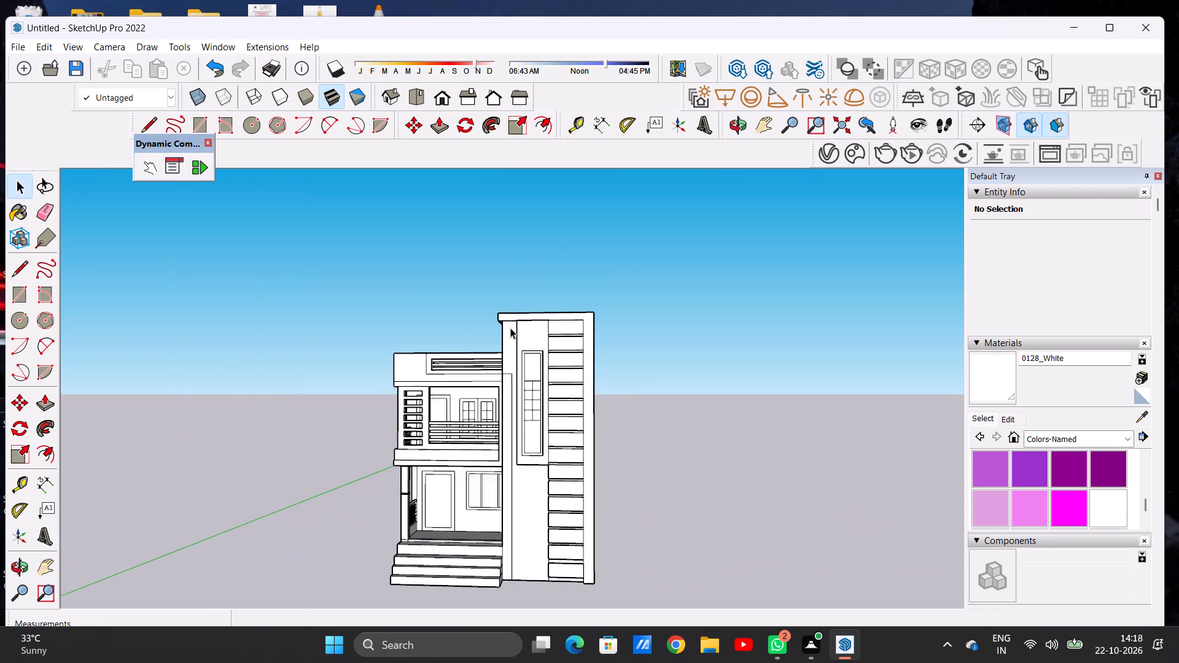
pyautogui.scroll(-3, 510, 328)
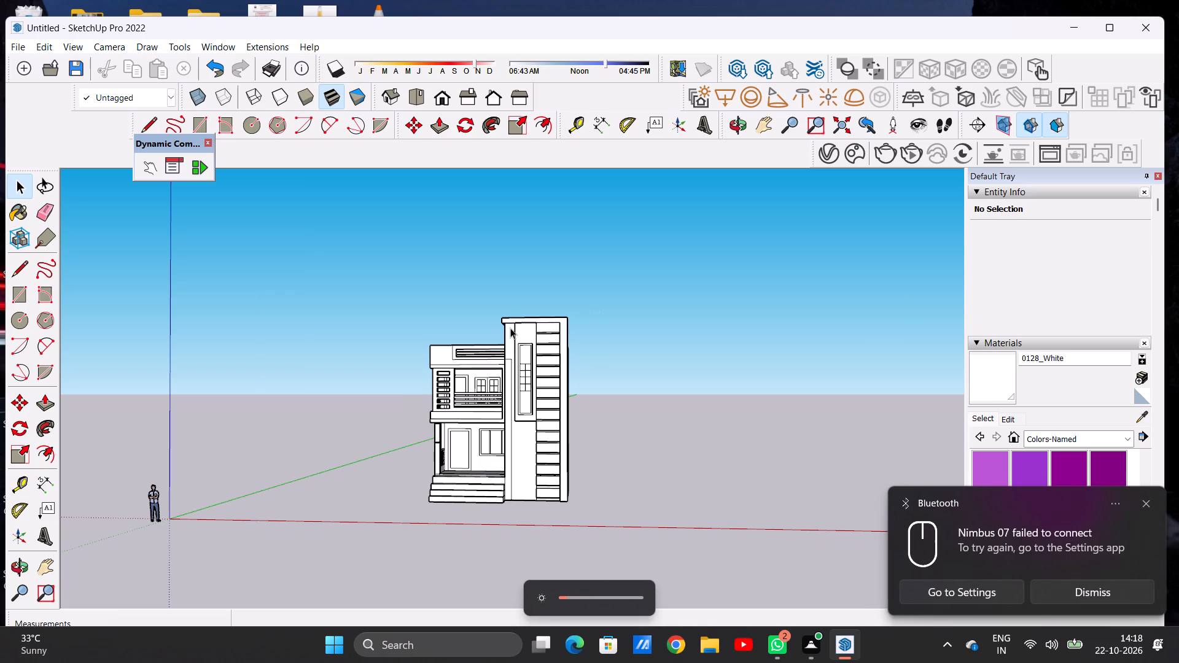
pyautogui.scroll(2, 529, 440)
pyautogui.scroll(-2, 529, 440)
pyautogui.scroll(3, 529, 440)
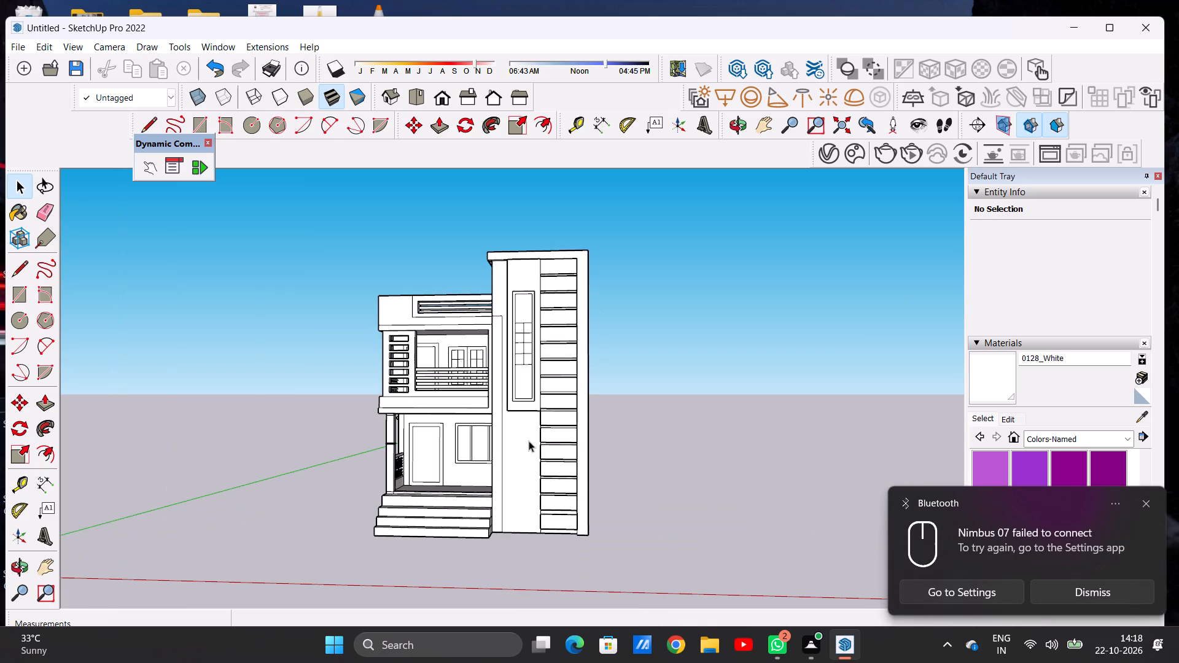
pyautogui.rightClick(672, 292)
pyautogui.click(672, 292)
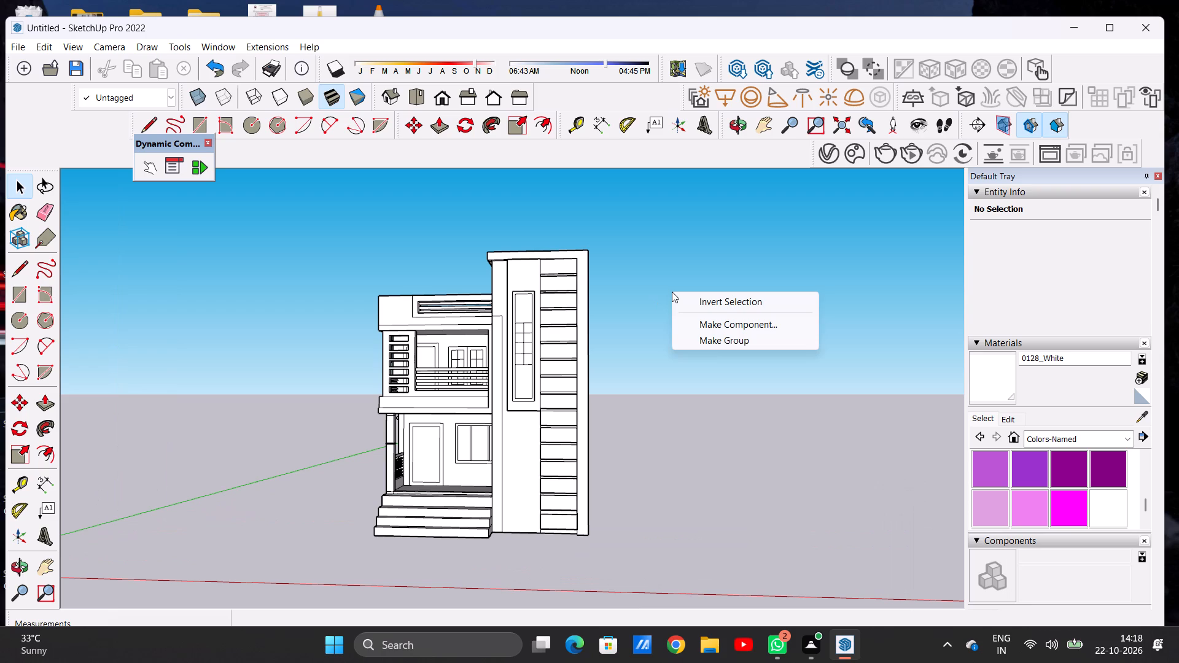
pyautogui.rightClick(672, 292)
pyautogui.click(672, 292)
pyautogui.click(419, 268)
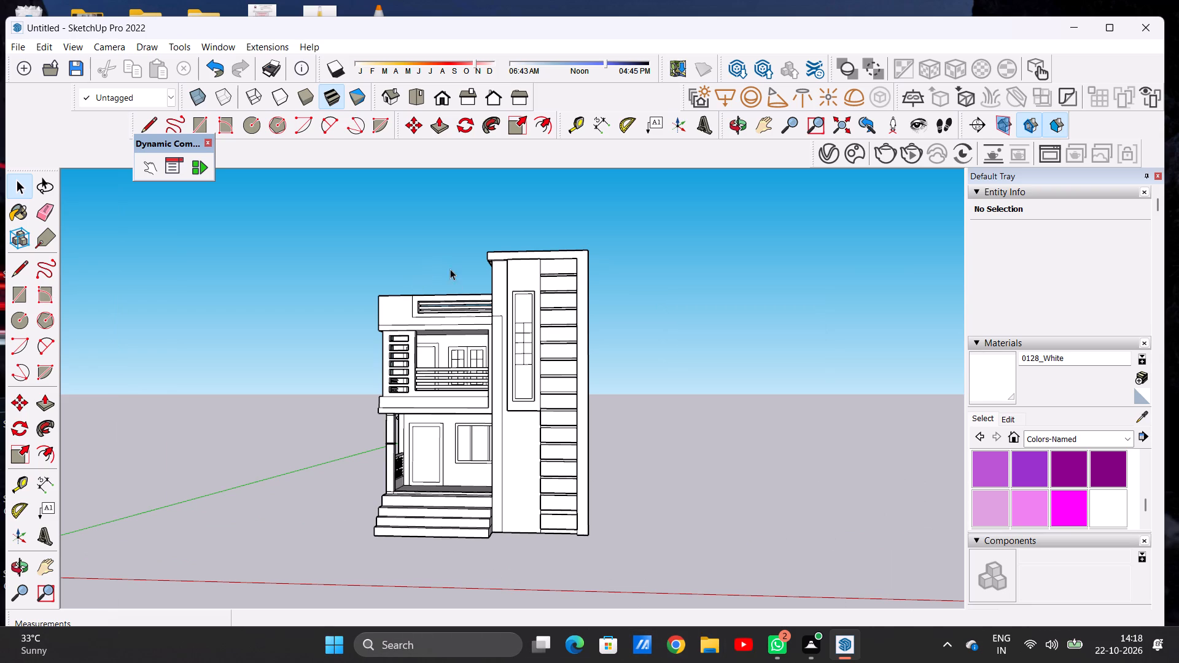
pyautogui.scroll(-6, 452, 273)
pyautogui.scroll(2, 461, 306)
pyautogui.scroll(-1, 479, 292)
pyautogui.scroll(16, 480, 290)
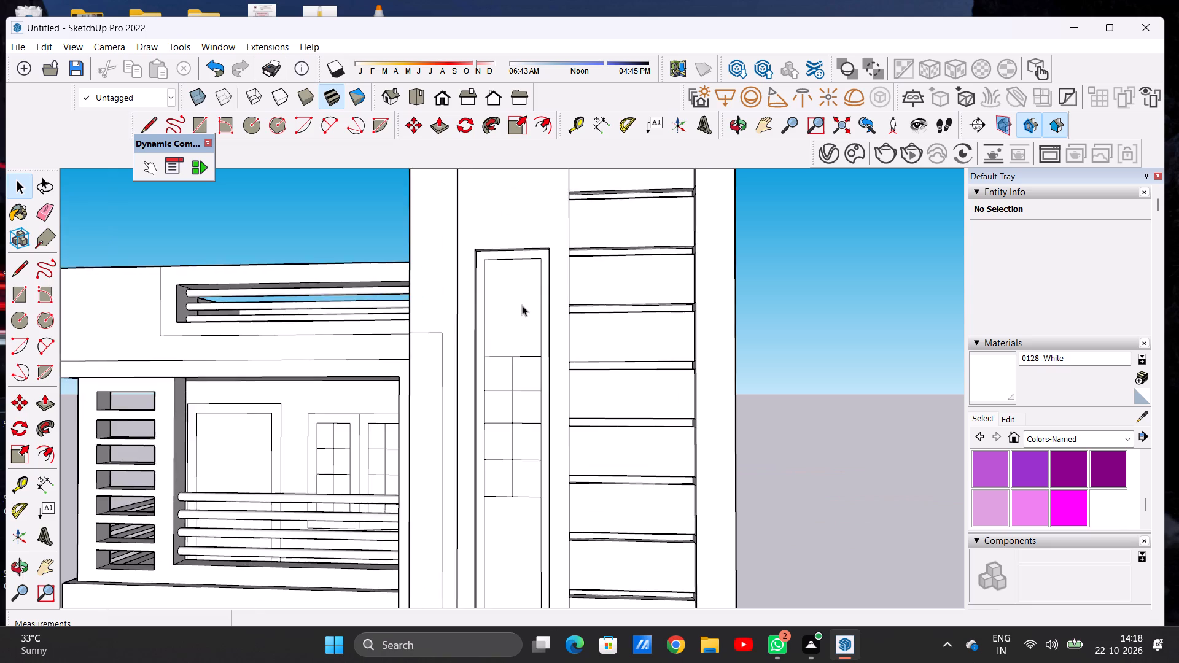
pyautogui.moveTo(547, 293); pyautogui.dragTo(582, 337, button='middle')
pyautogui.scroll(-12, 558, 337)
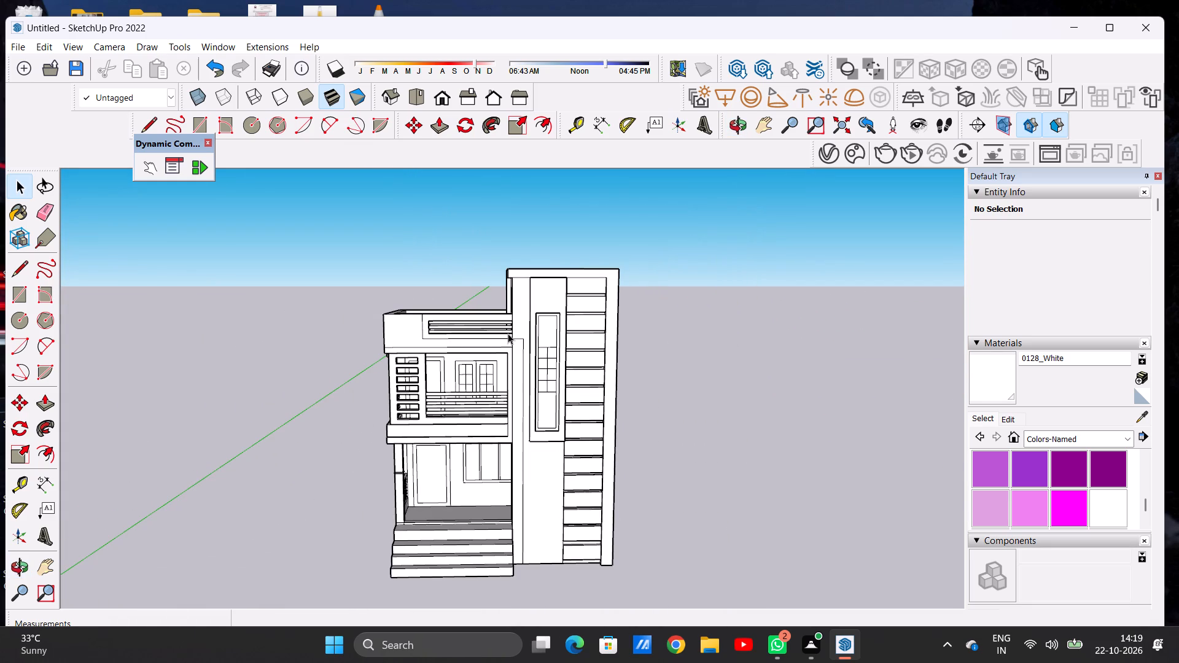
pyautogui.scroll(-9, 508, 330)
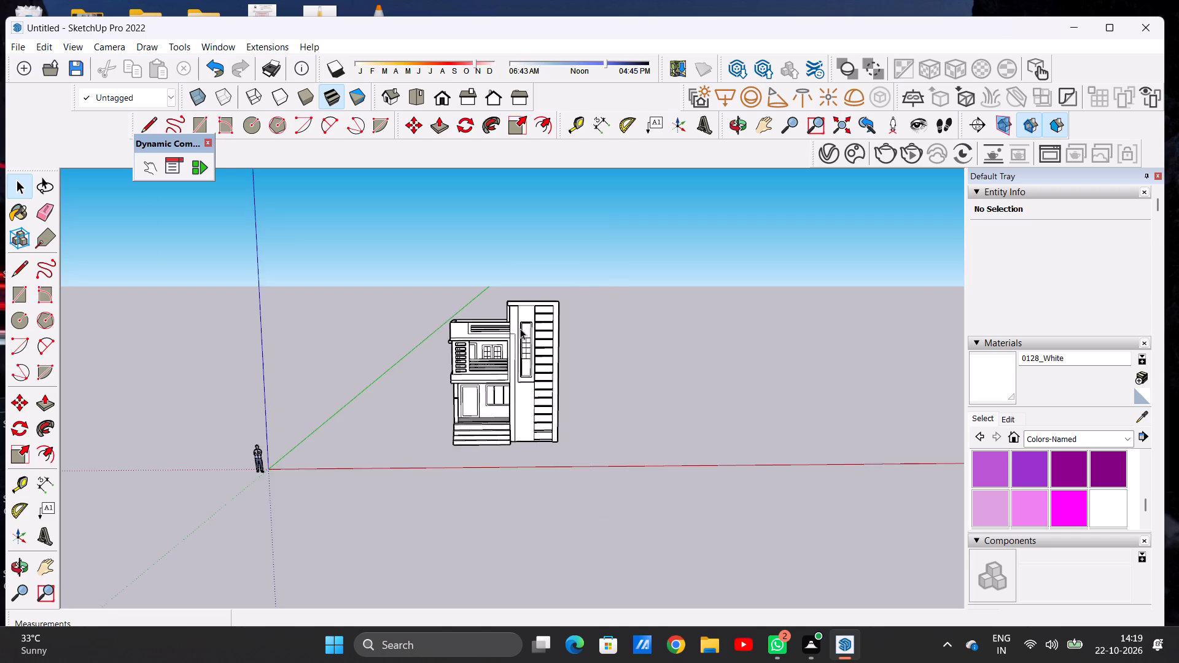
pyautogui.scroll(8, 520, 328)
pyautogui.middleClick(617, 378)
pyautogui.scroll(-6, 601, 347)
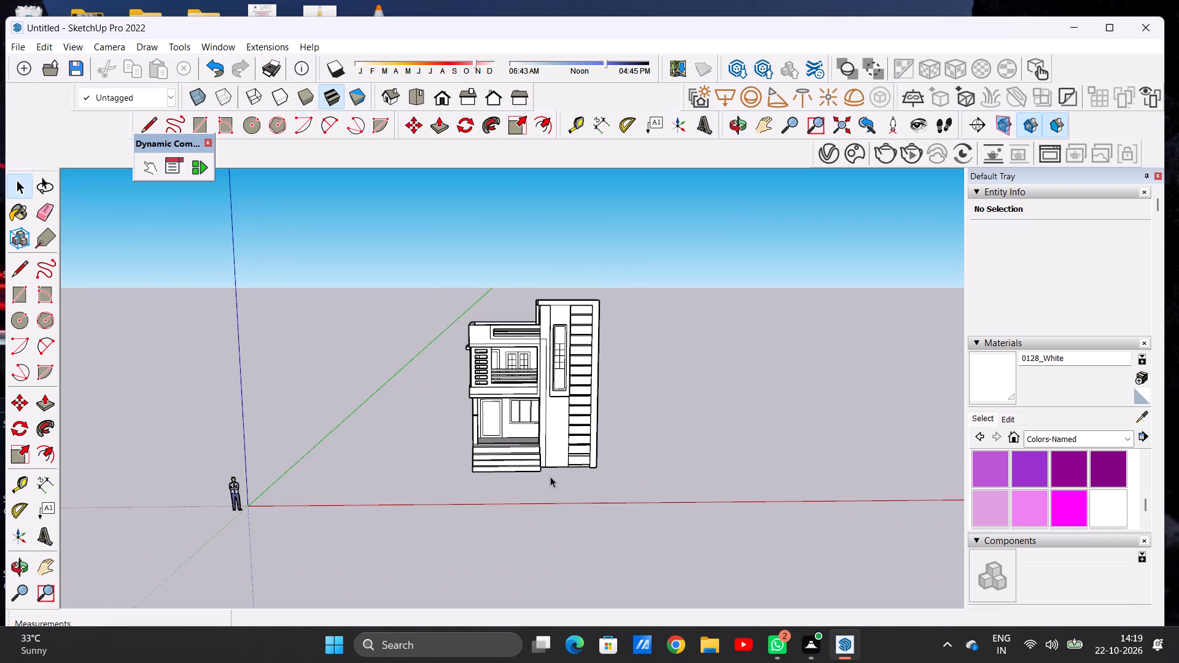
# Draw a narrow vertical rectangle about 2 9/16" by 5' 3 1/4" on the porch pillar's inner face, rising from the porch floor.
pyautogui.scroll(6, 550, 476)
pyautogui.scroll(8, 467, 440)
pyautogui.moveTo(471, 397); pyautogui.dragTo(435, 494, button='middle')
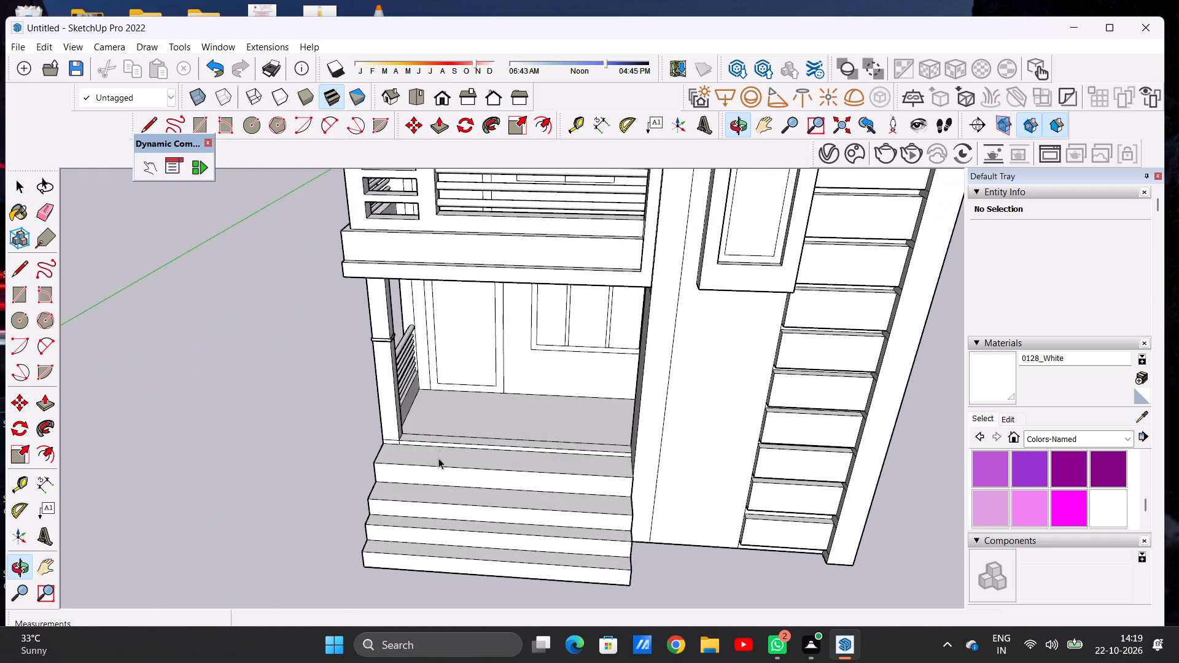
pyautogui.scroll(5, 438, 419)
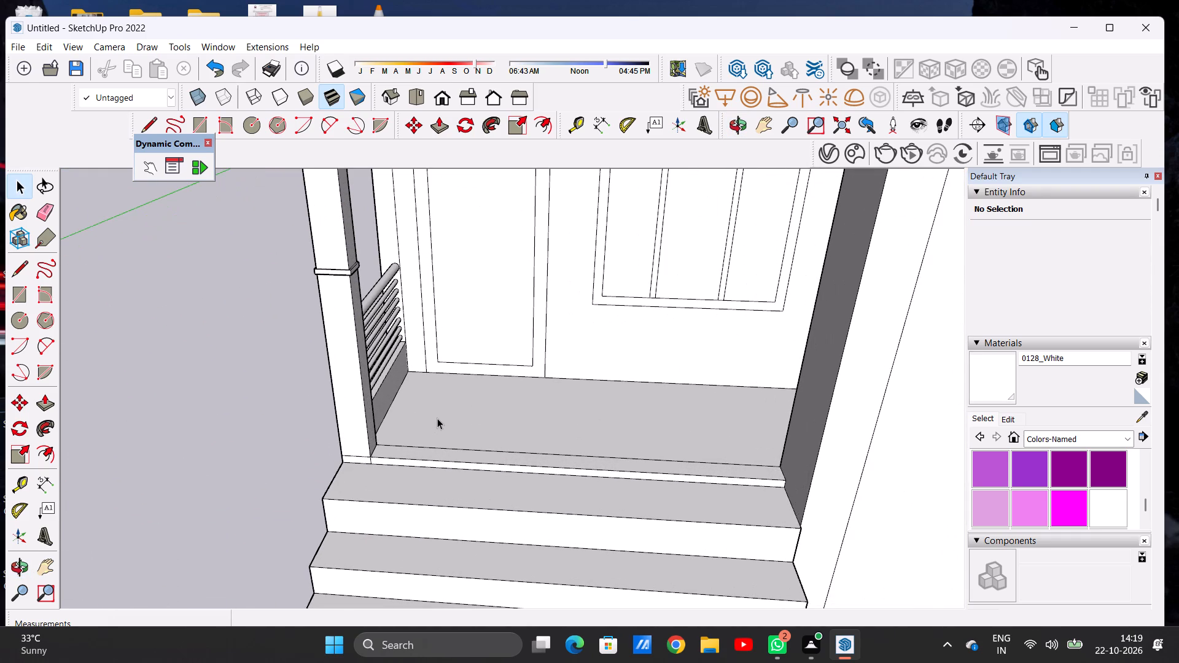
pyautogui.scroll(-3, 423, 447)
pyautogui.moveTo(430, 448); pyautogui.dragTo(430, 406, button='middle')
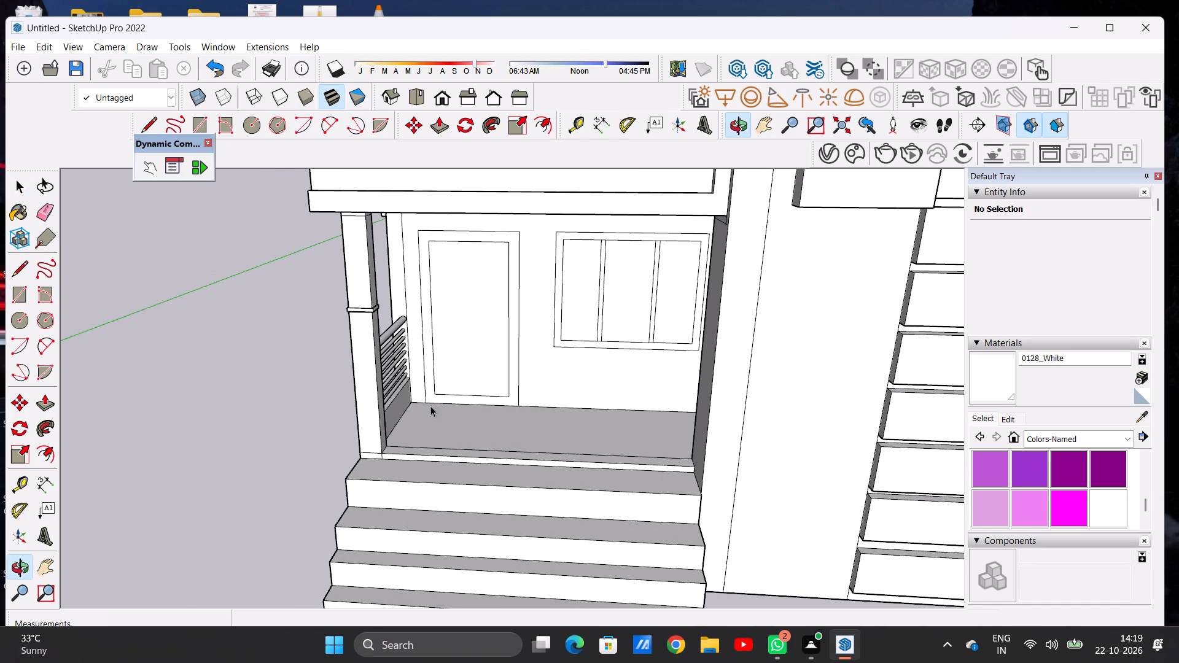
pyautogui.scroll(-4, 430, 406)
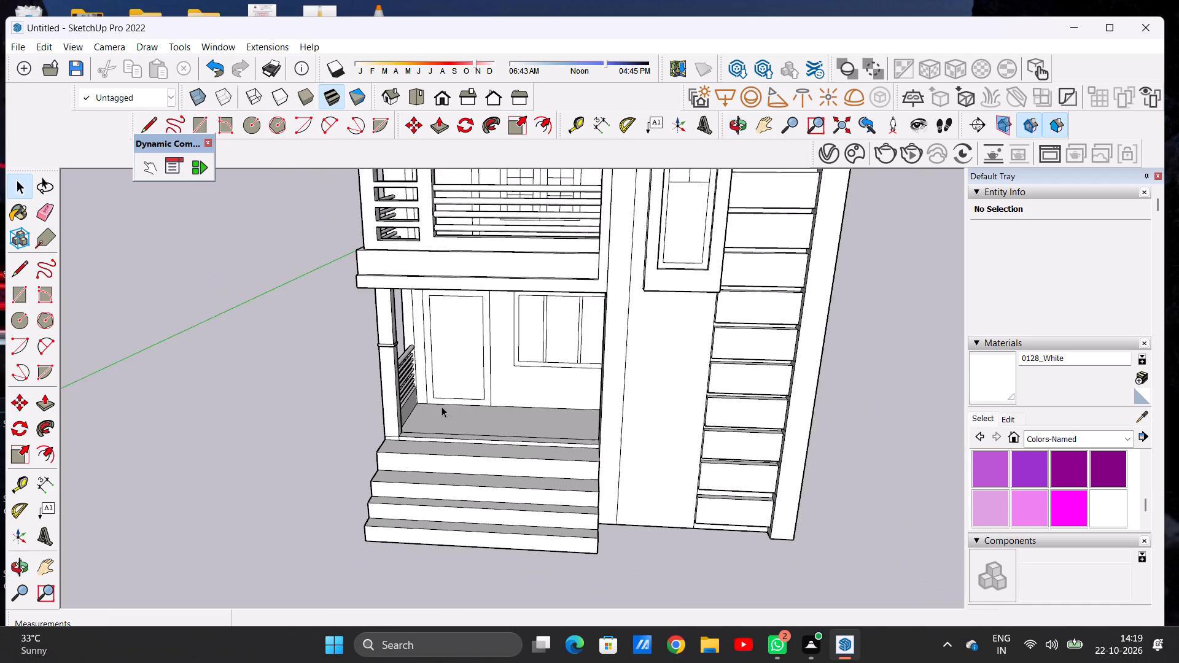
pyautogui.moveTo(432, 406); pyautogui.dragTo(314, 357, button='middle')
pyautogui.scroll(12, 428, 365)
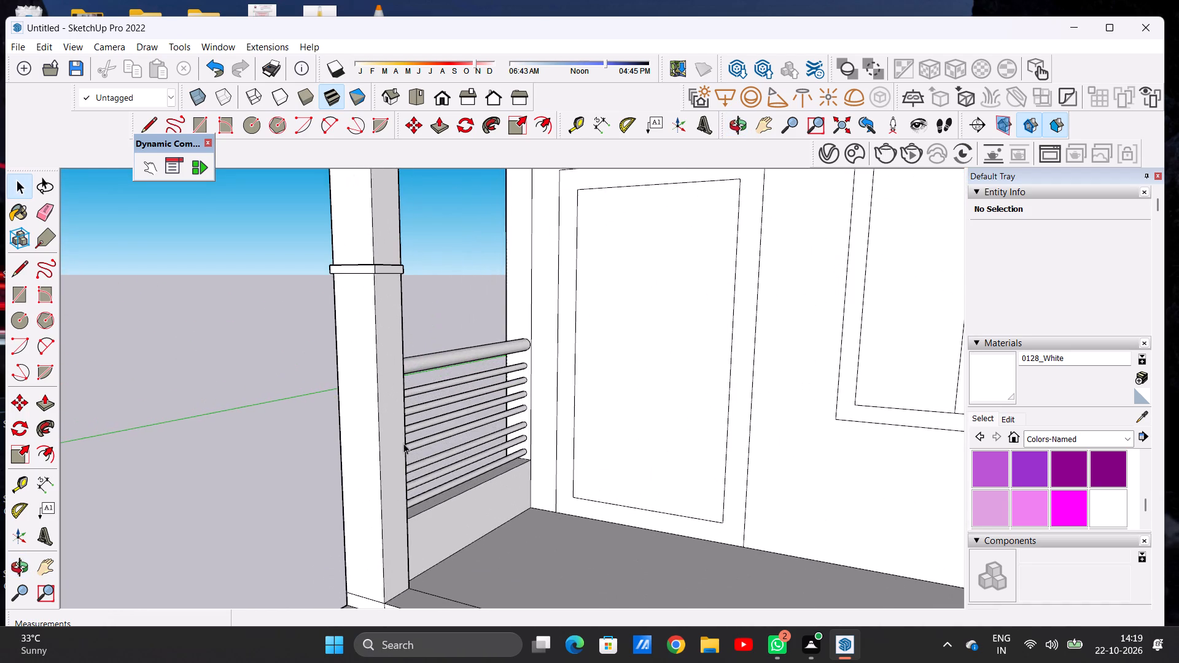
pyautogui.scroll(-4, 403, 470)
pyautogui.moveTo(397, 470); pyautogui.dragTo(347, 482, button='middle')
pyautogui.scroll(3, 393, 482)
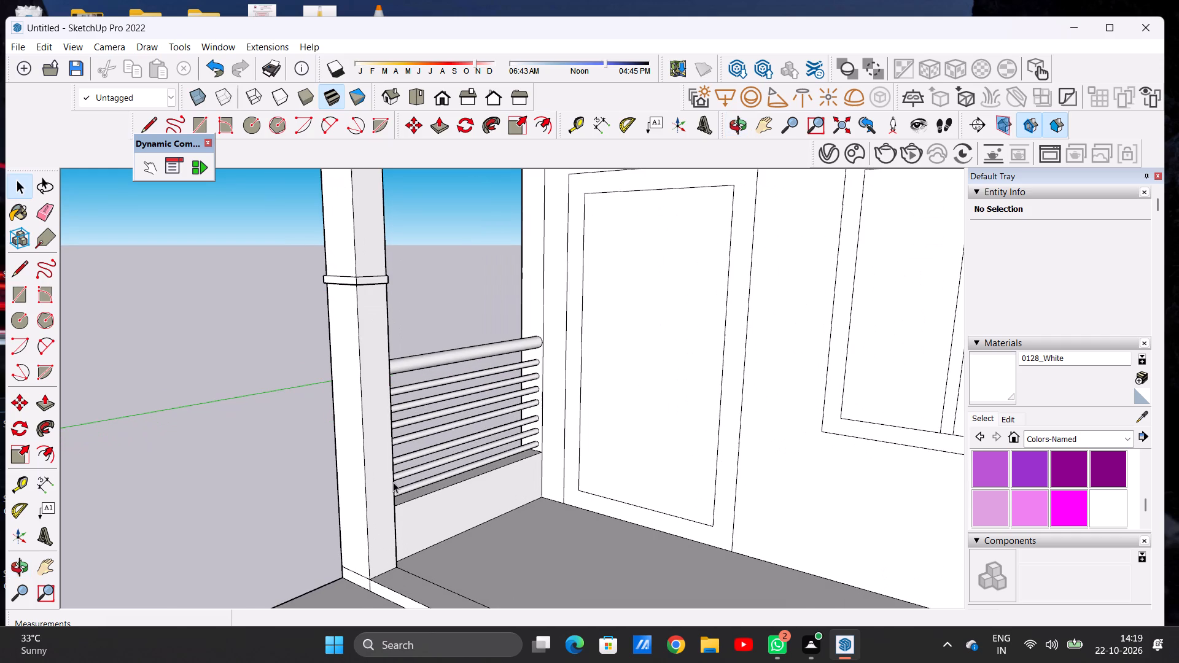
pyautogui.press('r')
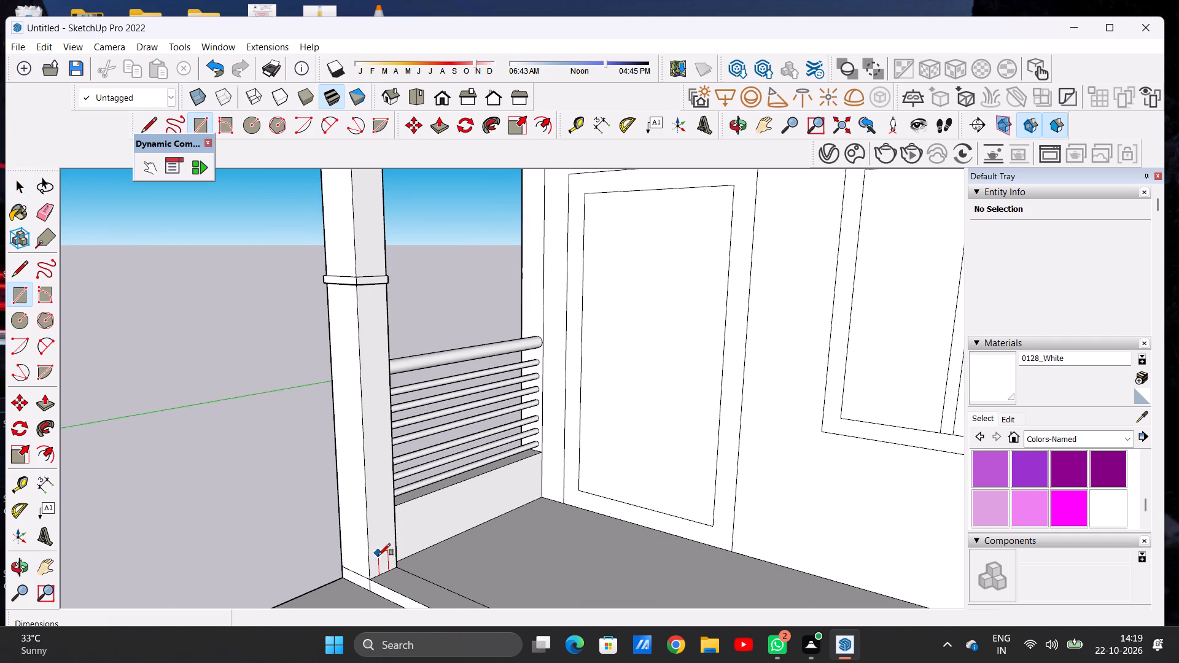
pyautogui.scroll(1, 379, 556)
pyautogui.scroll(-1, 379, 556)
pyautogui.scroll(12, 379, 556)
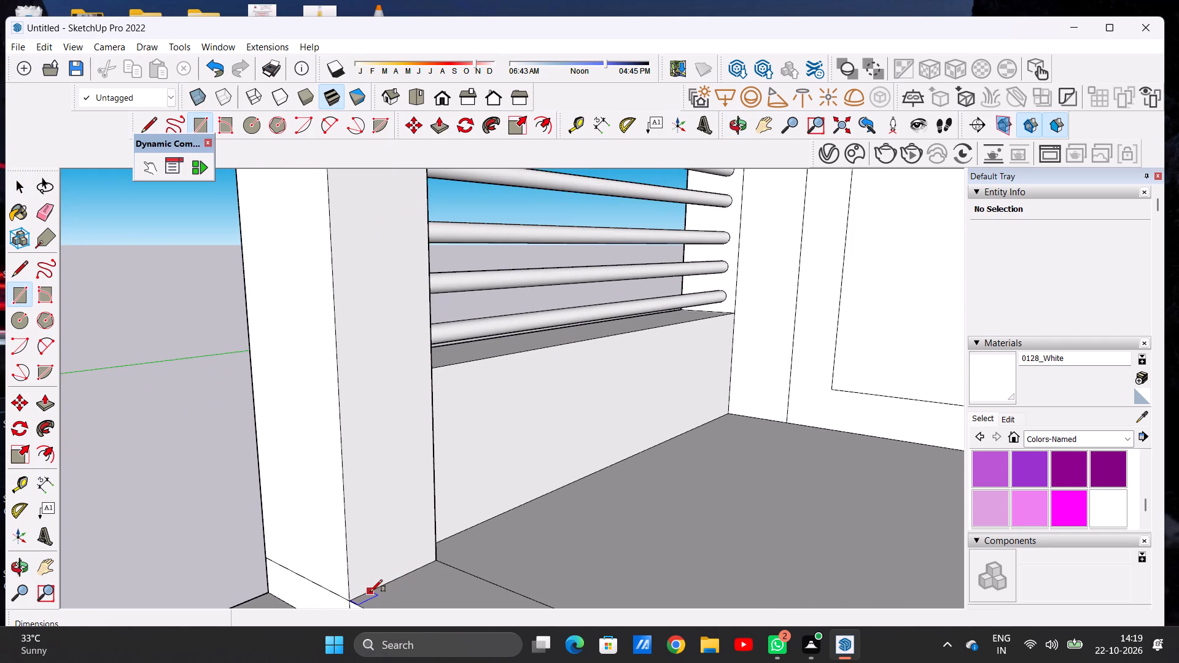
pyautogui.click(370, 592)
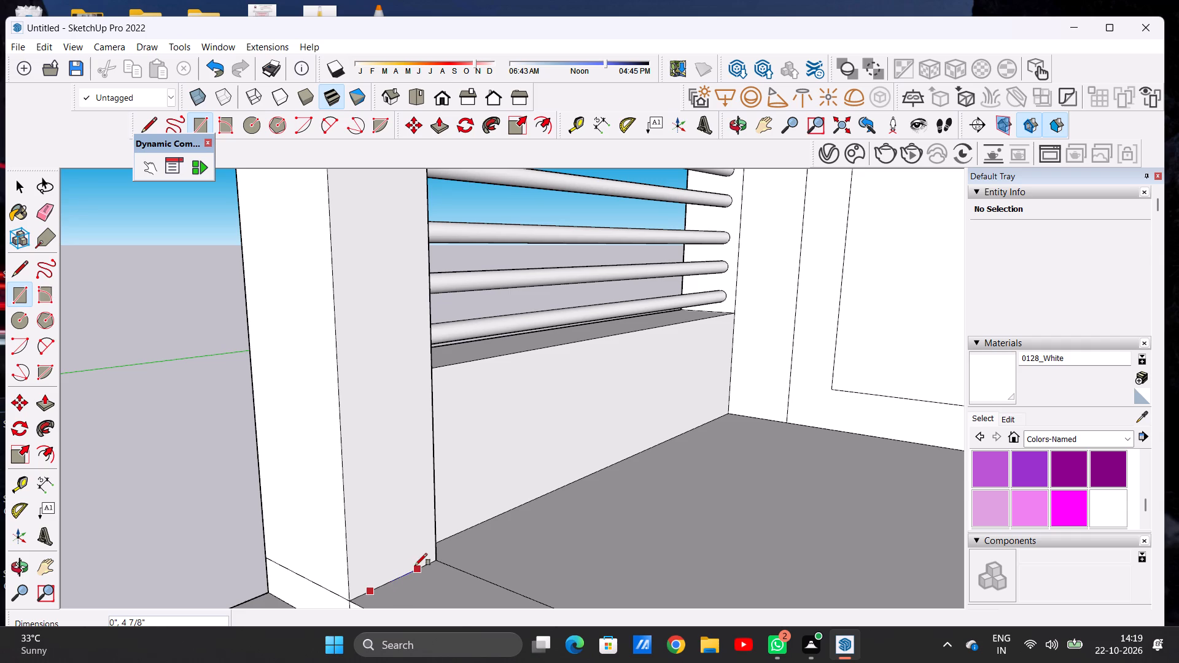
pyautogui.click(415, 564)
pyautogui.scroll(-15, 396, 448)
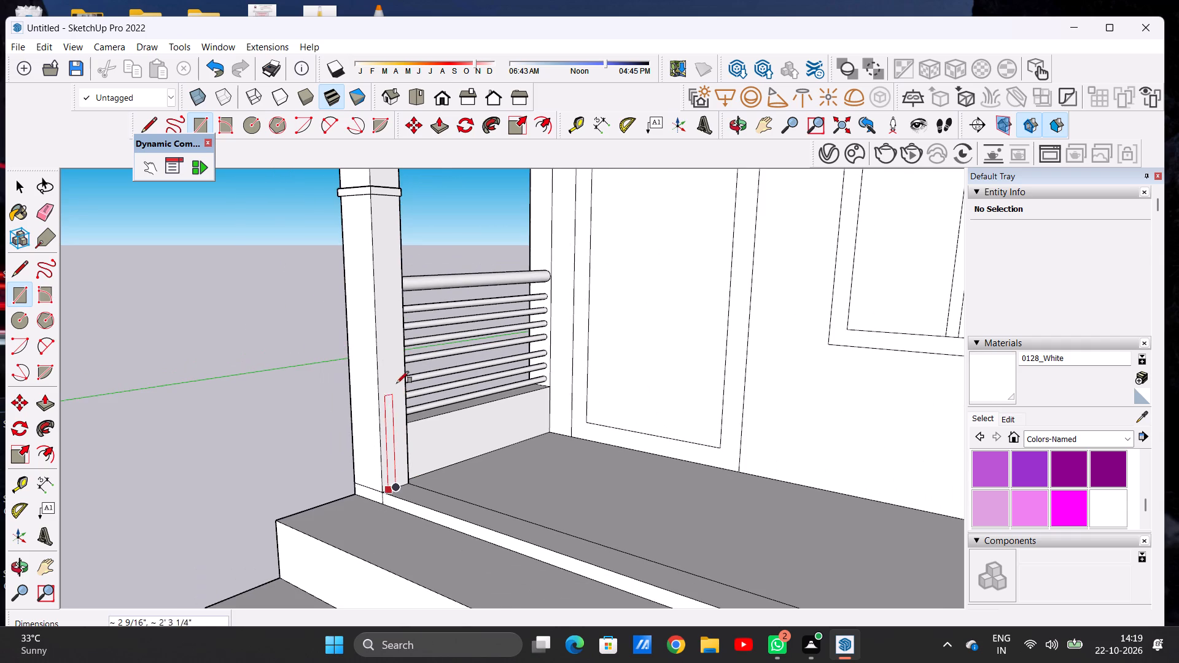
pyautogui.scroll(5, 395, 236)
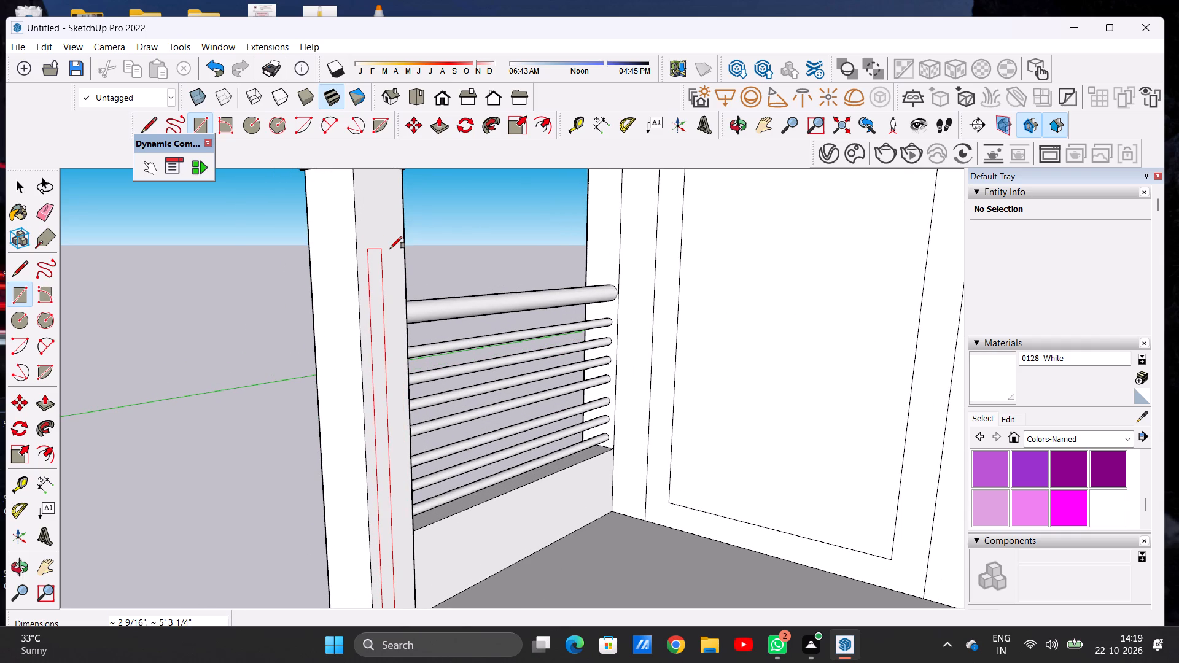
pyautogui.click(390, 248)
pyautogui.press('space')
# Copy the narrow rectangle about 13' 3" across the porch entrance, from the pillar onto the facing wall at floor level.
pyautogui.scroll(-14, 379, 343)
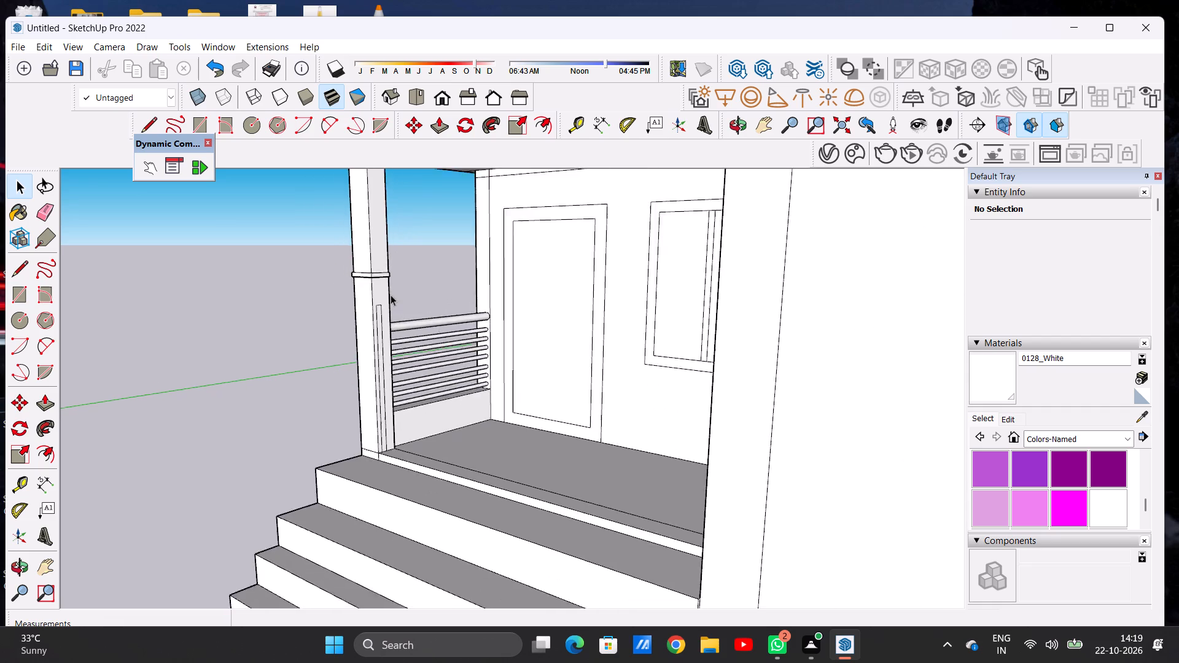
pyautogui.scroll(-2, 391, 295)
pyautogui.moveTo(399, 344); pyautogui.dragTo(605, 381, button='middle')
pyautogui.scroll(4, 562, 417)
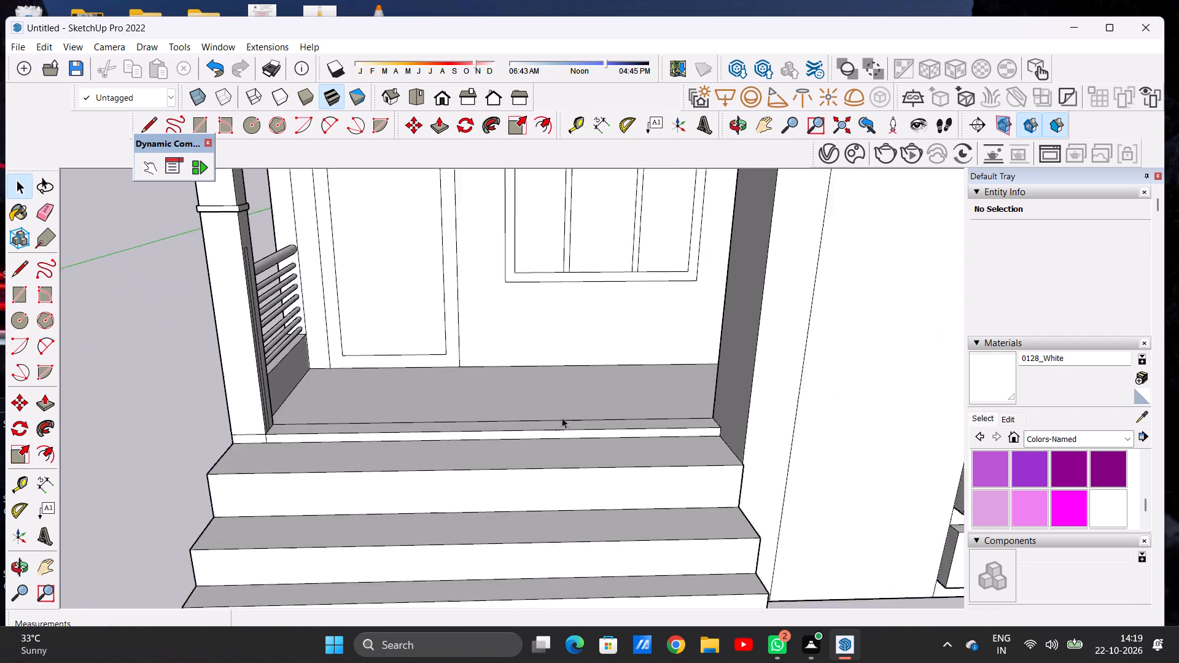
pyautogui.scroll(3, 562, 417)
pyautogui.moveTo(503, 430); pyautogui.dragTo(418, 513, button='middle')
pyautogui.scroll(3, 270, 401)
pyautogui.scroll(-1, 269, 398)
pyautogui.scroll(6, 269, 398)
pyautogui.scroll(-1, 192, 410)
pyautogui.scroll(5, 192, 410)
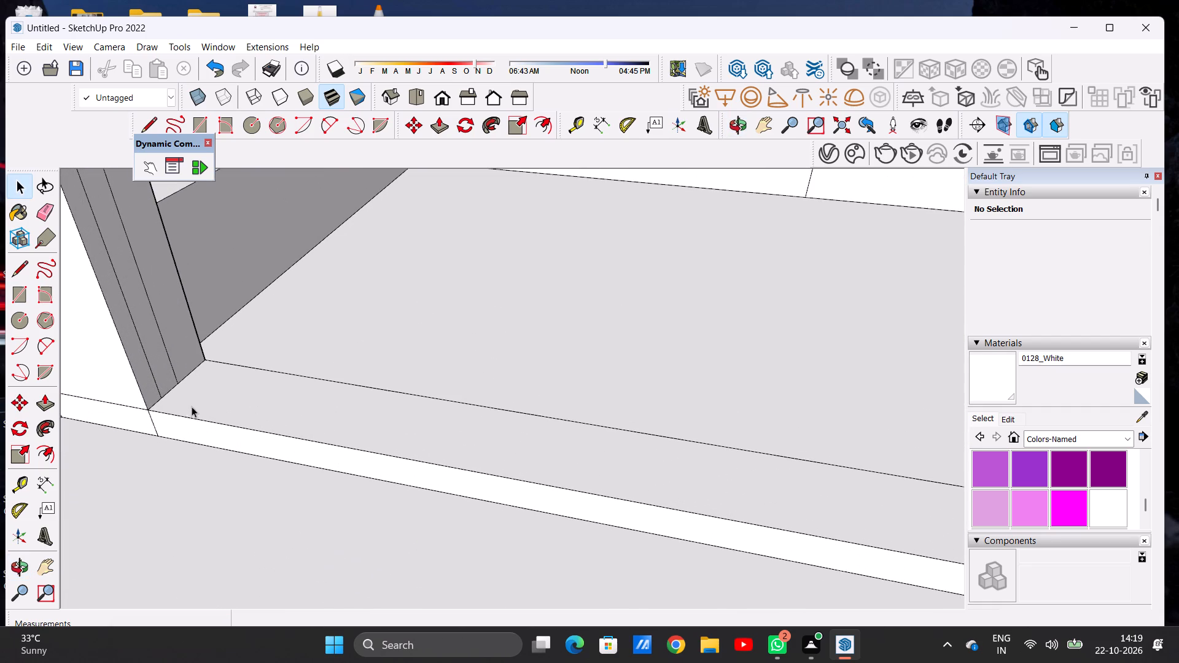
pyautogui.doubleClick(168, 376)
pyautogui.press('m')
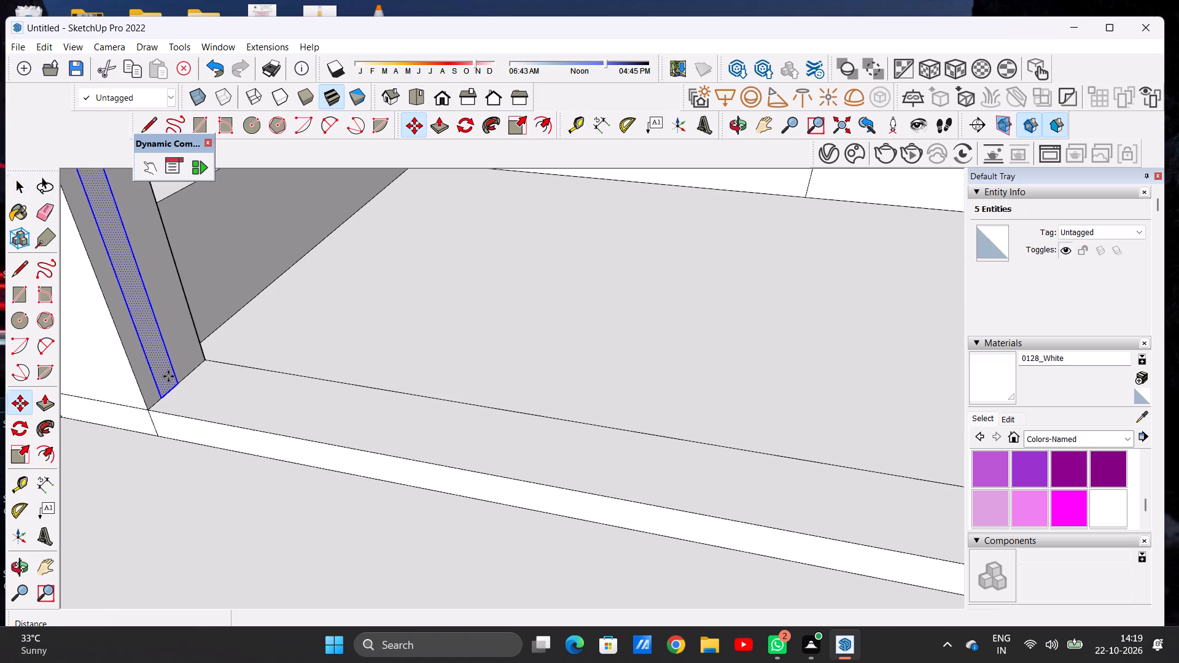
pyautogui.click(166, 398)
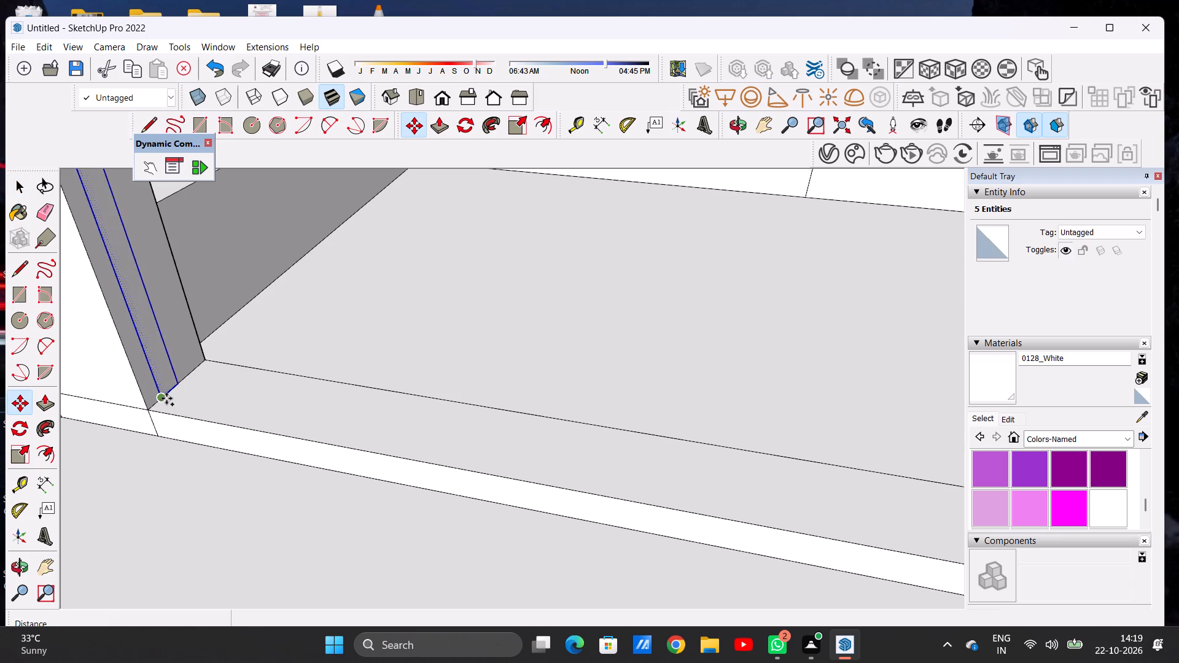
pyautogui.scroll(-13, 282, 429)
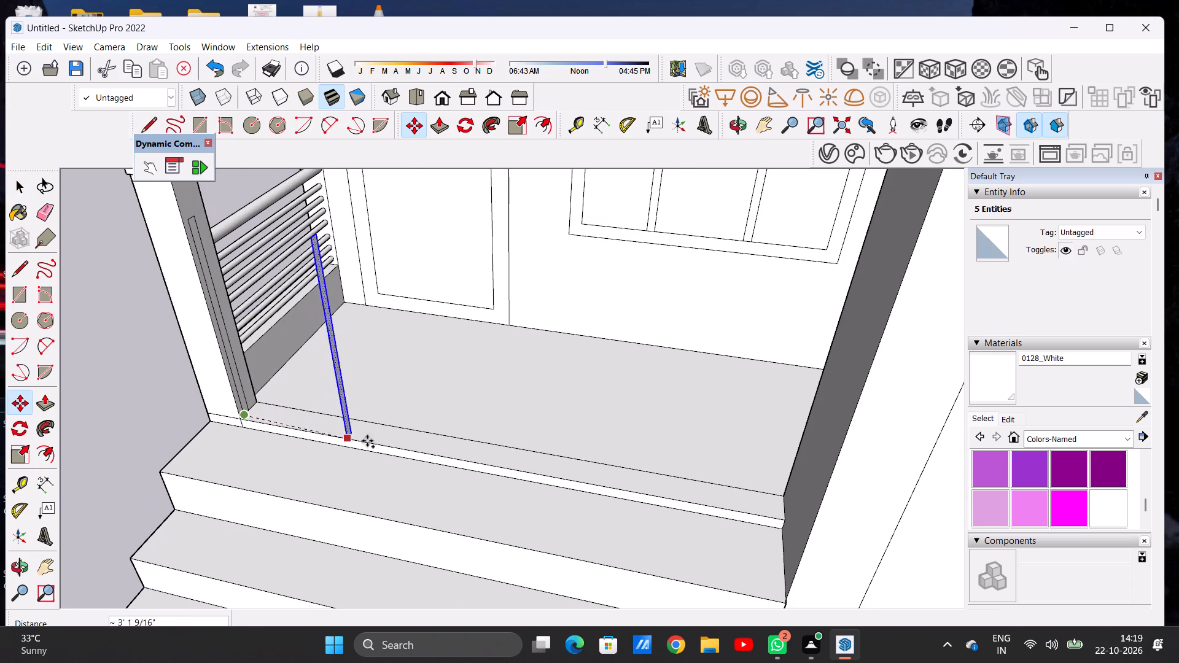
pyautogui.scroll(11, 739, 501)
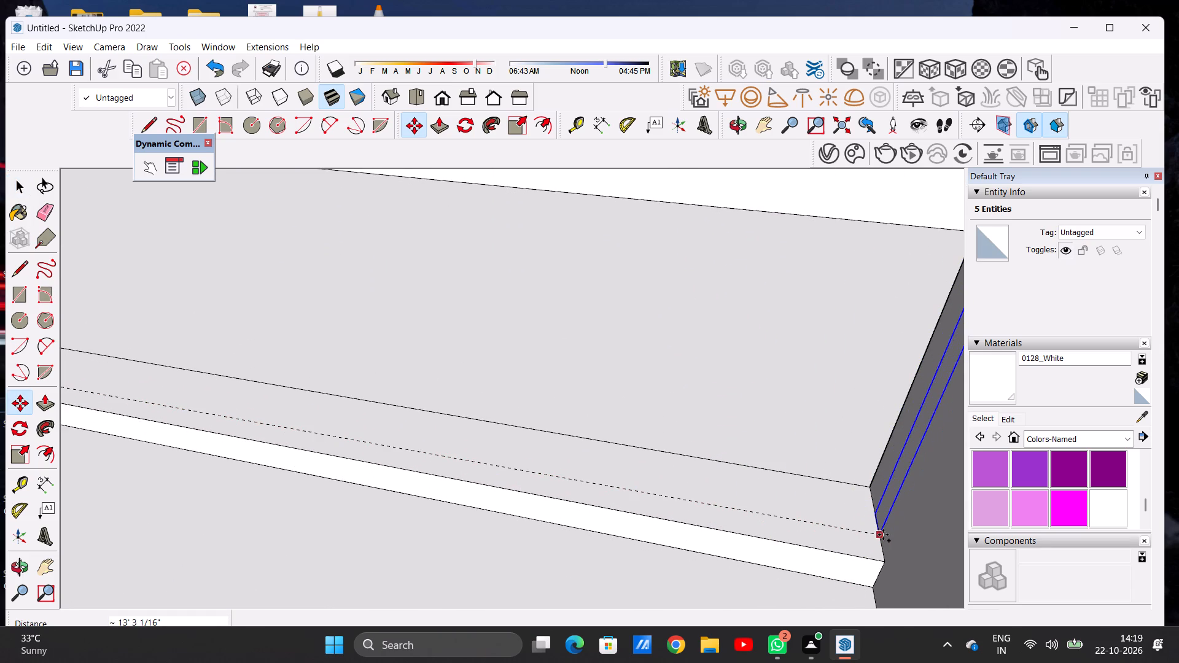
pyautogui.click(887, 541)
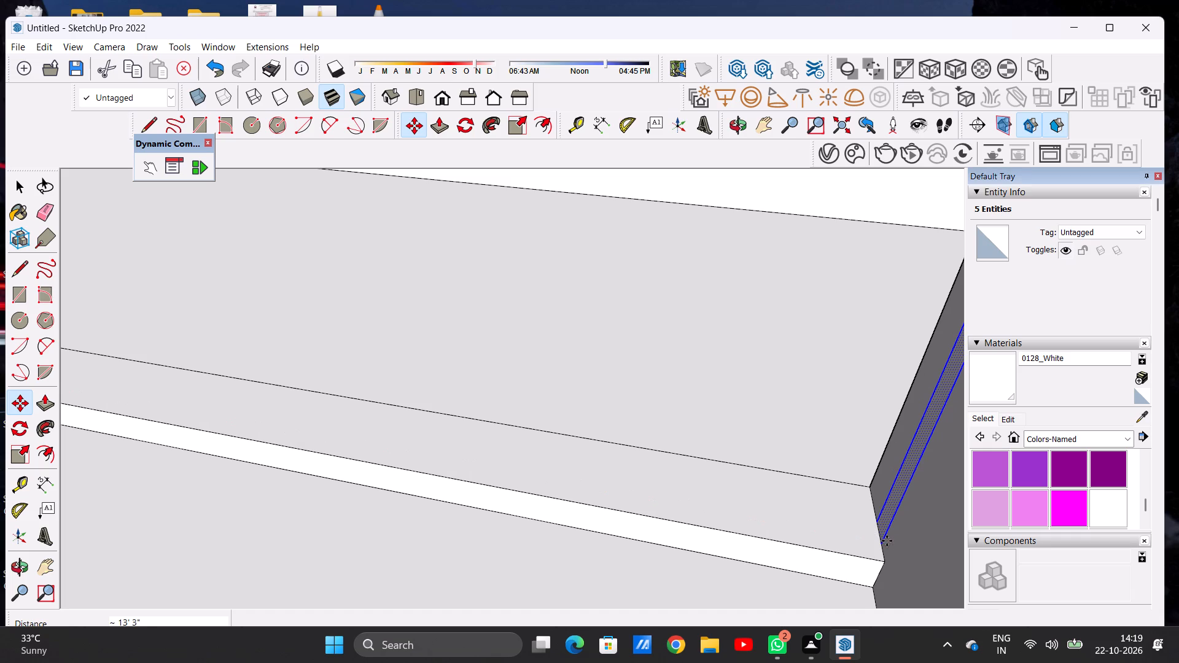
pyautogui.press('space')
pyautogui.scroll(-20, 744, 516)
pyautogui.scroll(-2, 744, 516)
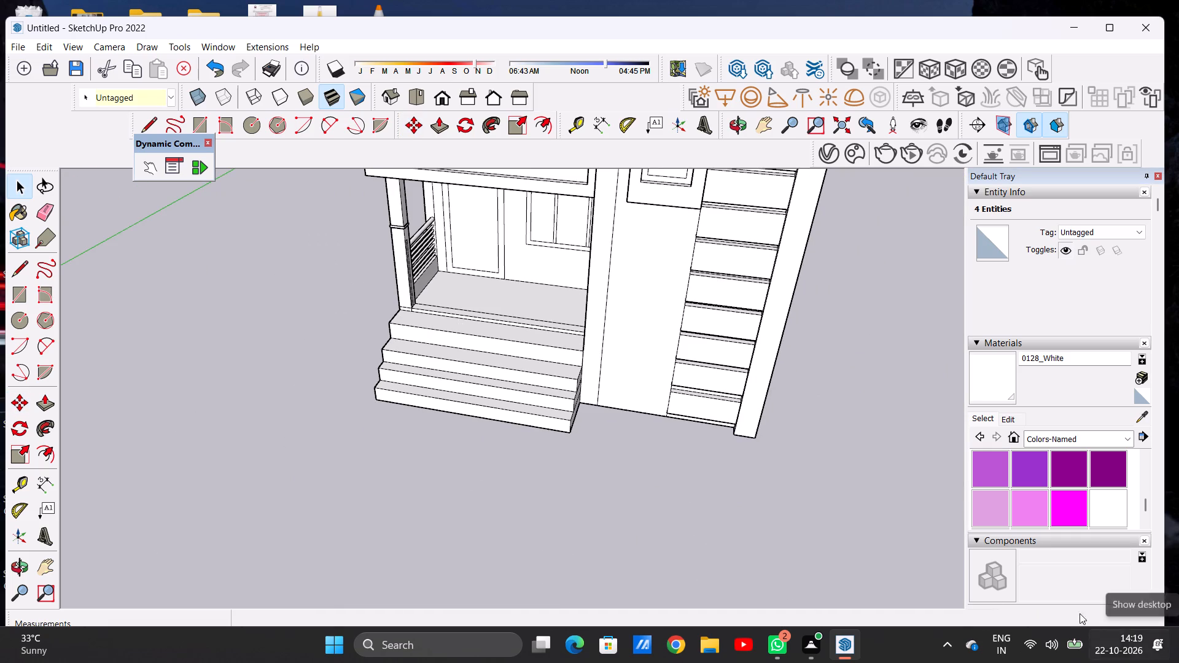
# Push/pull the narrow rectangle on the porch's side wall outward about 2 3/8" to form a thin vertical post.
pyautogui.click(685, 481)
pyautogui.scroll(-13, 717, 540)
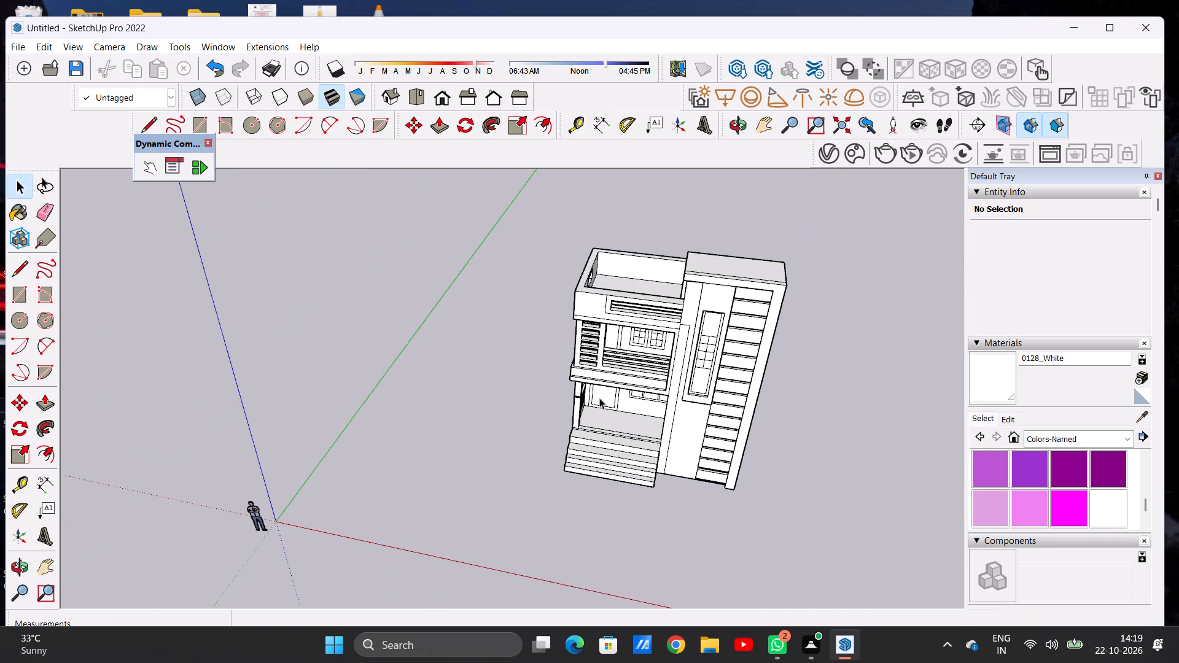
pyautogui.scroll(8, 609, 384)
pyautogui.moveTo(628, 459); pyautogui.dragTo(776, 338, button='middle')
pyautogui.scroll(3, 709, 416)
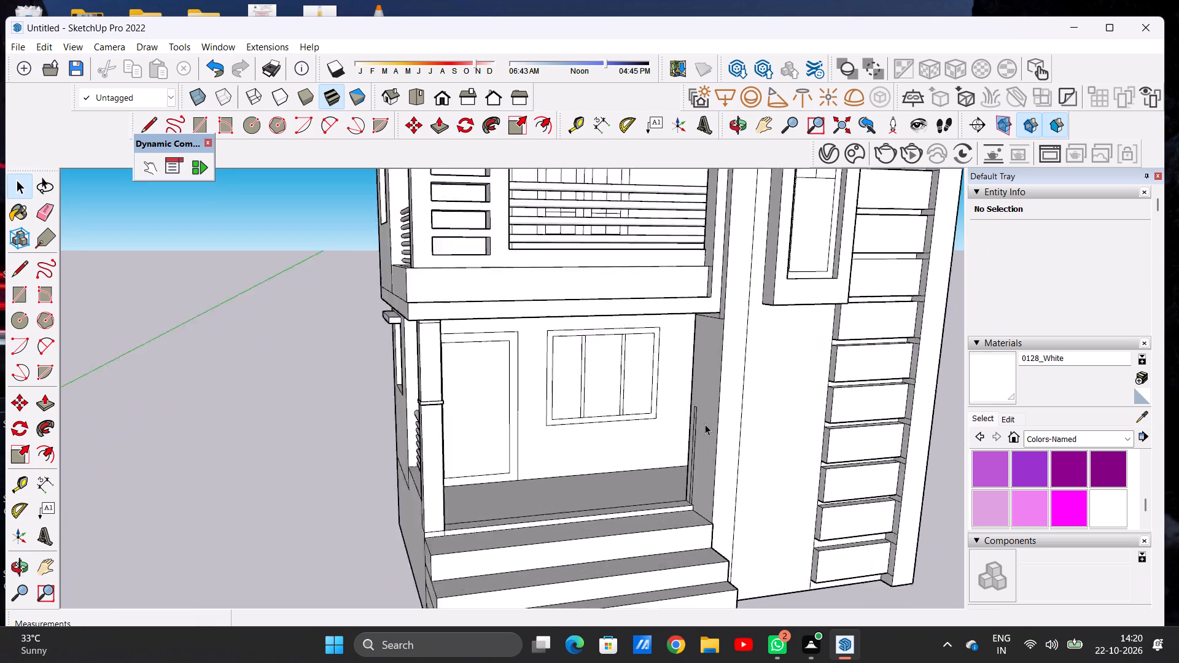
pyautogui.scroll(9, 705, 424)
pyautogui.scroll(-8, 685, 437)
pyautogui.scroll(8, 689, 475)
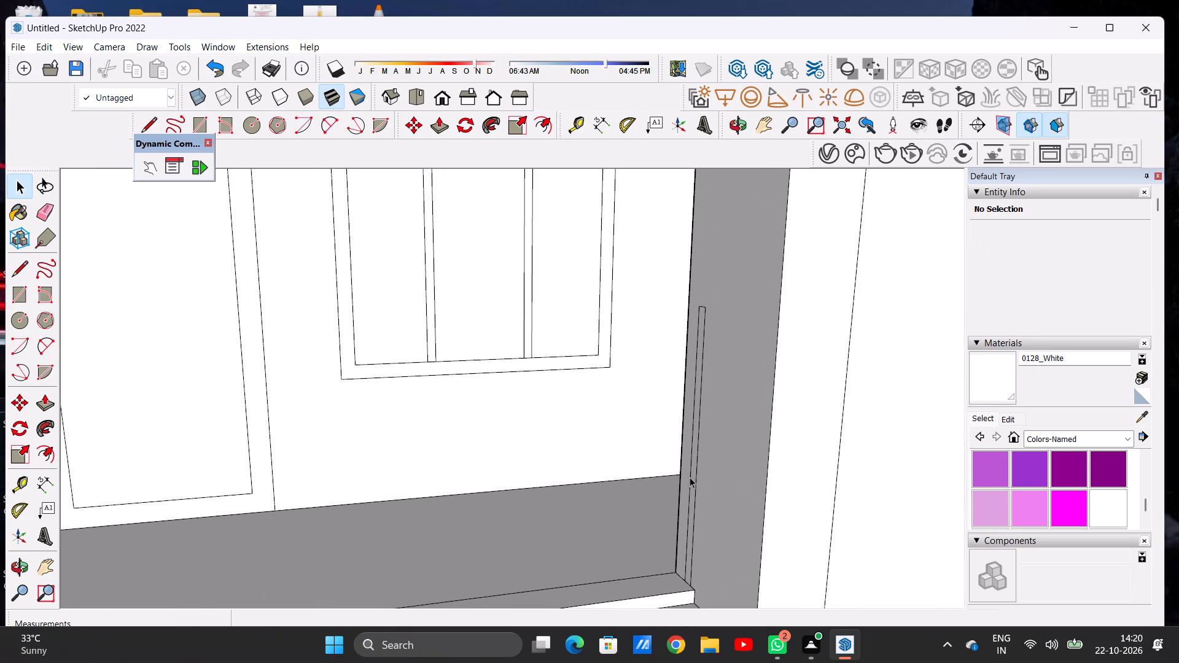
pyautogui.scroll(-1, 690, 477)
pyautogui.scroll(1, 690, 476)
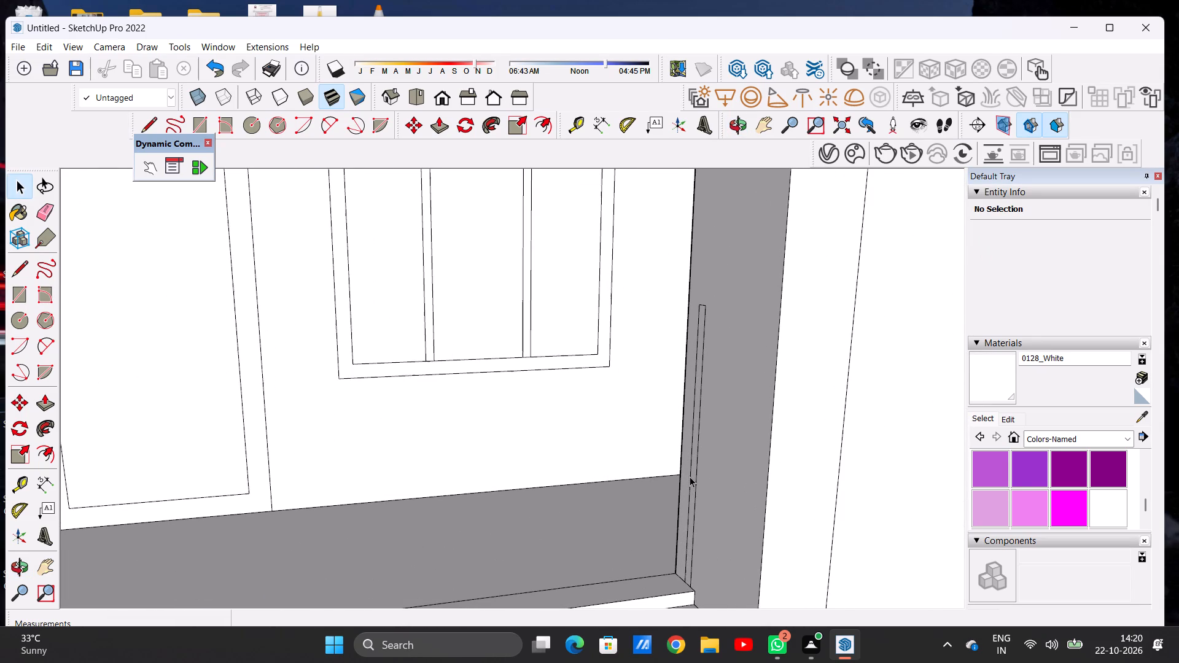
pyautogui.press('p')
pyautogui.scroll(2, 694, 459)
pyautogui.scroll(-1, 694, 459)
pyautogui.scroll(9, 694, 459)
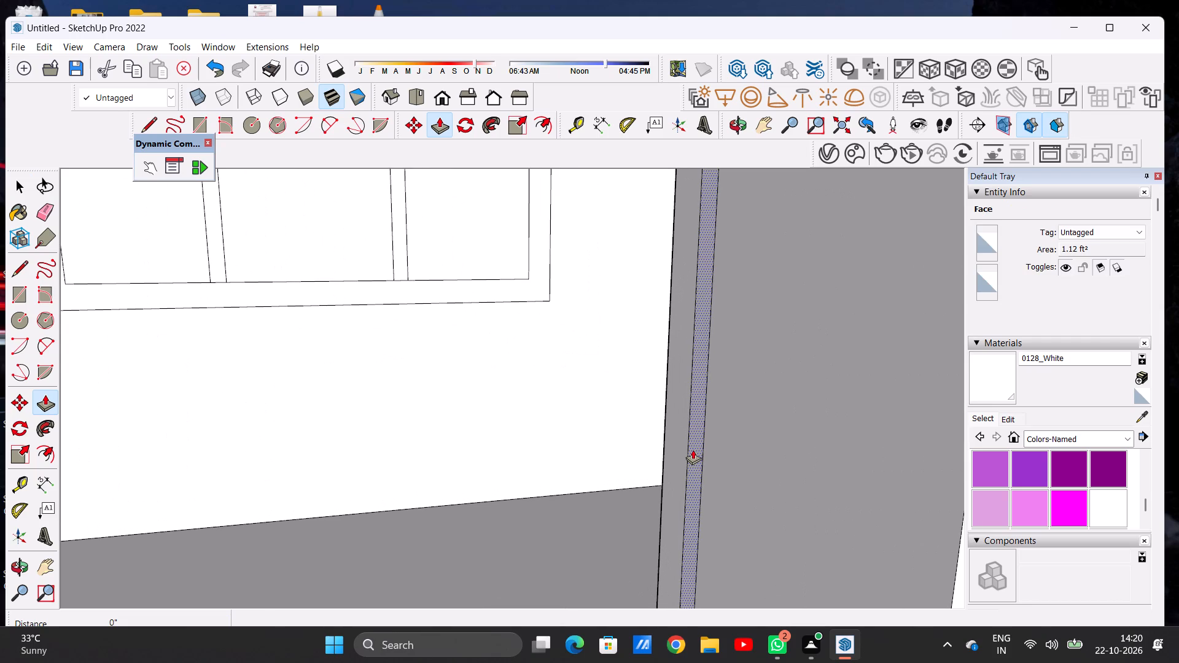
pyautogui.click(693, 449)
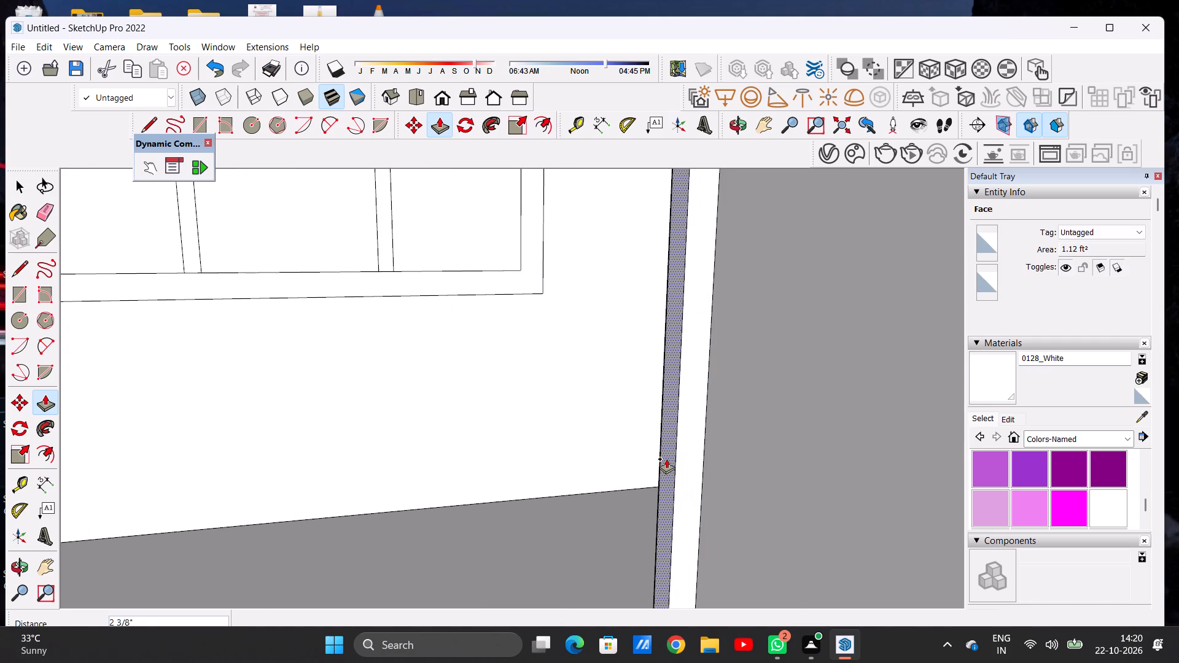
pyautogui.click(666, 459)
# Push/pull the wall post's inner face further out toward the porch opening to thicken it.
pyautogui.scroll(-2, 664, 446)
pyautogui.scroll(1, 664, 446)
pyautogui.scroll(-4, 664, 446)
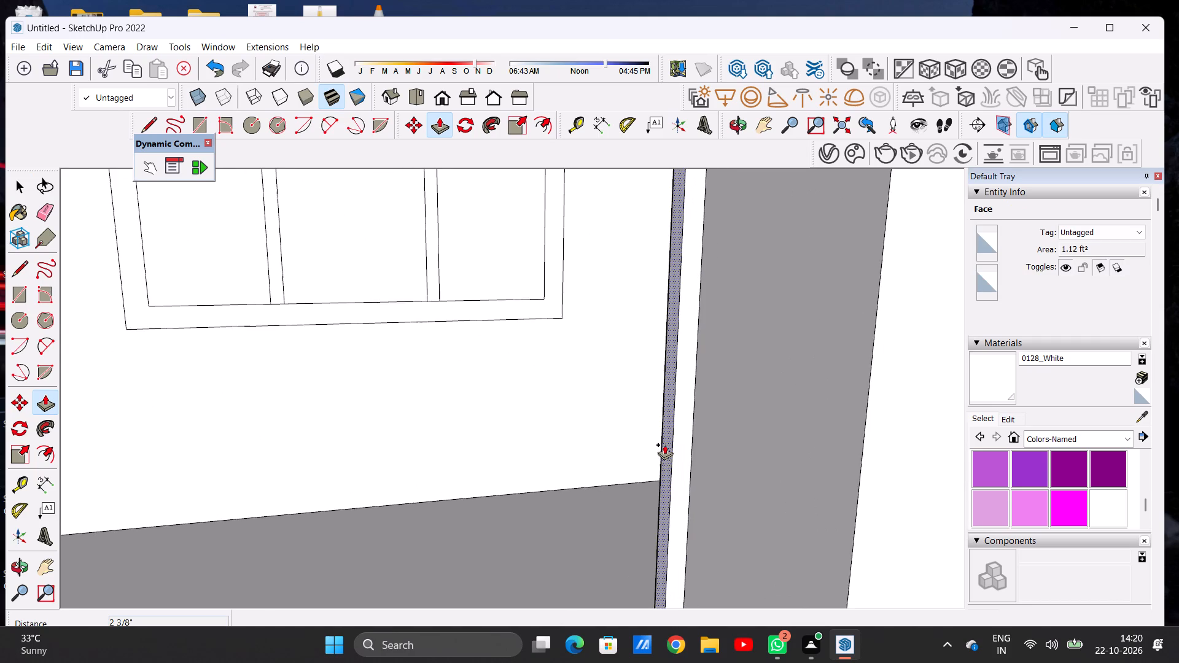
pyautogui.scroll(-5, 664, 444)
pyautogui.scroll(1, 653, 443)
pyautogui.scroll(-9, 653, 443)
pyautogui.scroll(15, 647, 436)
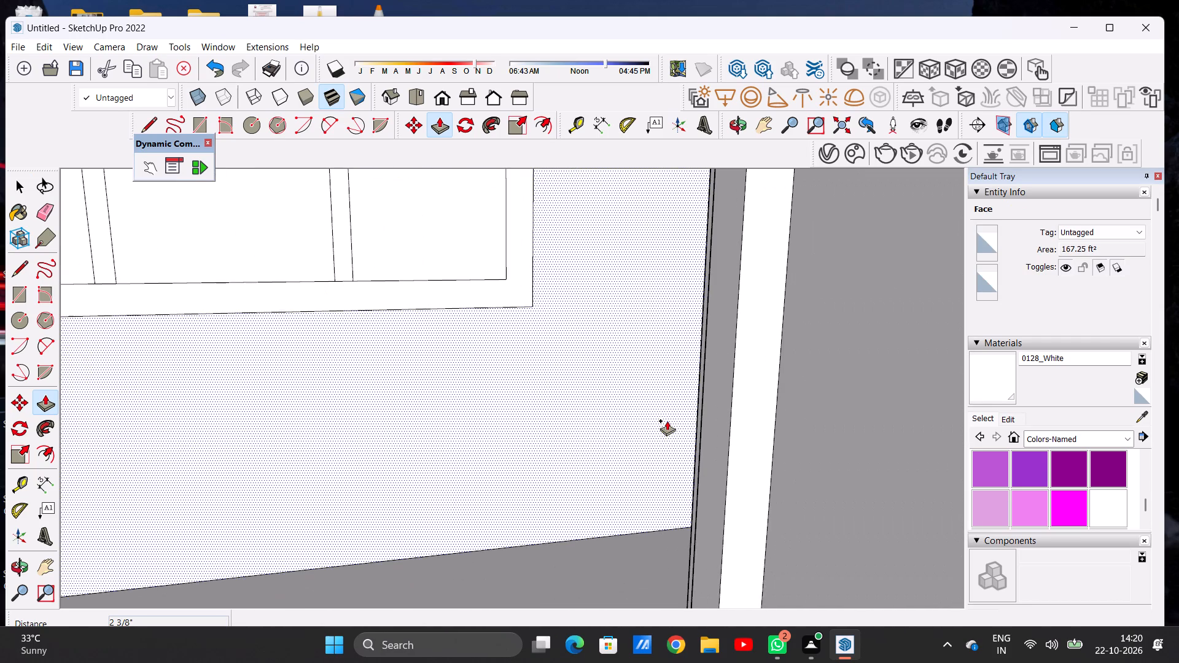
pyautogui.click(740, 430)
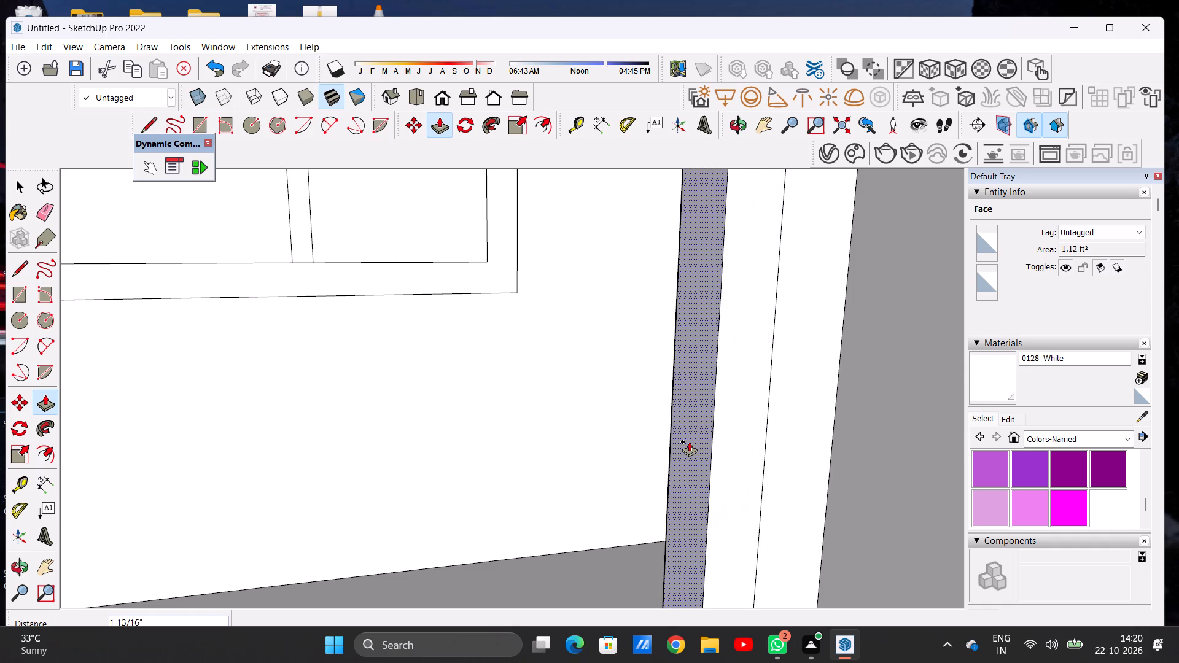
pyautogui.press('space')
pyautogui.scroll(-8, 698, 408)
pyautogui.scroll(8, 712, 409)
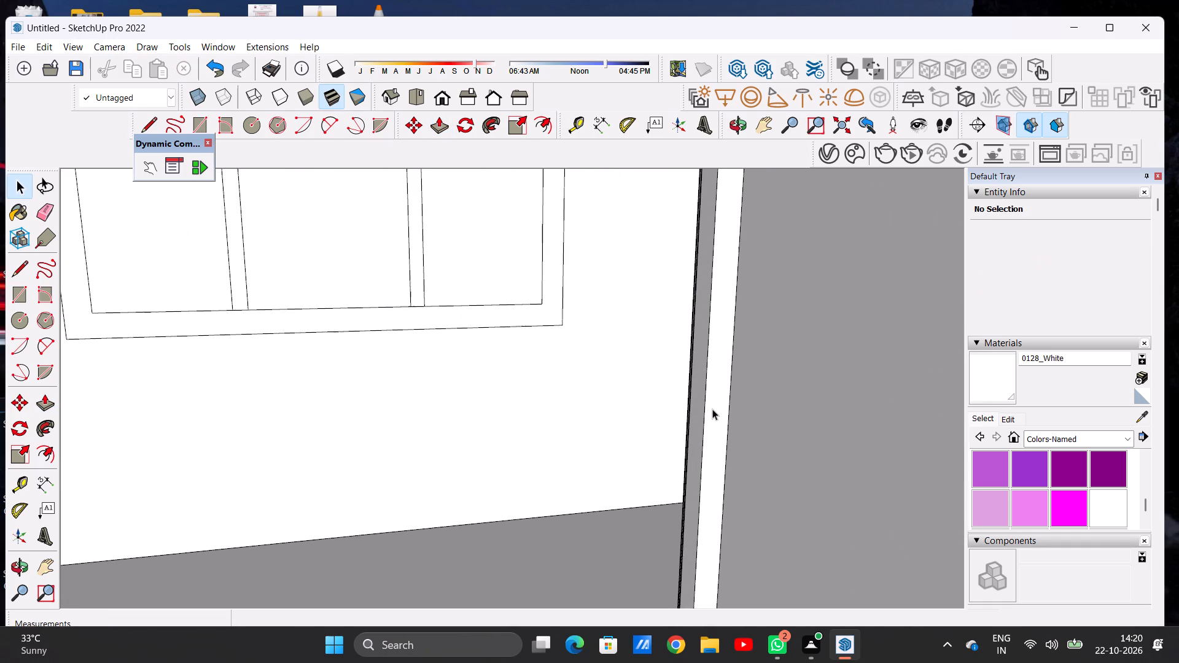
pyautogui.press('p')
pyautogui.moveTo(688, 421); pyautogui.dragTo(728, 427, button='middle')
pyautogui.scroll(5, 770, 417)
pyautogui.click(770, 417)
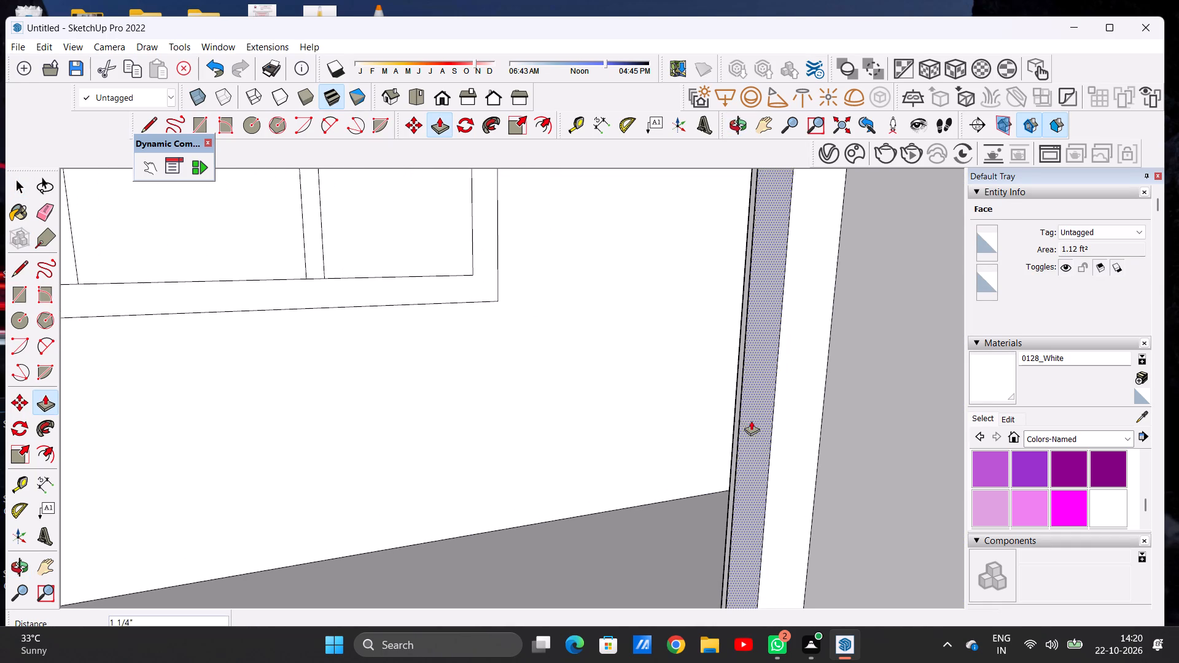
pyautogui.click(737, 428)
pyautogui.press('space')
# Push/pull the matching narrow rectangle on the pillar's inner face out about 2 15/16" toward the porch opening.
pyautogui.scroll(-20, 652, 439)
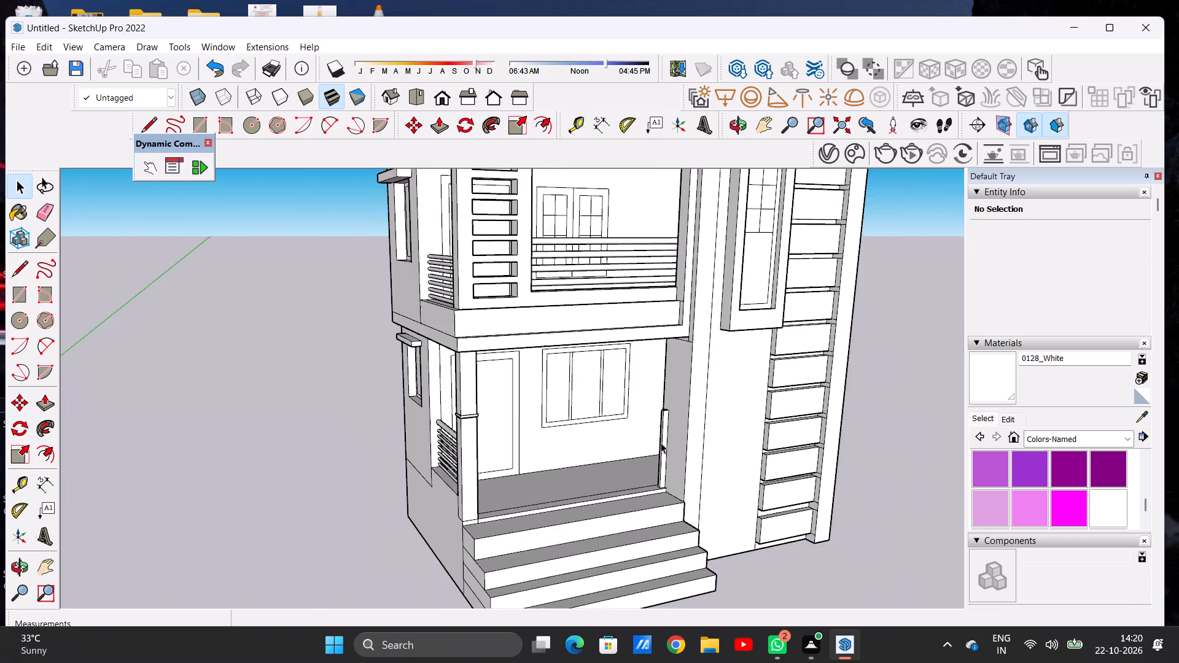
pyautogui.scroll(7, 660, 441)
pyautogui.moveTo(661, 470); pyautogui.dragTo(577, 420, button='middle')
pyautogui.scroll(5, 278, 443)
pyautogui.moveTo(339, 437); pyautogui.dragTo(305, 460, button='middle')
pyautogui.scroll(-8, 222, 355)
pyautogui.scroll(3, 263, 389)
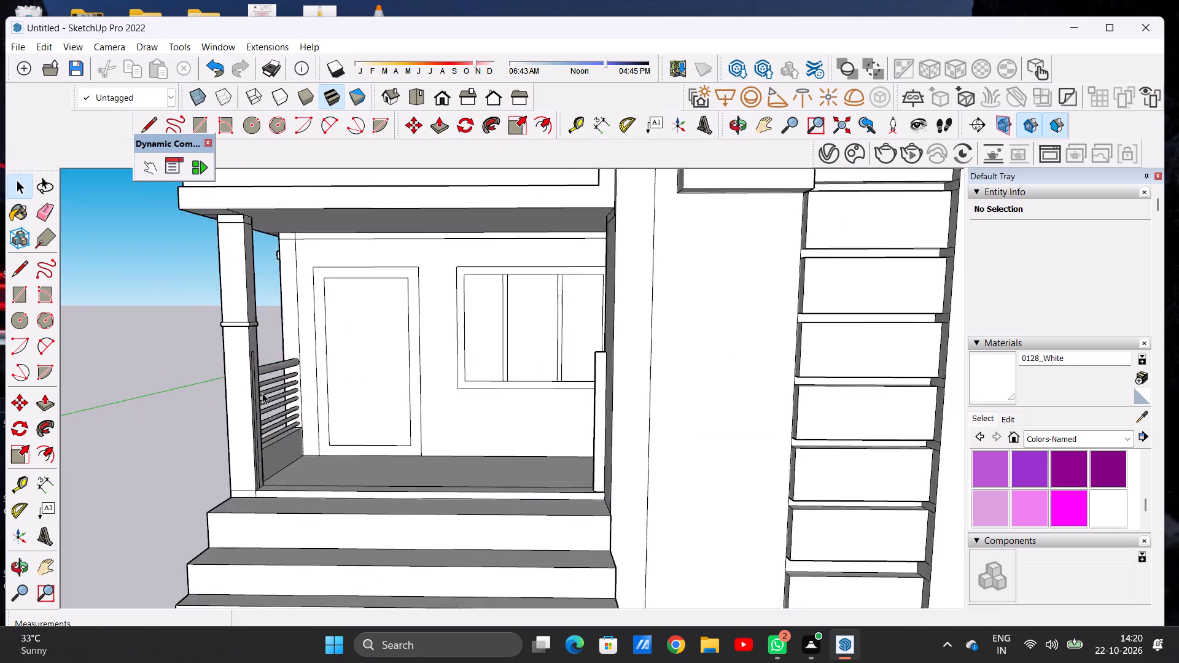
pyautogui.scroll(4, 262, 393)
pyautogui.moveTo(261, 398); pyautogui.dragTo(238, 468, button='middle')
pyautogui.scroll(10, 255, 446)
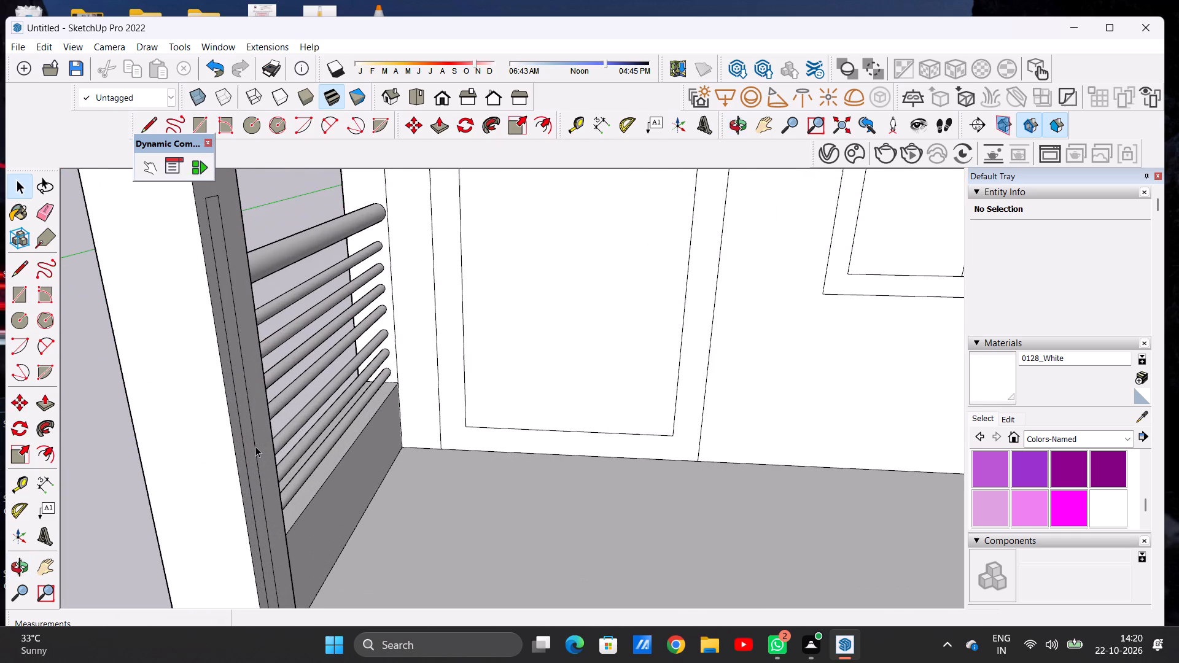
pyautogui.press('p')
pyautogui.scroll(2, 255, 443)
pyautogui.scroll(-1, 255, 443)
pyautogui.scroll(1, 255, 443)
pyautogui.scroll(-1, 255, 443)
pyautogui.scroll(6, 255, 443)
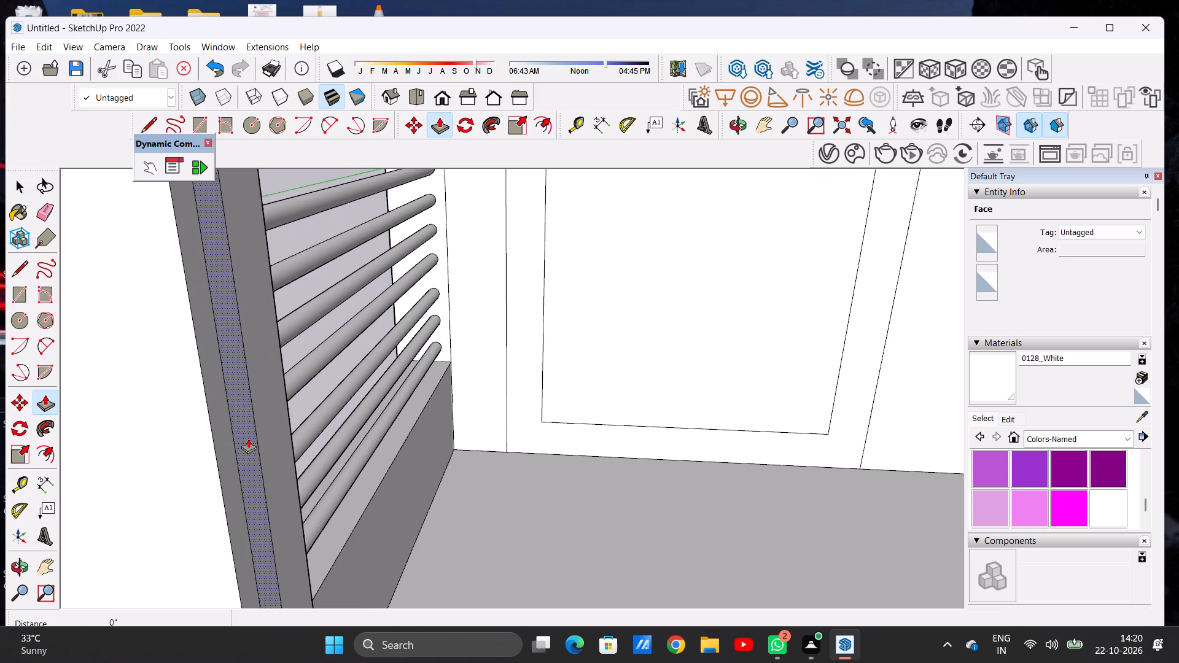
pyautogui.click(248, 438)
pyautogui.click(298, 440)
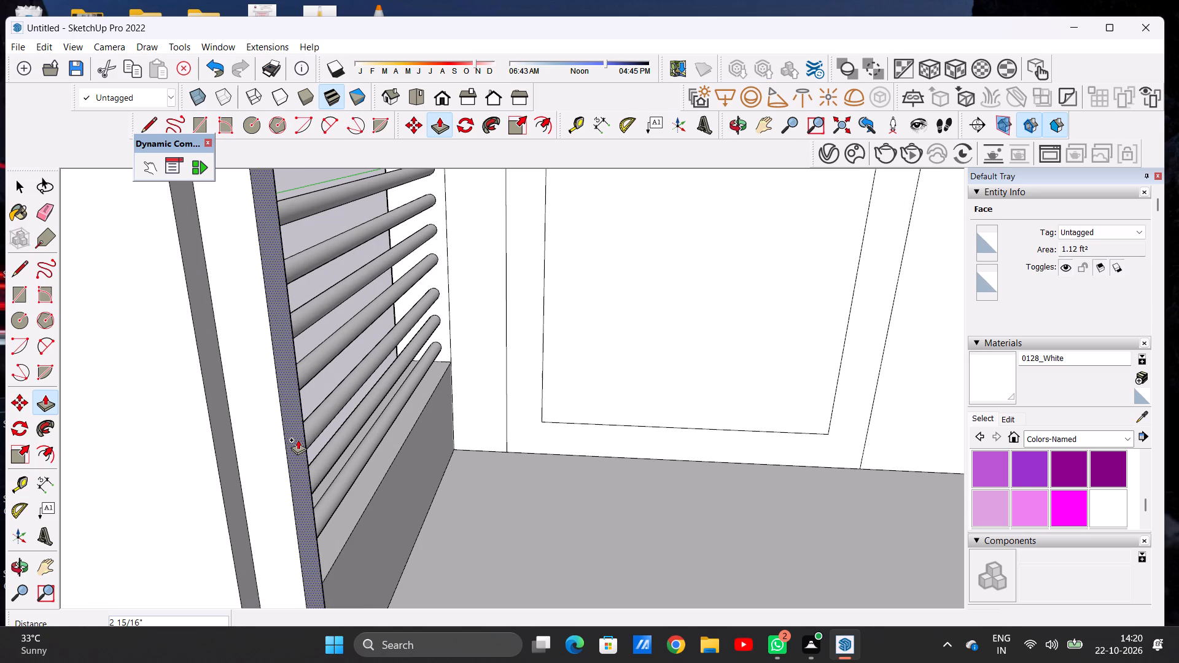
pyautogui.press('space')
pyautogui.scroll(-19, 359, 476)
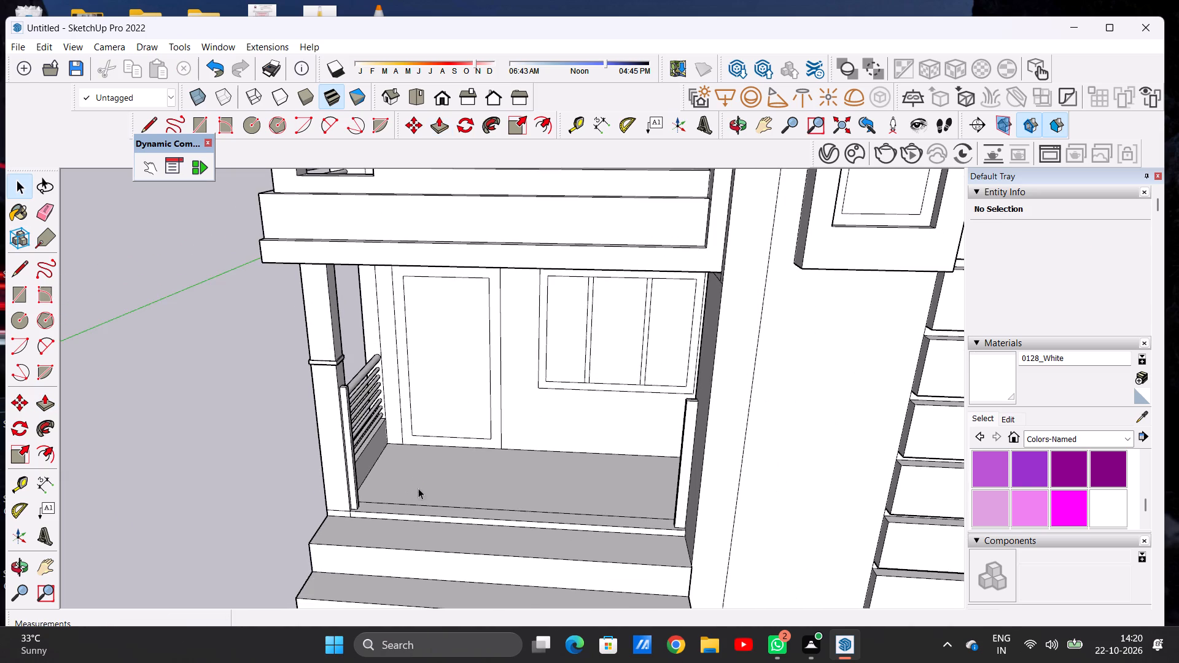
# Examine the two thin posts flanking the porch entrance from the front, side and above.
pyautogui.moveTo(418, 488); pyautogui.dragTo(454, 412, button='middle')
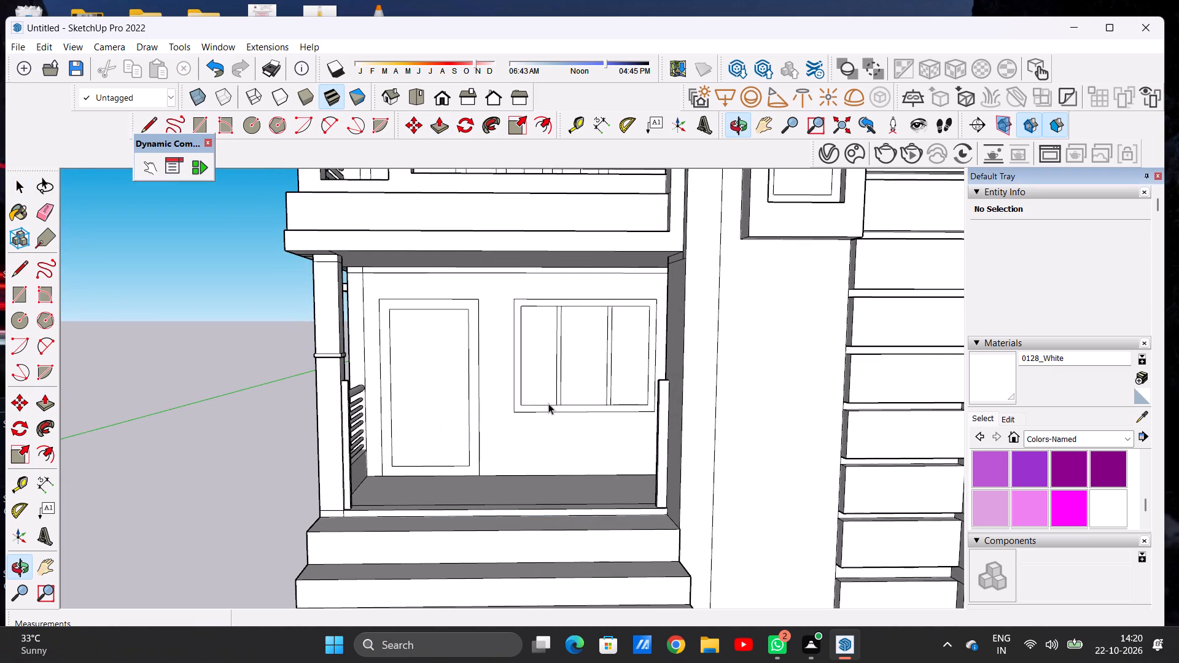
pyautogui.scroll(3, 548, 403)
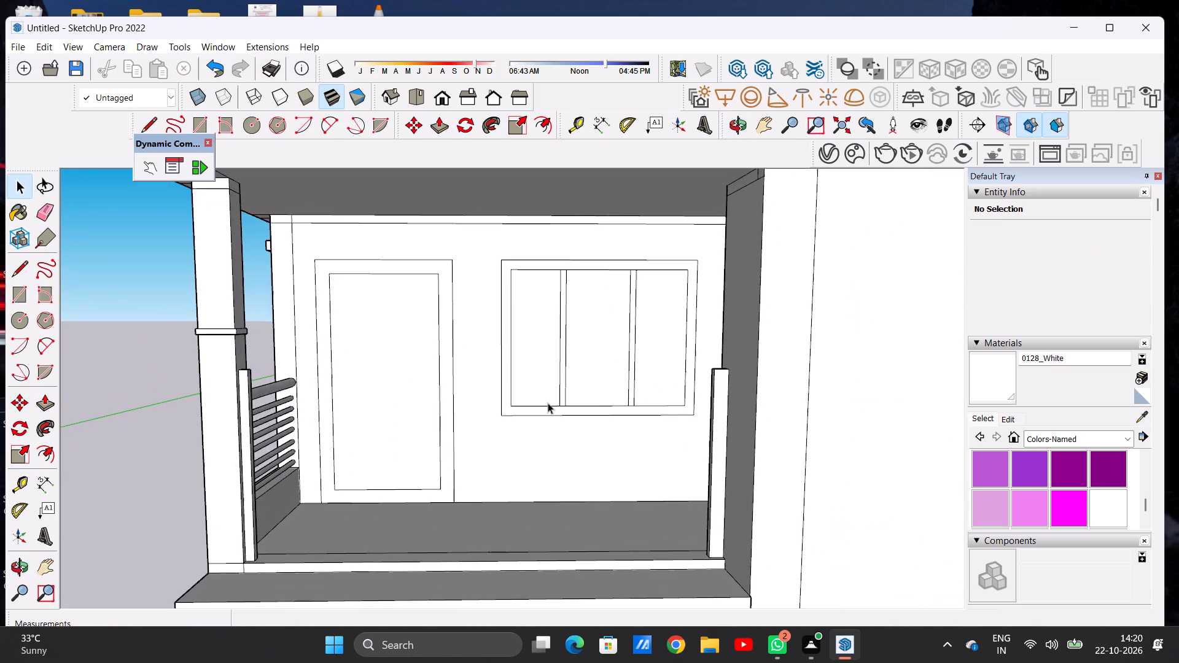
pyautogui.scroll(-4, 548, 403)
pyautogui.moveTo(566, 453); pyautogui.dragTo(666, 448, button='middle')
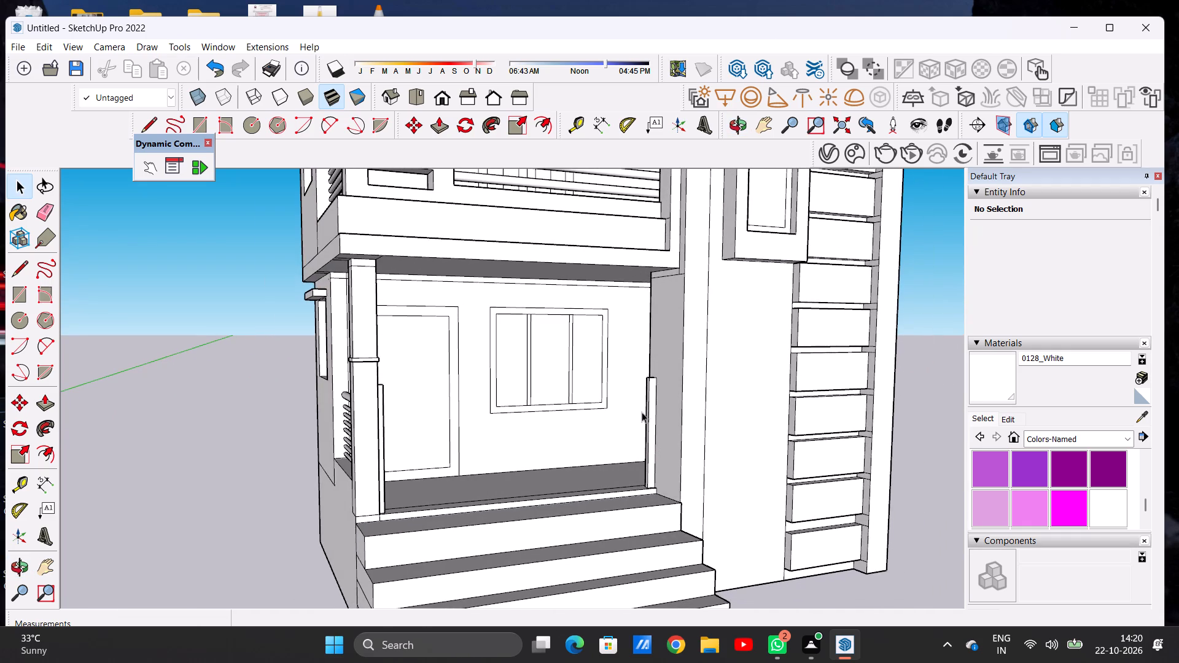
pyautogui.scroll(7, 642, 411)
pyautogui.scroll(-7, 648, 462)
pyautogui.moveTo(649, 503); pyautogui.dragTo(653, 563, button='middle')
pyautogui.scroll(-4, 629, 506)
pyautogui.moveTo(613, 519); pyautogui.dragTo(497, 565, button='middle')
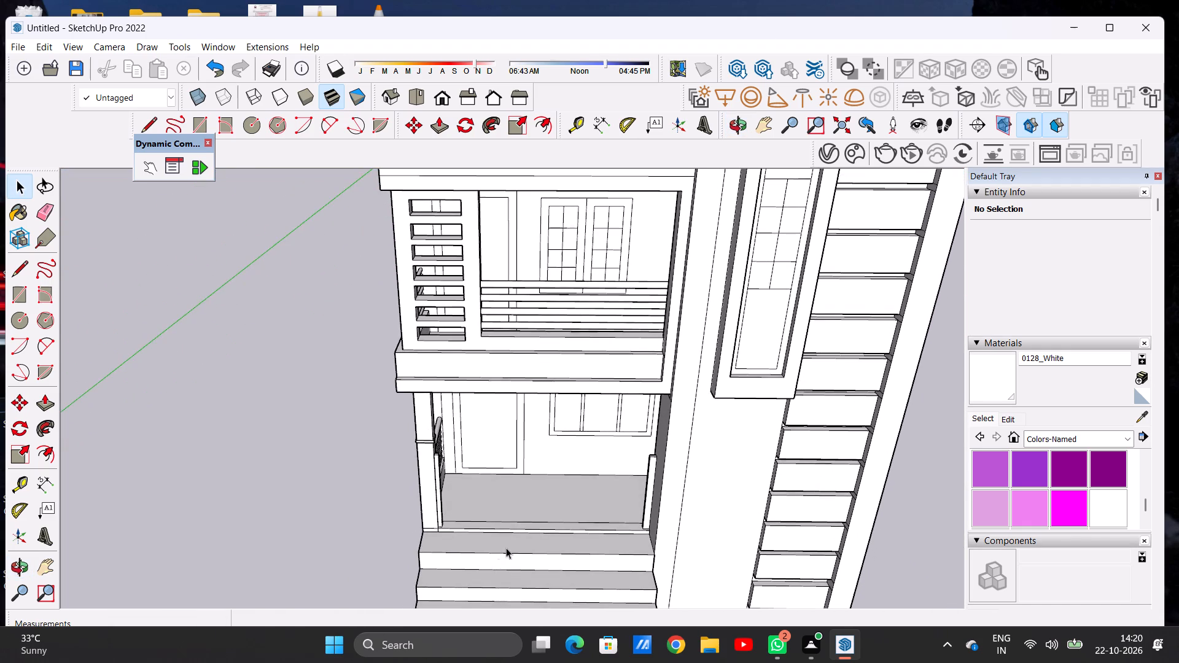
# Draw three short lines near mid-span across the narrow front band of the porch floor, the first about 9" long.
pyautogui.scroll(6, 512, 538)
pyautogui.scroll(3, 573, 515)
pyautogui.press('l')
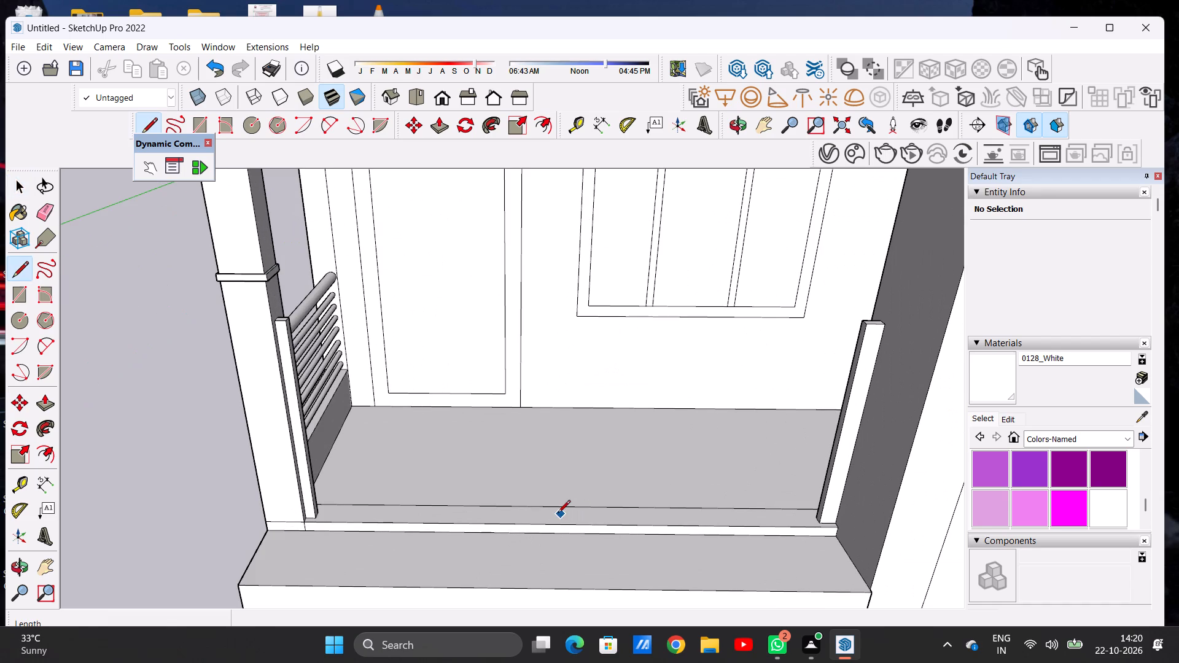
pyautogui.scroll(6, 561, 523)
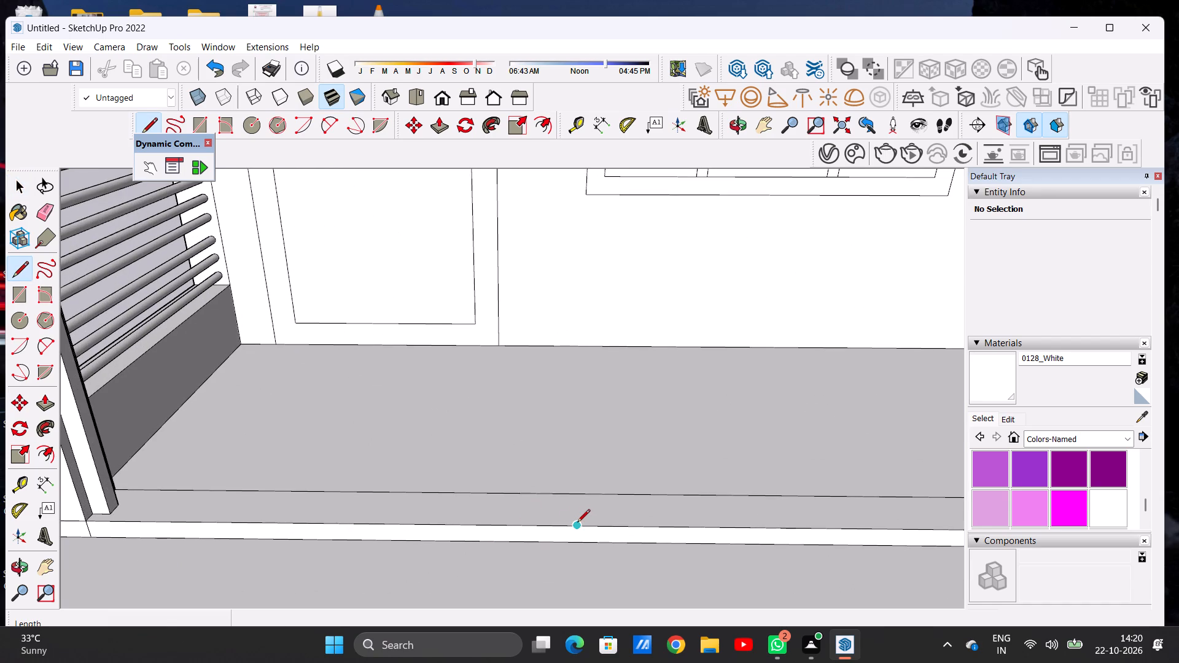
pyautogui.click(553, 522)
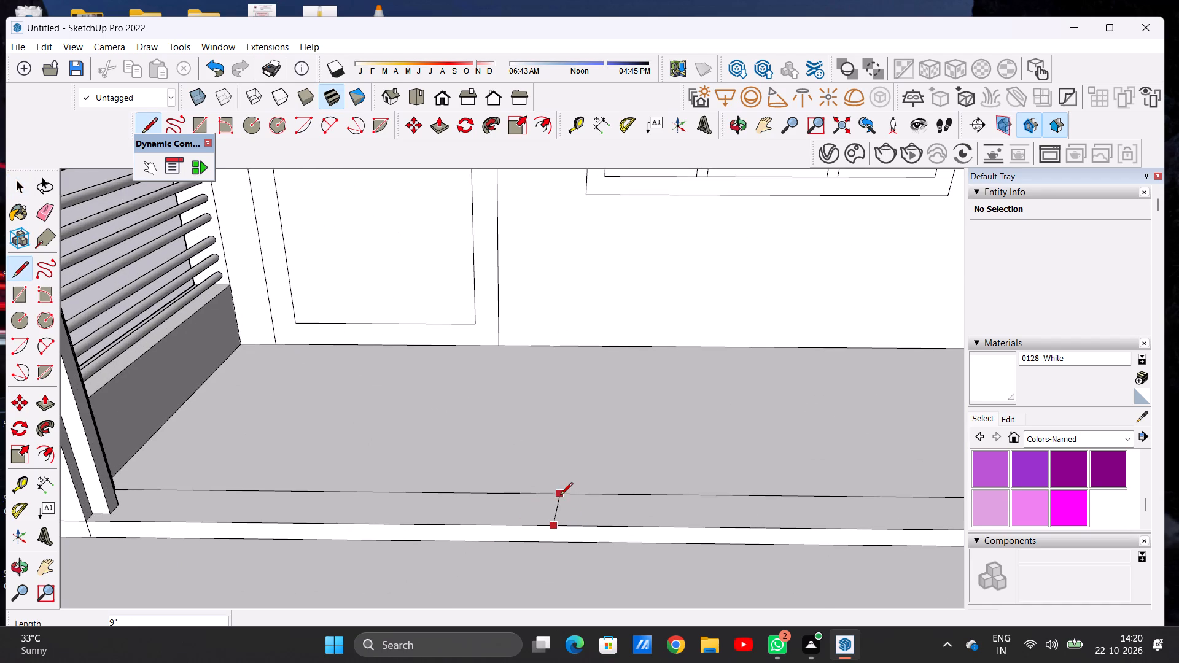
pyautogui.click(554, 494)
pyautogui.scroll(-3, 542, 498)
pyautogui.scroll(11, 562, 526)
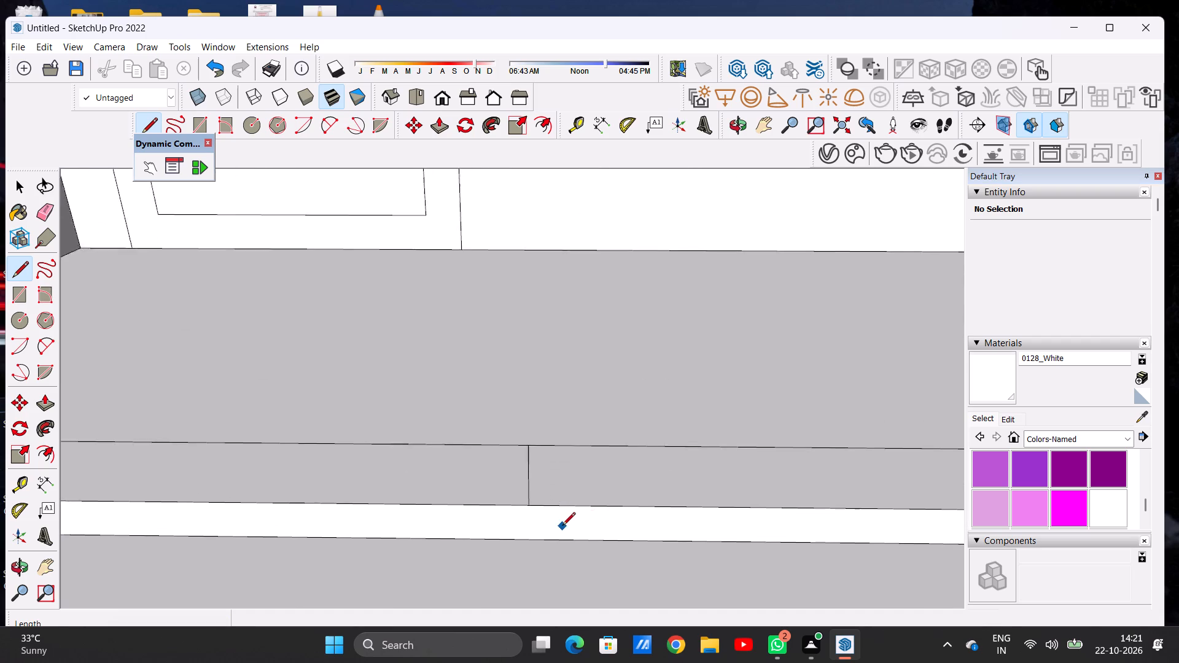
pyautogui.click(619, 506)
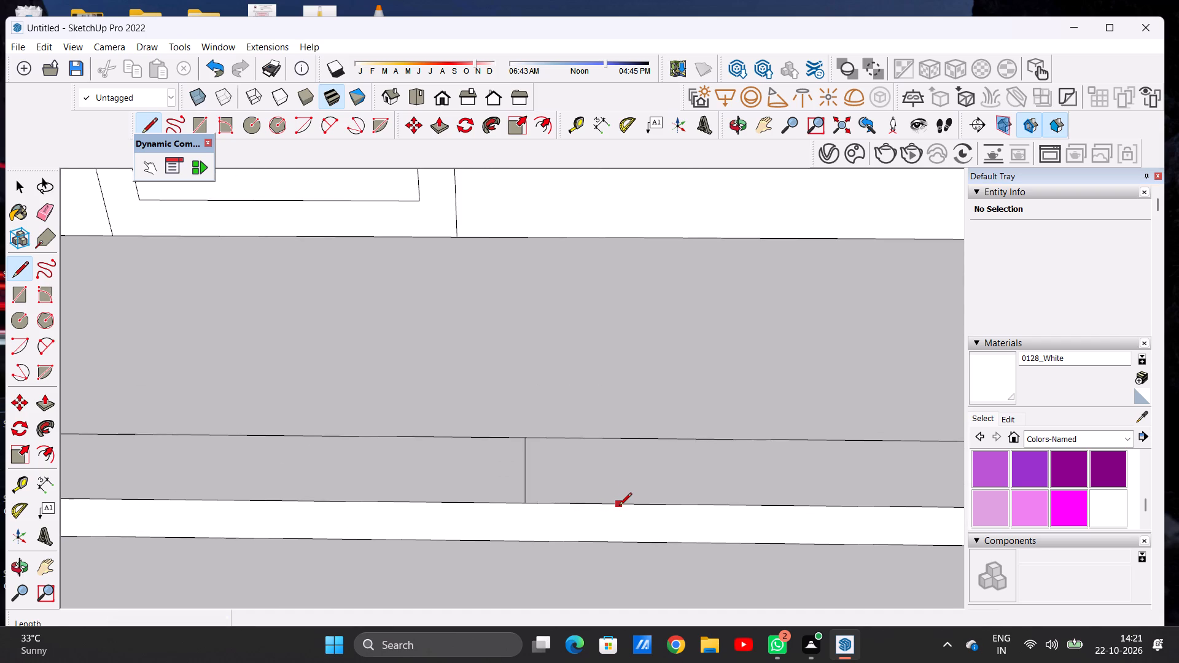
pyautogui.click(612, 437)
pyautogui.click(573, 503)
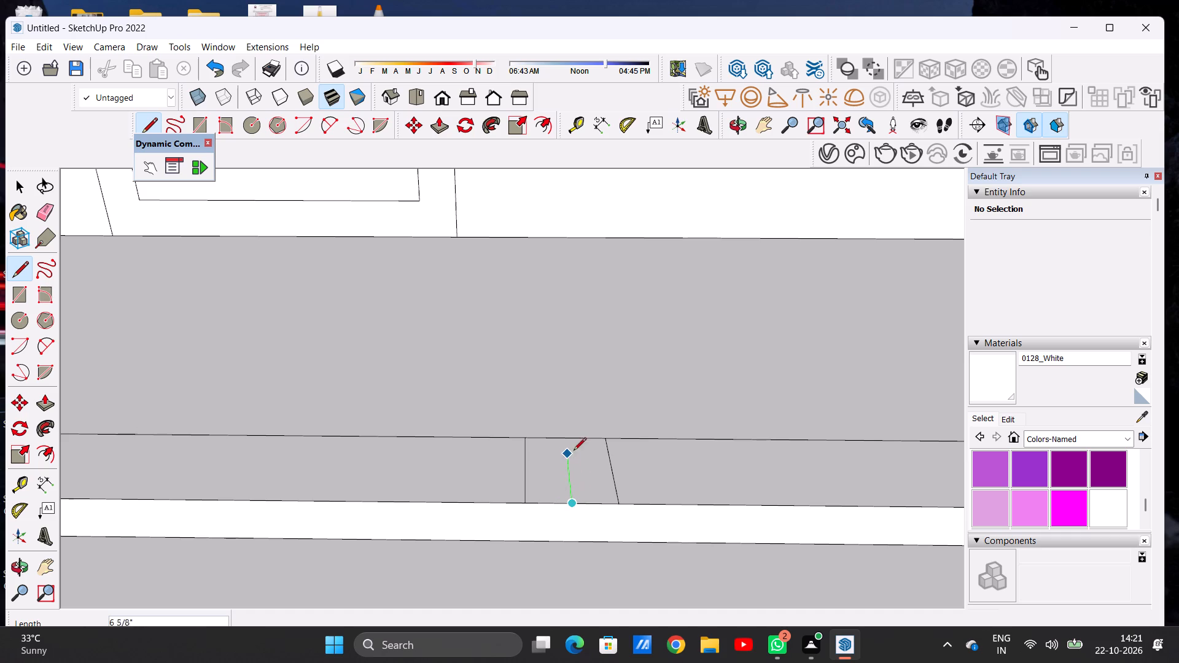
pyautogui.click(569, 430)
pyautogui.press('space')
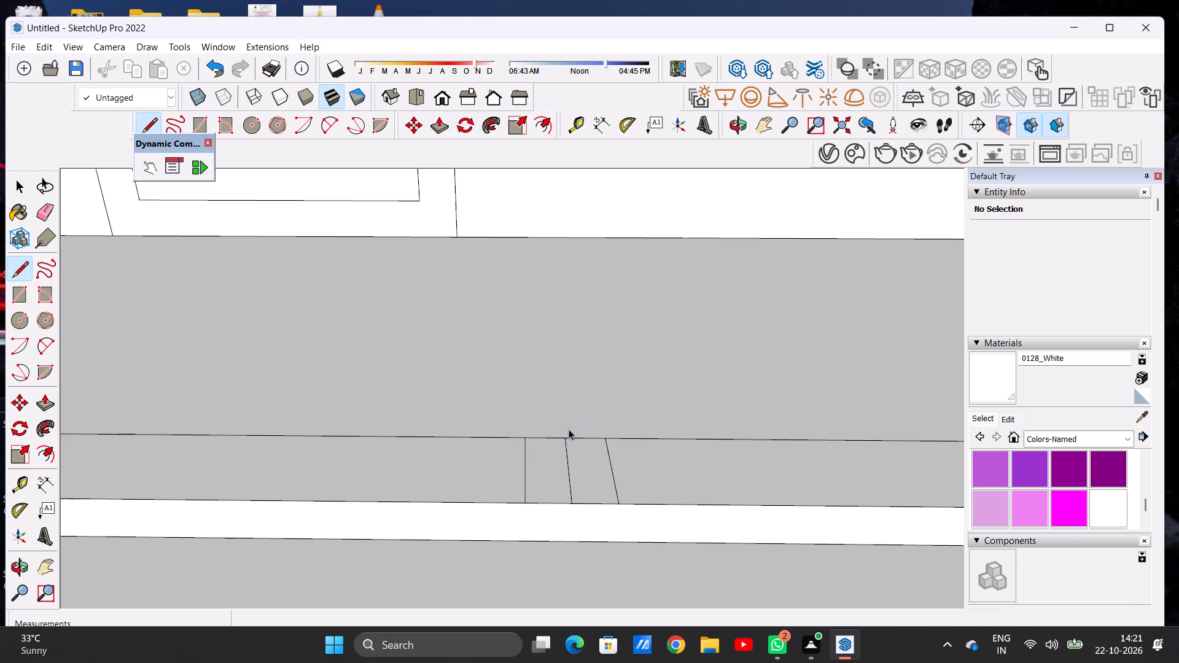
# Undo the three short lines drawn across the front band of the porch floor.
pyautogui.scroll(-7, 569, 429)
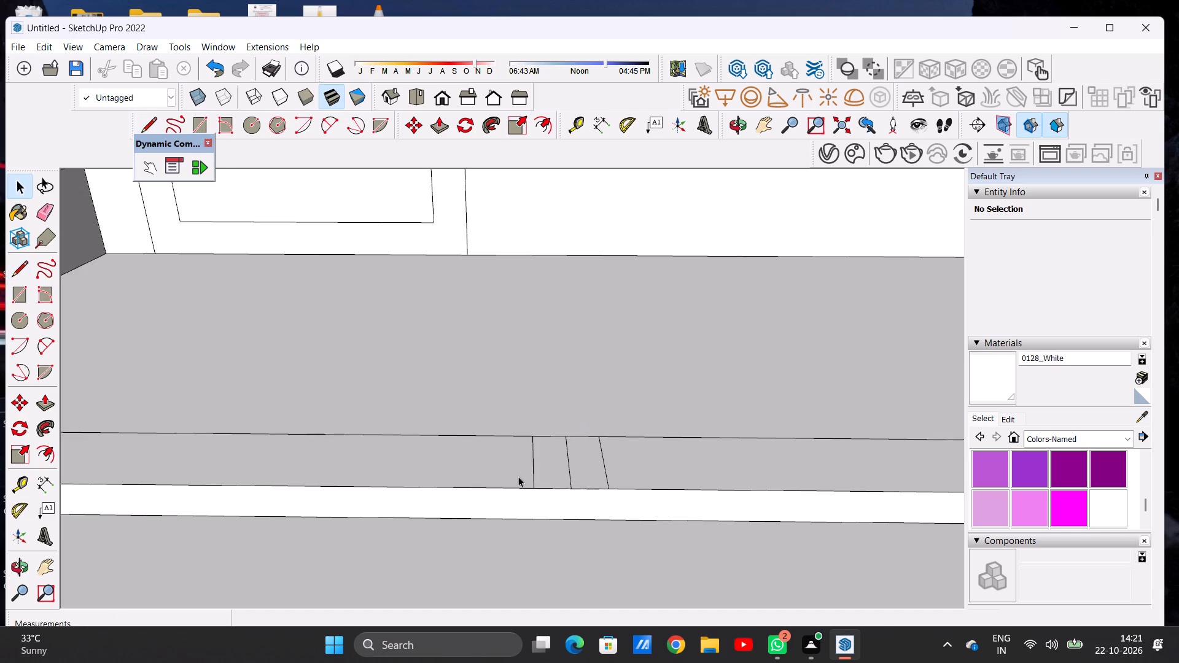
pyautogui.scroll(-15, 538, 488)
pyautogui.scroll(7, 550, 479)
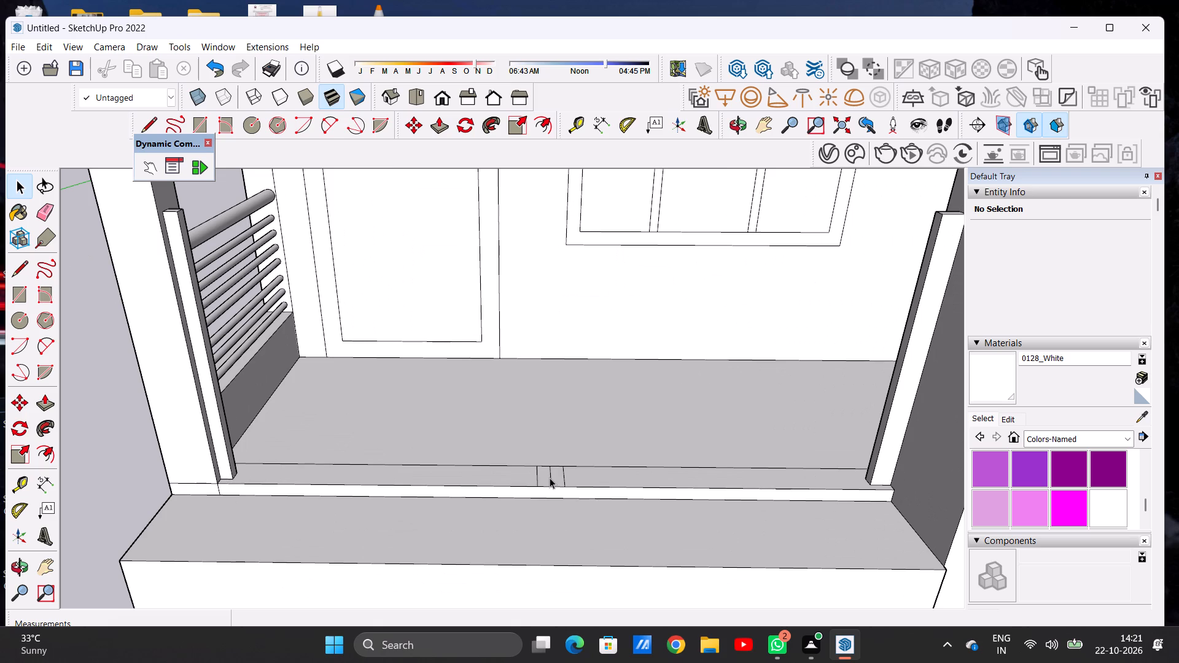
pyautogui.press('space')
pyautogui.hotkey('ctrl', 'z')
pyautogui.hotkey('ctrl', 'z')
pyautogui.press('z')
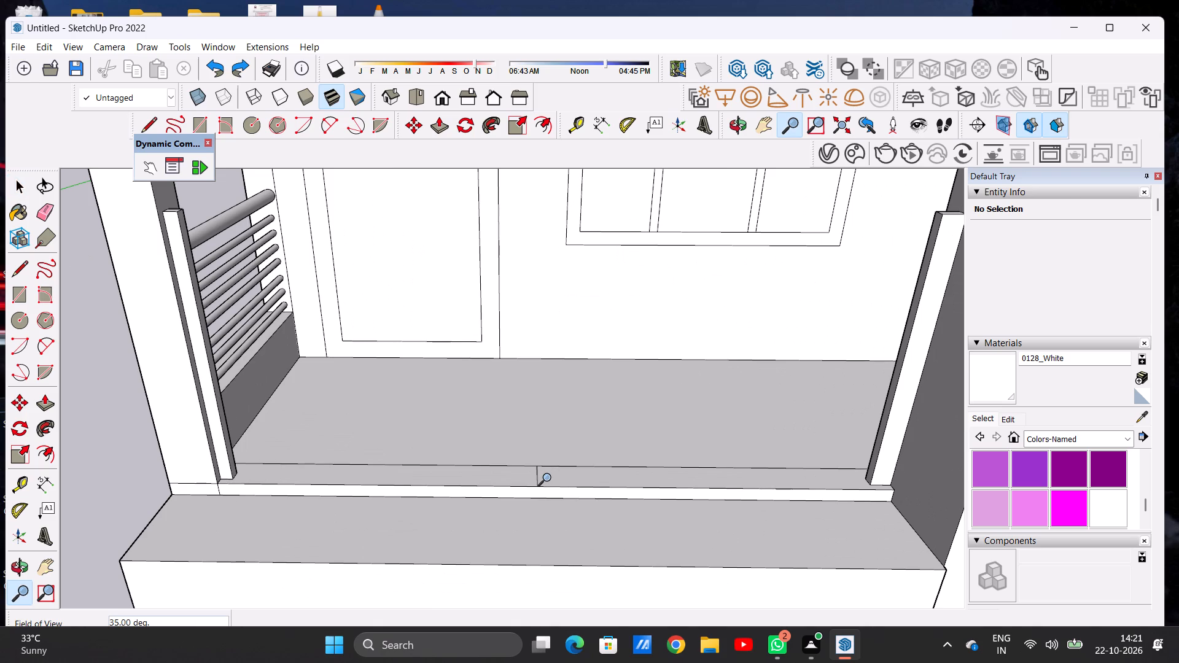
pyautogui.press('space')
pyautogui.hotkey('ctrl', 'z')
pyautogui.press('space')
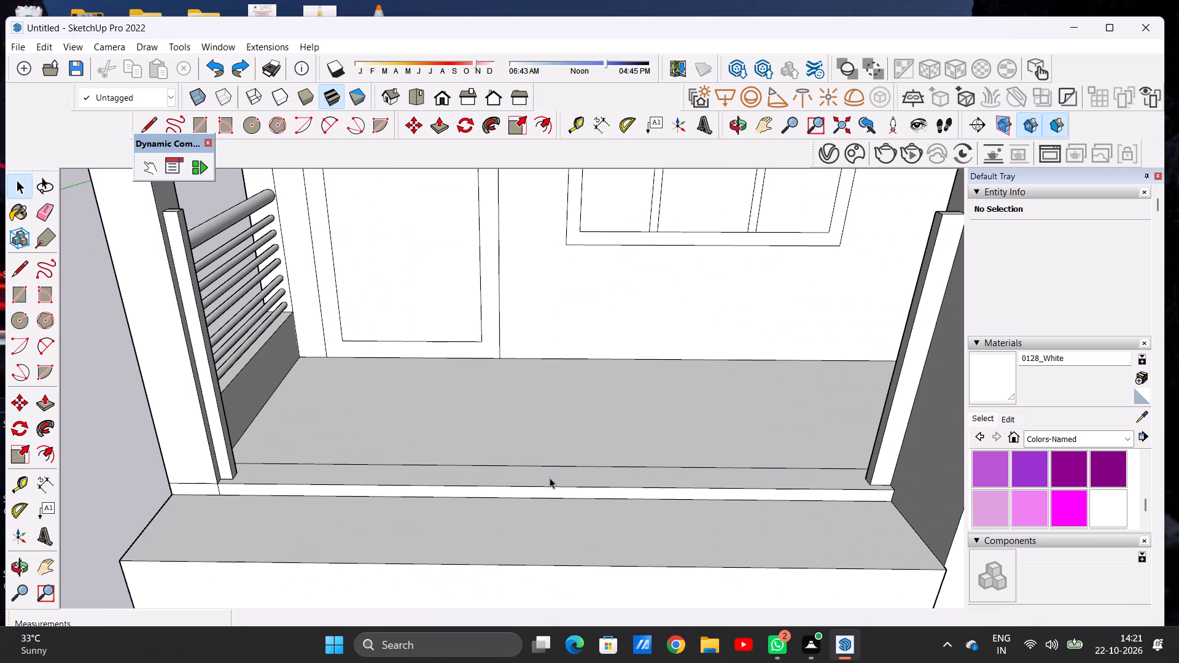
# Draw a line about 12' 7" long along the porch floor between the front inner base corners of the two thin posts.
pyautogui.scroll(2, 561, 468)
pyautogui.scroll(-1, 561, 468)
pyautogui.scroll(4, 561, 468)
pyautogui.press('l')
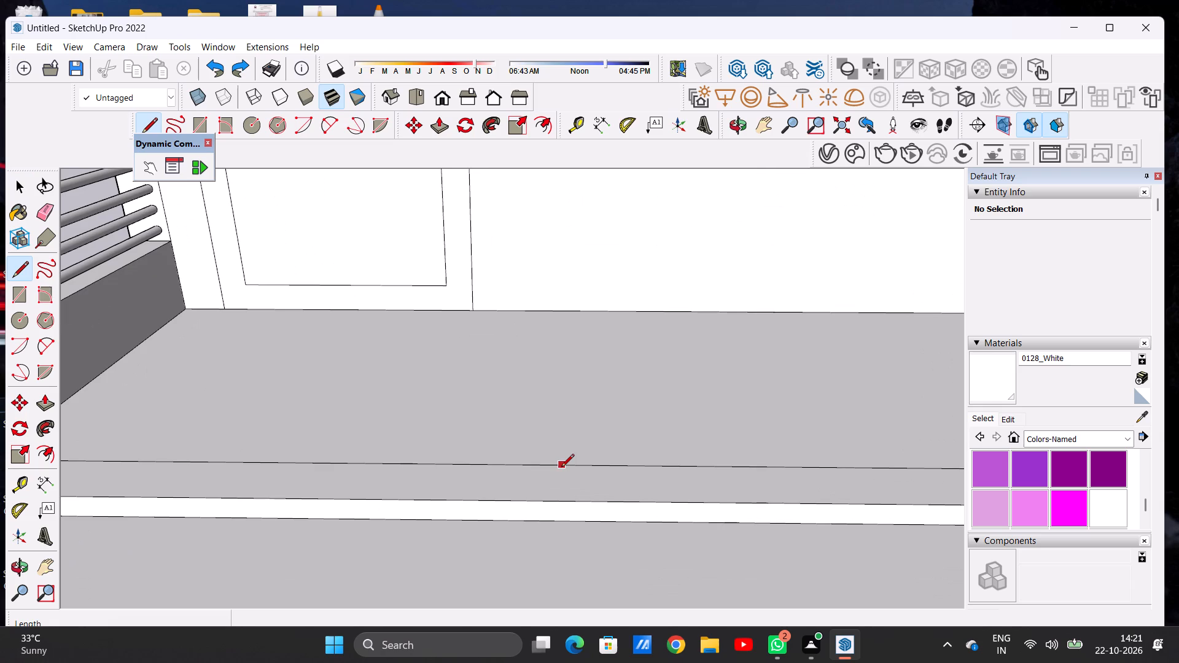
pyautogui.scroll(-7, 561, 468)
pyautogui.scroll(15, 289, 478)
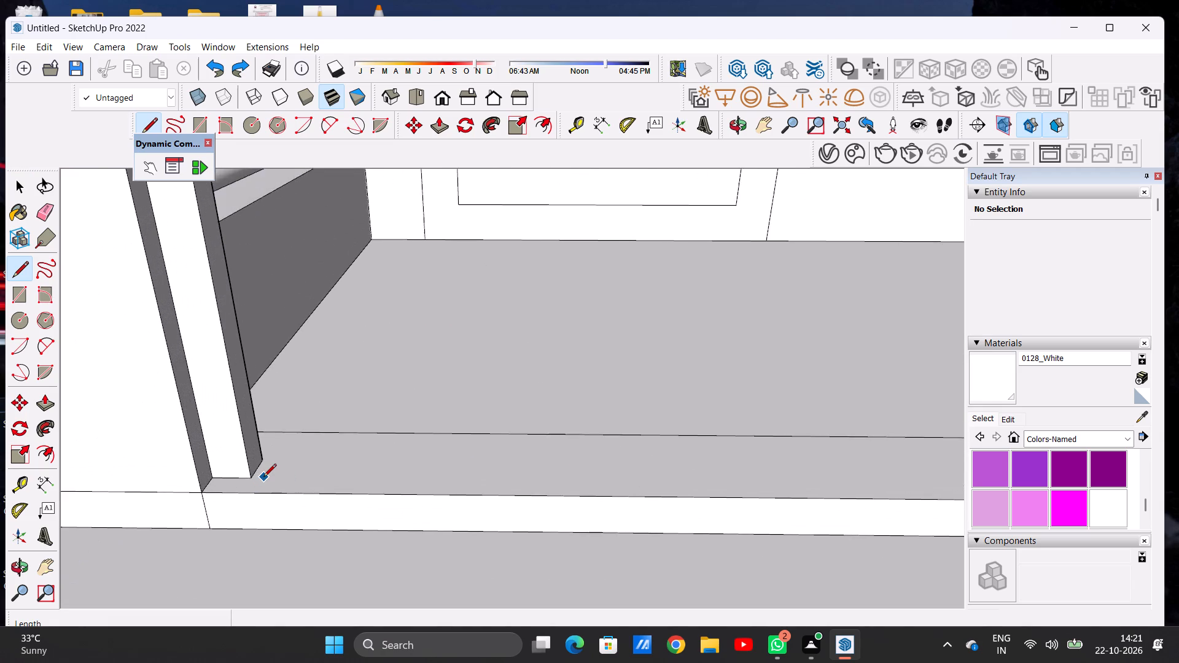
pyautogui.click(257, 477)
pyautogui.scroll(-14, 502, 486)
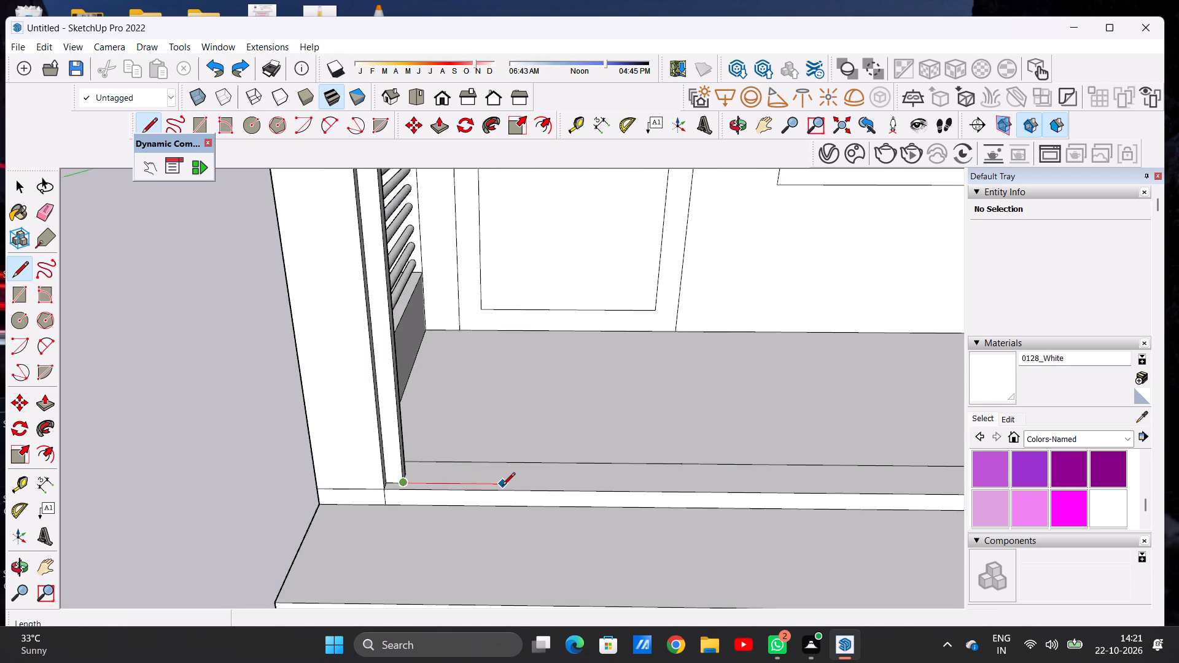
pyautogui.scroll(-2, 502, 486)
pyautogui.scroll(-12, 600, 470)
pyautogui.scroll(16, 678, 477)
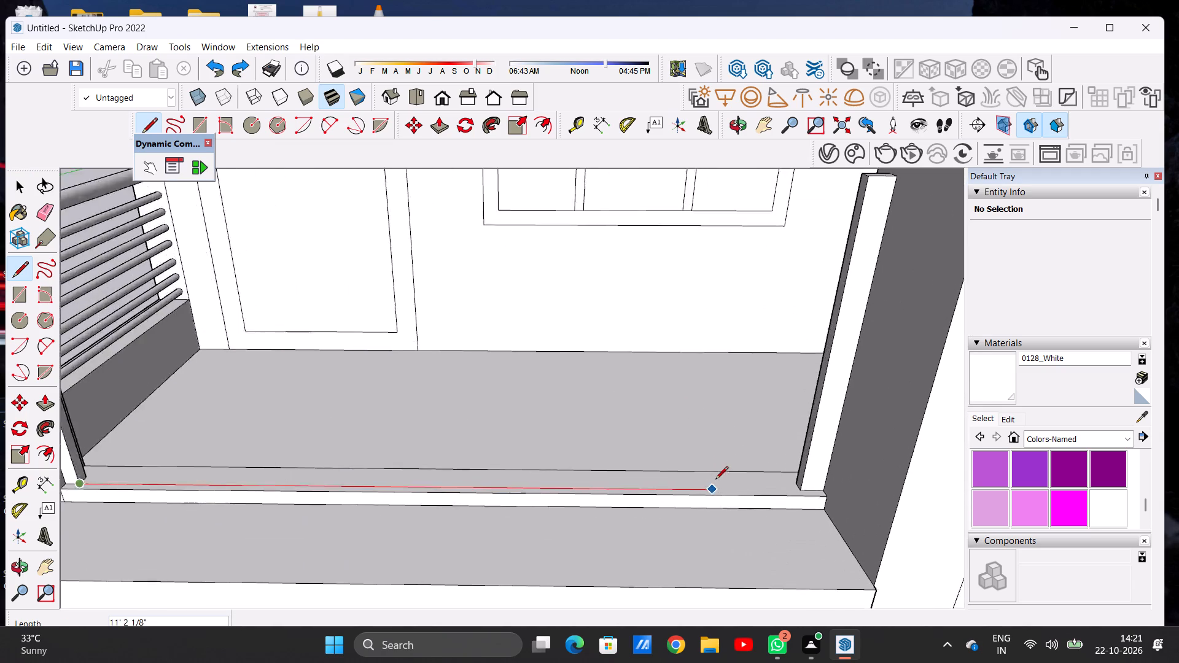
pyautogui.scroll(3, 715, 480)
pyautogui.scroll(4, 878, 501)
pyautogui.scroll(-1, 878, 501)
pyautogui.scroll(2, 878, 501)
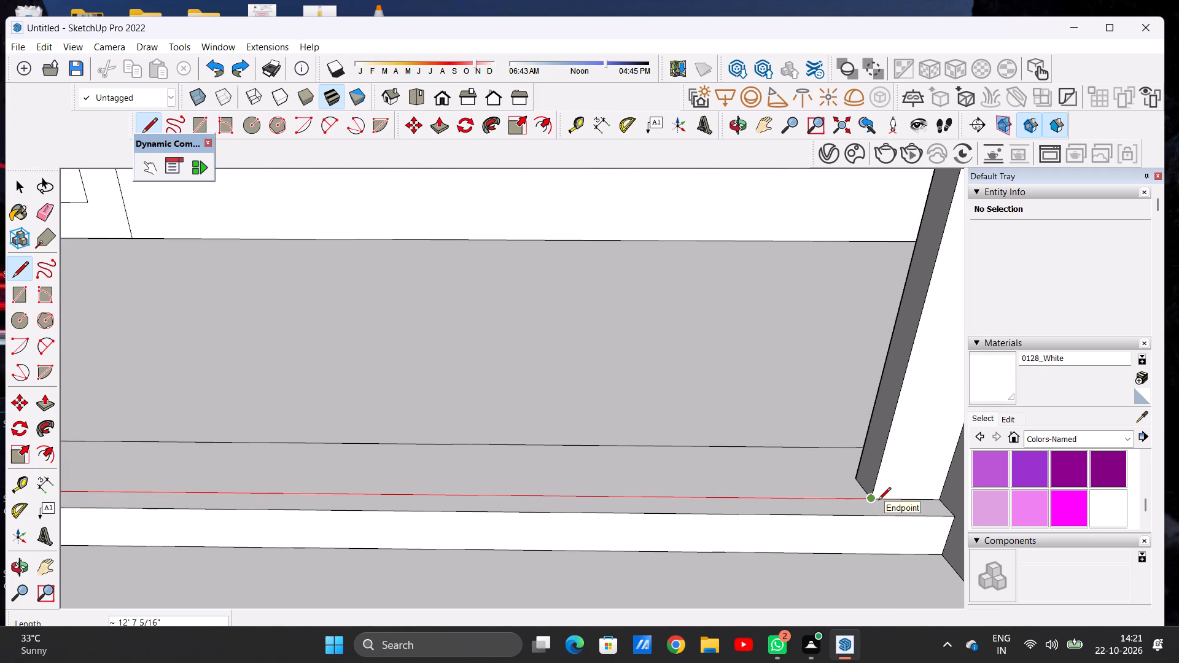
pyautogui.click(878, 501)
# Draw a parallel floor line about 12' 7" long between the rear inner base corners of the two thin posts.
pyautogui.click(857, 477)
pyautogui.scroll(-8, 828, 477)
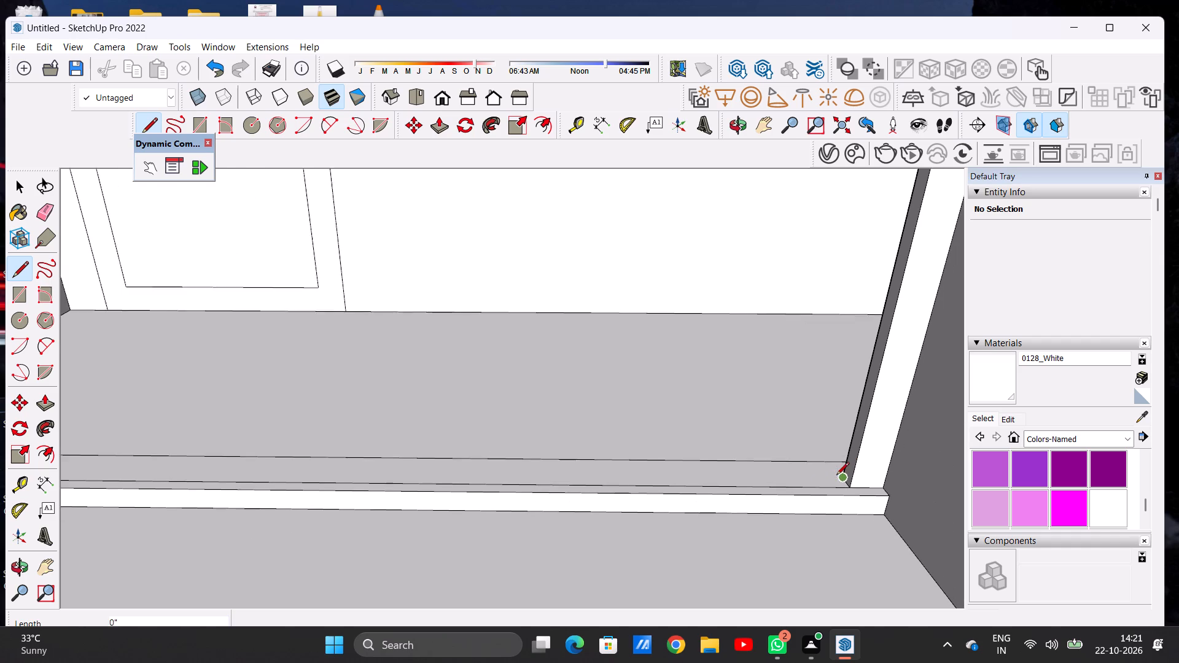
pyautogui.scroll(-4, 836, 476)
pyautogui.scroll(1, 839, 475)
pyautogui.scroll(-3, 839, 475)
pyautogui.scroll(11, 158, 461)
pyautogui.scroll(-8, 513, 473)
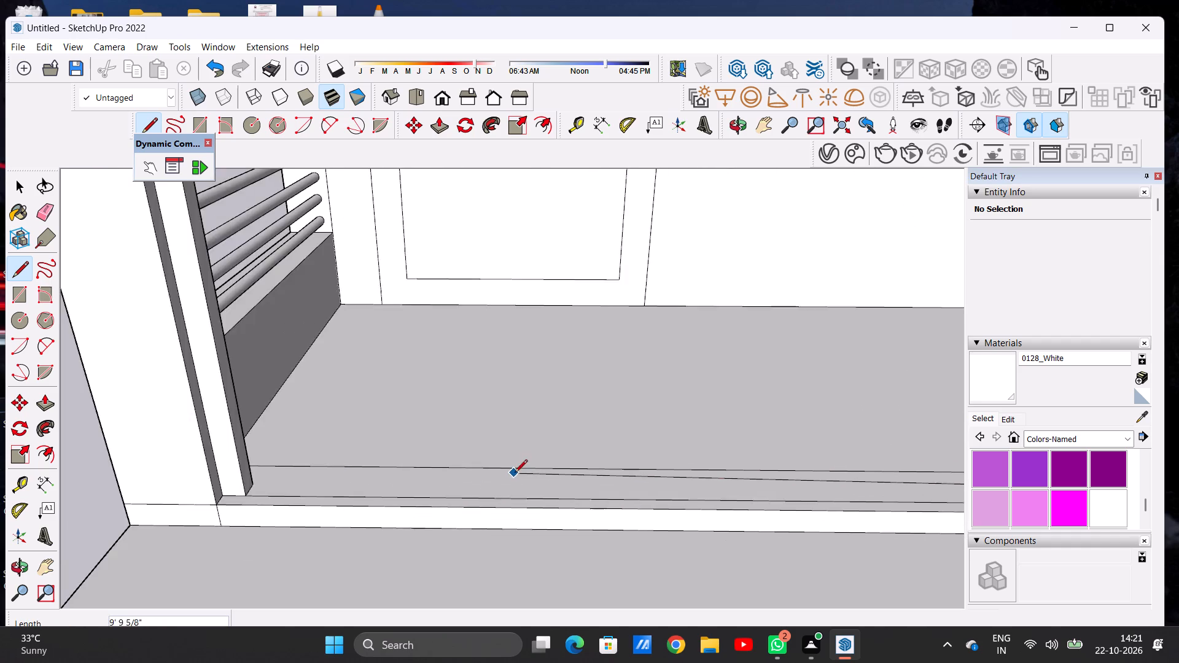
pyautogui.scroll(20, 248, 481)
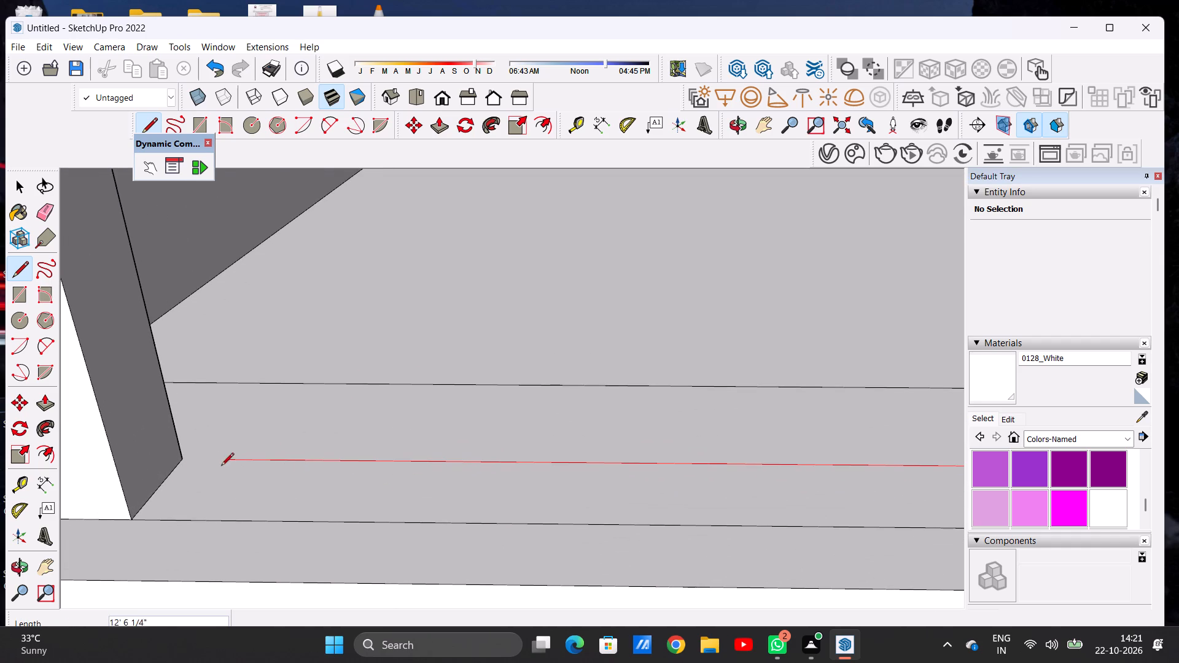
pyautogui.click(187, 454)
pyautogui.press('space')
# Examine the floor strip marked between the two post bases from the front and from above.
pyautogui.scroll(-4, 340, 443)
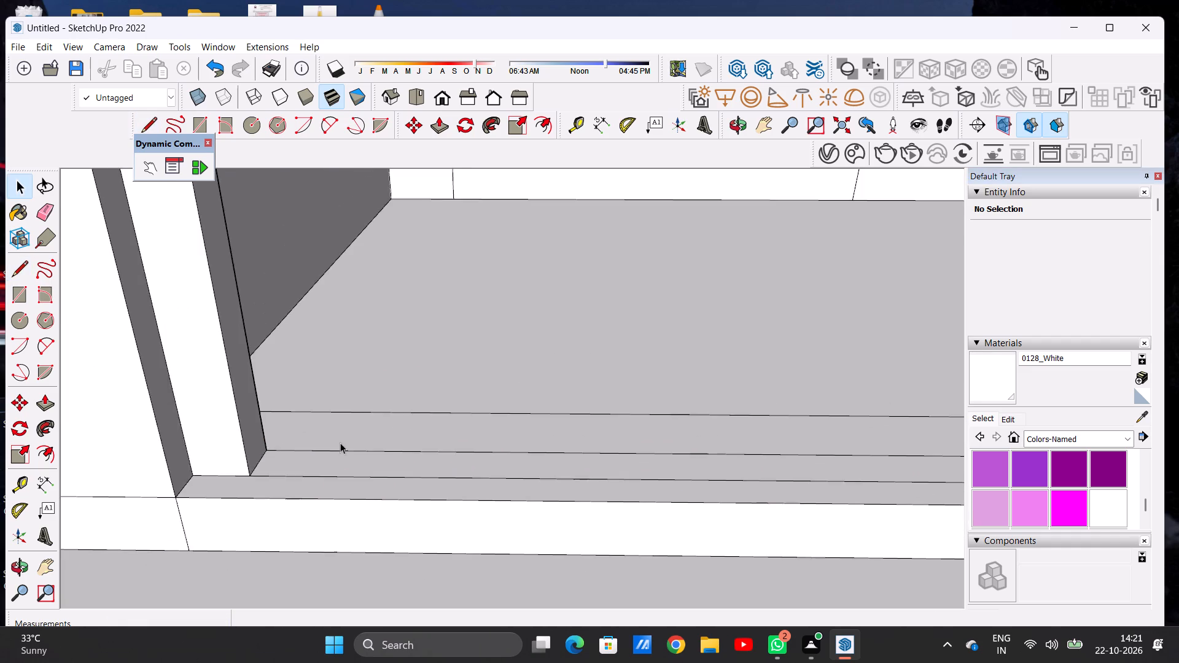
pyautogui.scroll(-20, 340, 443)
pyautogui.scroll(-11, 340, 443)
pyautogui.scroll(6, 465, 438)
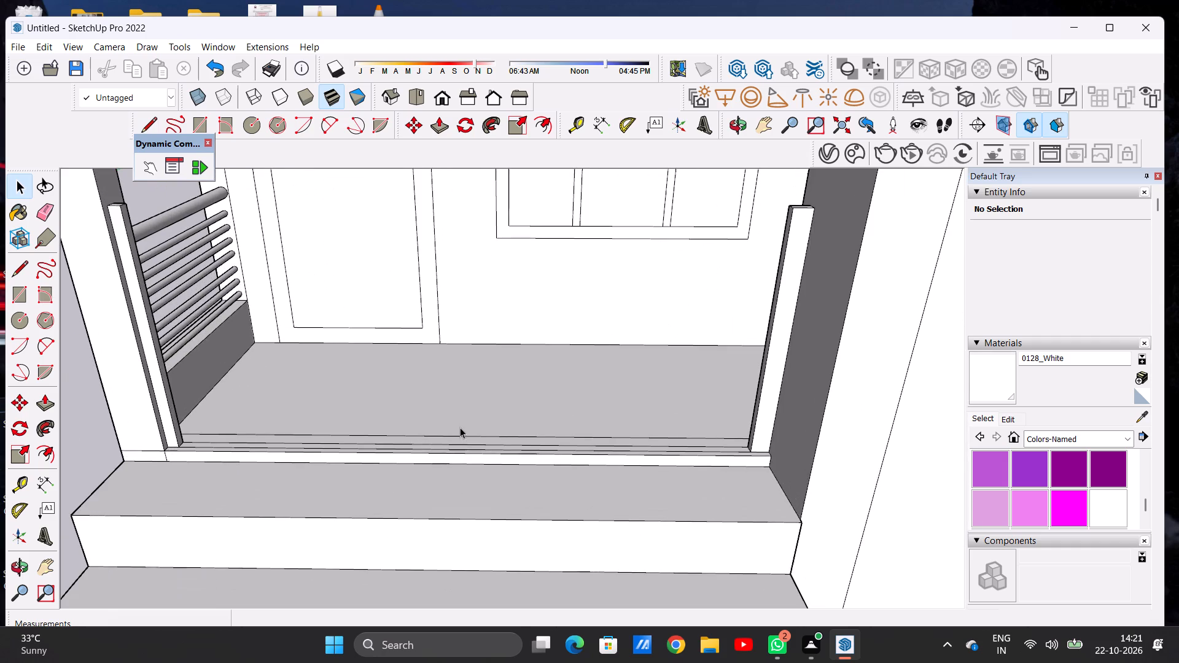
pyautogui.scroll(4, 453, 424)
pyautogui.moveTo(433, 438); pyautogui.dragTo(446, 513, button='middle')
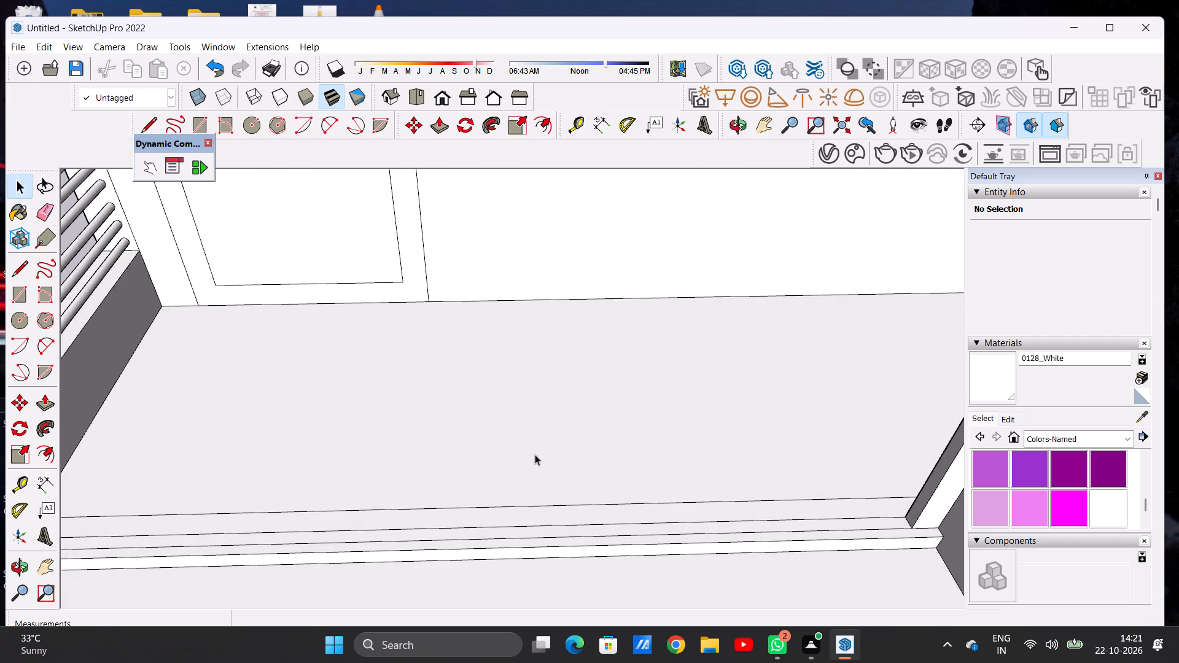
pyautogui.scroll(-5, 535, 454)
pyautogui.scroll(8, 521, 513)
pyautogui.moveTo(518, 515); pyautogui.dragTo(520, 444, button='middle')
pyautogui.scroll(-6, 523, 460)
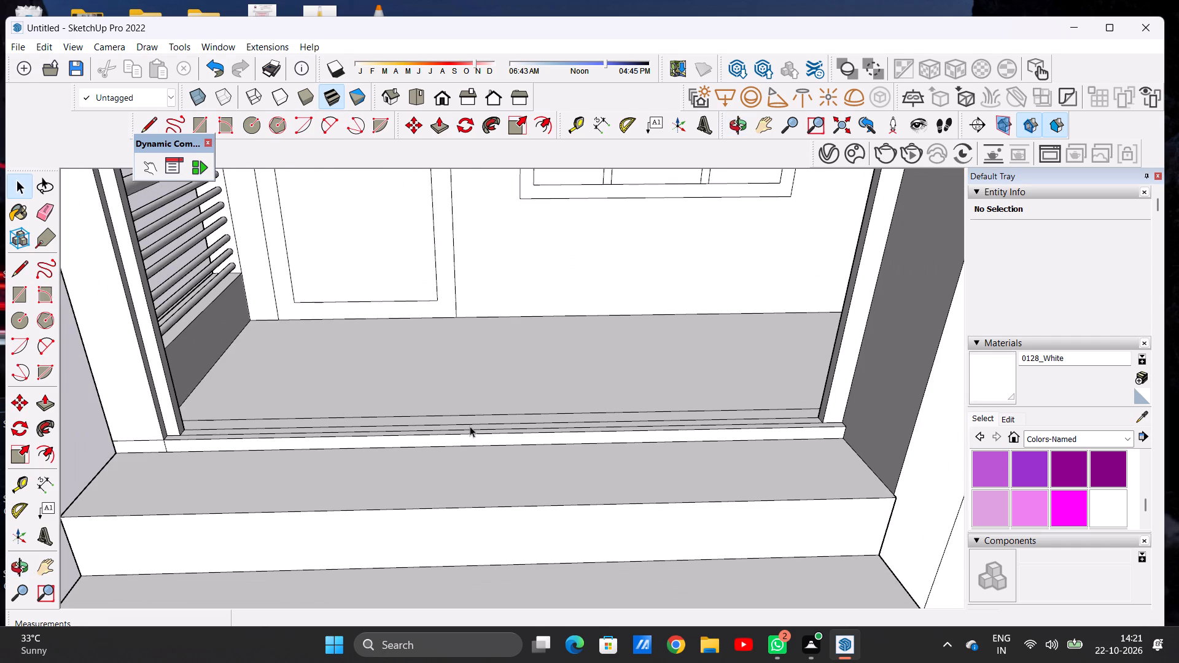
pyautogui.scroll(7, 470, 425)
pyautogui.moveTo(473, 425); pyautogui.dragTo(477, 486, button='middle')
pyautogui.scroll(1, 477, 486)
pyautogui.scroll(-3, 526, 459)
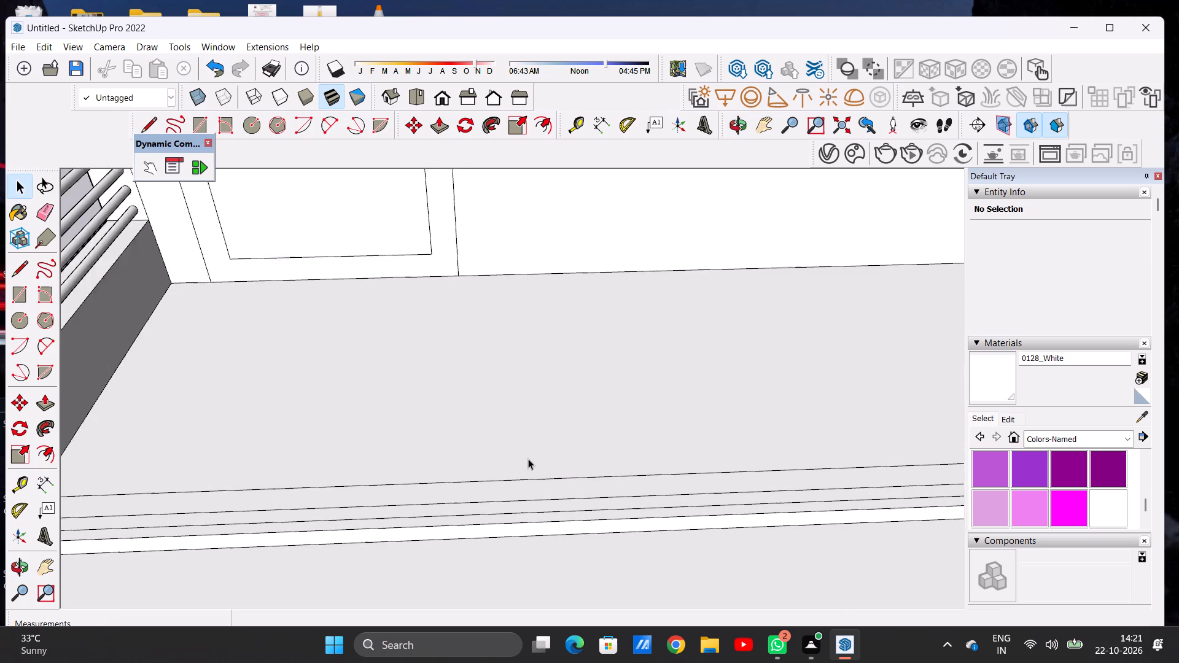
pyautogui.scroll(-2, 528, 459)
pyautogui.scroll(-3, 449, 488)
pyautogui.scroll(5, 488, 502)
pyautogui.moveTo(481, 504); pyautogui.dragTo(461, 524, button='middle')
pyautogui.scroll(-12, 605, 484)
pyautogui.scroll(3, 726, 497)
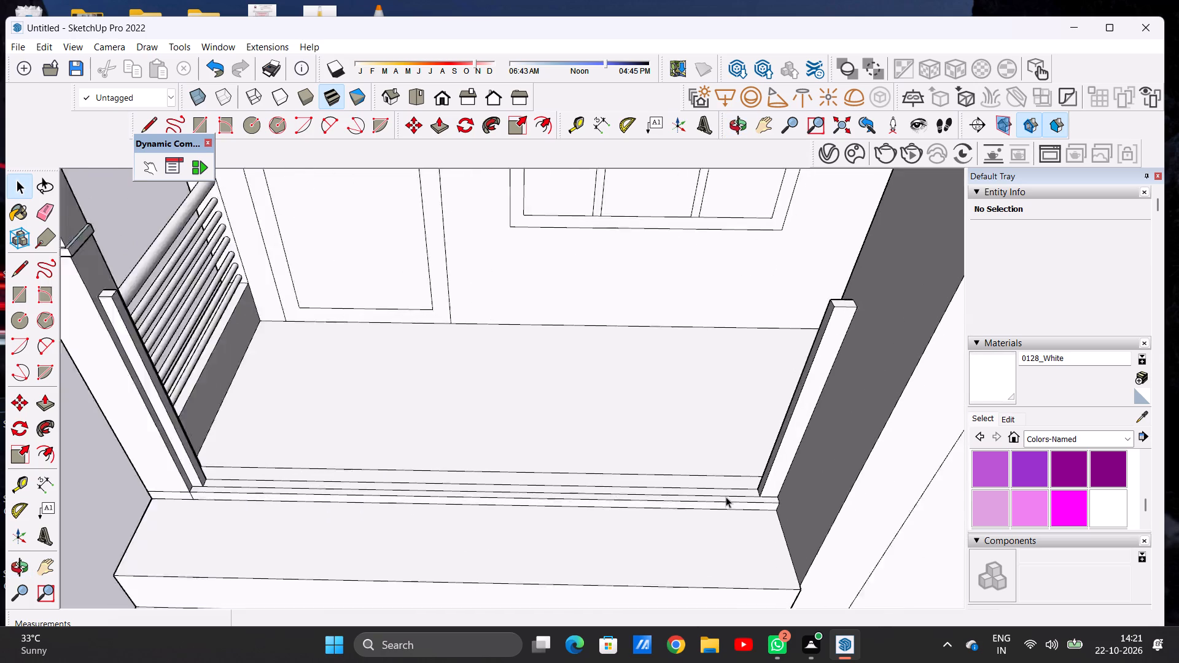
pyautogui.scroll(10, 726, 497)
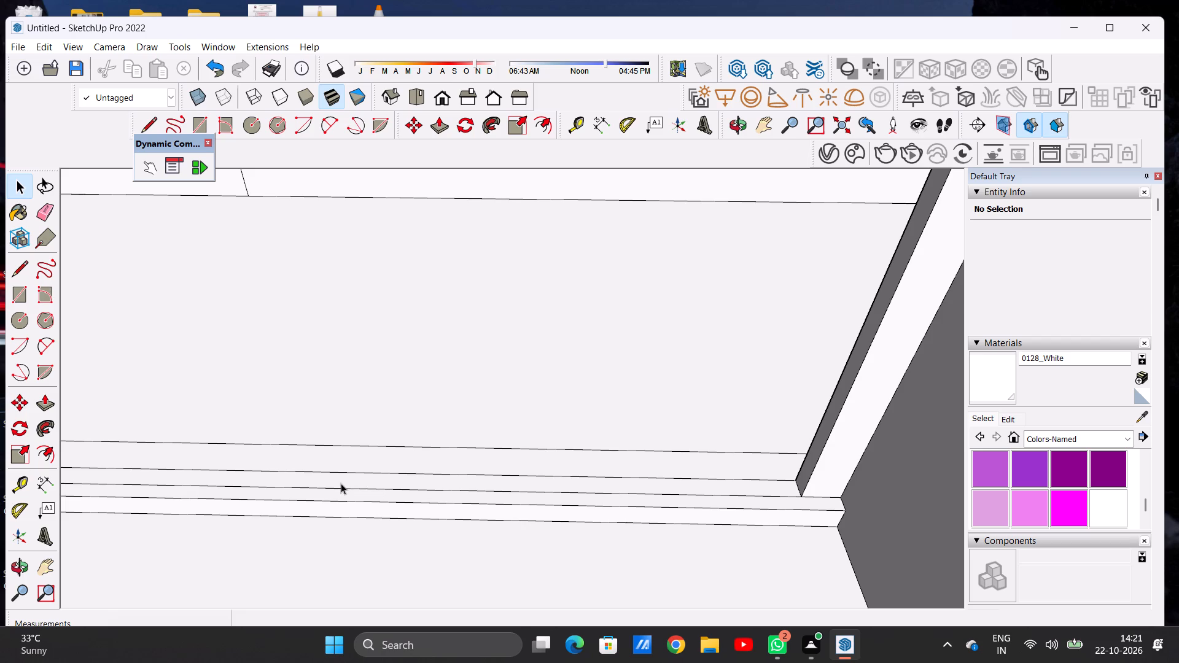
# Draw three closely spaced lines, each about 2 9/16" long, across the marked floor strip near its mid-span.
pyautogui.press('l')
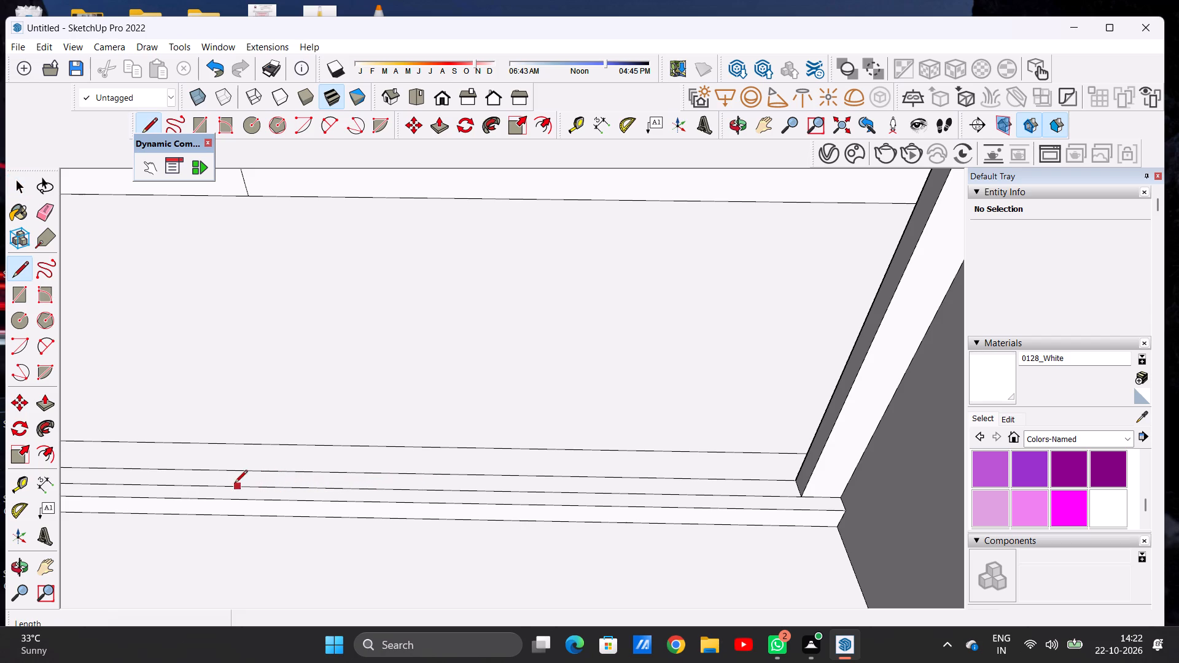
pyautogui.scroll(-7, 304, 492)
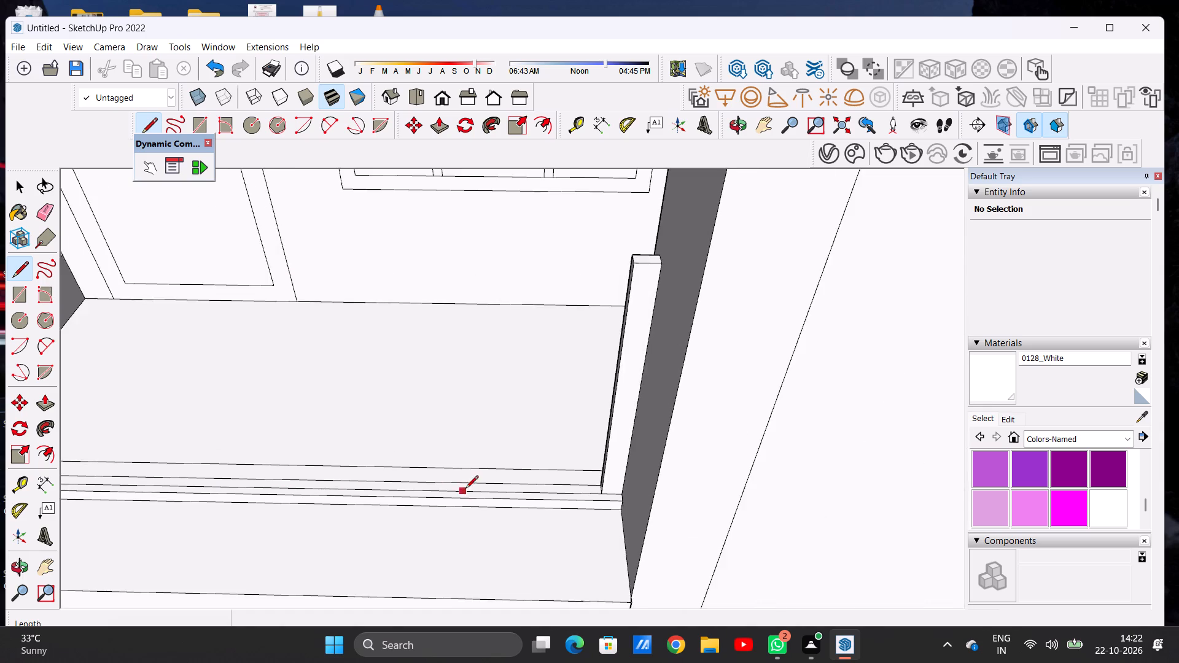
pyautogui.scroll(-7, 611, 465)
pyautogui.scroll(16, 340, 475)
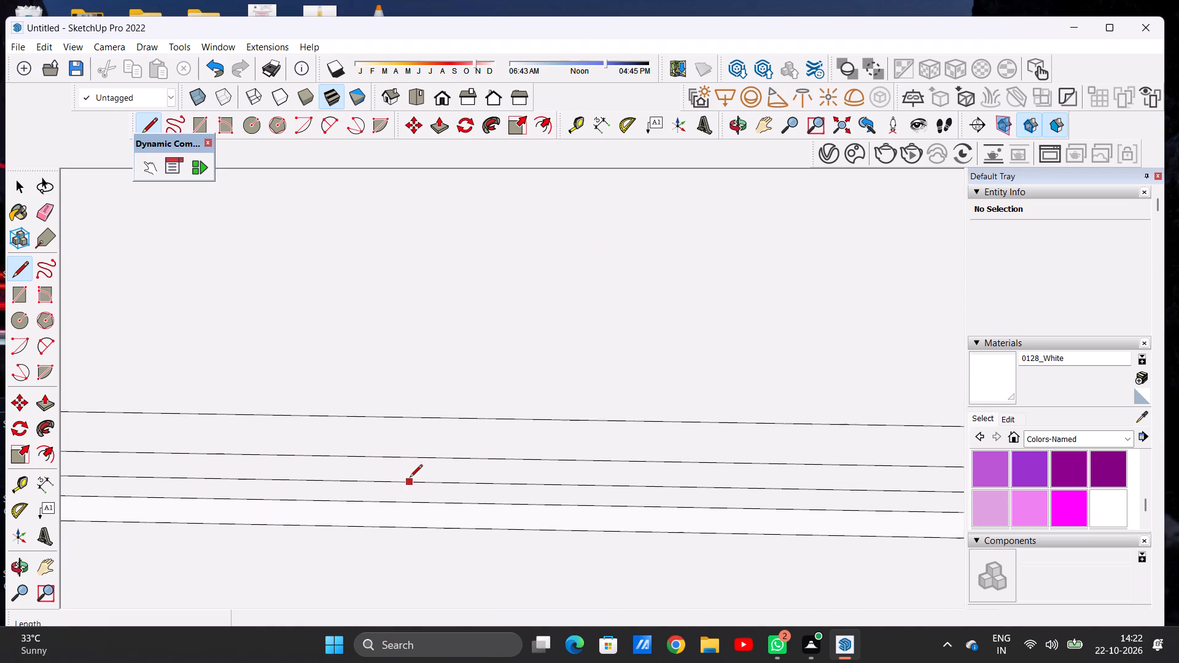
pyautogui.scroll(2, 410, 478)
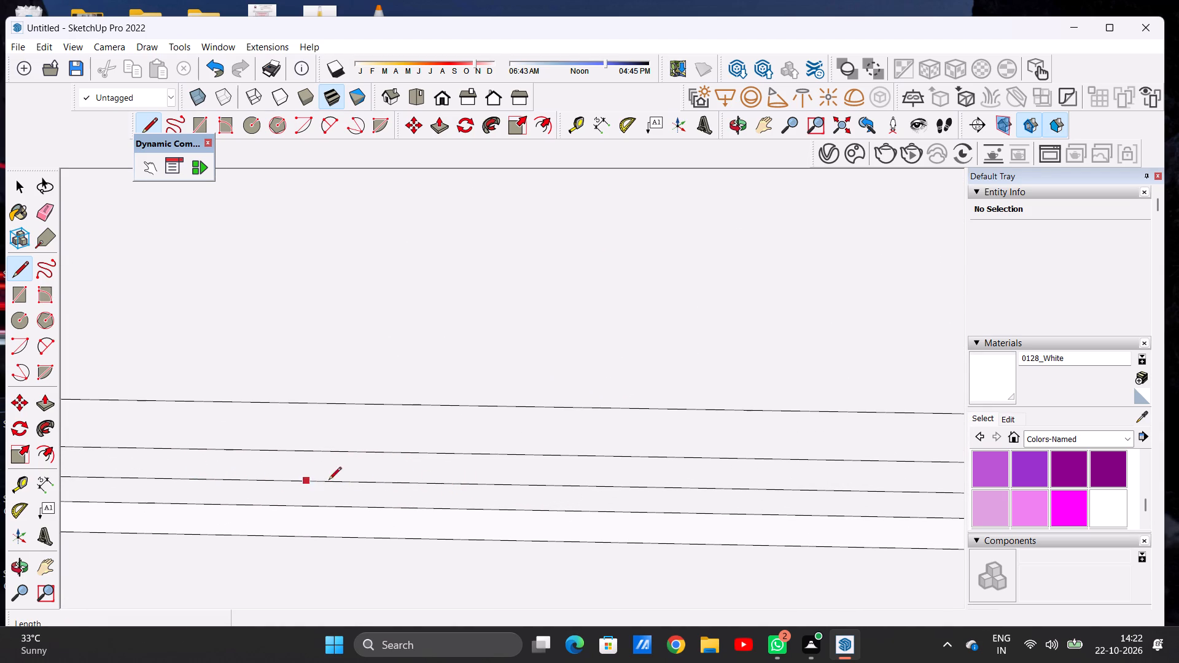
pyautogui.scroll(-16, 523, 484)
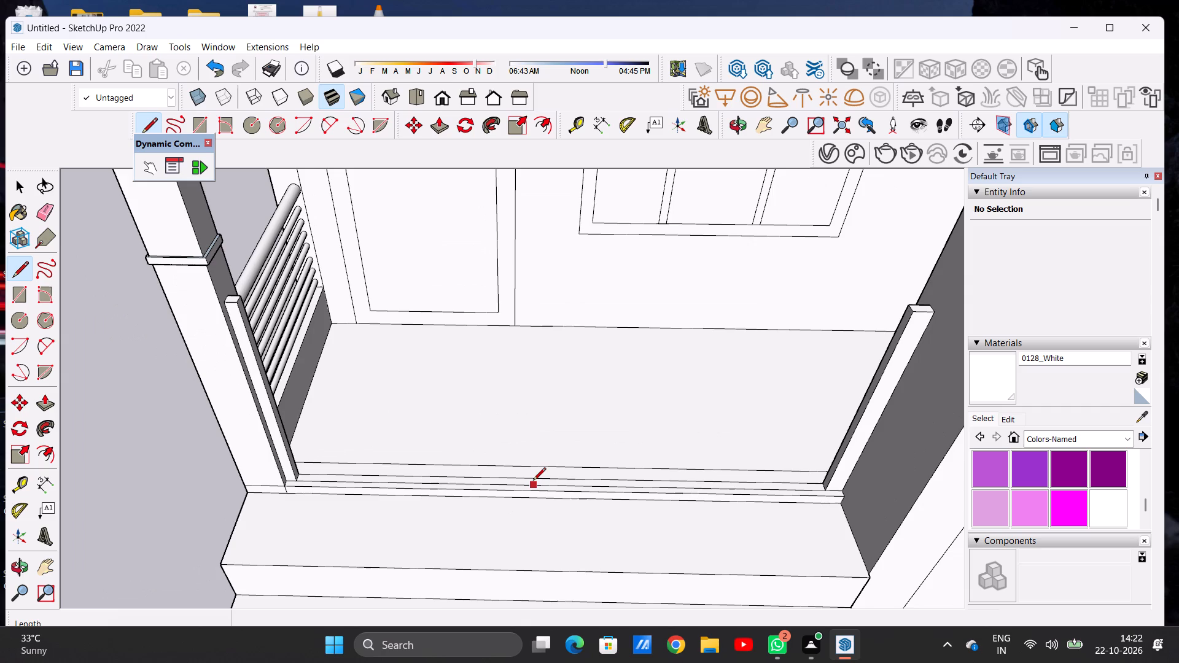
pyautogui.scroll(5, 548, 483)
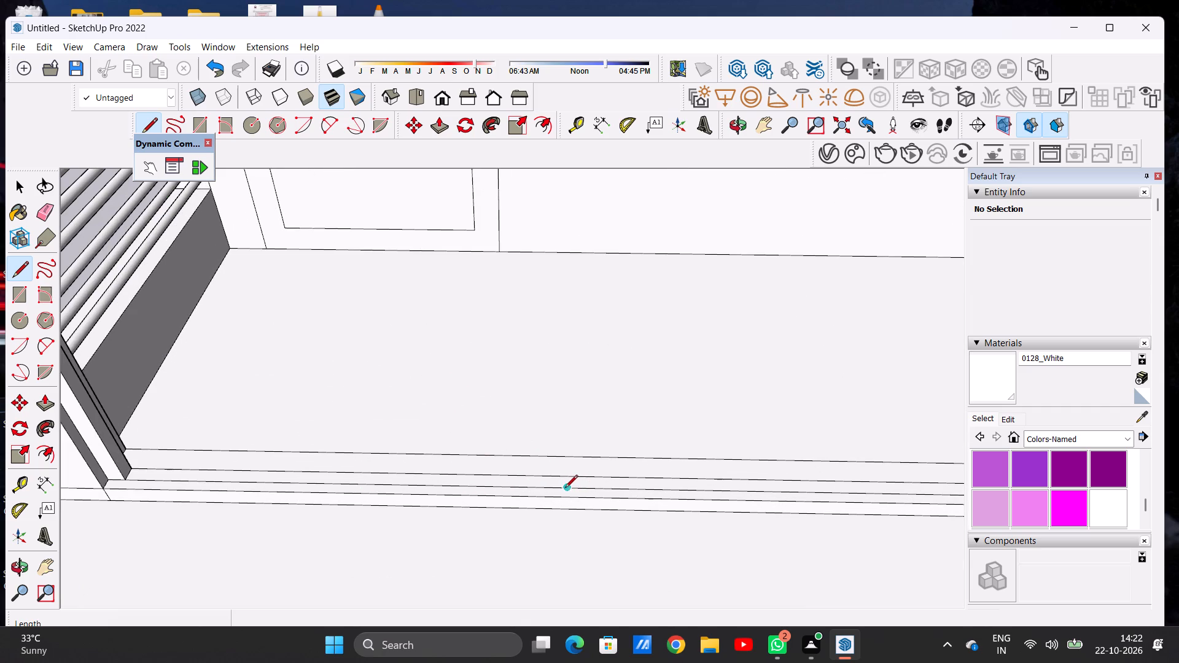
pyautogui.scroll(7, 563, 489)
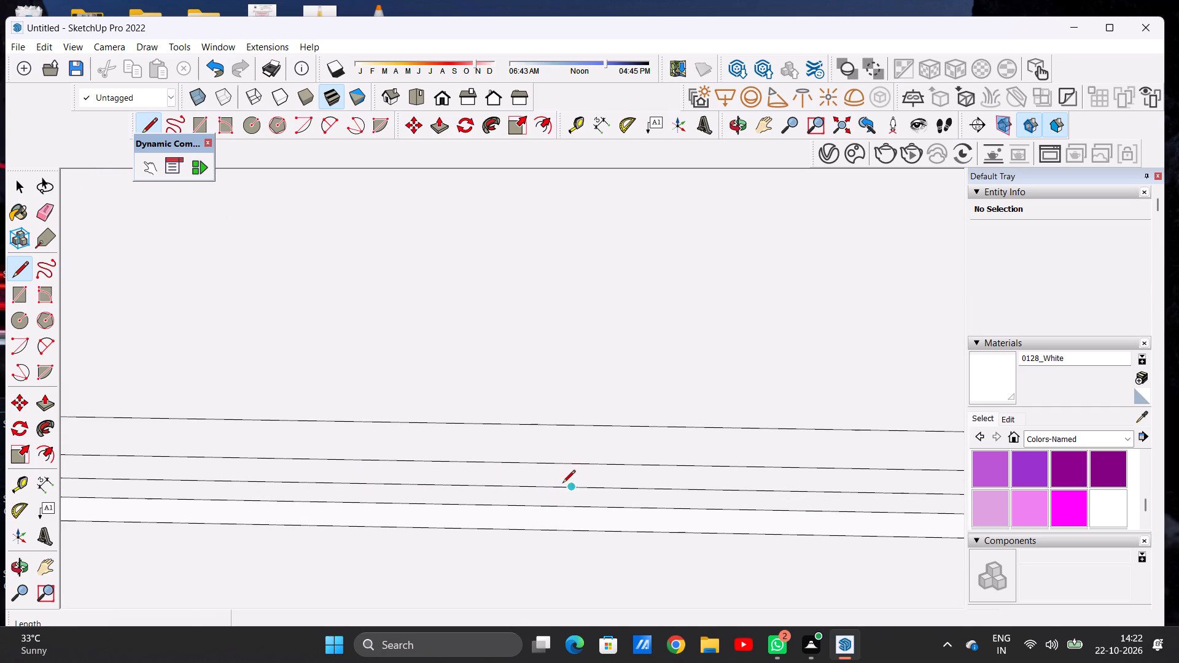
pyautogui.click(534, 485)
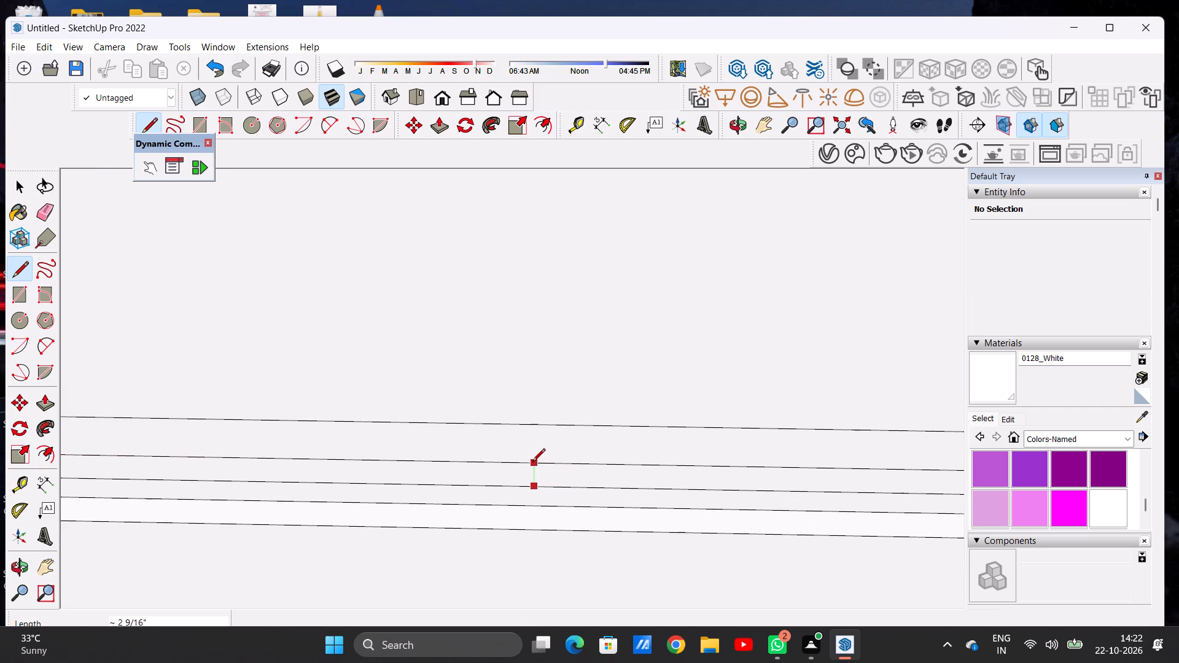
pyautogui.click(532, 462)
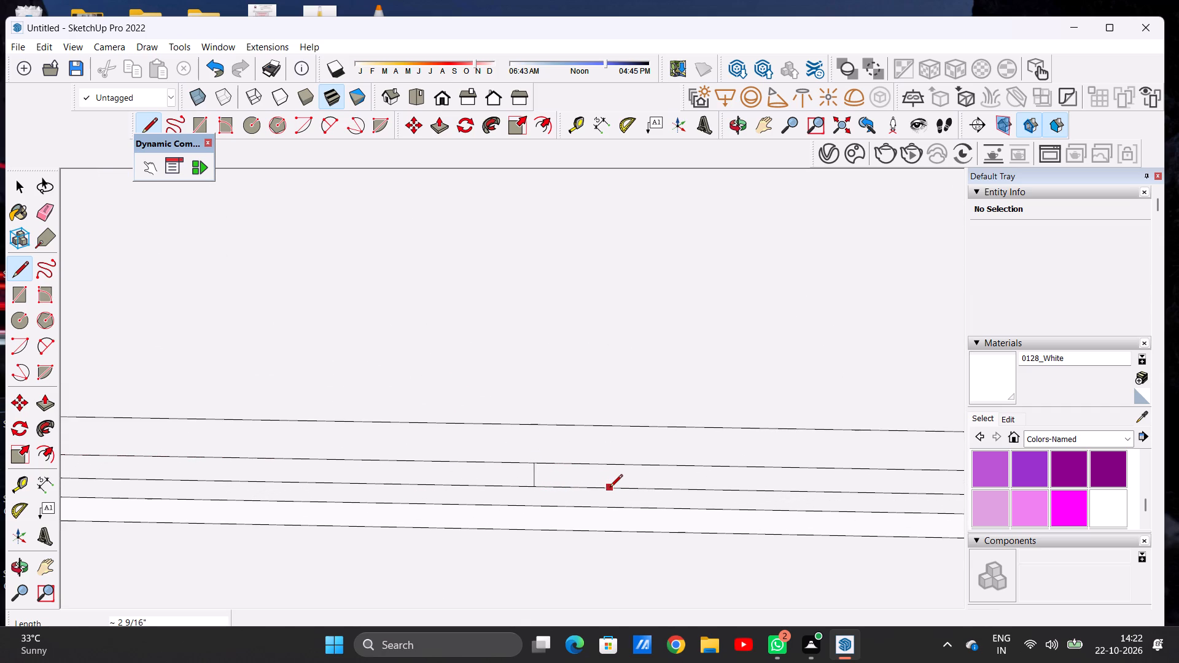
pyautogui.click(610, 488)
pyautogui.click(610, 465)
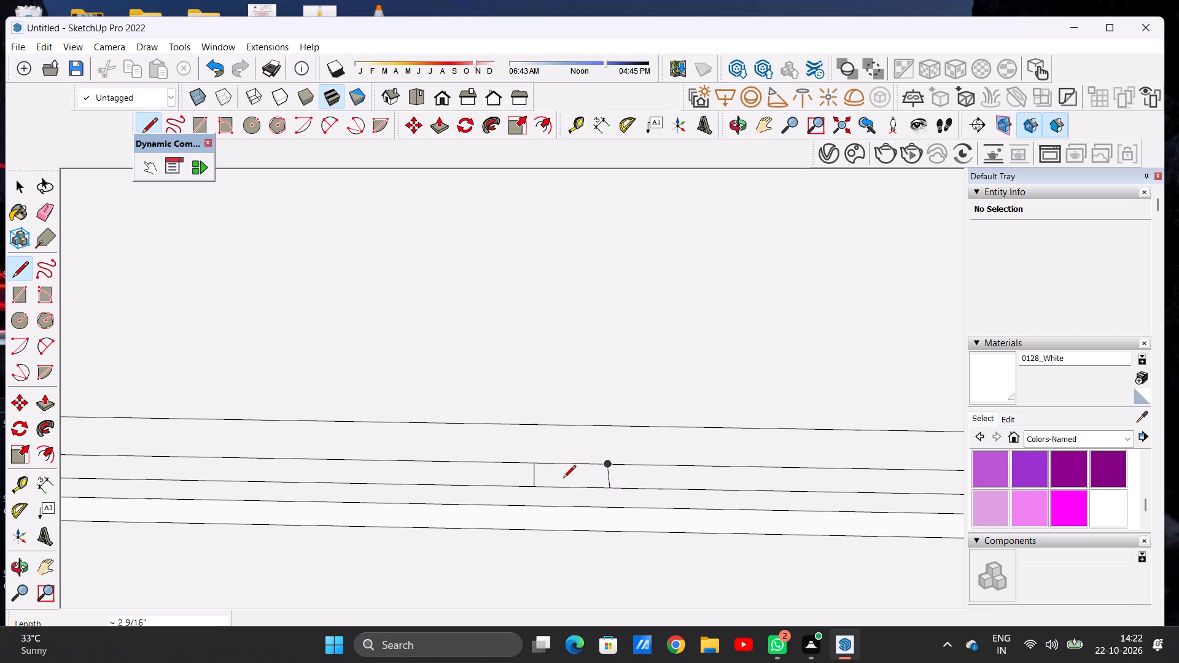
pyautogui.click(569, 487)
pyautogui.click(575, 466)
pyautogui.press('space')
pyautogui.write('P')
pyautogui.press('space')
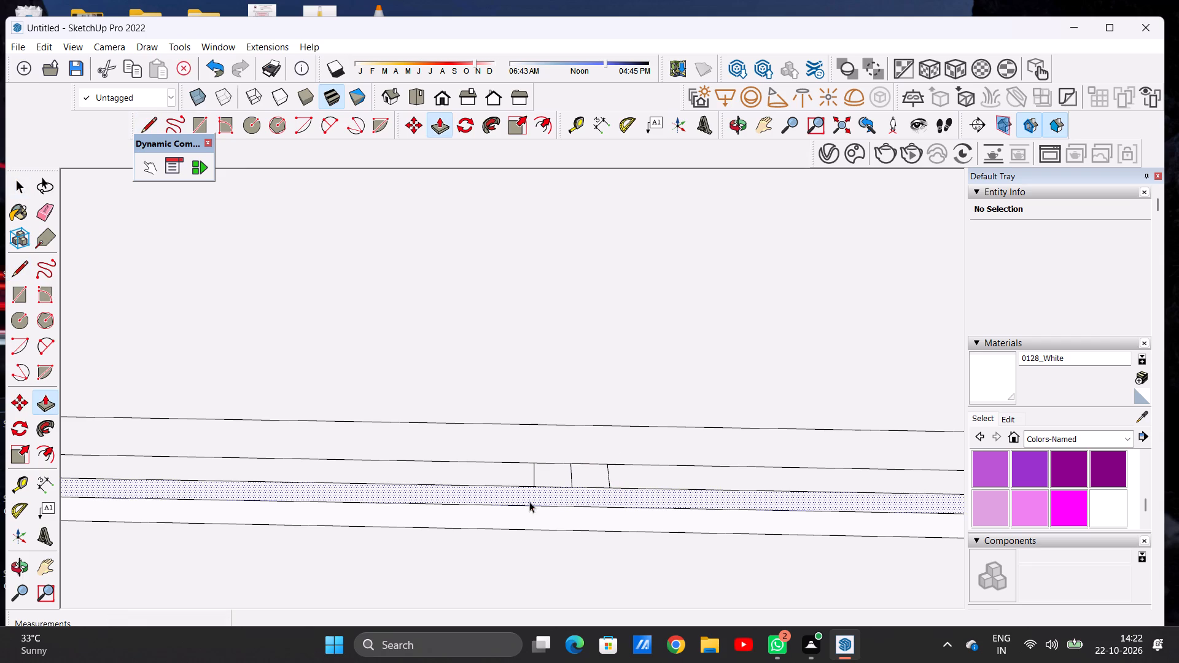
# Draw a line across the inner face of the window-side post, just below its top.
pyautogui.scroll(-17, 553, 522)
pyautogui.moveTo(625, 527); pyautogui.dragTo(647, 481, button='middle')
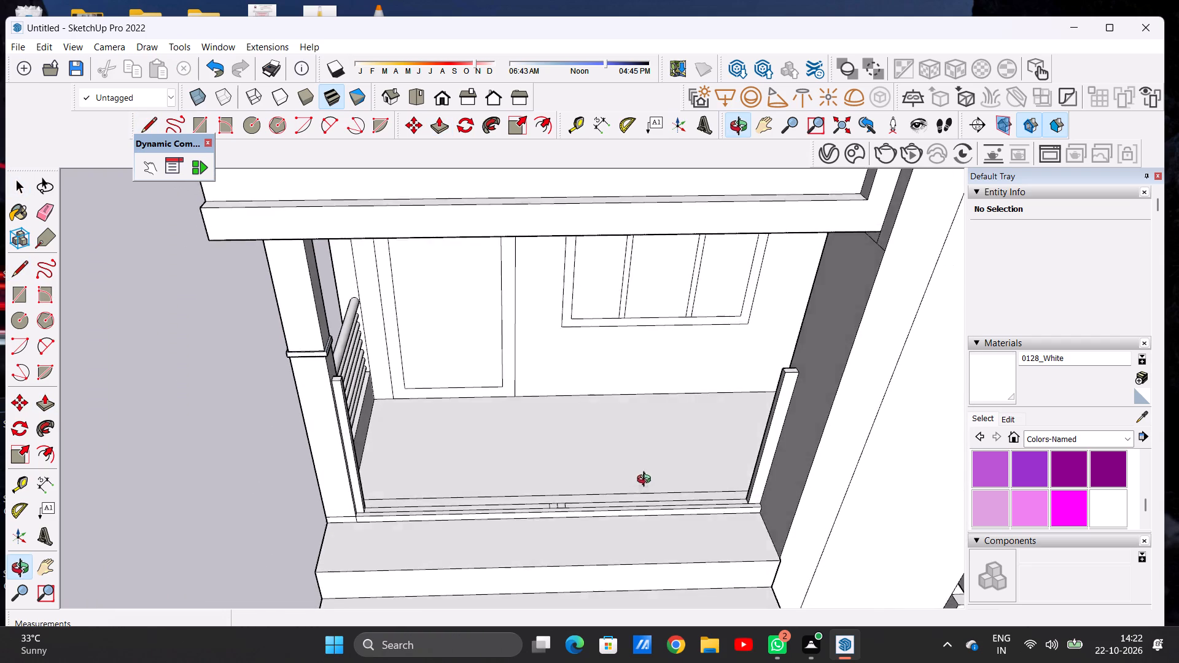
pyautogui.moveTo(647, 481); pyautogui.dragTo(669, 441, button='middle')
pyautogui.scroll(6, 781, 355)
pyautogui.moveTo(763, 360); pyautogui.dragTo(823, 328, button='middle')
pyautogui.scroll(12, 785, 297)
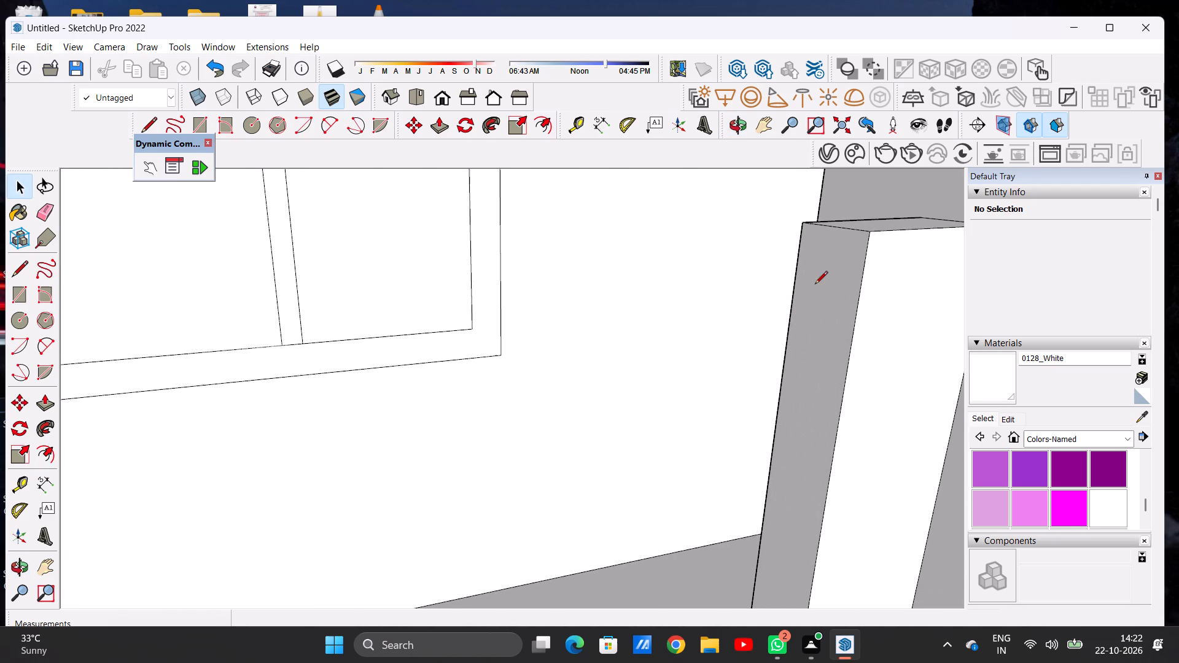
pyautogui.press('l')
pyautogui.click(797, 263)
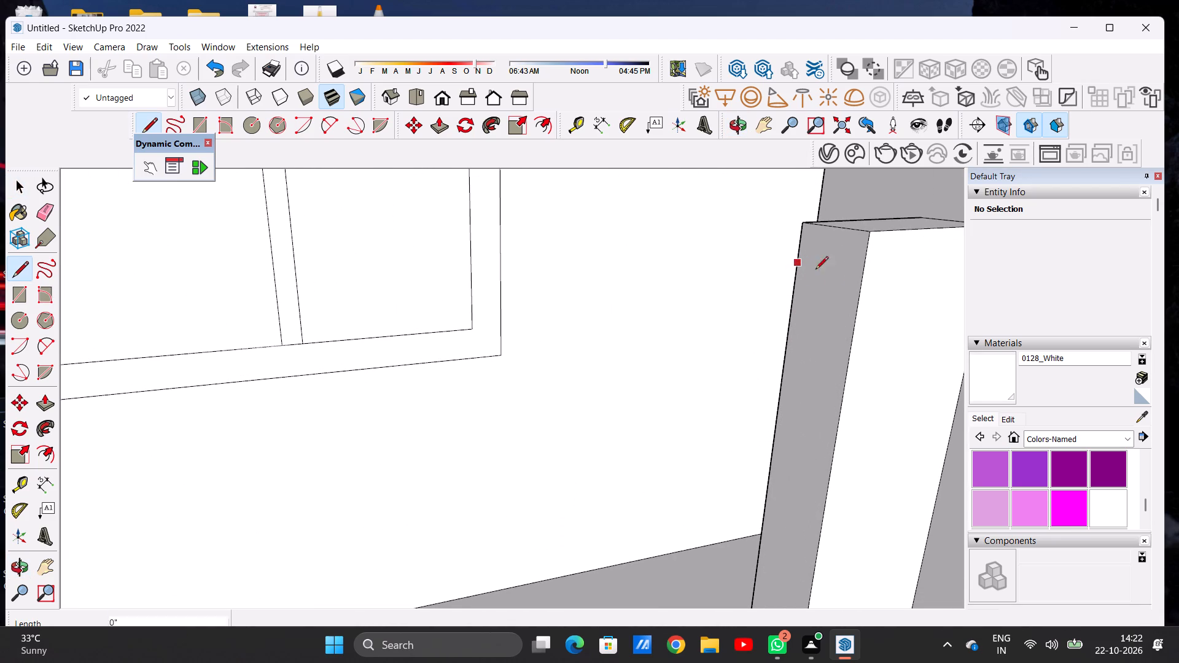
pyautogui.click(858, 279)
pyautogui.press('space')
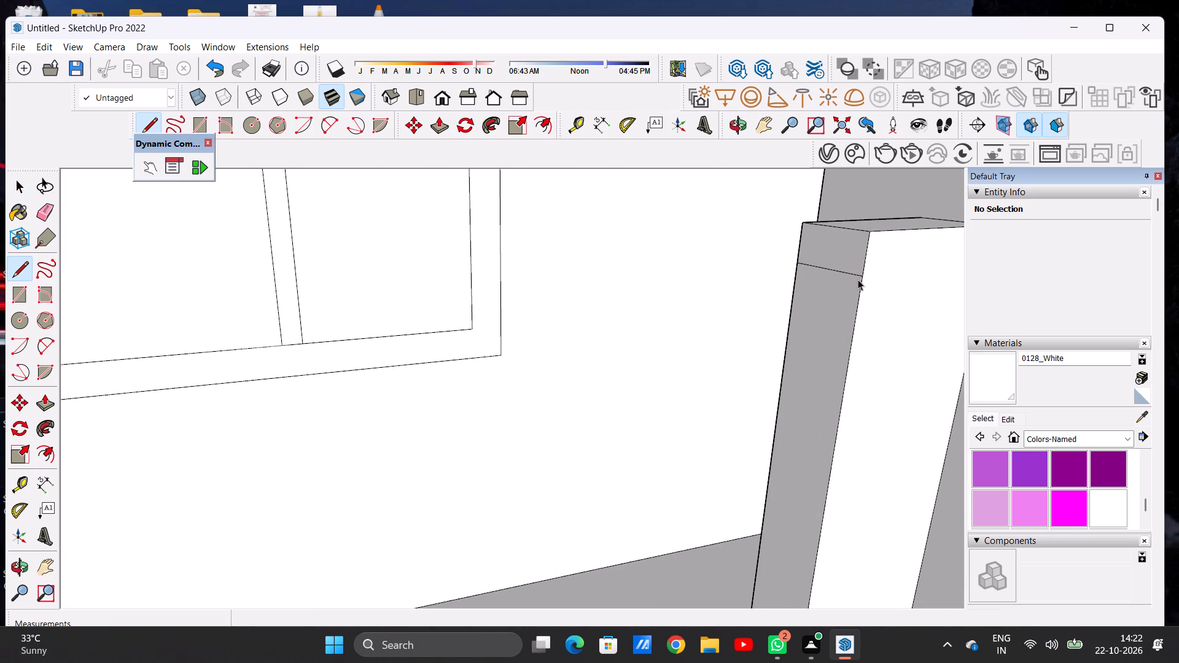
# Push/Pull the small top section of the window-side post's inner face about 12' 7" across to the door-side post as a top rail.
pyautogui.write('P')
pyautogui.click(833, 243)
pyautogui.scroll(-7, 956, 292)
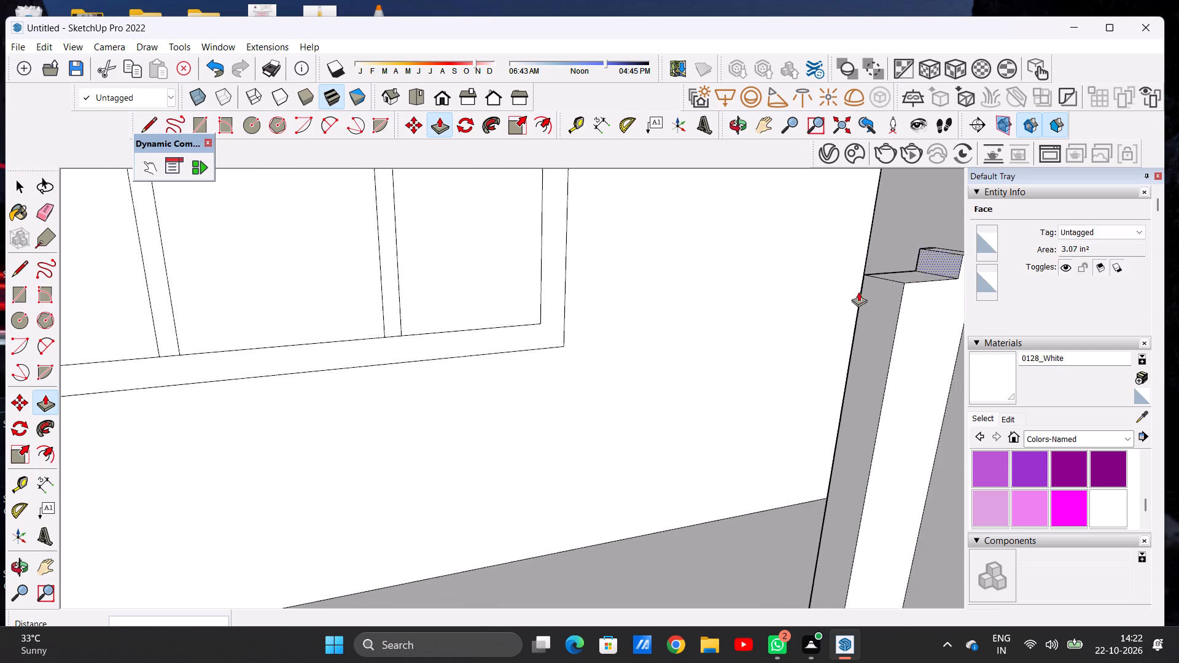
pyautogui.scroll(-14, 822, 296)
pyautogui.moveTo(688, 308); pyautogui.dragTo(561, 265, button='middle')
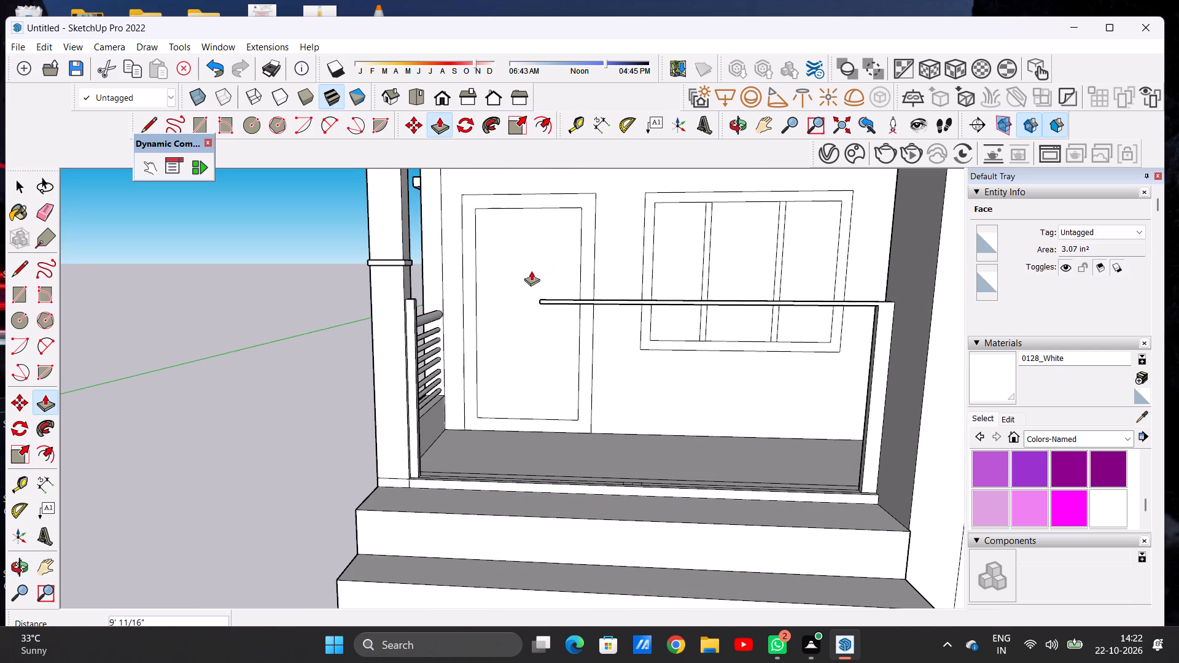
pyautogui.scroll(5, 439, 294)
pyautogui.scroll(1, 387, 303)
pyautogui.scroll(-1, 387, 303)
pyautogui.scroll(1, 387, 303)
pyautogui.scroll(-1, 387, 303)
pyautogui.scroll(1, 387, 303)
pyautogui.moveTo(386, 305); pyautogui.dragTo(449, 330, button='middle')
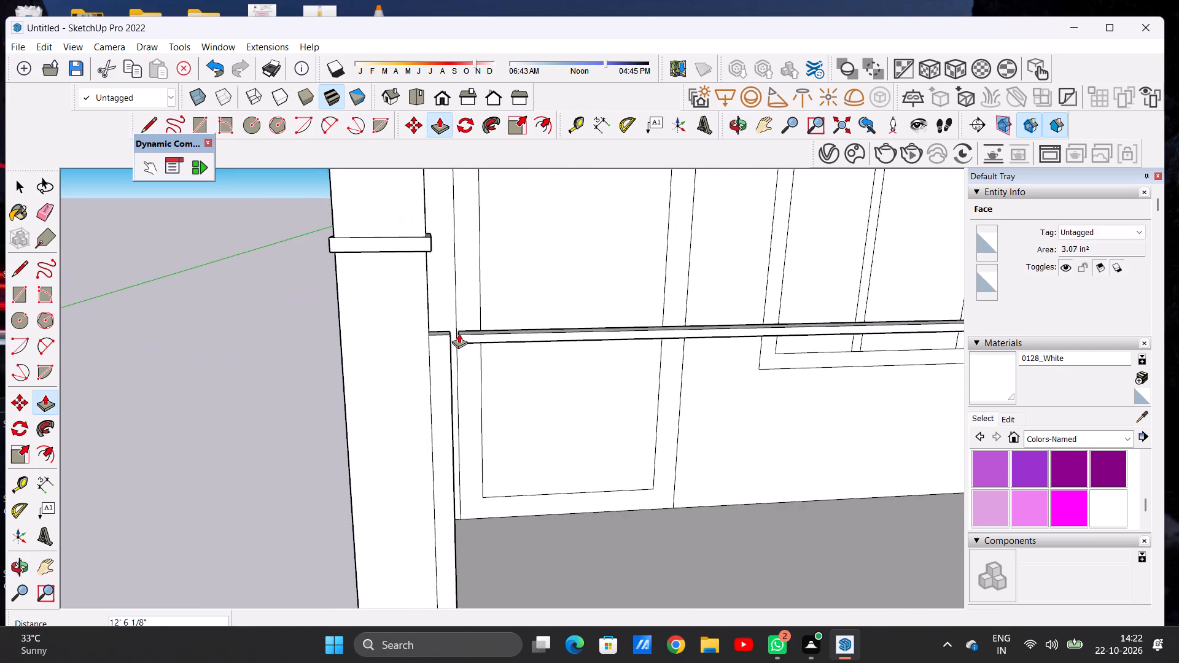
pyautogui.scroll(14, 459, 333)
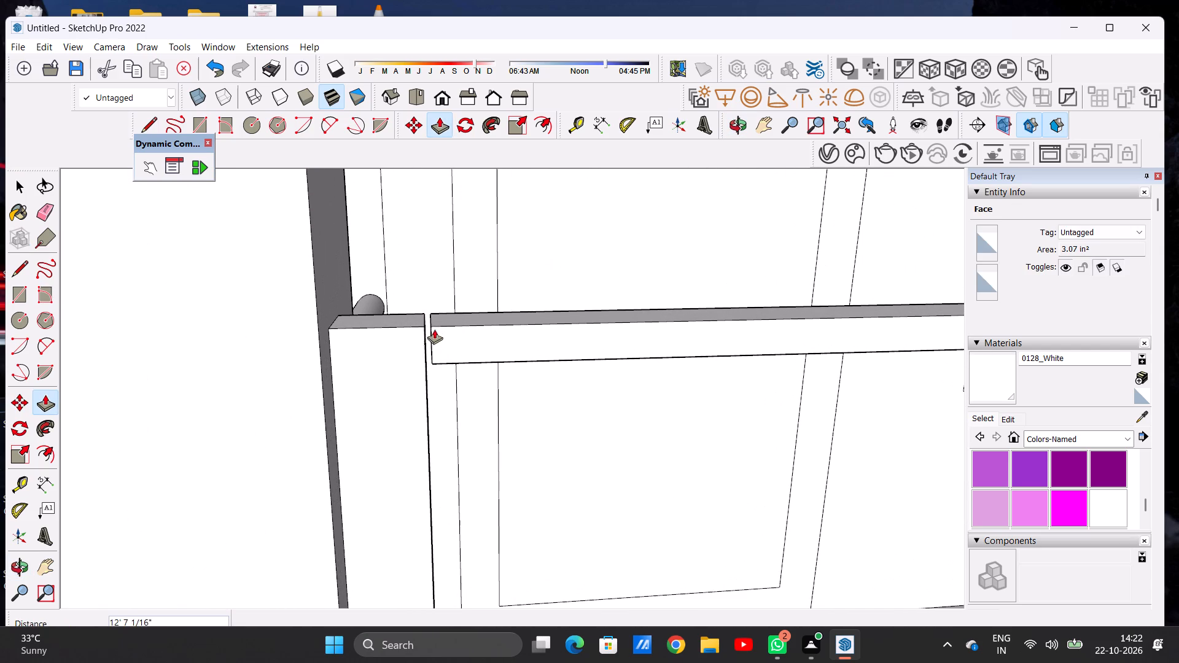
pyautogui.scroll(15, 428, 325)
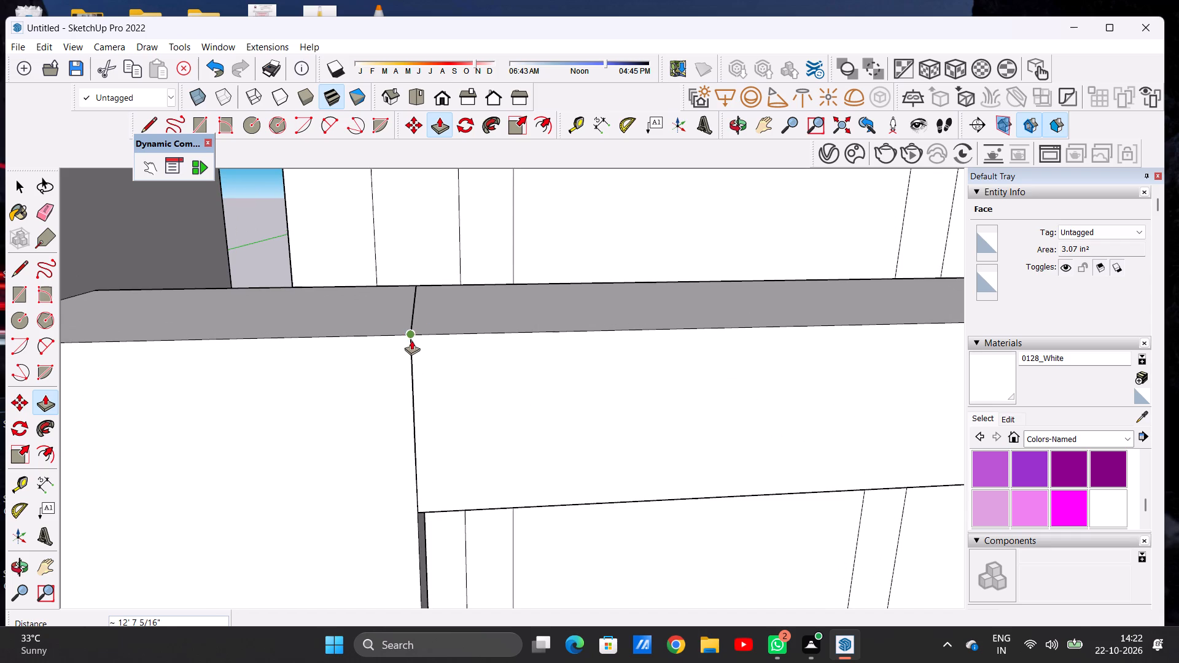
pyautogui.click(411, 338)
pyautogui.press('space')
# Thicken the top rail by pulling its underside down about 1 1/16".
pyautogui.scroll(-17, 348, 362)
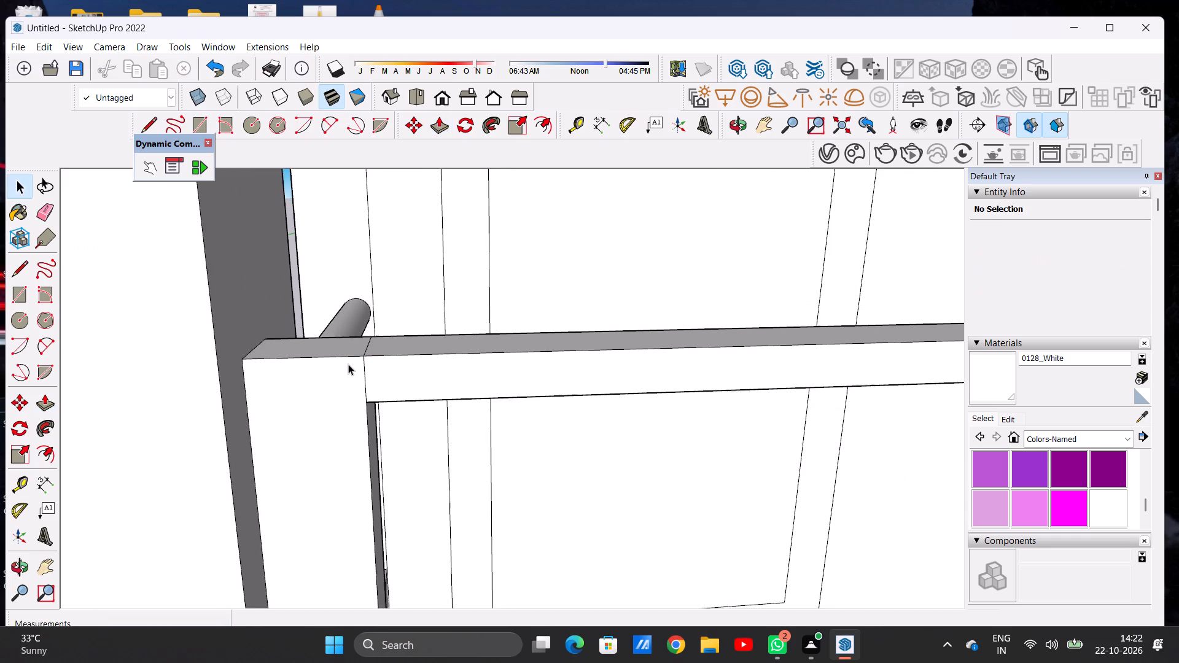
pyautogui.scroll(-20, 348, 364)
pyautogui.scroll(-6, 348, 364)
pyautogui.moveTo(628, 428); pyautogui.dragTo(621, 376, button='middle')
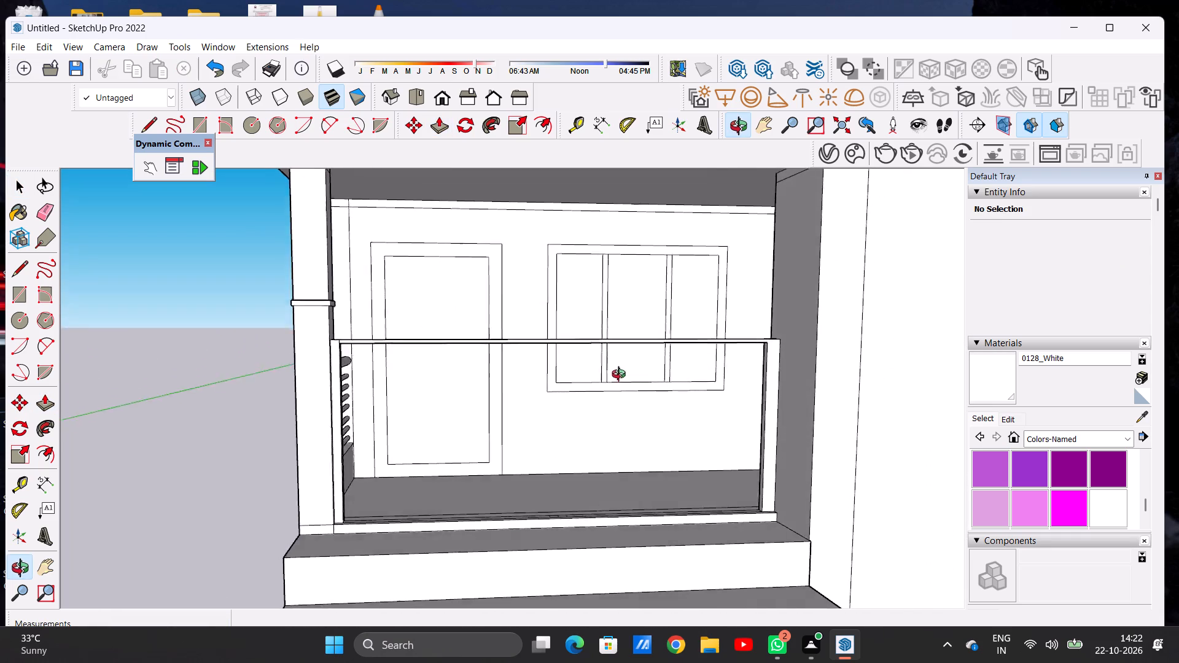
pyautogui.moveTo(621, 376); pyautogui.dragTo(619, 366, button='middle')
pyautogui.middleClick(619, 365)
pyautogui.scroll(6, 744, 343)
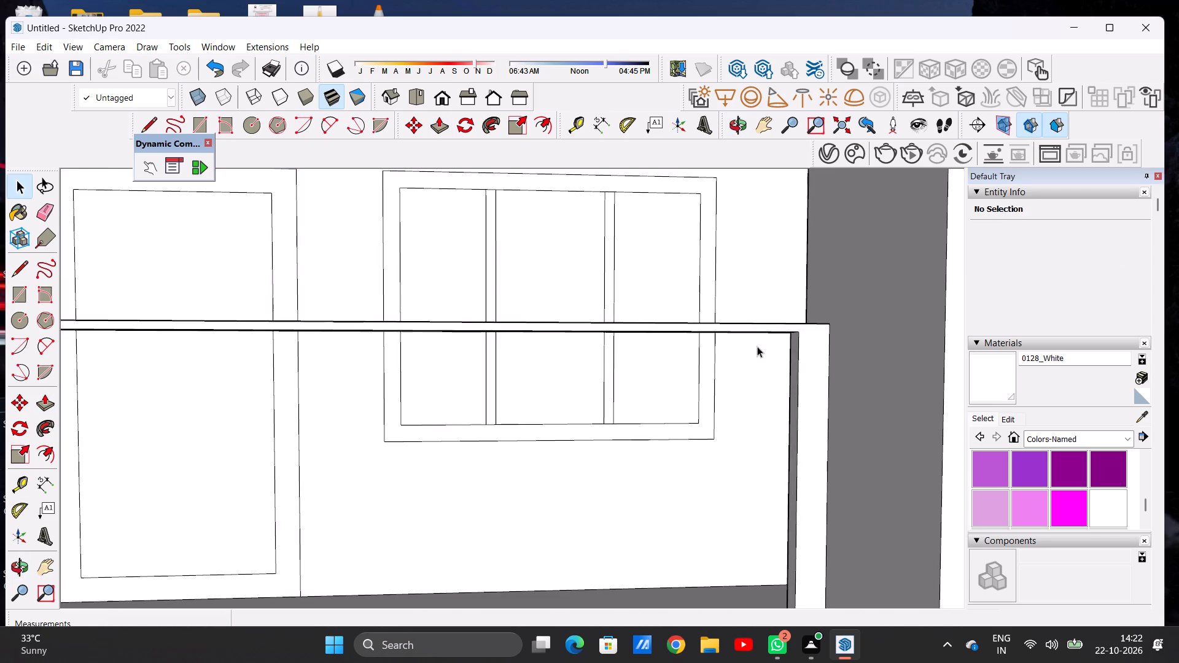
pyautogui.moveTo(768, 350); pyautogui.dragTo(762, 287, button='middle')
pyautogui.scroll(9, 747, 199)
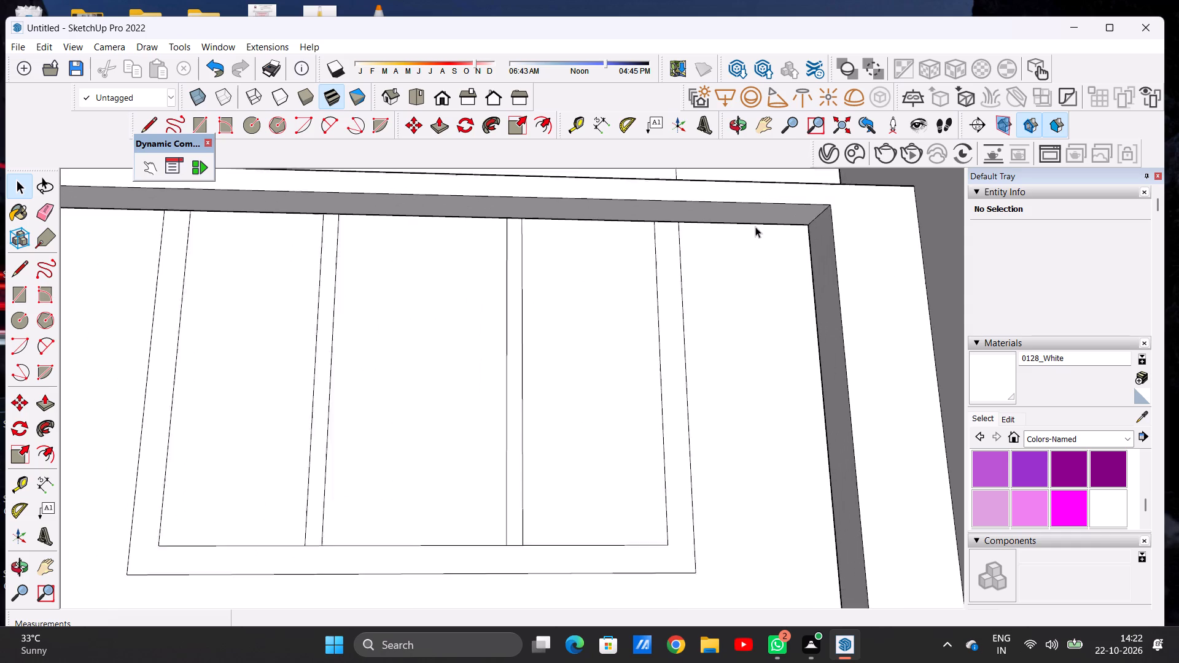
pyautogui.scroll(3, 755, 227)
pyautogui.scroll(-4, 755, 227)
pyautogui.press('p')
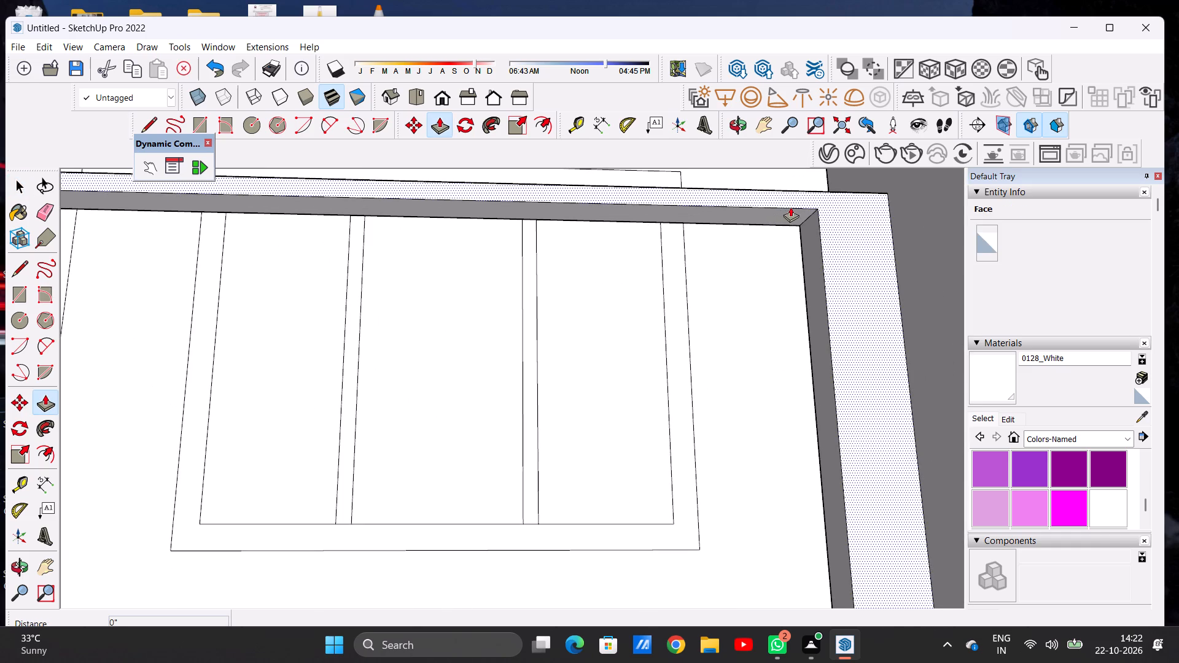
pyautogui.scroll(7, 795, 209)
pyautogui.click(795, 209)
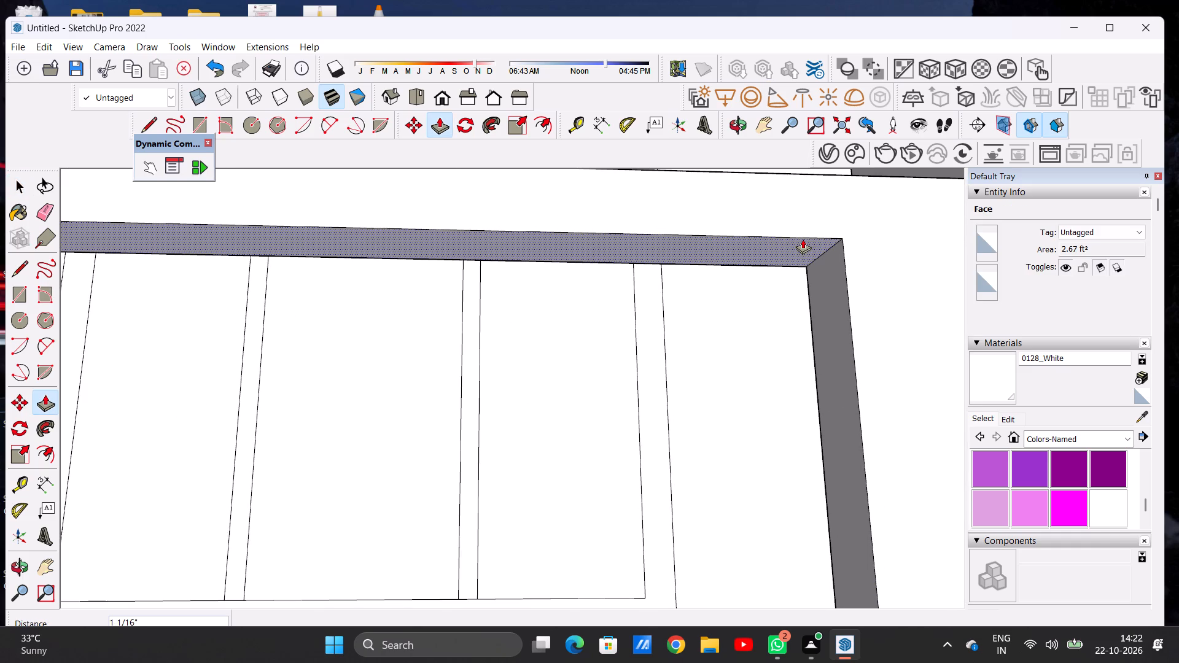
pyautogui.click(803, 239)
pyautogui.press('space')
# Pull the top rail's underside down a further 1 1/2" or so.
pyautogui.scroll(-18, 556, 400)
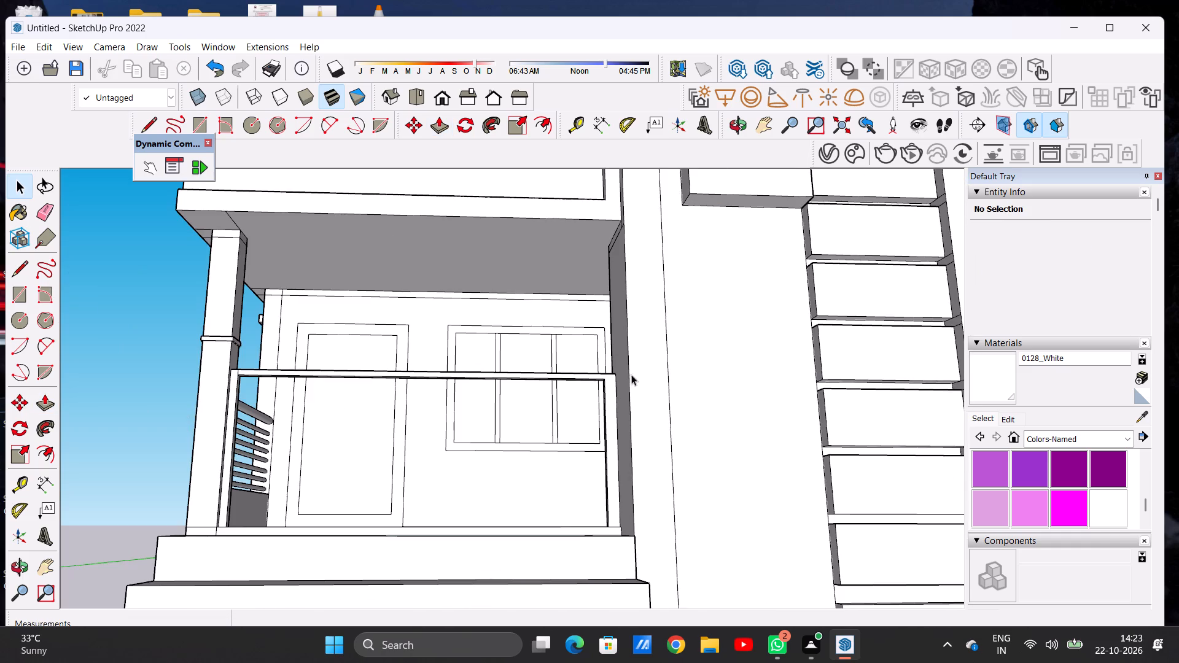
pyautogui.scroll(9, 567, 386)
pyautogui.scroll(1, 649, 375)
pyautogui.scroll(-1, 650, 375)
pyautogui.scroll(4, 650, 375)
pyautogui.moveTo(753, 368); pyautogui.dragTo(756, 349, button='middle')
pyautogui.scroll(-8, 756, 349)
pyautogui.scroll(1, 756, 352)
pyautogui.scroll(-3, 756, 352)
pyautogui.scroll(1, 765, 317)
pyautogui.scroll(-1, 765, 317)
pyautogui.scroll(9, 765, 317)
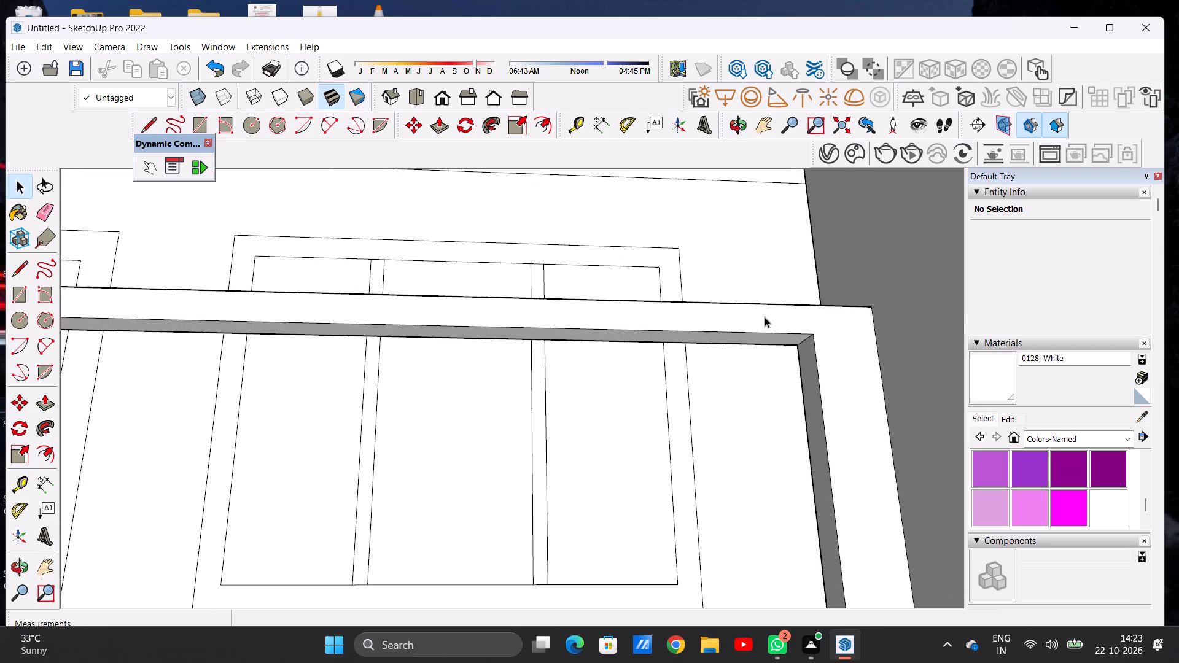
pyautogui.scroll(3, 765, 317)
pyautogui.moveTo(766, 324); pyautogui.dragTo(765, 282, button='middle')
pyautogui.middleClick(766, 281)
pyautogui.scroll(6, 772, 331)
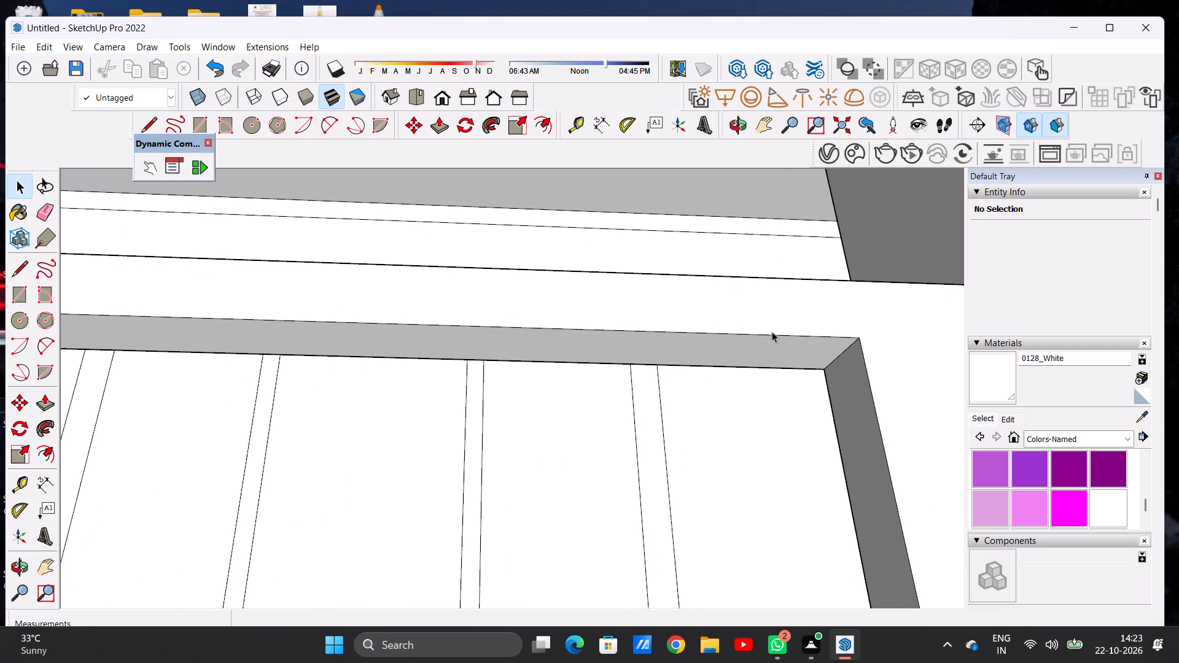
pyautogui.press('p')
pyautogui.click(771, 346)
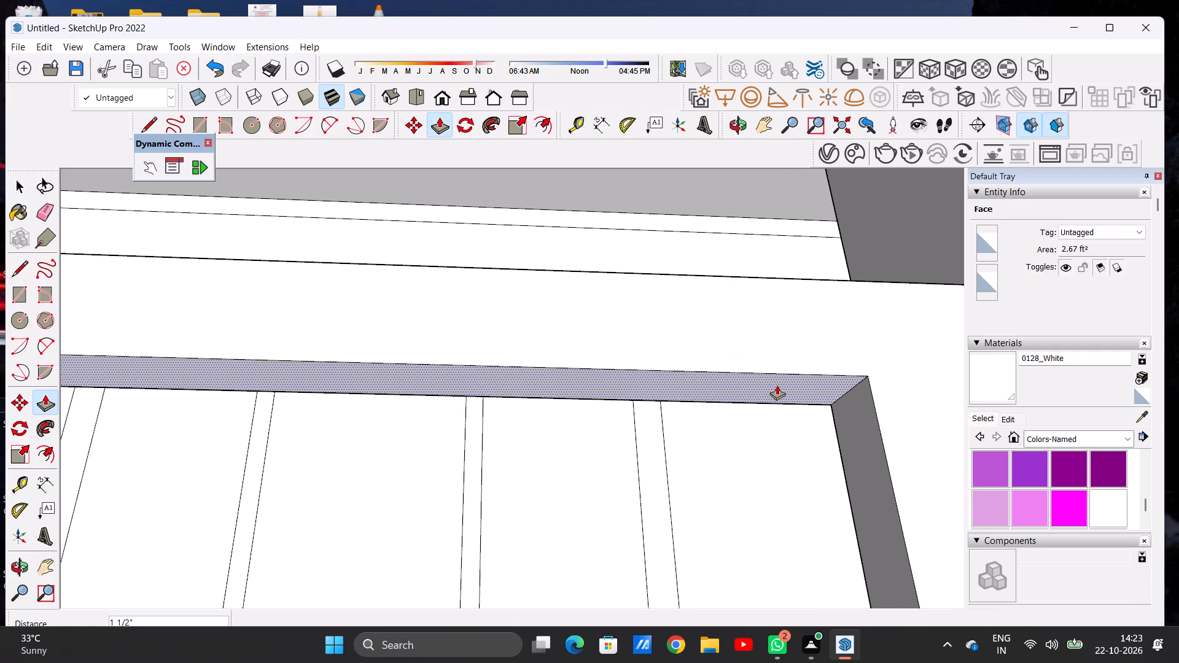
pyautogui.click(777, 385)
pyautogui.press('space')
# Raise the window-side rectangle of the mid-span floor markings about 4' 11 5/8" to the top rail's underside, forming a middle post.
pyautogui.scroll(-20, 613, 402)
pyautogui.scroll(-7, 613, 402)
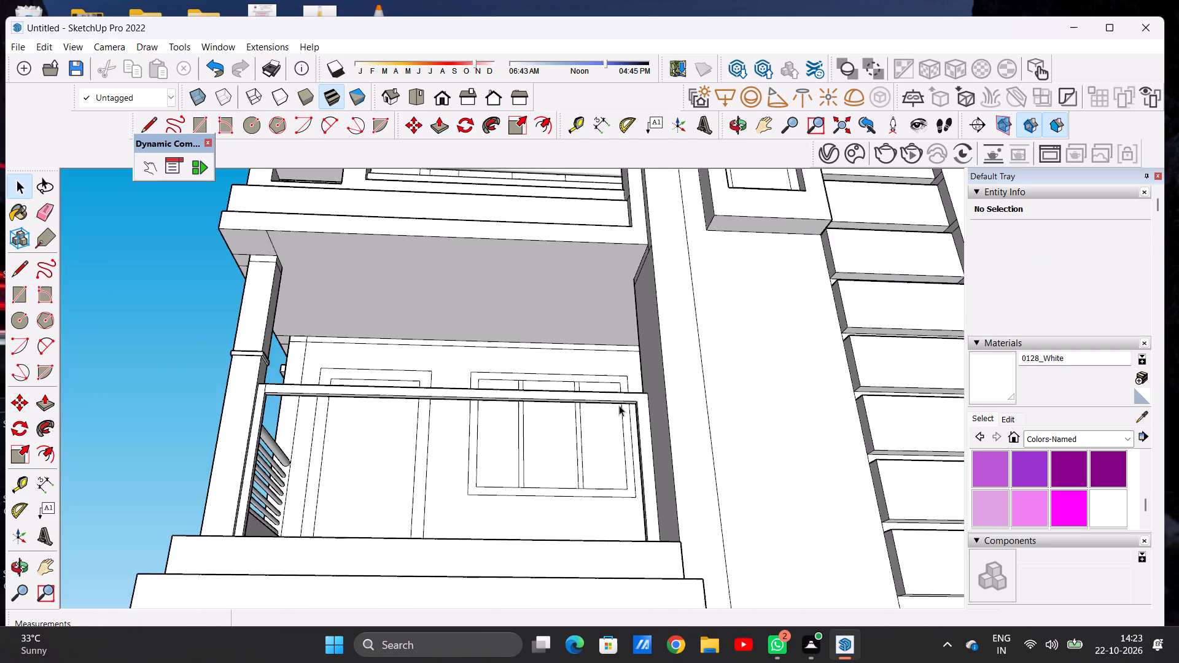
pyautogui.scroll(-8, 619, 405)
pyautogui.moveTo(549, 420); pyautogui.dragTo(513, 608, button='middle')
pyautogui.scroll(7, 515, 469)
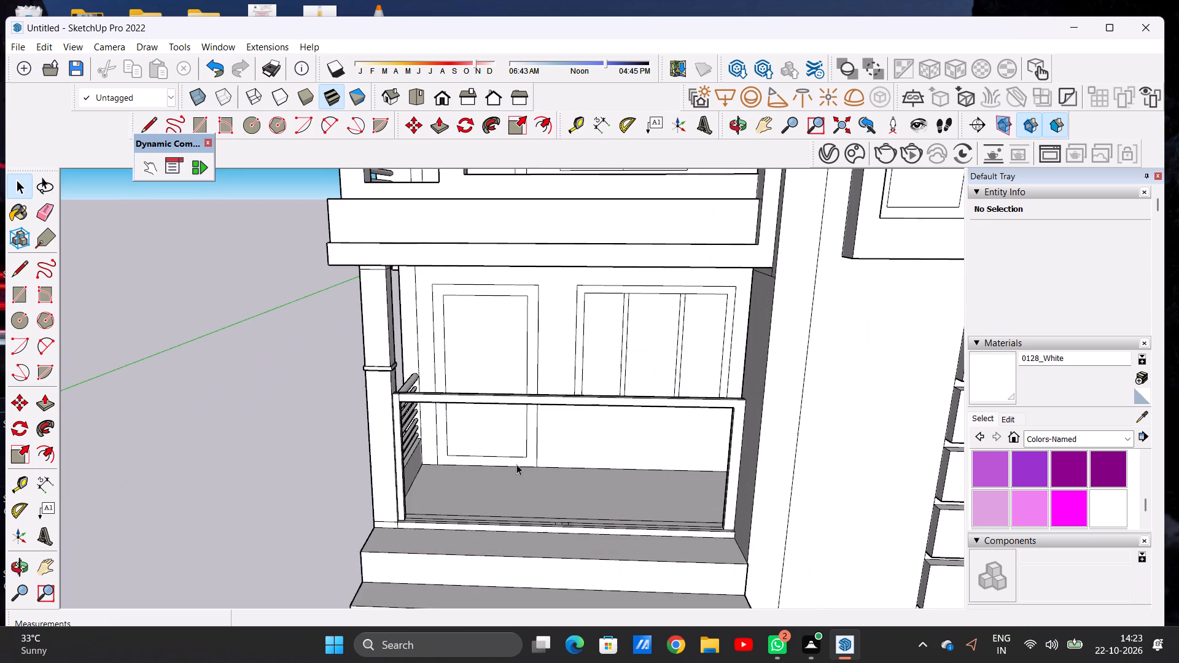
pyautogui.moveTo(549, 532); pyautogui.dragTo(557, 555, button='middle')
pyautogui.scroll(9, 580, 521)
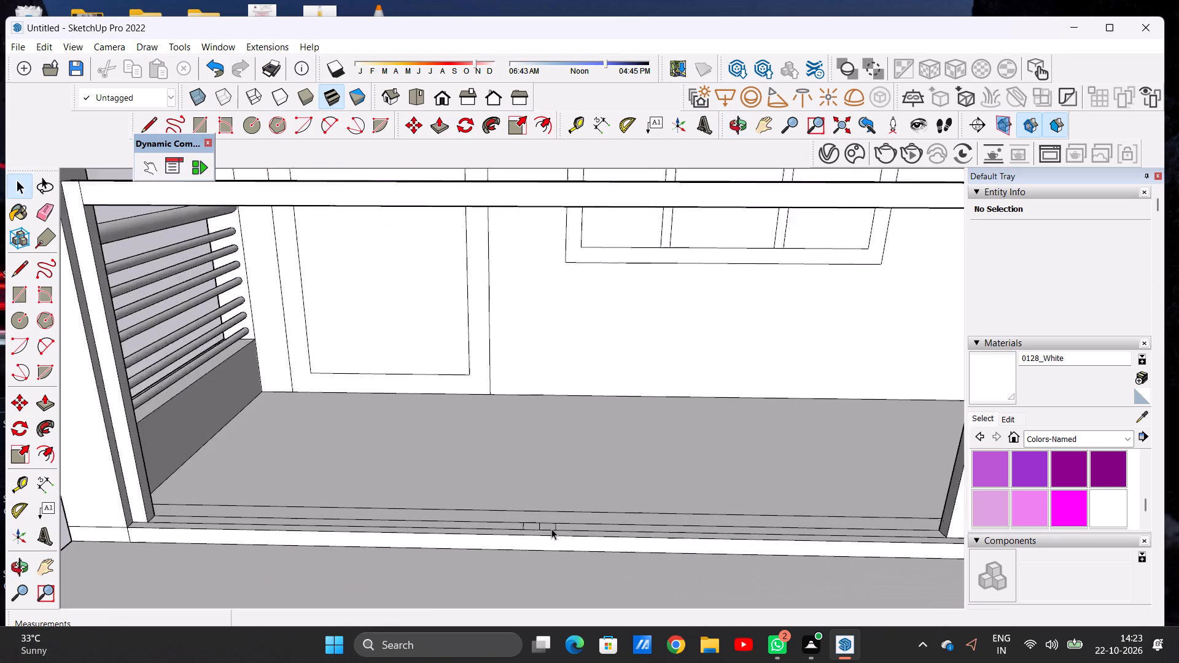
pyautogui.scroll(3, 551, 529)
pyautogui.press('p')
pyautogui.scroll(5, 544, 521)
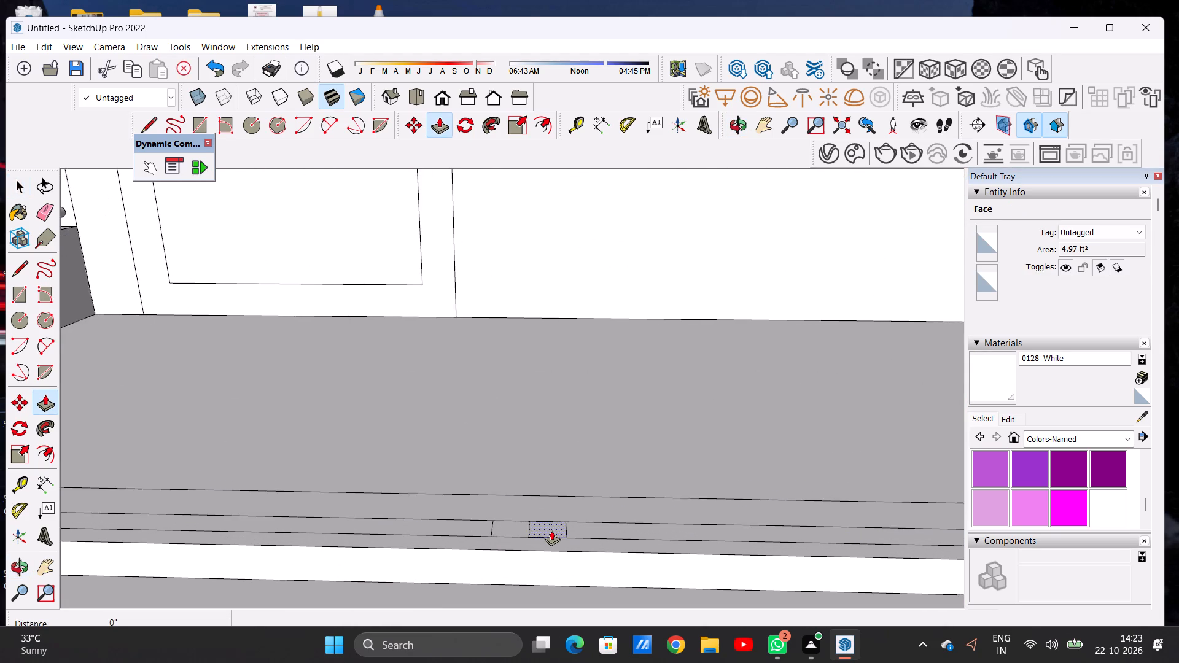
pyautogui.scroll(6, 551, 530)
pyautogui.click(551, 530)
pyautogui.scroll(-7, 556, 433)
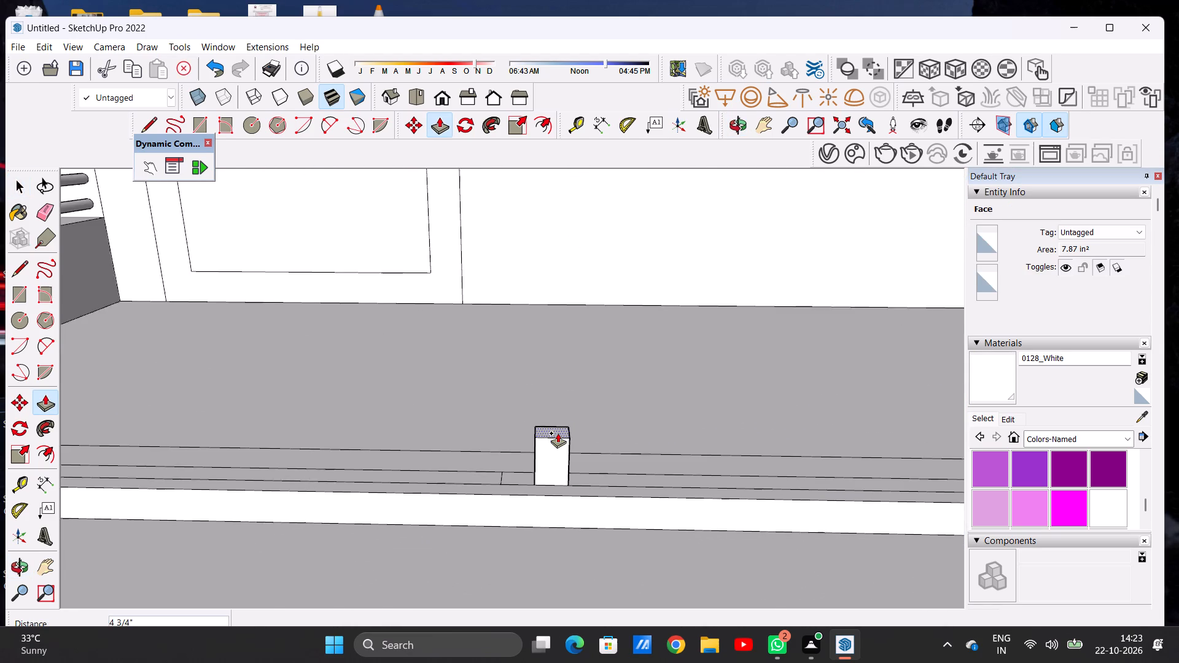
pyautogui.scroll(-5, 558, 433)
pyautogui.scroll(1, 561, 447)
pyautogui.scroll(-16, 561, 447)
pyautogui.scroll(2, 574, 350)
pyautogui.scroll(-1, 575, 356)
pyautogui.scroll(5, 577, 357)
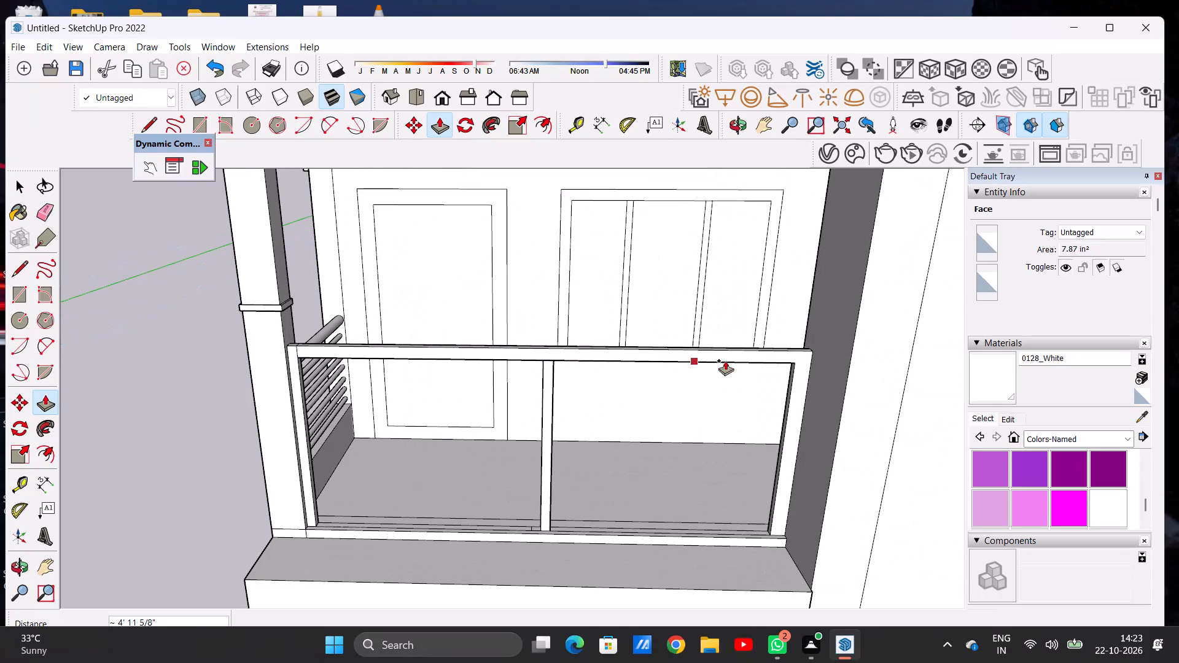
pyautogui.click(794, 361)
# Raise the adjoining door-side mid-span rectangle about 4' 11 5/8" to the top rail's underside, beside the first middle post.
pyautogui.scroll(8, 532, 511)
pyautogui.scroll(-1, 534, 521)
pyautogui.scroll(6, 534, 521)
pyautogui.click(545, 573)
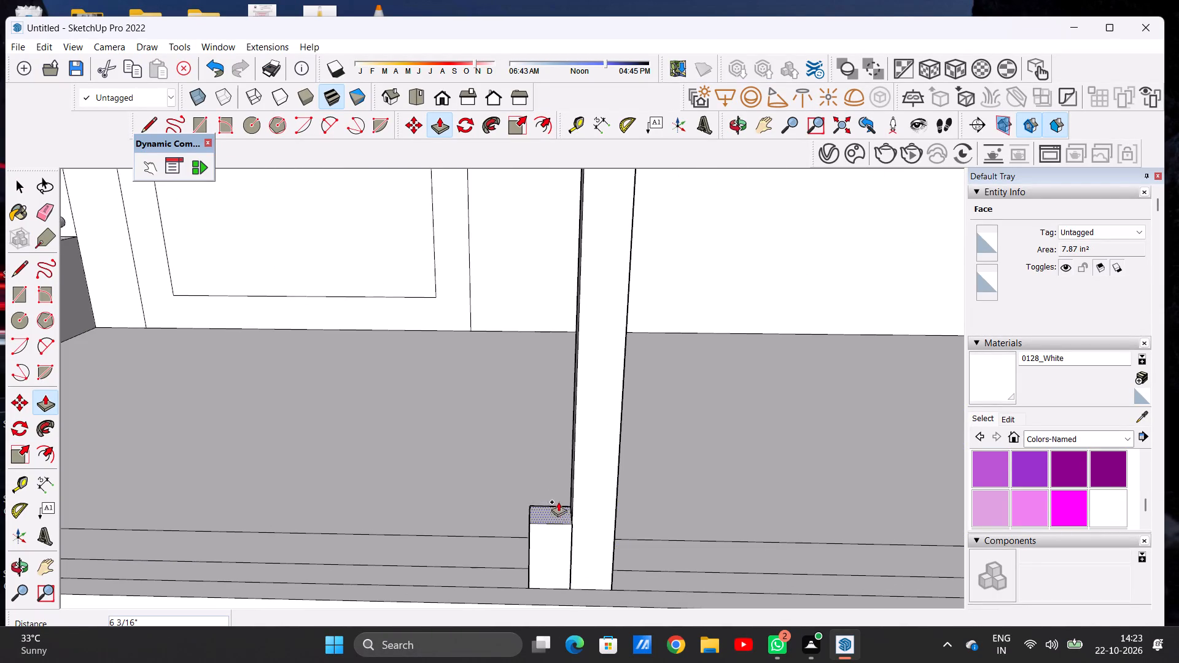
pyautogui.scroll(-20, 559, 497)
pyautogui.scroll(6, 563, 356)
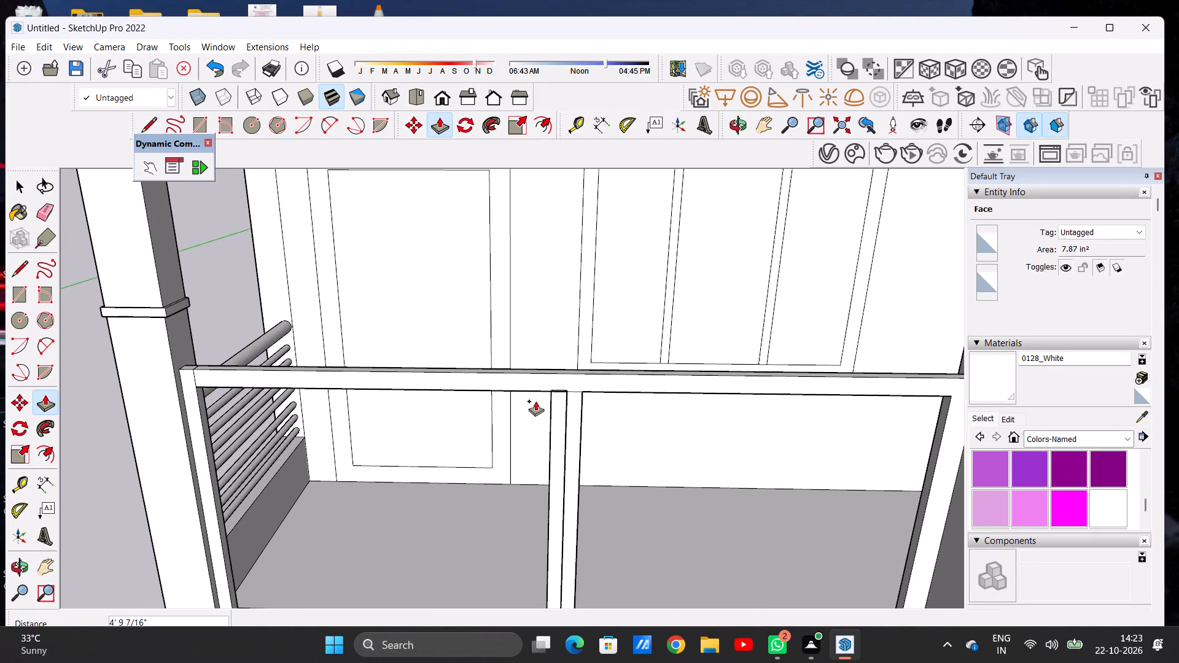
pyautogui.click(199, 387)
pyautogui.press('space')
# Draw two closely spaced lines, each about 2 9/16" long, across the door-side post's inner face below the top rail.
pyautogui.scroll(-5, 453, 472)
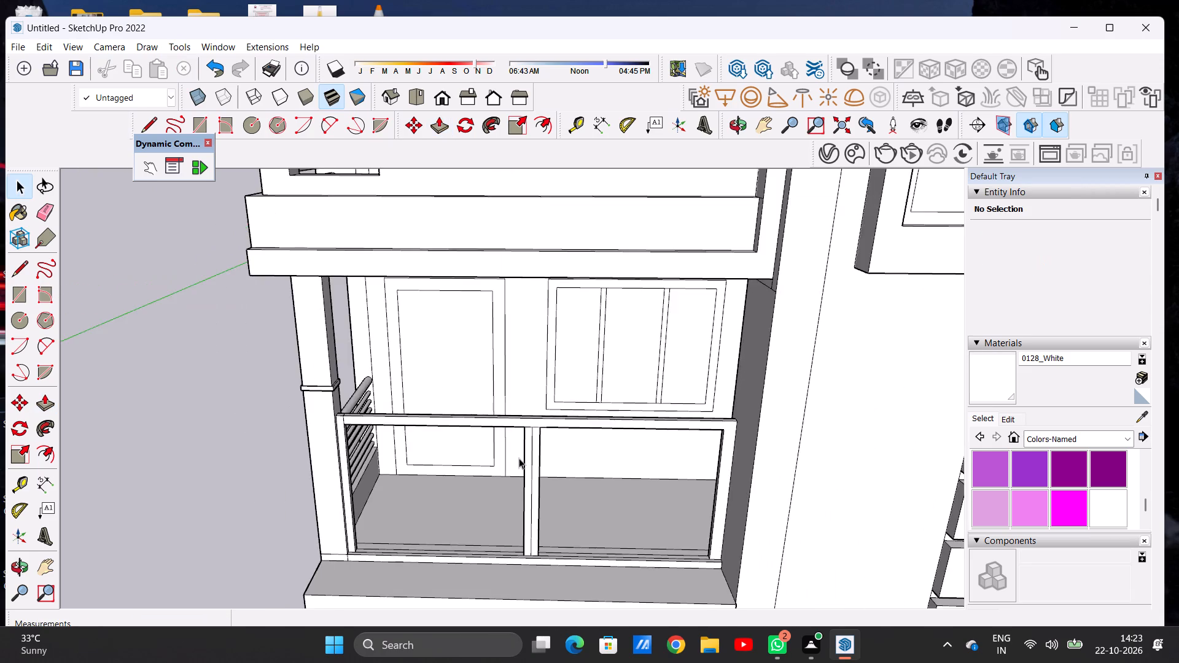
pyautogui.scroll(-5, 519, 458)
pyautogui.moveTo(527, 500); pyautogui.dragTo(539, 437, button='middle')
pyautogui.scroll(1, 556, 484)
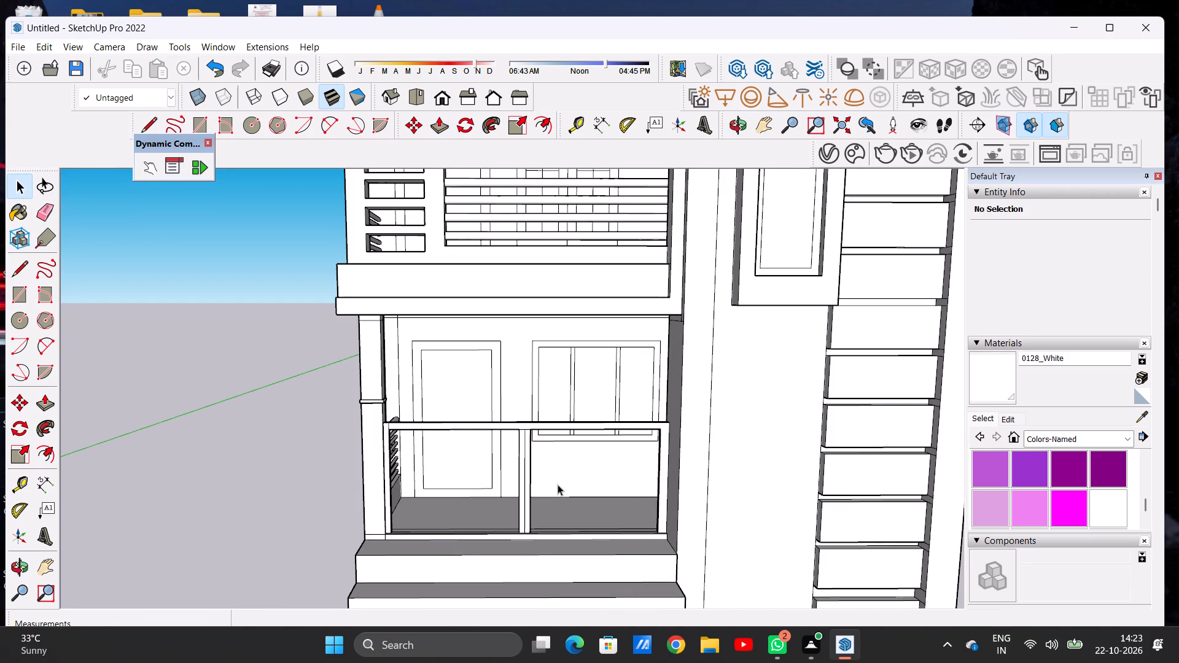
pyautogui.scroll(4, 464, 475)
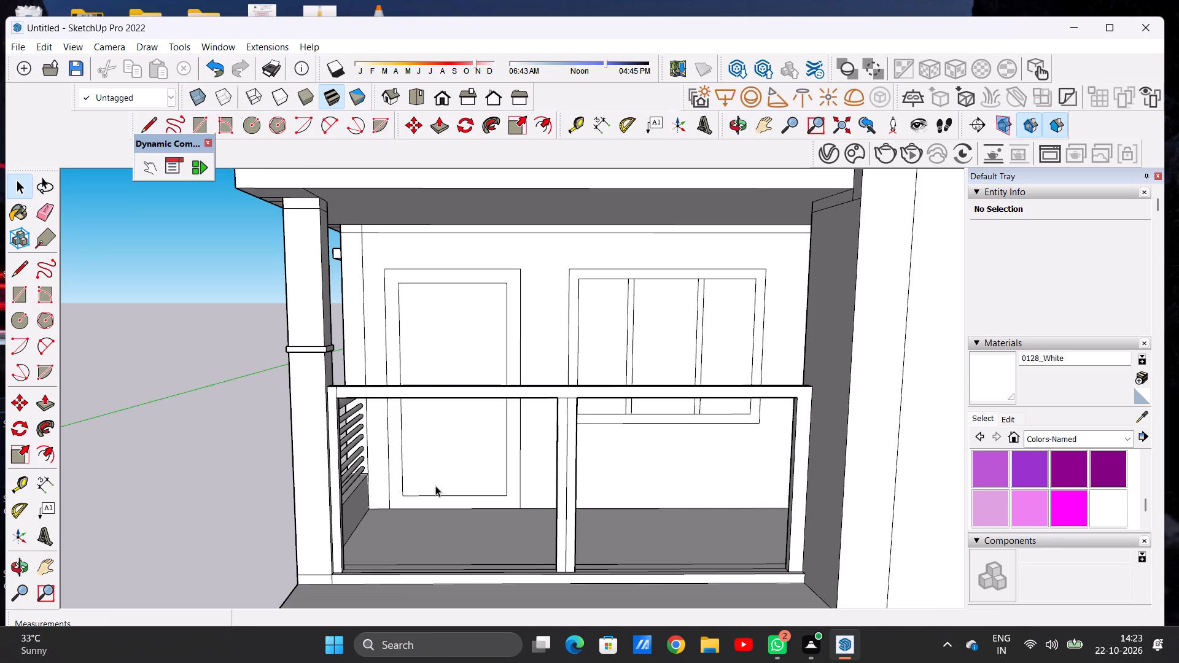
pyautogui.scroll(-7, 435, 486)
pyautogui.scroll(6, 461, 516)
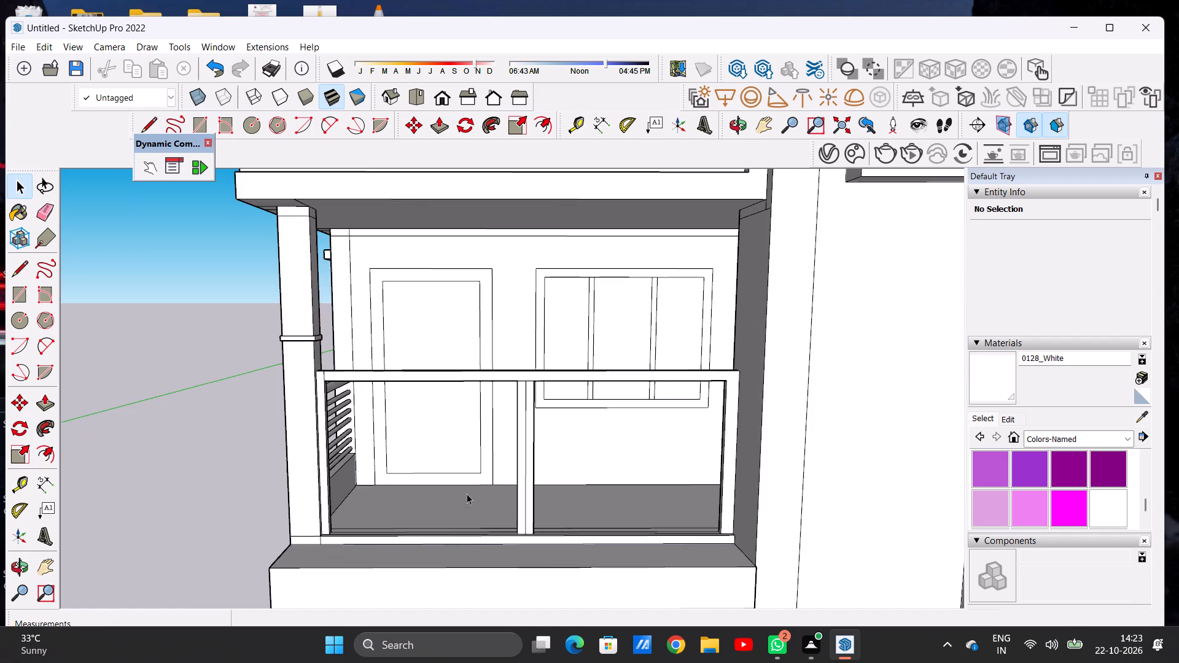
pyautogui.moveTo(462, 484); pyautogui.dragTo(348, 477, button='middle')
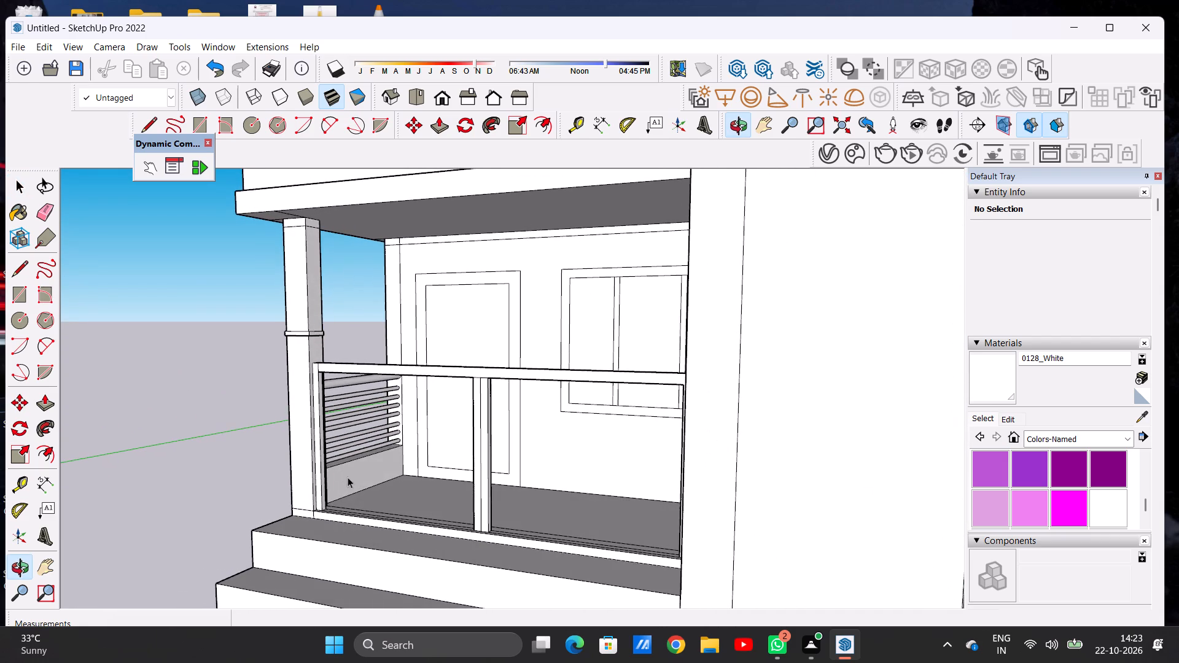
pyautogui.scroll(7, 324, 414)
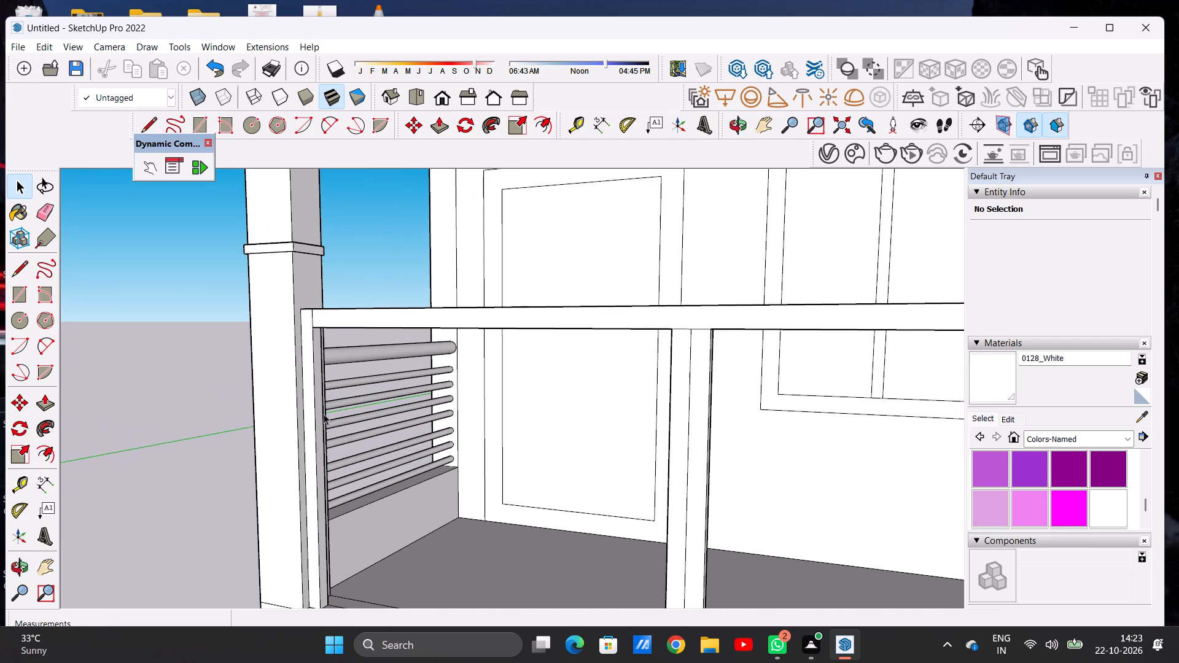
pyautogui.press('l')
pyautogui.scroll(5, 317, 387)
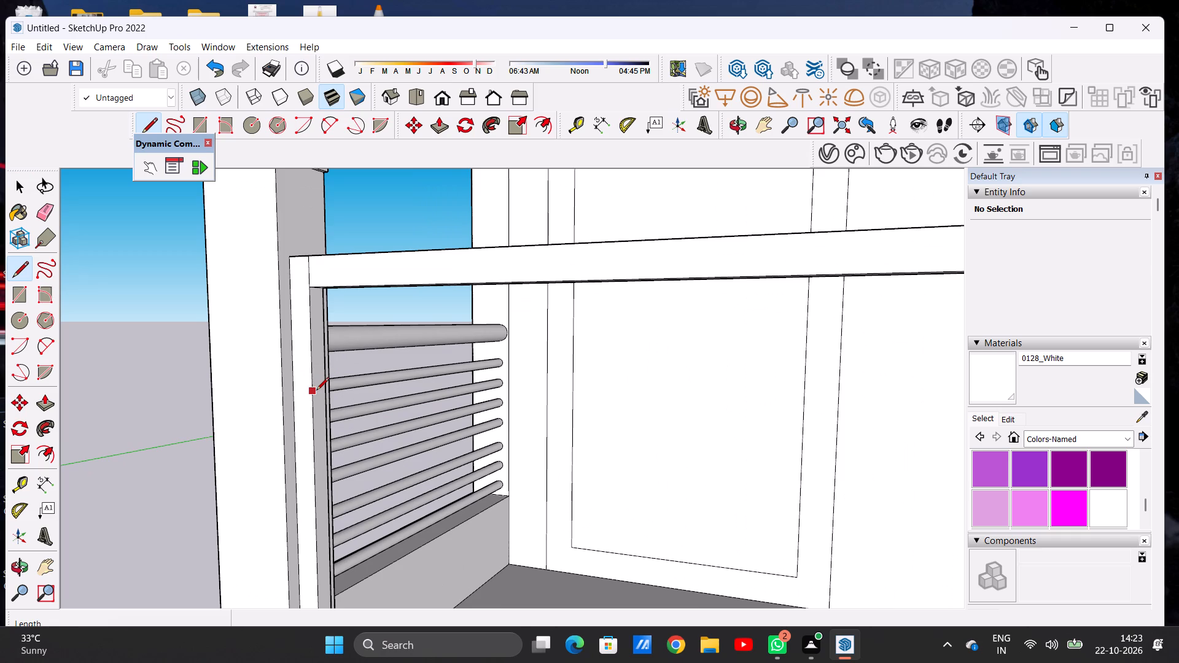
pyautogui.click(316, 391)
pyautogui.scroll(5, 332, 384)
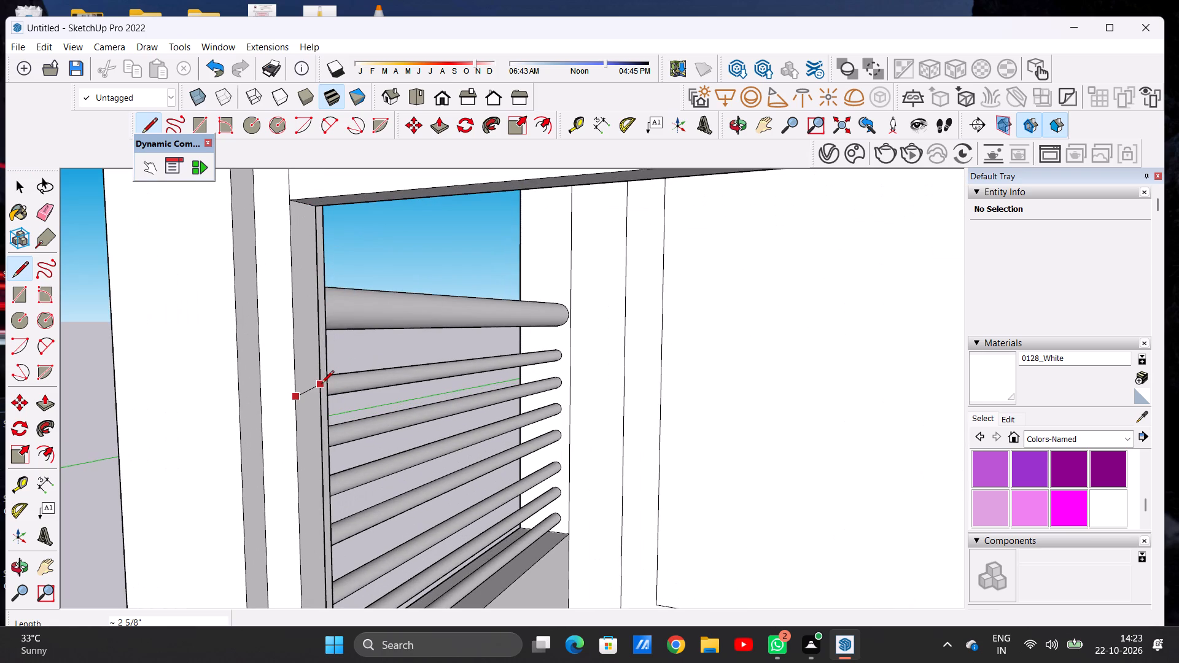
pyautogui.click(324, 390)
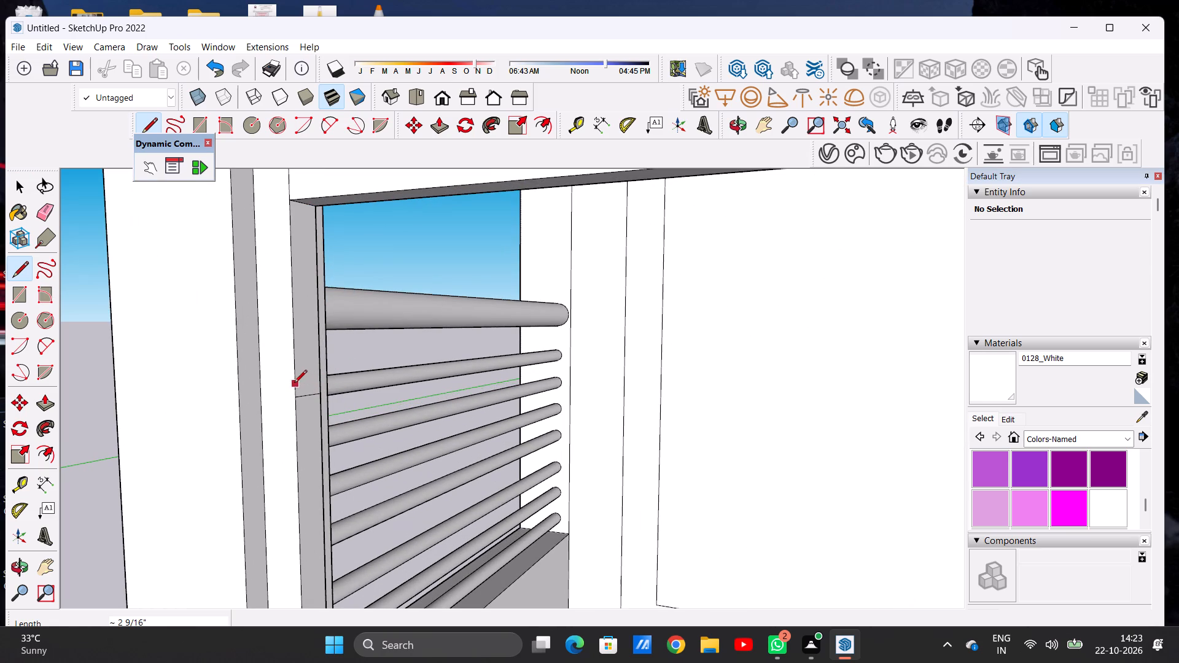
pyautogui.click(295, 378)
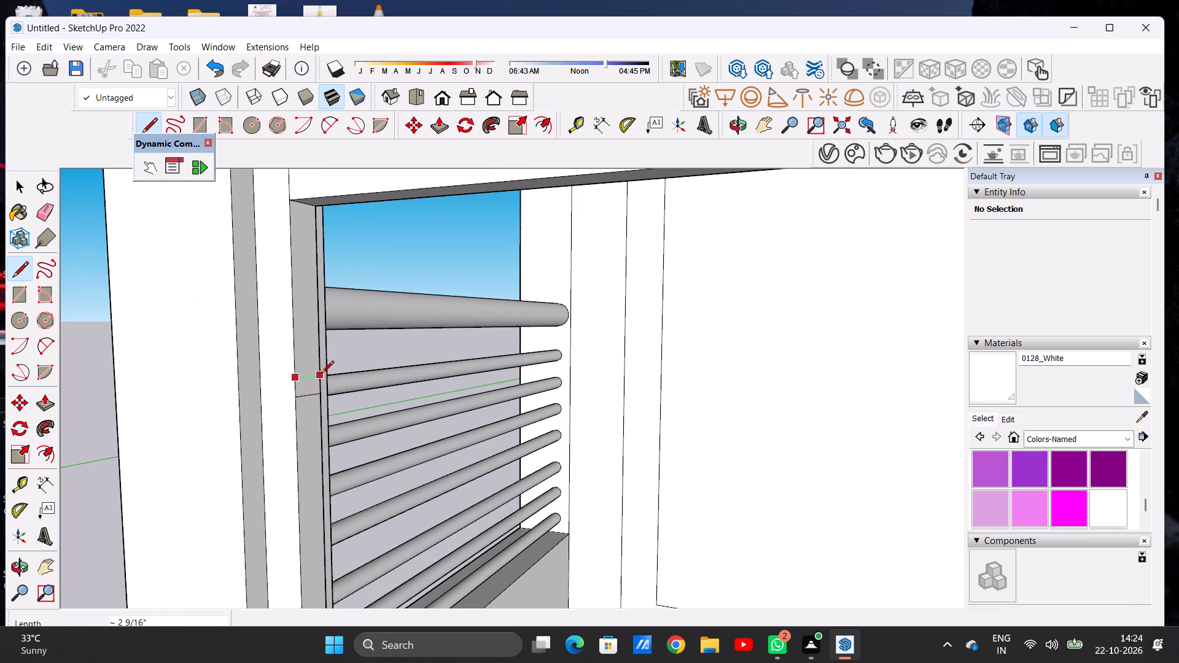
pyautogui.click(321, 374)
pyautogui.press('space')
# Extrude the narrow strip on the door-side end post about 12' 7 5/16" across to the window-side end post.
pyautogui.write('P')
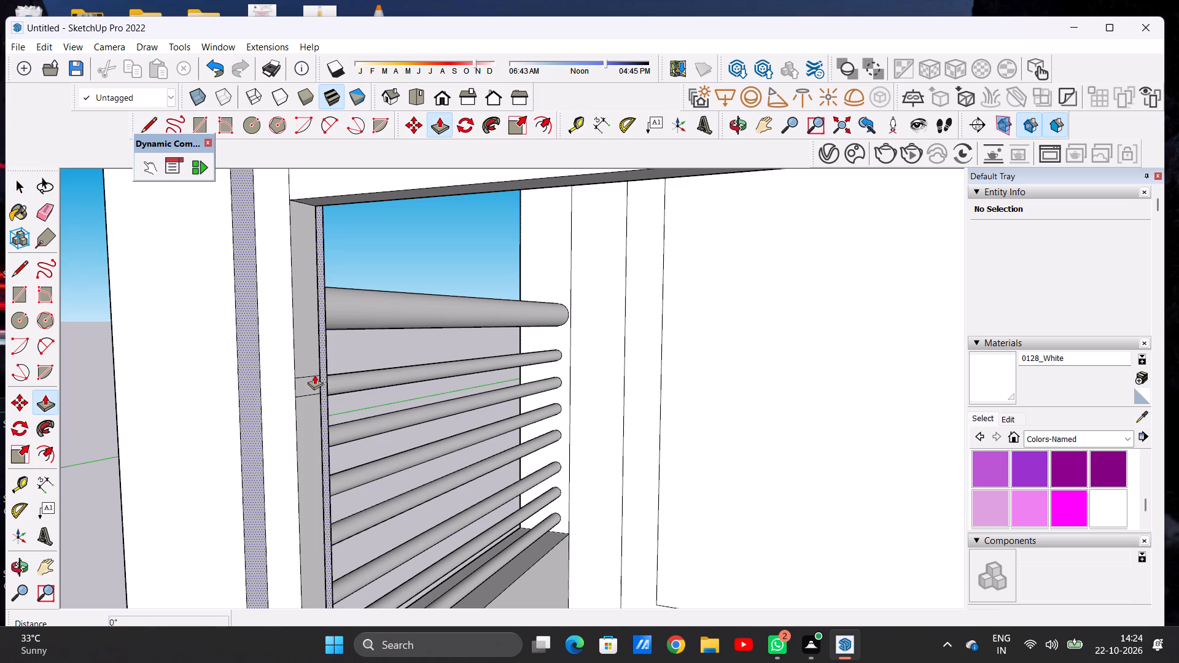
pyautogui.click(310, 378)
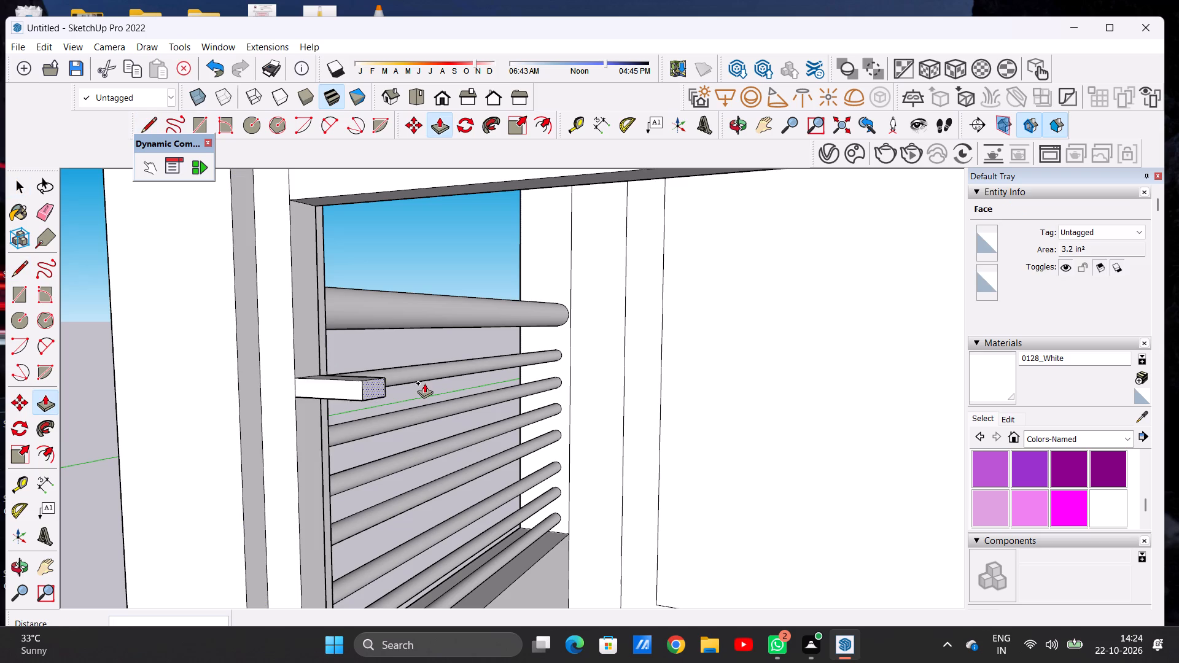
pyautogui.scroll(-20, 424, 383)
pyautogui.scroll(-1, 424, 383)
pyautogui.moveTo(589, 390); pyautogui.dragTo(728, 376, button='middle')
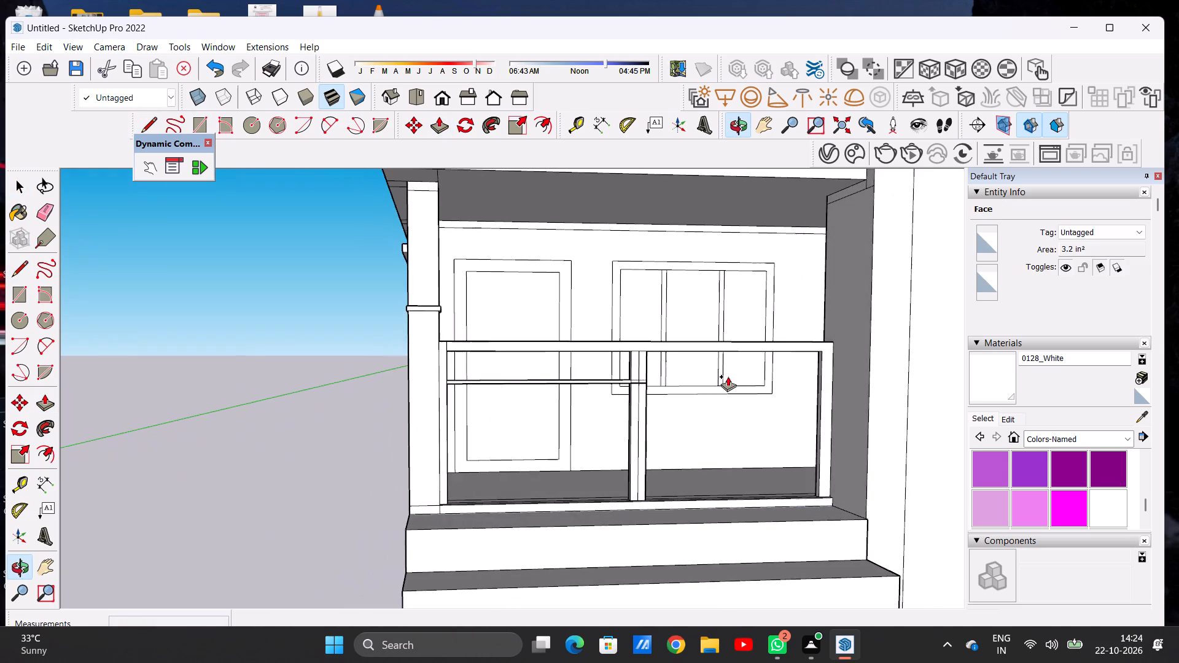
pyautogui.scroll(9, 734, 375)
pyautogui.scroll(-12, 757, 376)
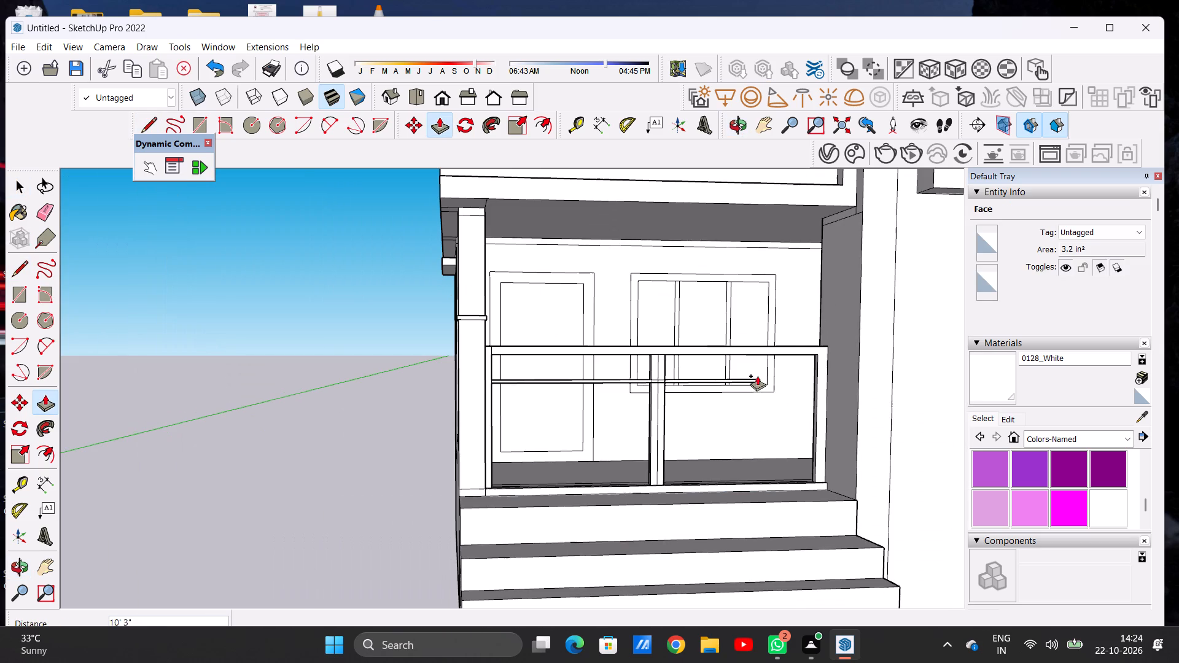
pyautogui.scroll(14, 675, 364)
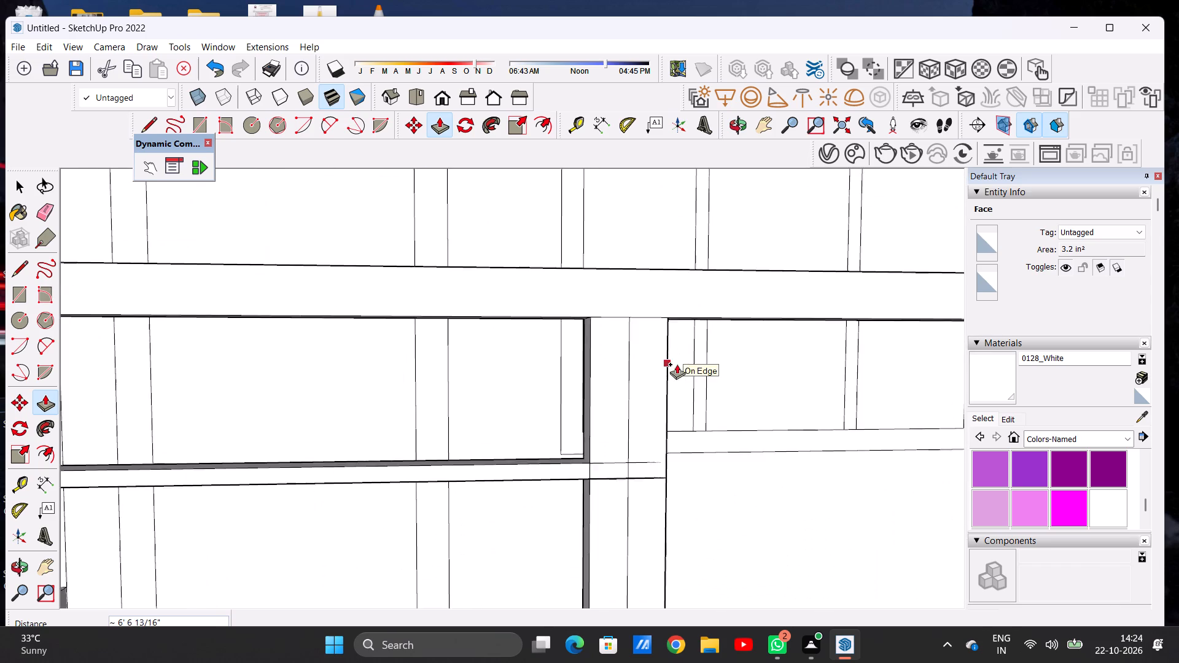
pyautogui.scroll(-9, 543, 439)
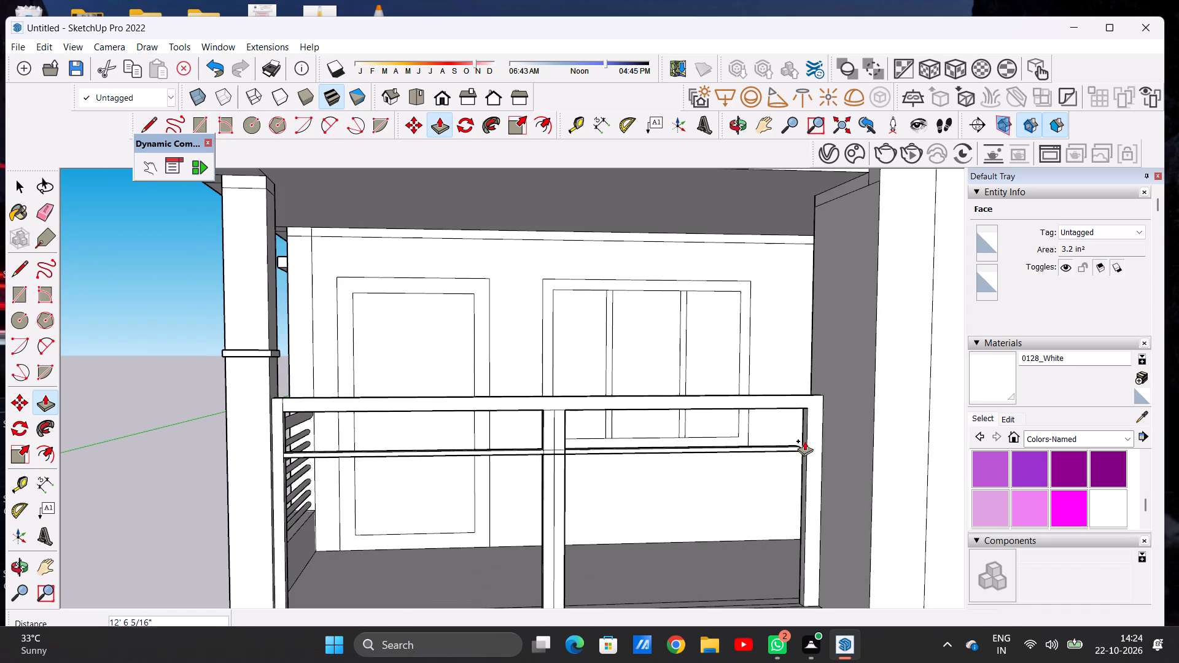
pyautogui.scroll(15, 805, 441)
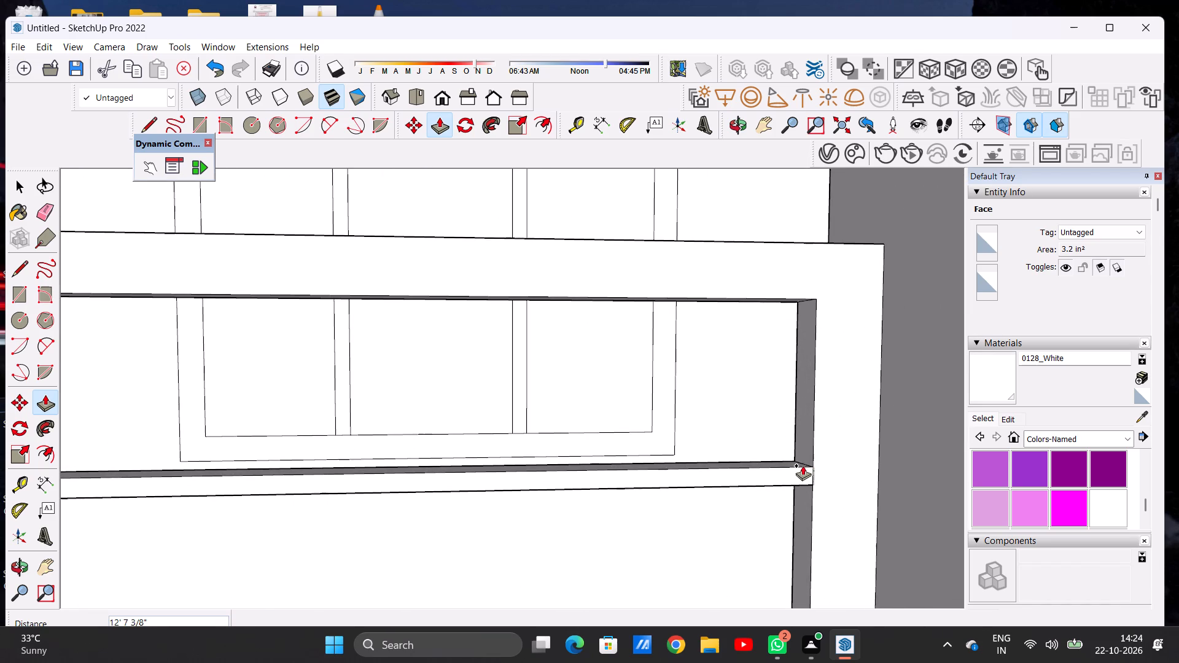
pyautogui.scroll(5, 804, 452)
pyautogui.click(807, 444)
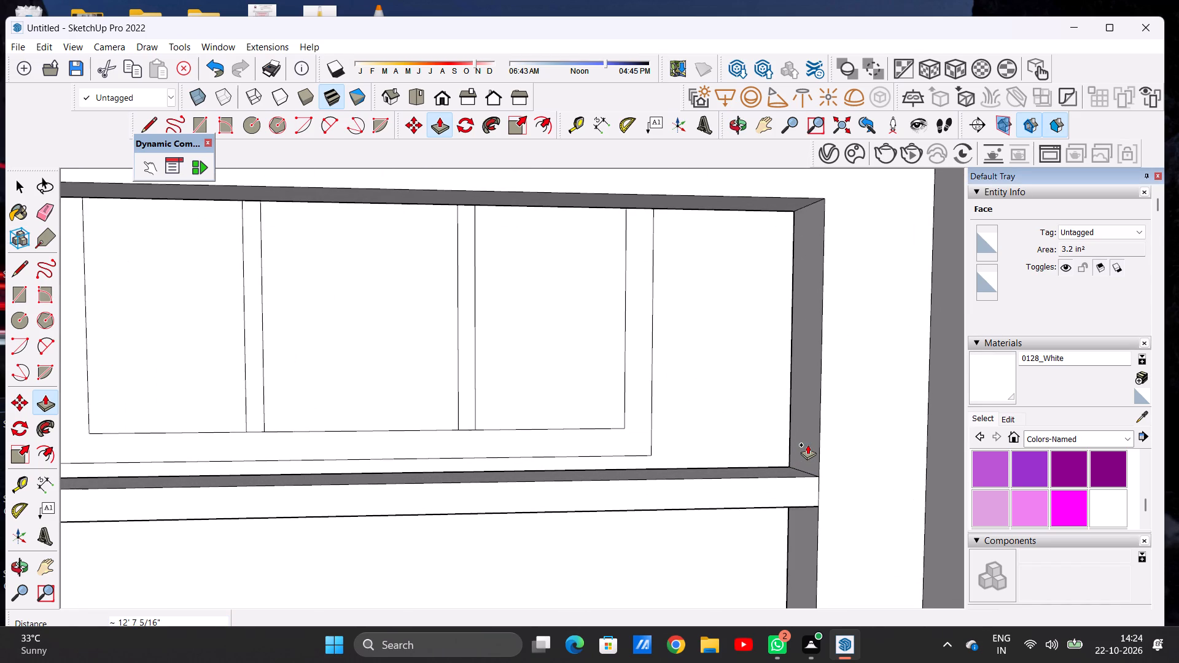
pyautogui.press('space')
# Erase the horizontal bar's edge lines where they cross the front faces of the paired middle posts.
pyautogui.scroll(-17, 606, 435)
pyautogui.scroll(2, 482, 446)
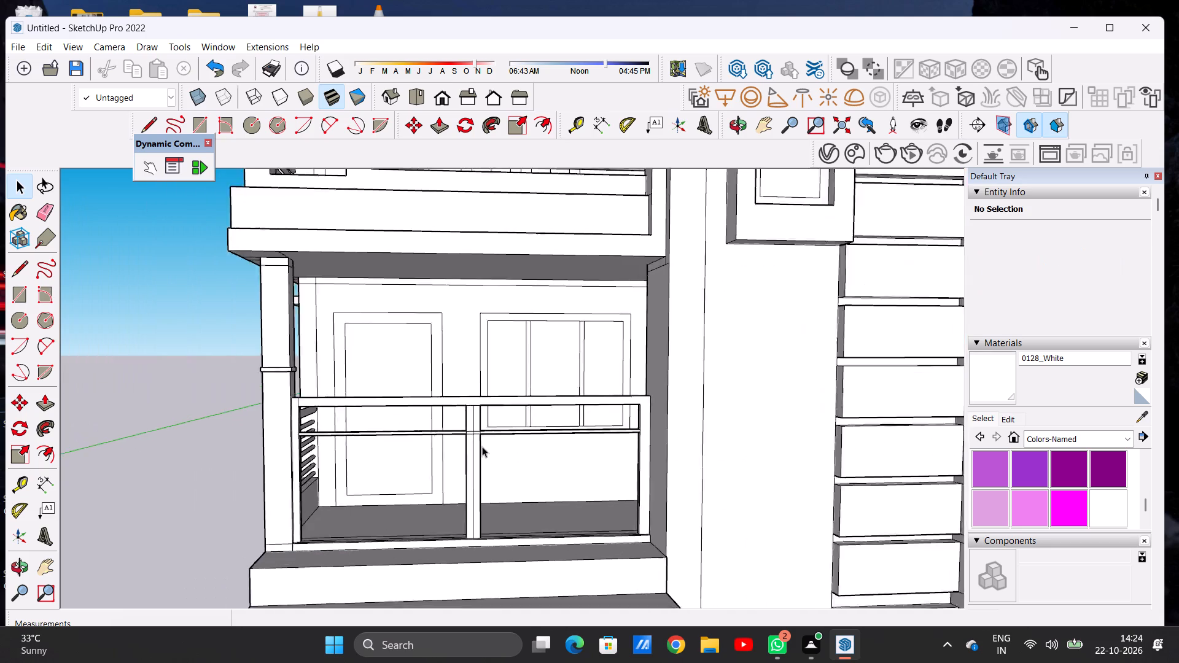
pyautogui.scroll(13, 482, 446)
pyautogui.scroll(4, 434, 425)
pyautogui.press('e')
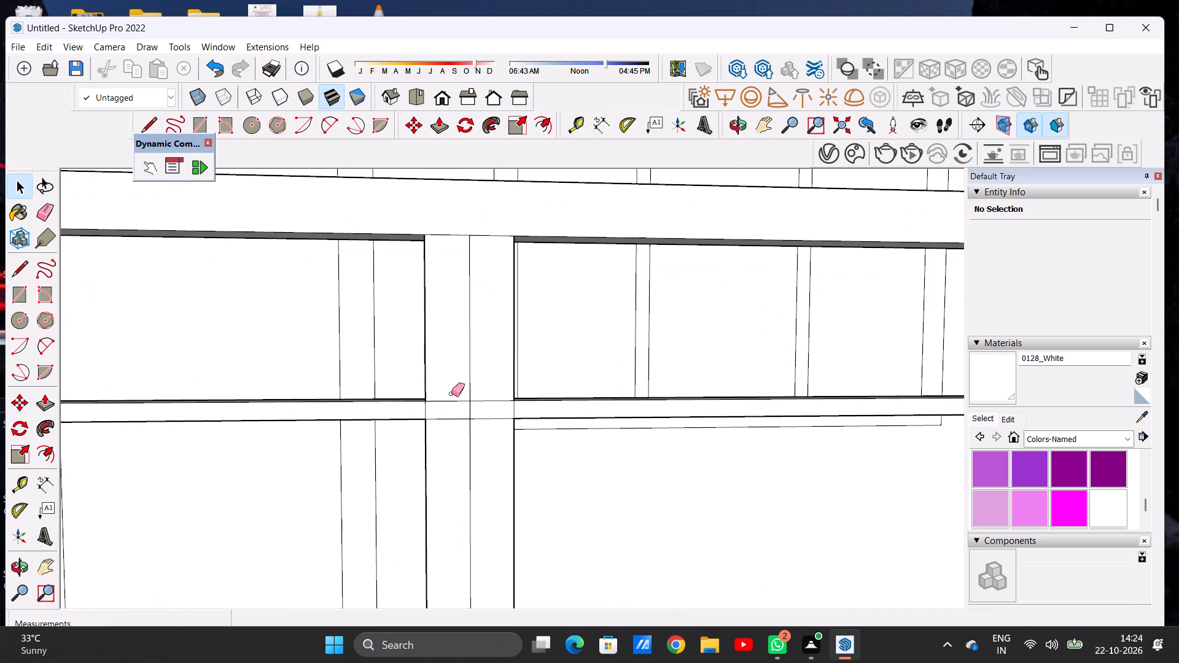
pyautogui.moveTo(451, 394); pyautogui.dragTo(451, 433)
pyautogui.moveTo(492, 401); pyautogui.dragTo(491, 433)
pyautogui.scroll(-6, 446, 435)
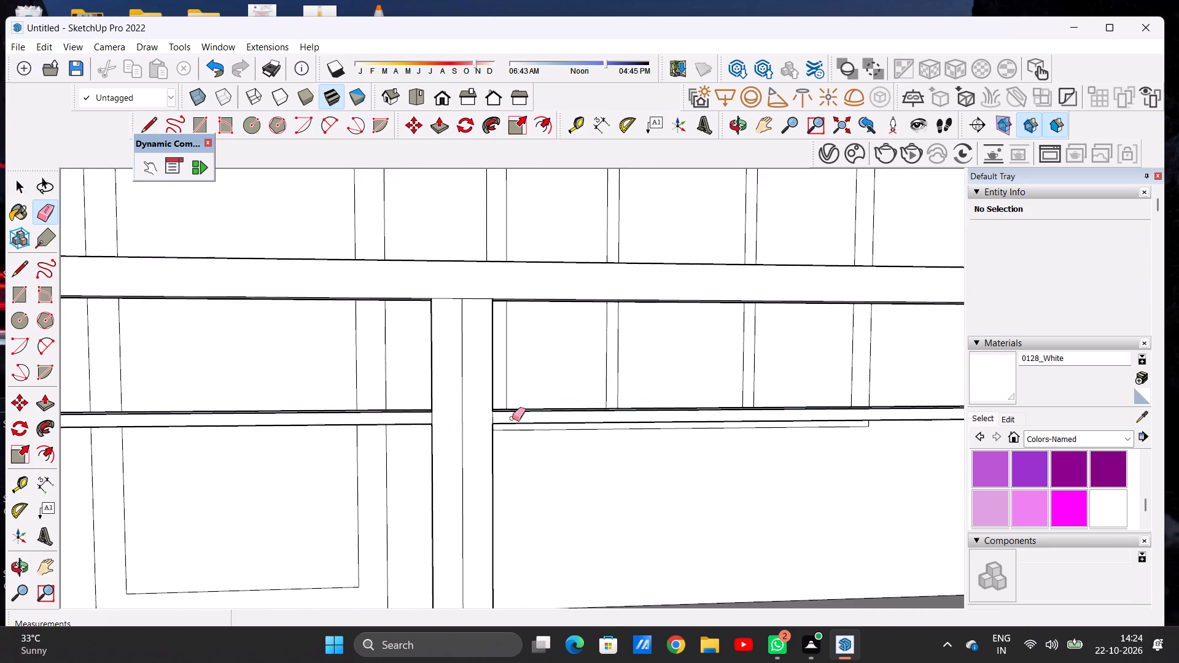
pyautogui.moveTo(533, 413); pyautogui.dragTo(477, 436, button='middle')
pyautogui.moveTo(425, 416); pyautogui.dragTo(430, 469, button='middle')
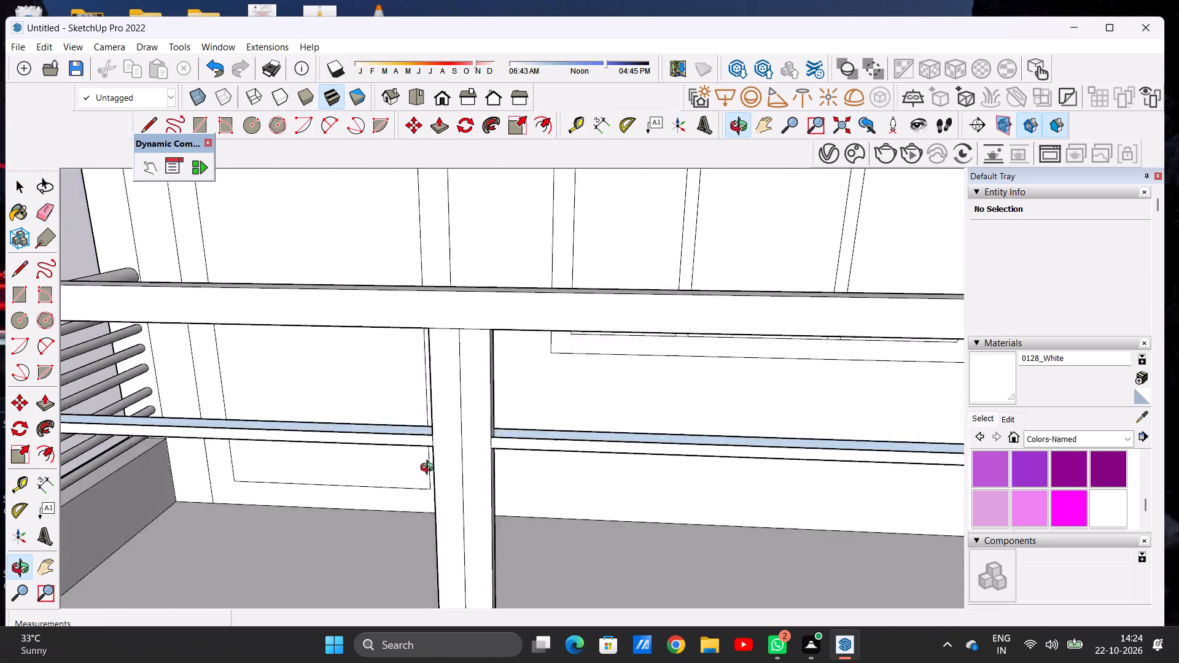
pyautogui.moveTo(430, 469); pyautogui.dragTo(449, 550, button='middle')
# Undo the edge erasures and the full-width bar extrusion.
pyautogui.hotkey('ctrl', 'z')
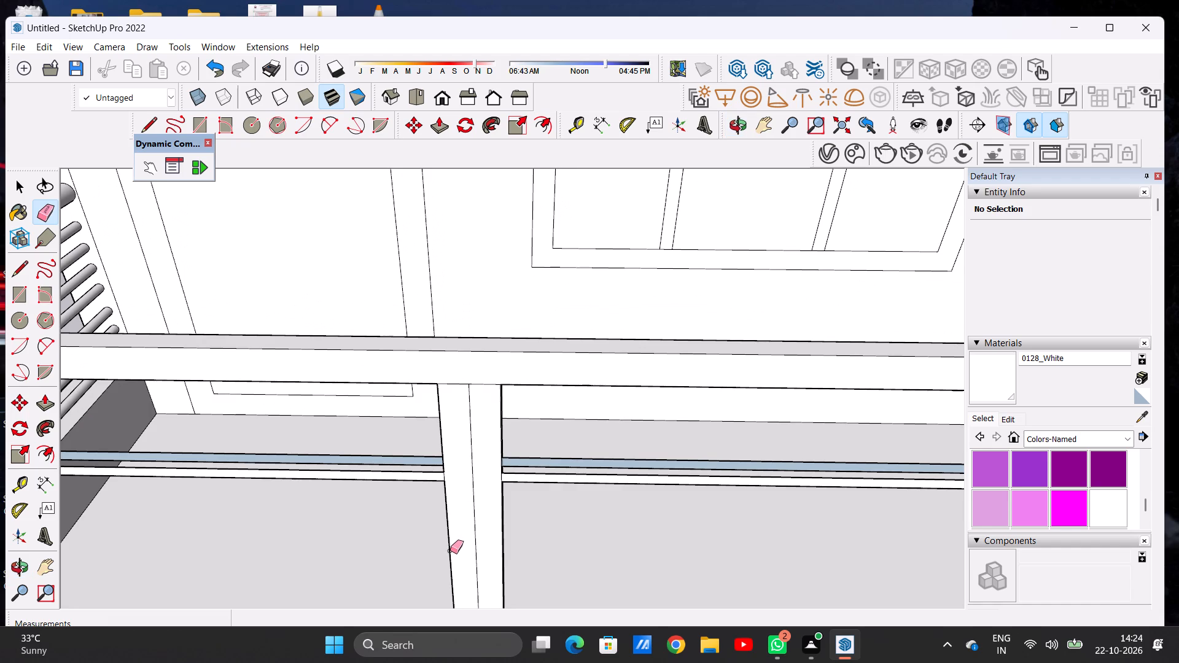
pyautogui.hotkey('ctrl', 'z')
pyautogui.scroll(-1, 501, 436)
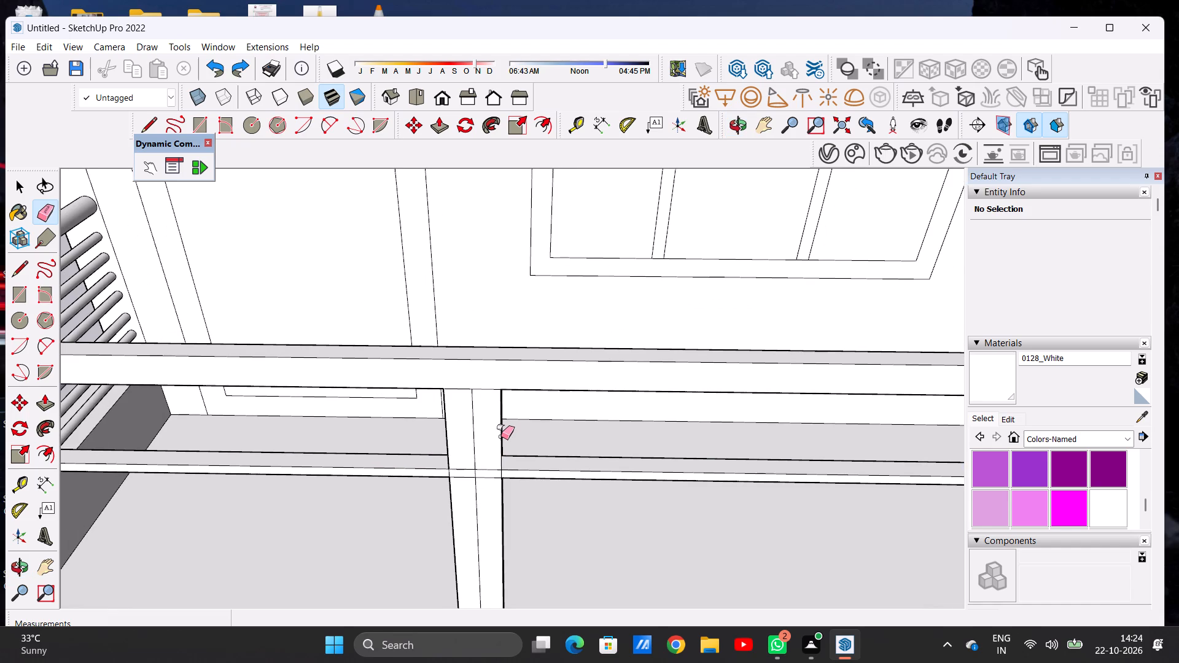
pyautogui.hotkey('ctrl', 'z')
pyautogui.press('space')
# Extrude the strip on the door-side end post about 6' 5/8" to the near face of the middle posts, forming a horizontal bar.
pyautogui.scroll(-12, 502, 411)
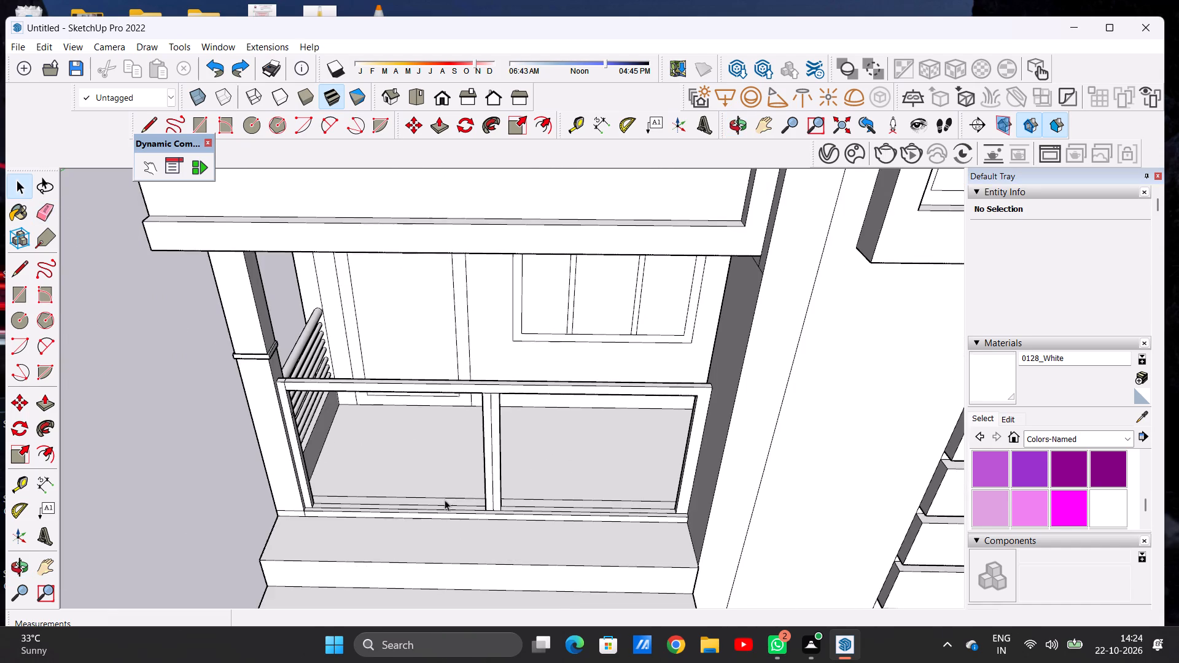
pyautogui.moveTo(442, 498); pyautogui.dragTo(443, 426, button='middle')
pyautogui.scroll(7, 324, 404)
pyautogui.scroll(5, 262, 341)
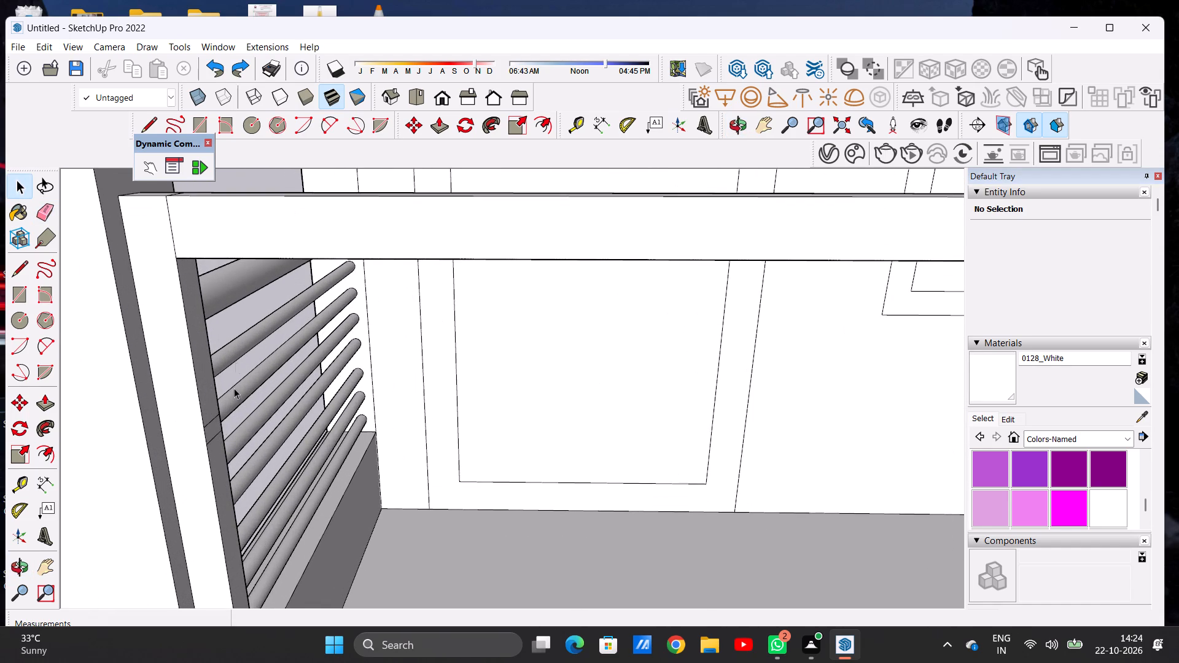
pyautogui.scroll(-1, 236, 392)
pyautogui.scroll(4, 209, 425)
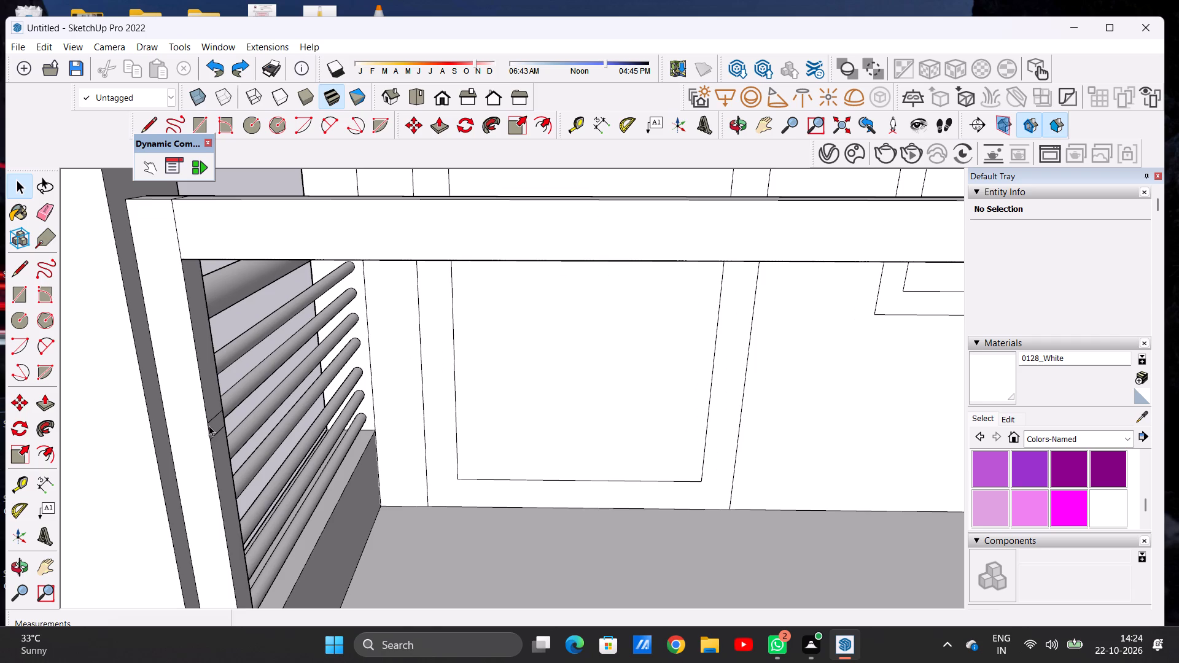
pyautogui.press('p')
pyautogui.scroll(8, 209, 425)
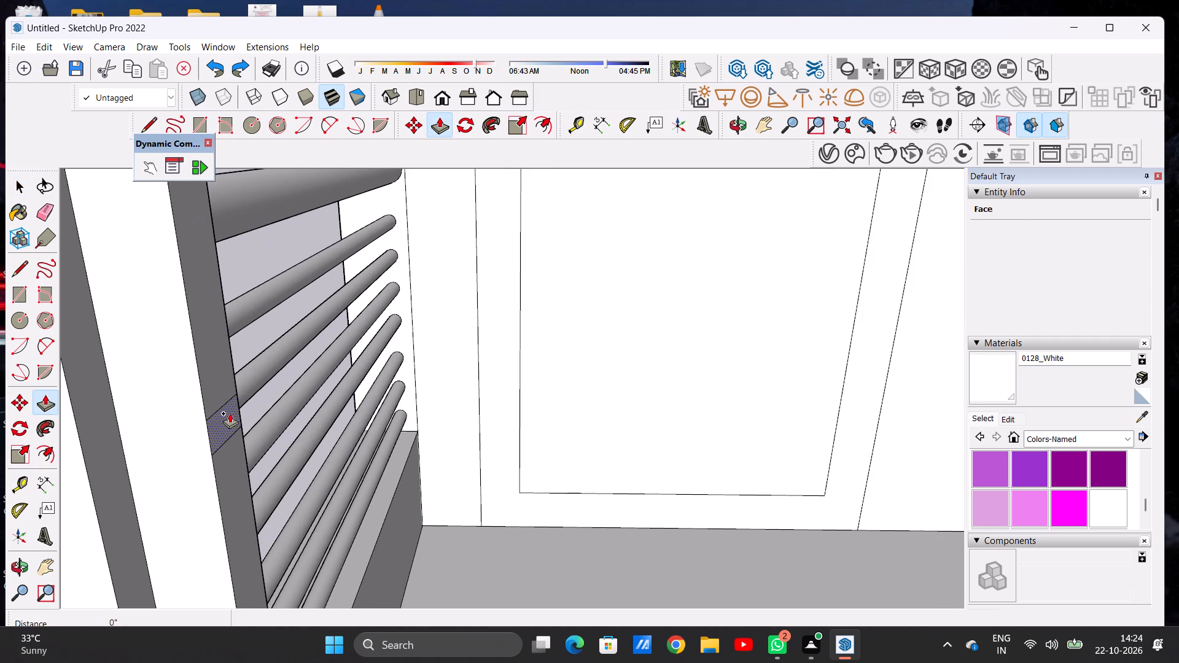
pyautogui.click(230, 413)
pyautogui.scroll(-15, 384, 425)
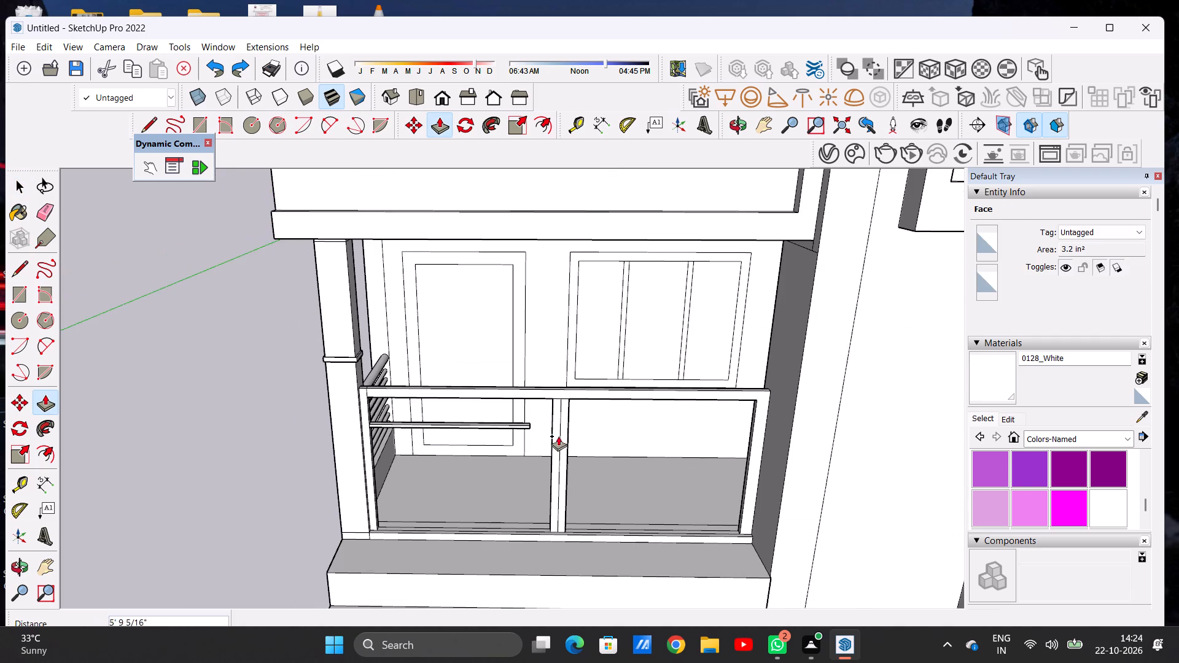
pyautogui.scroll(11, 562, 435)
pyautogui.moveTo(613, 421); pyautogui.dragTo(615, 401, button='middle')
pyautogui.scroll(2, 633, 319)
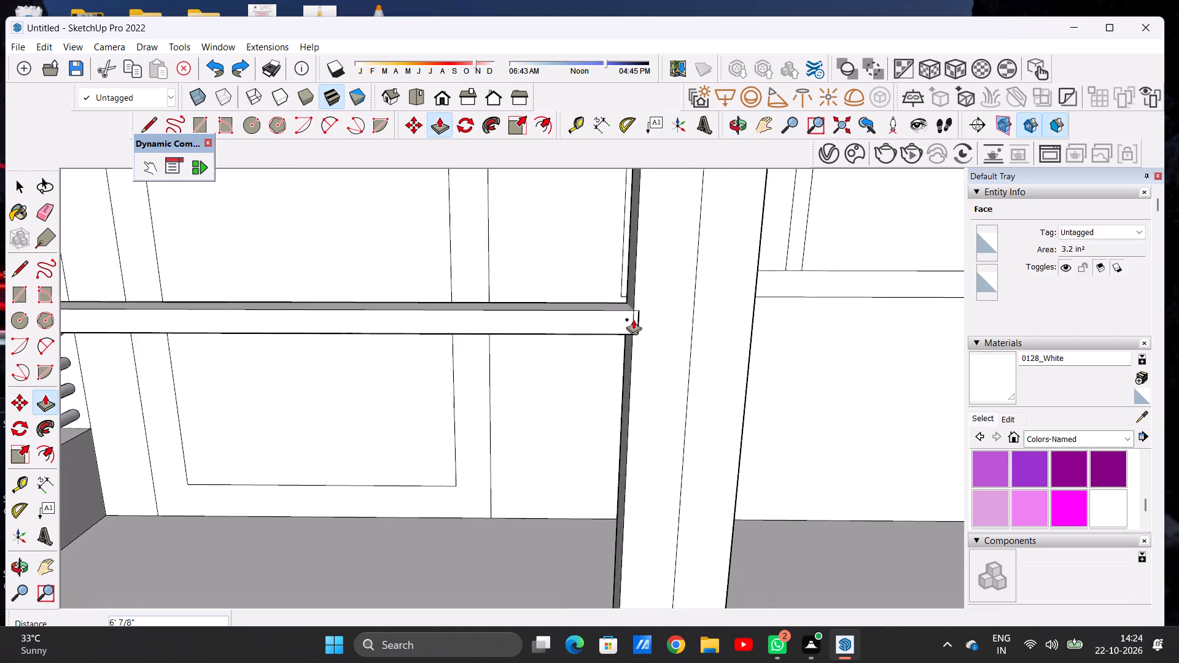
pyautogui.scroll(3, 633, 319)
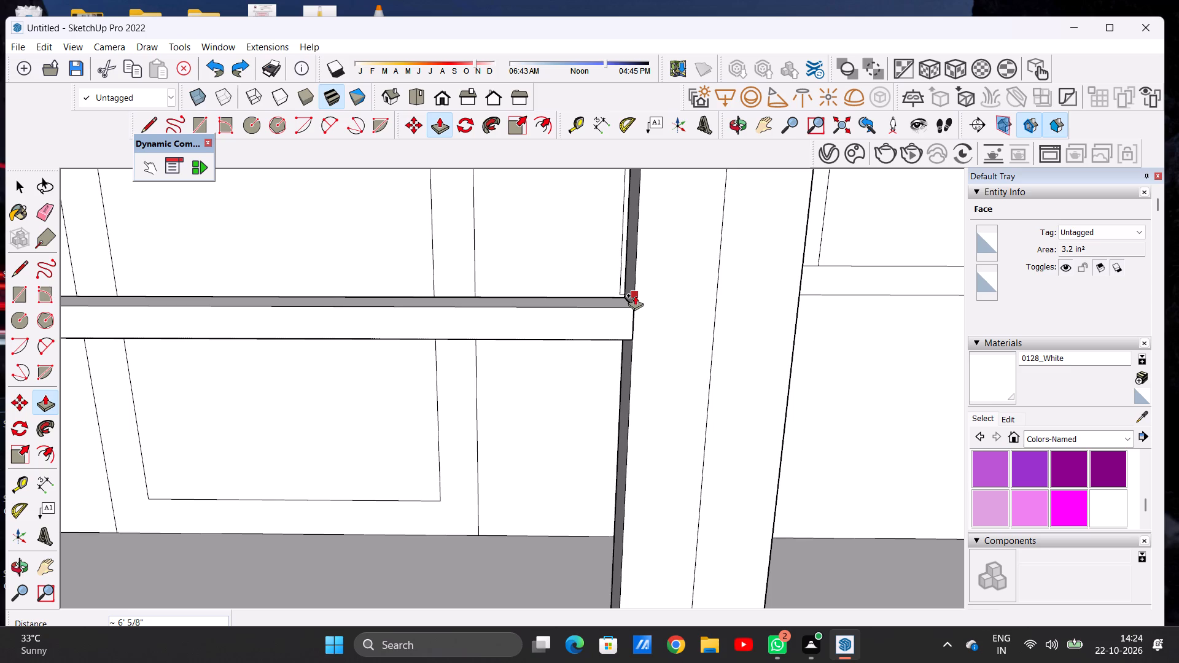
pyautogui.click(635, 295)
pyautogui.scroll(-6, 512, 401)
pyautogui.scroll(-1, 462, 381)
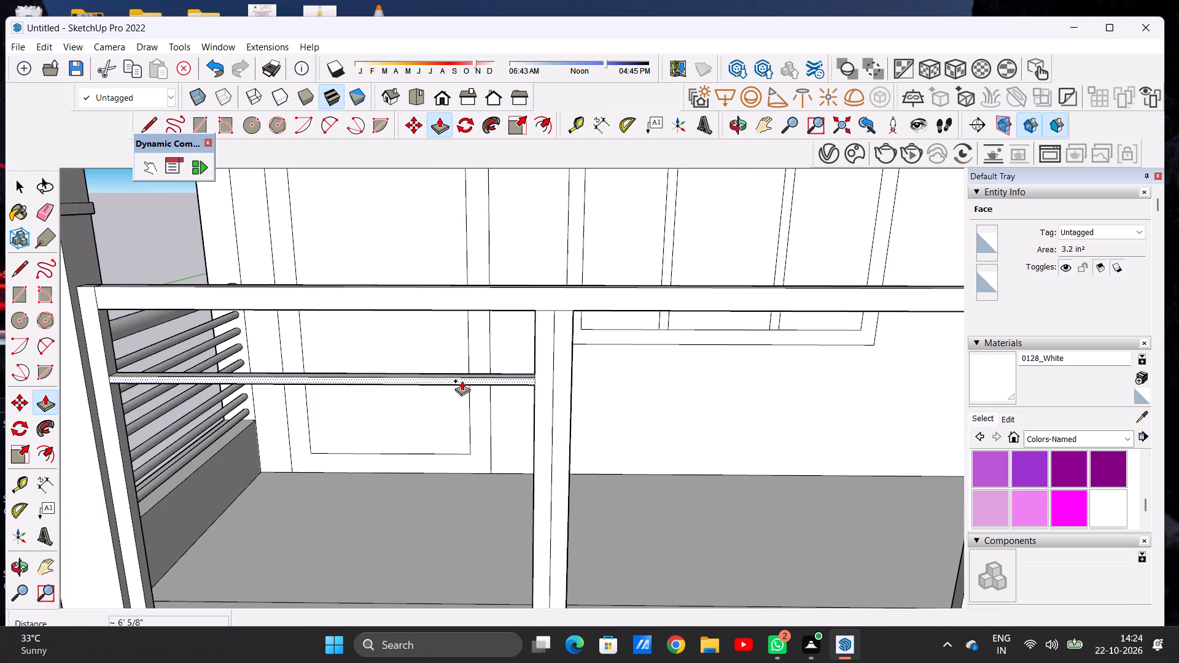
pyautogui.press('space')
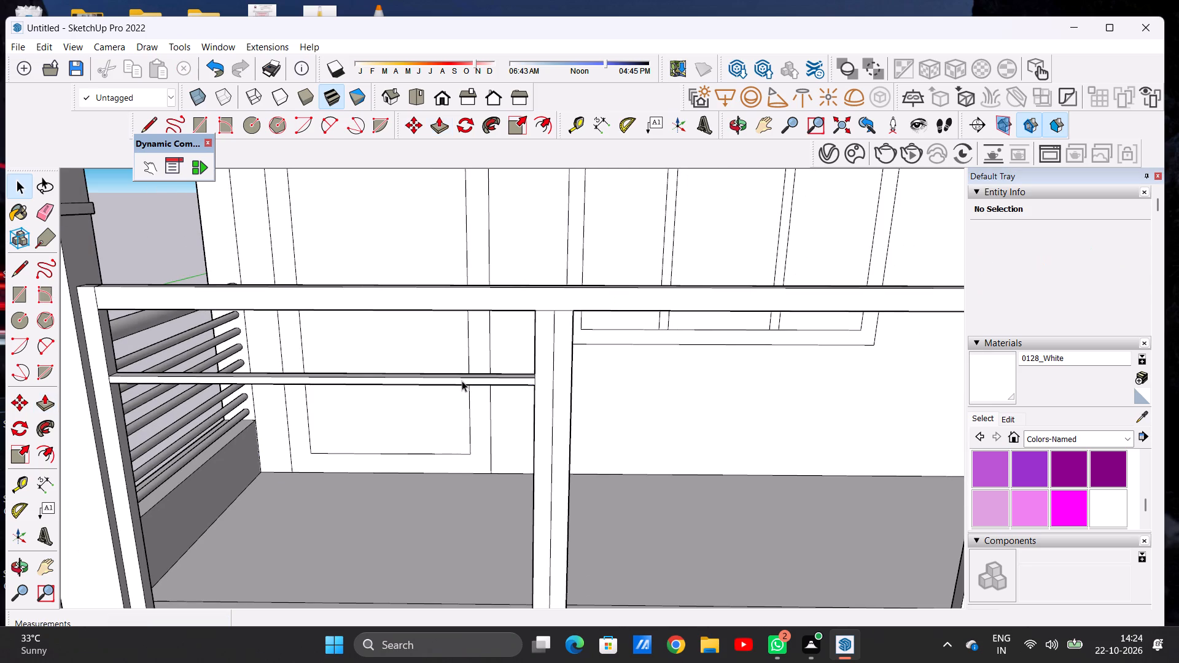
# Draw two lines about 2 9/16" long across the middle post's window-side face, level with the bar's upper and lower edges.
pyautogui.scroll(-5, 497, 353)
pyautogui.moveTo(582, 376); pyautogui.dragTo(572, 375, button='middle')
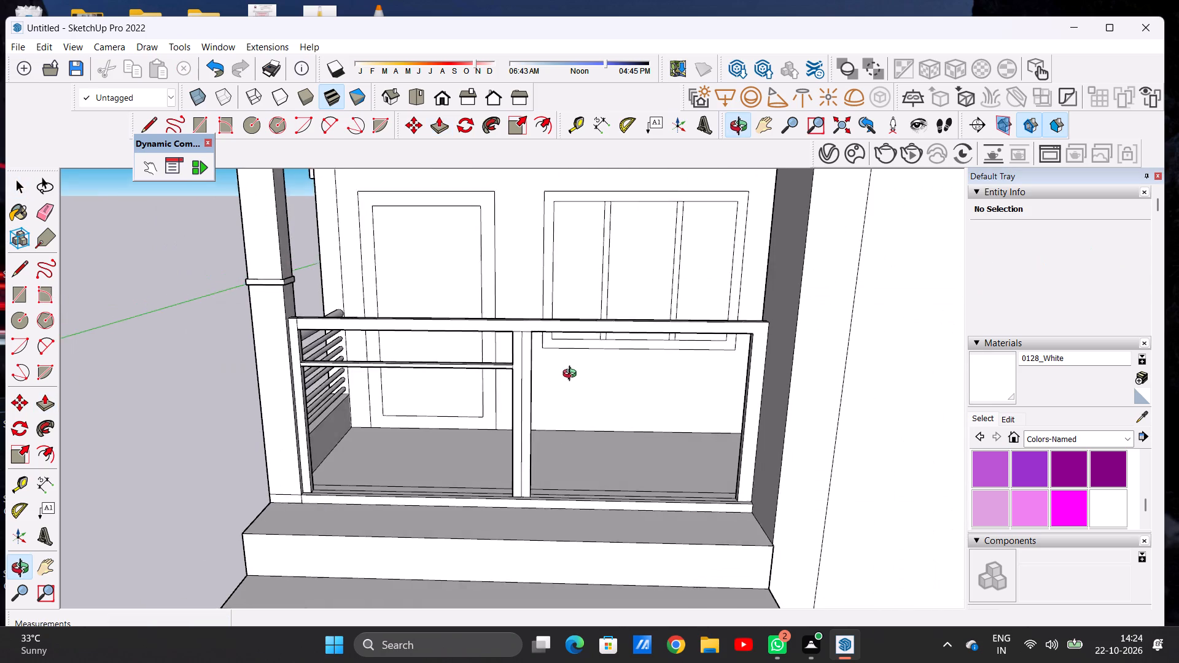
pyautogui.moveTo(572, 375); pyautogui.dragTo(511, 359, button='middle')
pyautogui.scroll(8, 511, 359)
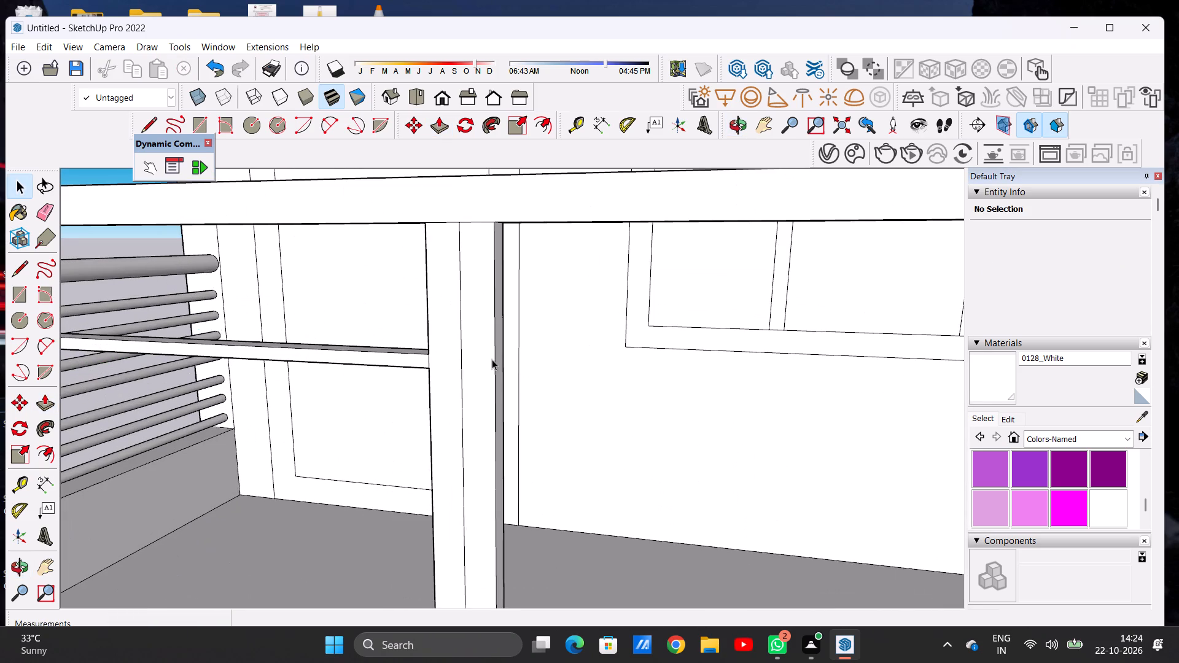
pyautogui.moveTo(492, 359); pyautogui.dragTo(450, 365, button='middle')
pyautogui.scroll(1, 469, 362)
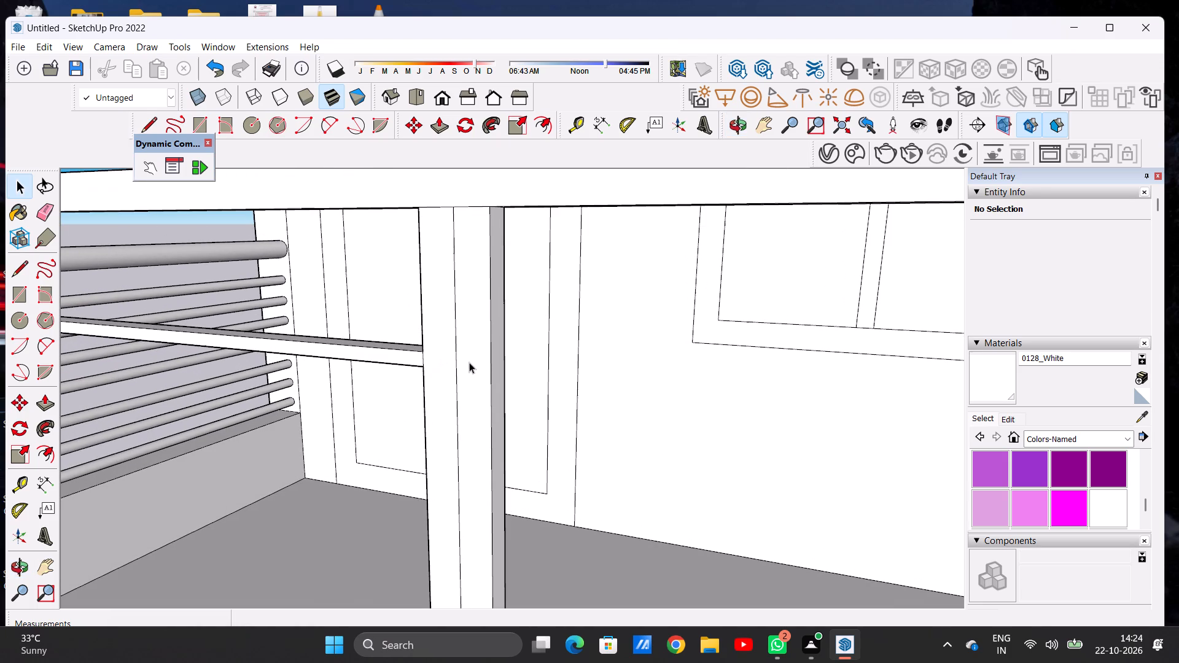
pyautogui.press('l')
pyautogui.scroll(4, 543, 339)
pyautogui.scroll(-5, 546, 346)
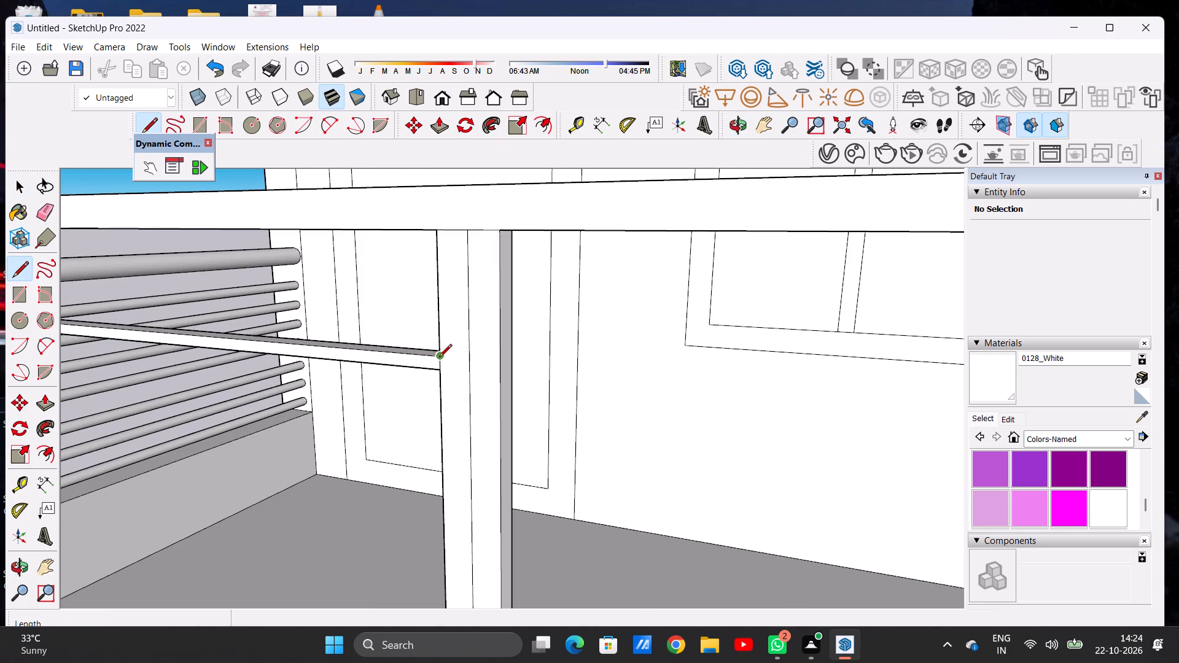
pyautogui.click(502, 358)
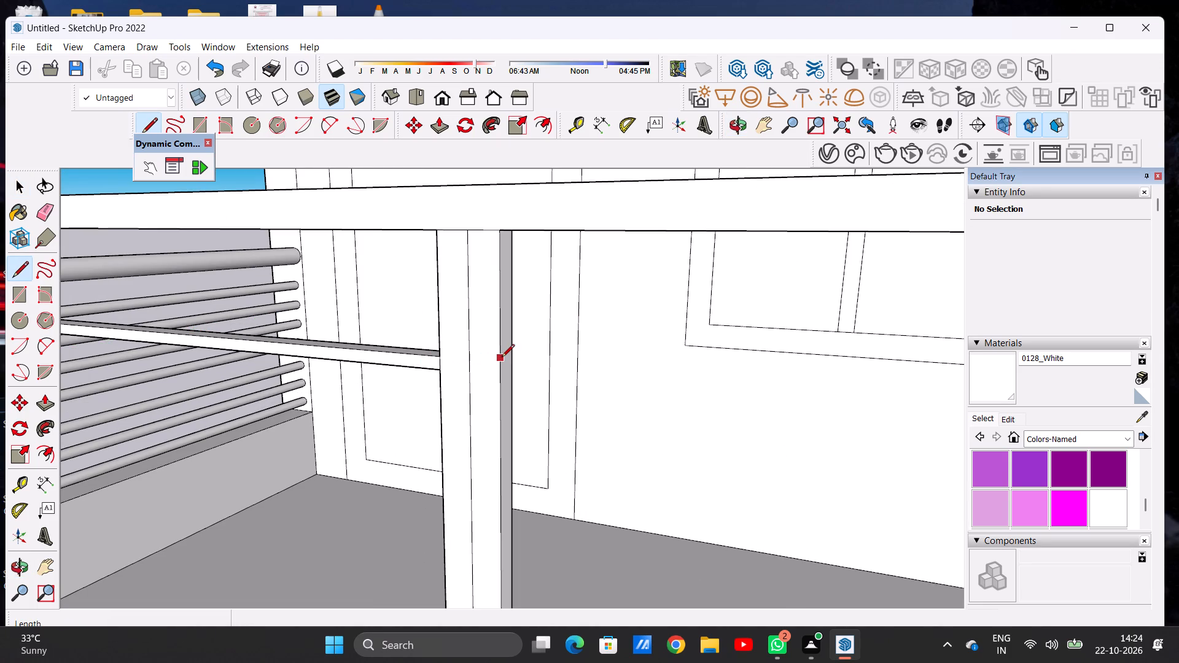
pyautogui.scroll(7, 514, 354)
pyautogui.scroll(-5, 514, 354)
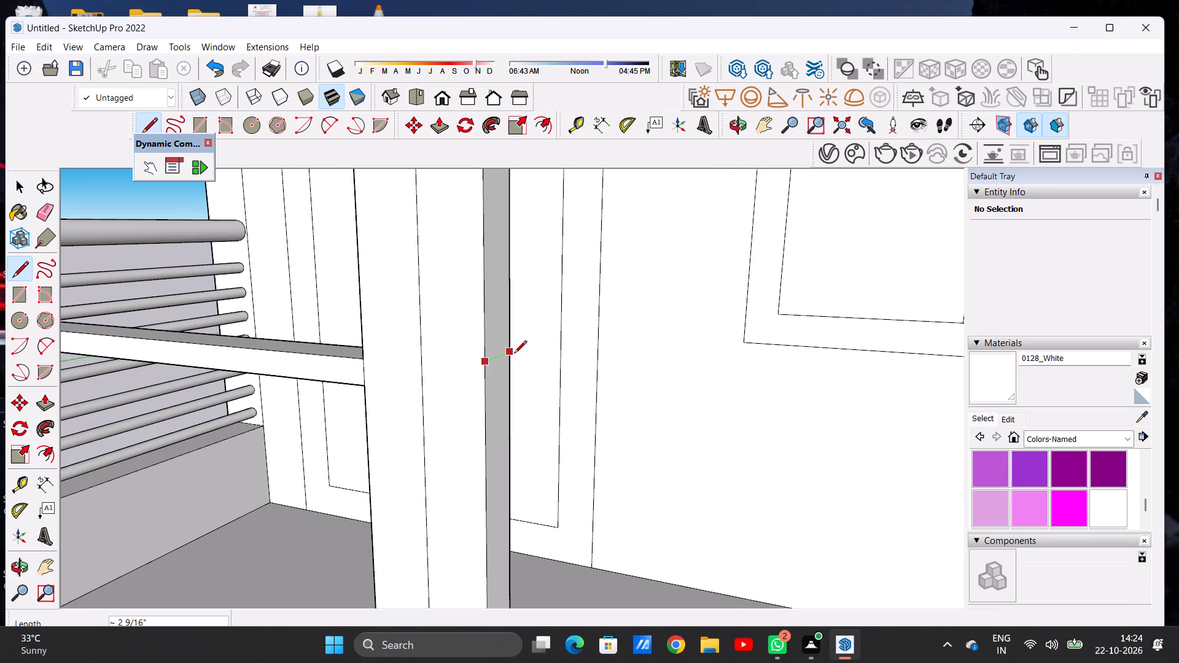
pyautogui.click(514, 354)
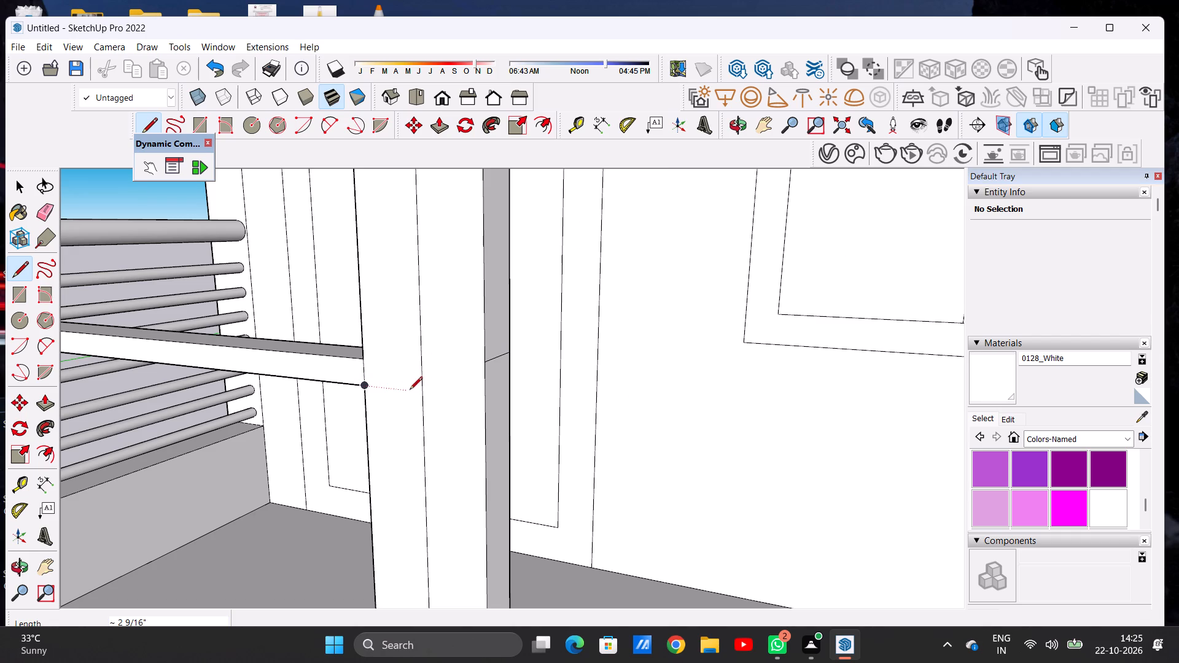
pyautogui.click(488, 397)
pyautogui.click(514, 385)
pyautogui.press('space')
# Extrude the strip on the middle post's window-side face about 6' 9/16" to the far end post, forming the window bay's horizontal bar.
pyautogui.write('P')
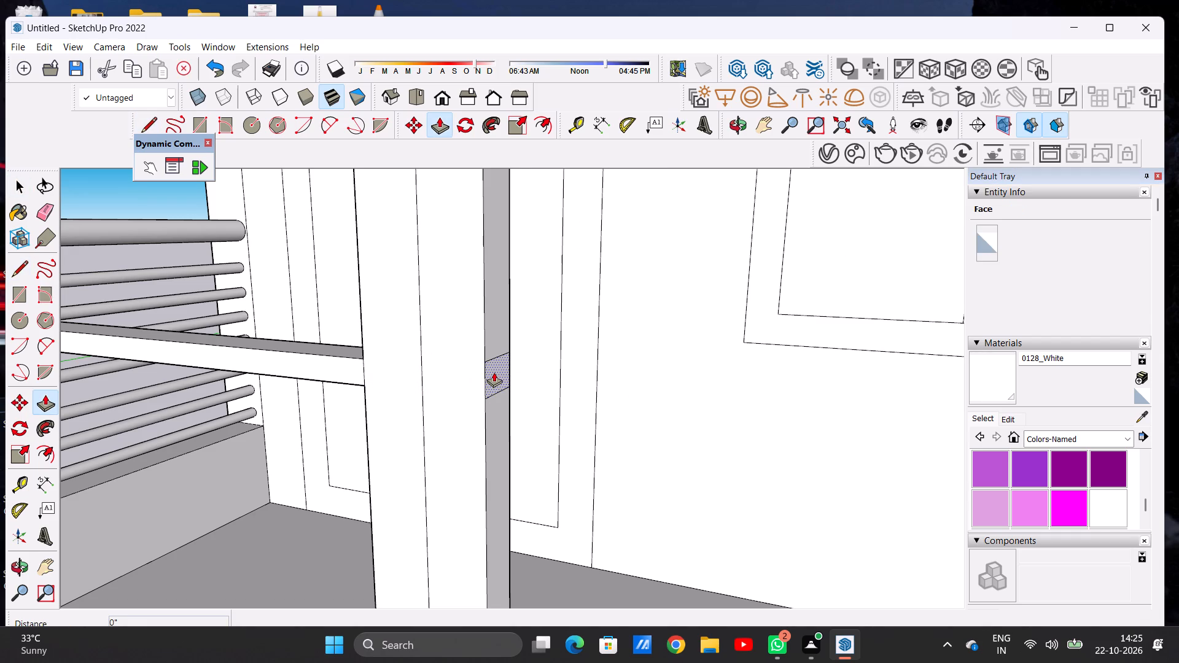
pyautogui.click(494, 372)
pyautogui.scroll(-2, 512, 386)
pyautogui.scroll(1, 511, 387)
pyautogui.scroll(-11, 511, 387)
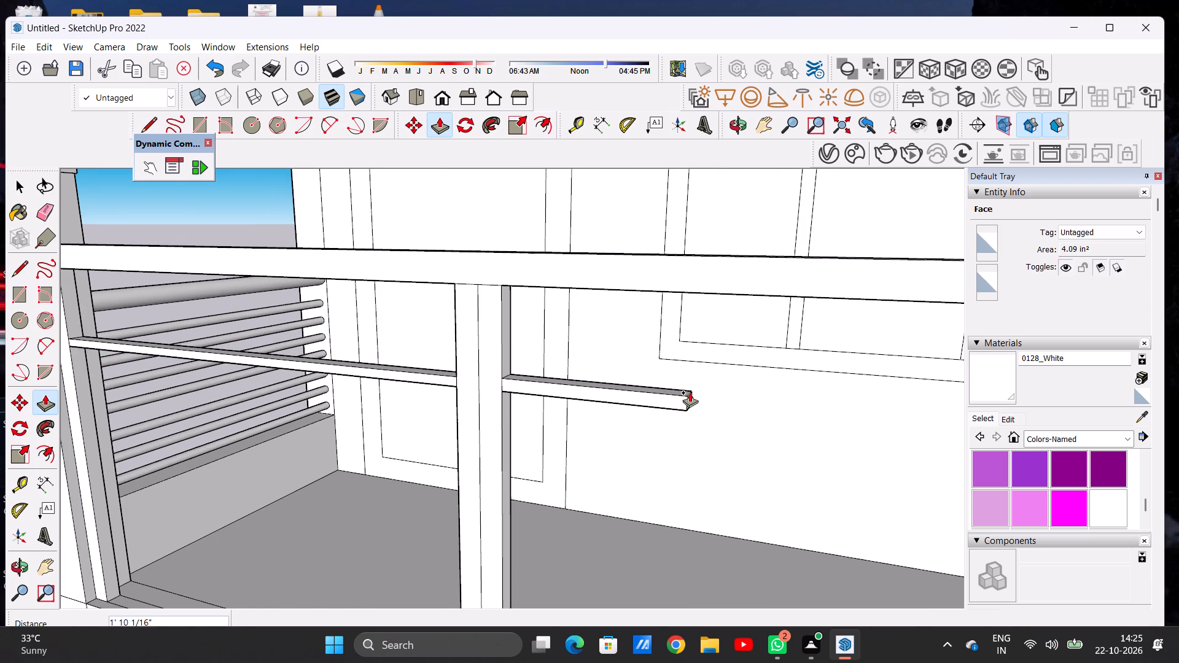
pyautogui.scroll(-7, 690, 392)
pyautogui.moveTo(692, 395); pyautogui.dragTo(768, 388, button='middle')
pyautogui.scroll(-8, 589, 409)
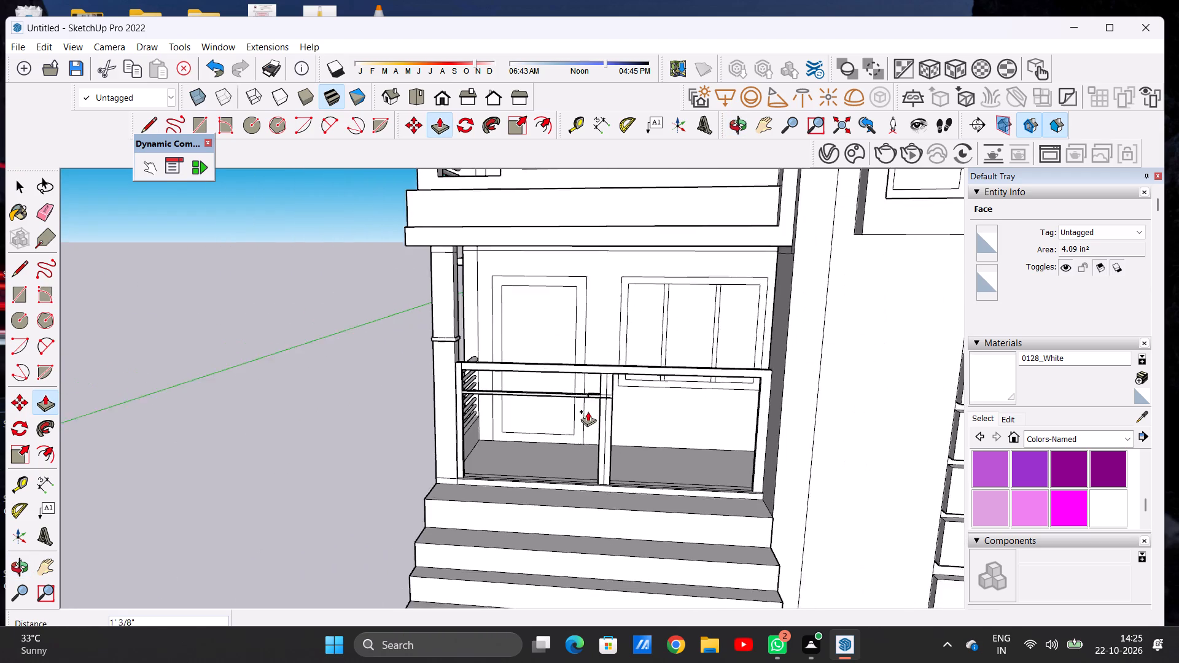
pyautogui.scroll(14, 719, 403)
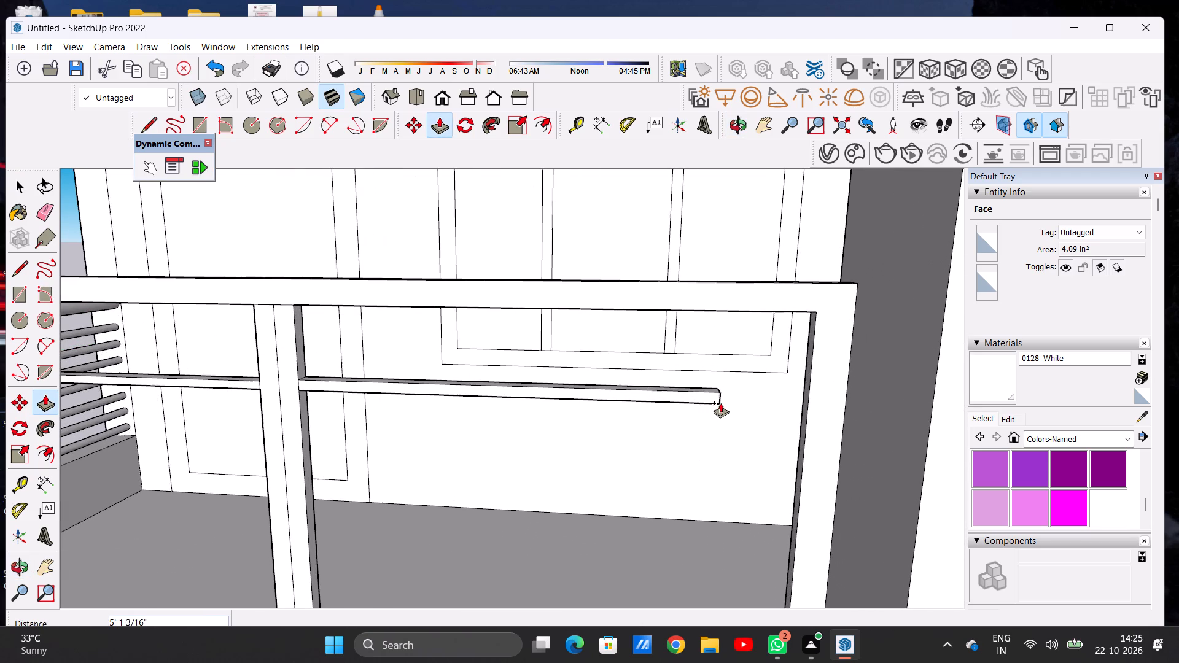
pyautogui.scroll(1, 803, 382)
pyautogui.scroll(-1, 803, 382)
pyautogui.scroll(5, 802, 382)
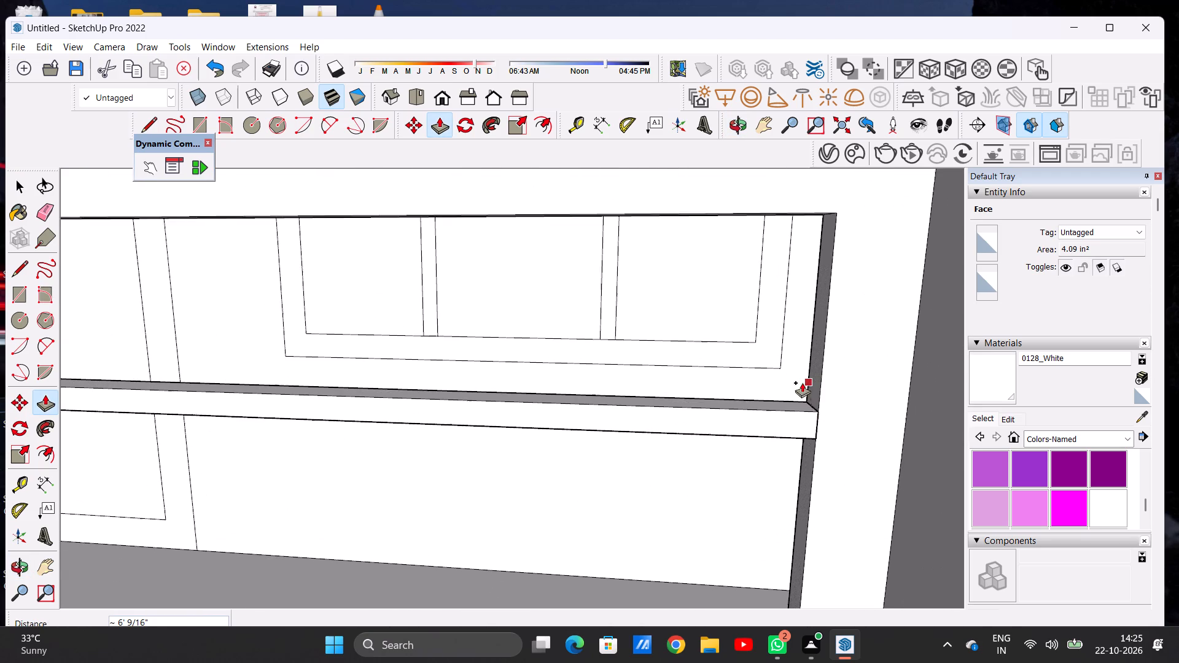
pyautogui.click(820, 369)
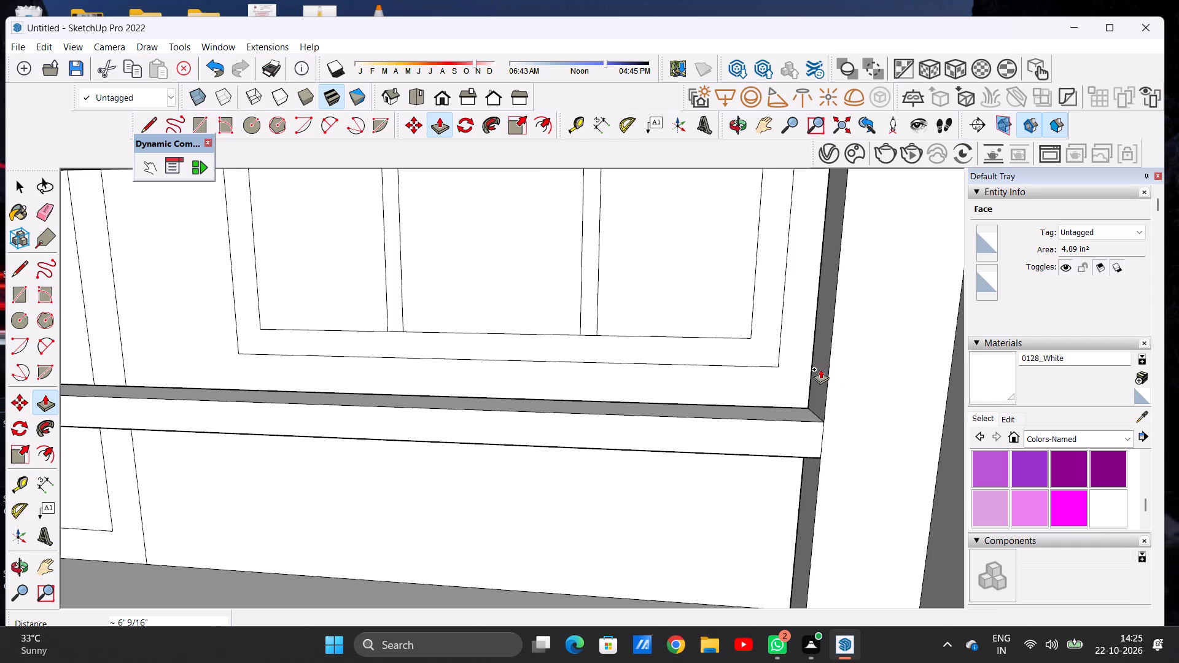
pyautogui.press('space')
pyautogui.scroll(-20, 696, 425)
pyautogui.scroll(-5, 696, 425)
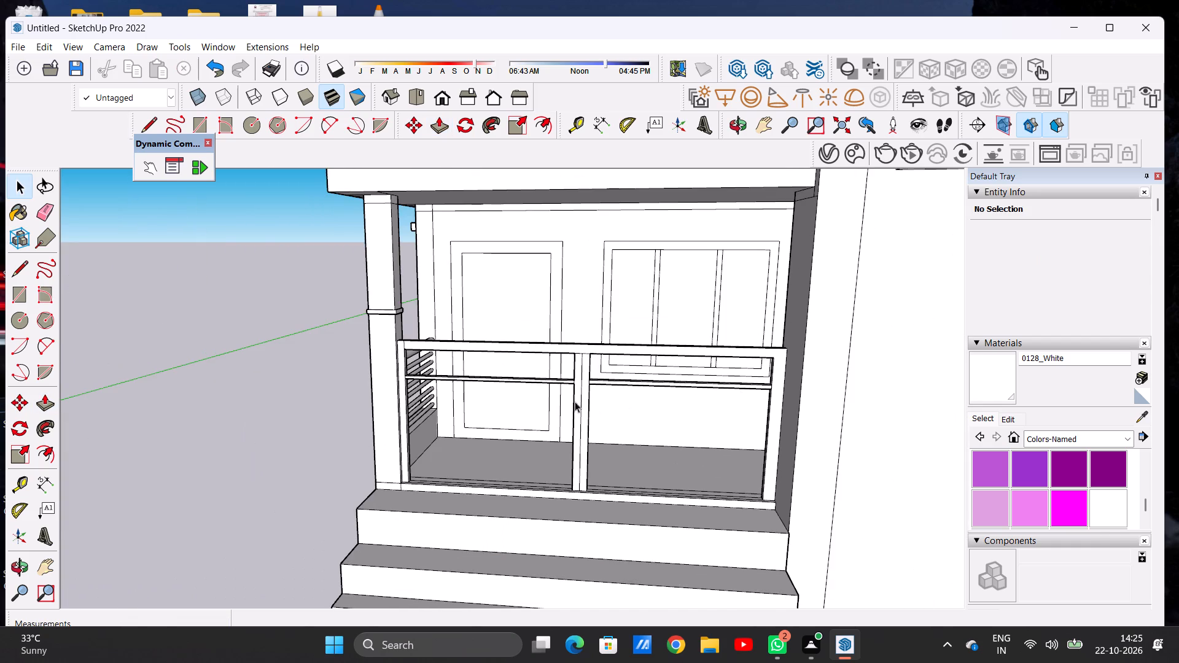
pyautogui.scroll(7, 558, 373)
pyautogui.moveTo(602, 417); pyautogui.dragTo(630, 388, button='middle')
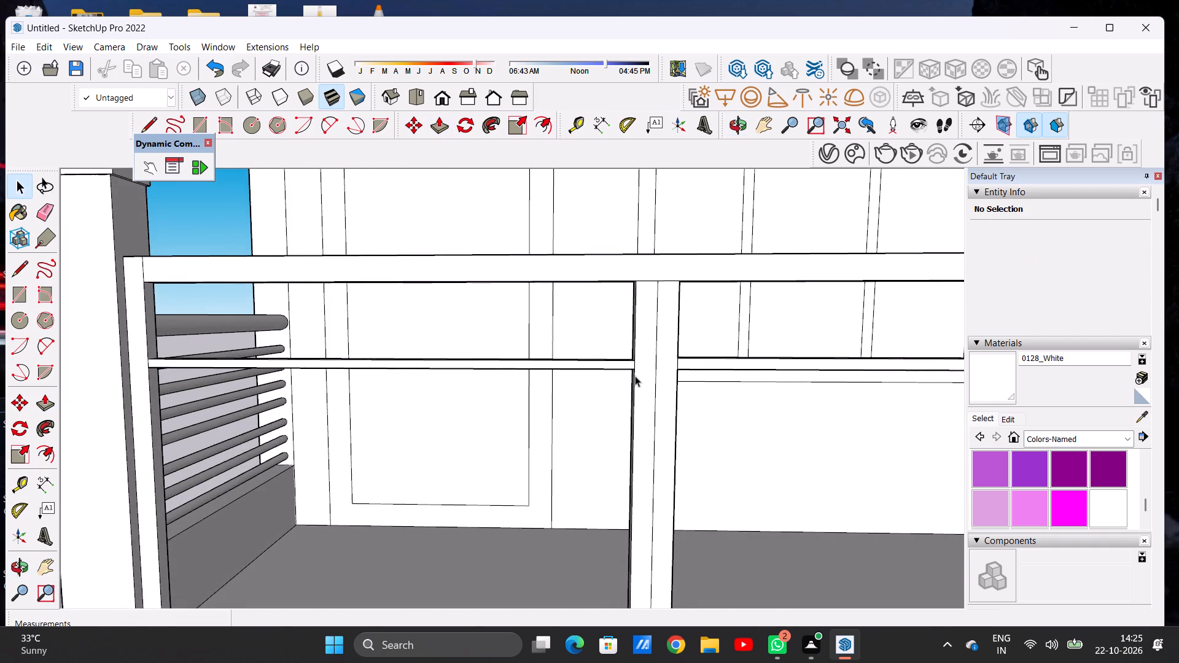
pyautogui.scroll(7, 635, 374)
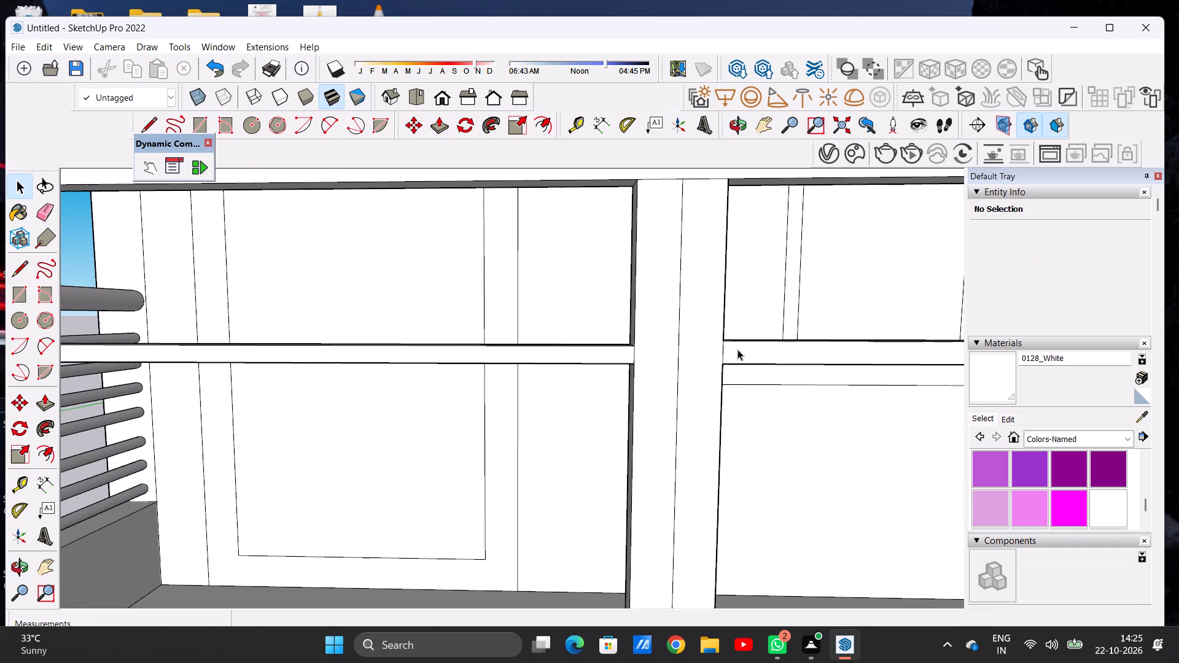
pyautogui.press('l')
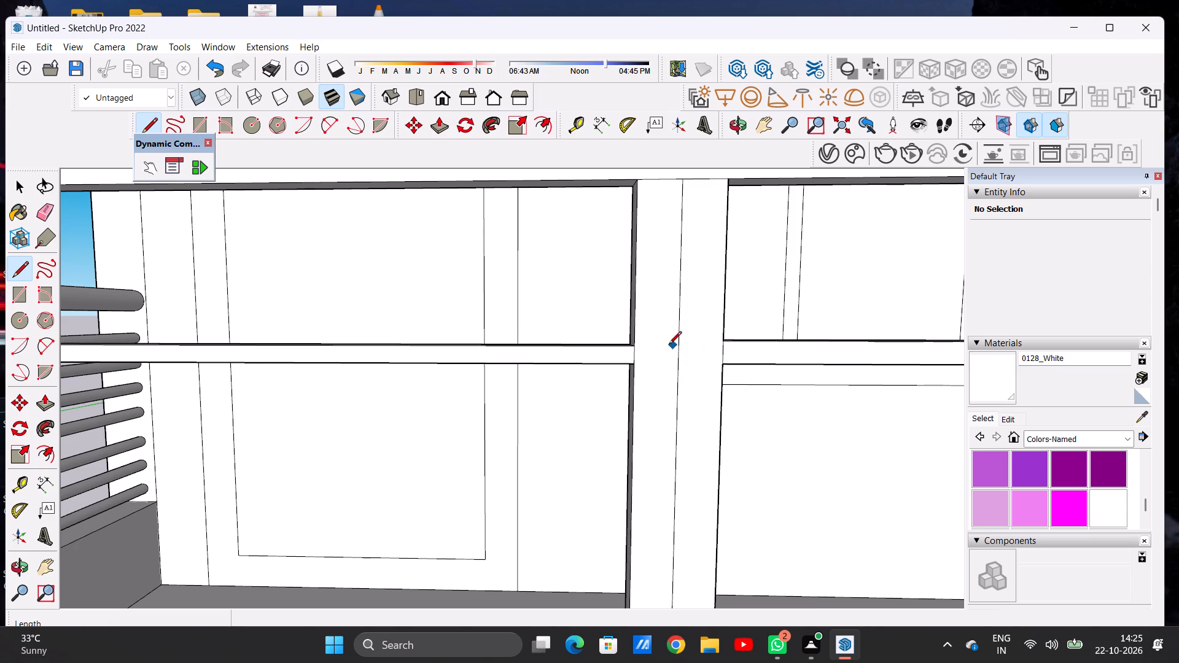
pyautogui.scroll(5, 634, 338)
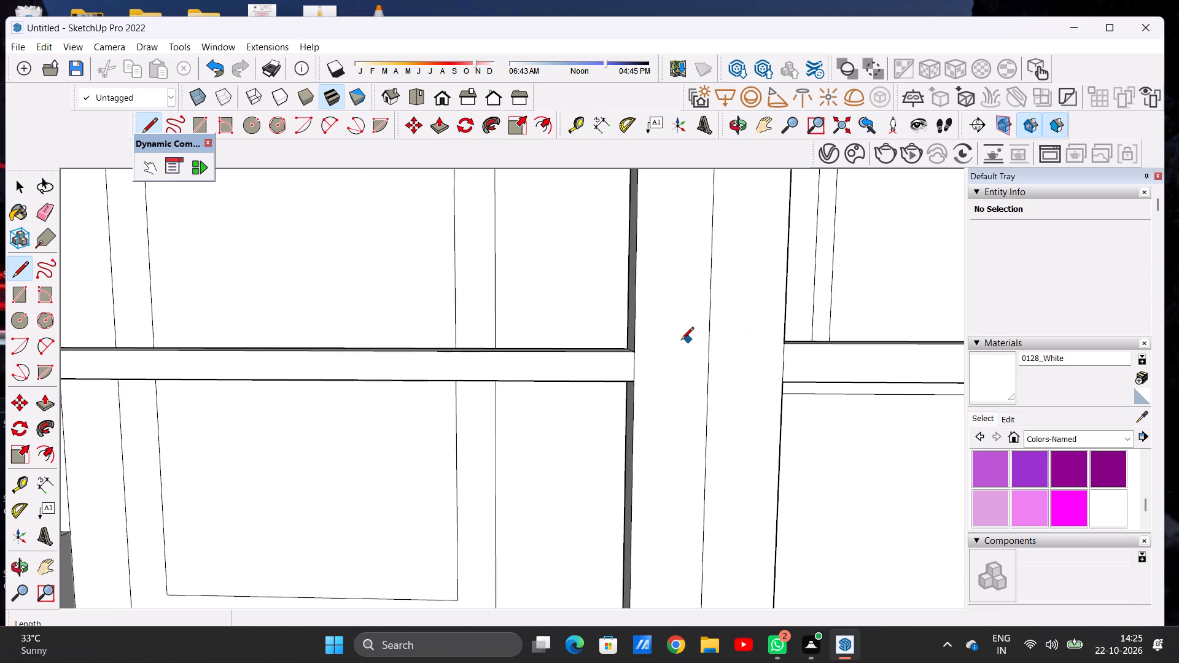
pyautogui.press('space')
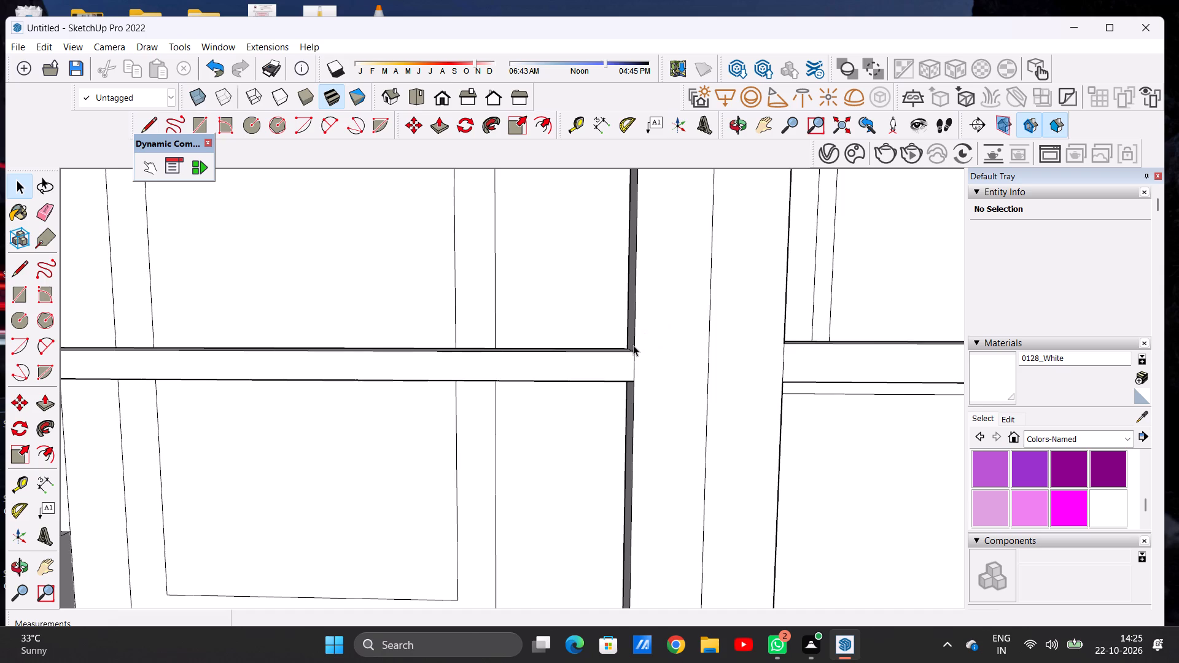
# Push/Pull the top face of the door bay's horizontal bar level with the top of the window bay's bar.
pyautogui.write('P')
pyautogui.moveTo(632, 345); pyautogui.dragTo(639, 401, button='middle')
pyautogui.scroll(6, 622, 351)
pyautogui.click(622, 351)
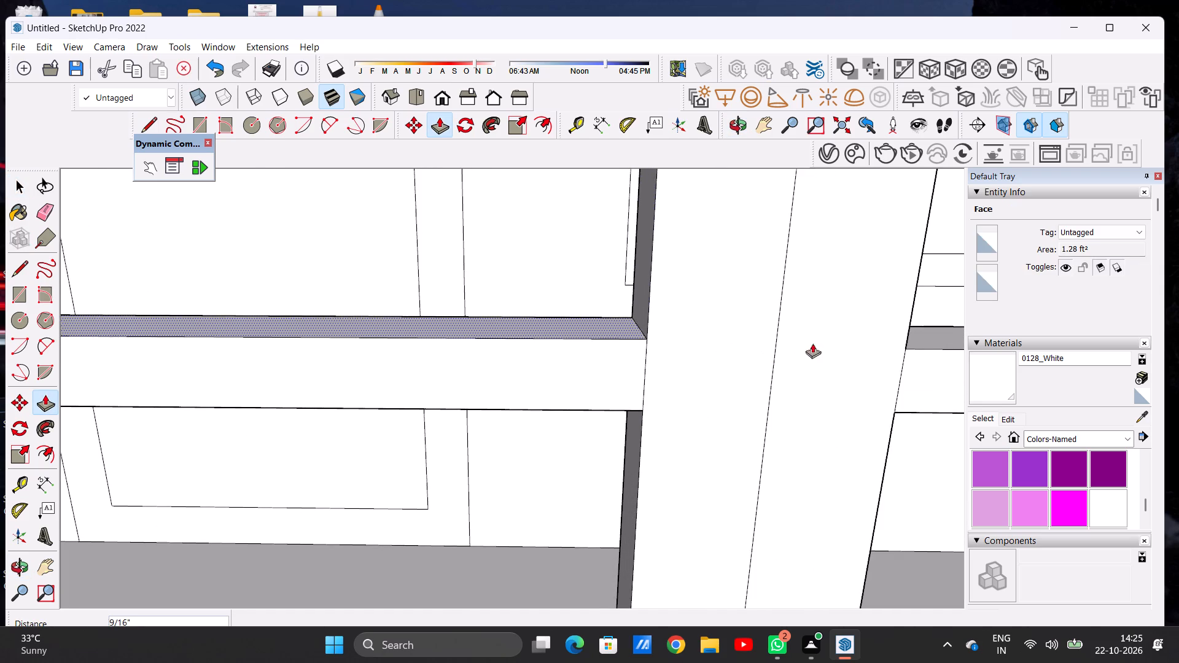
pyautogui.click(906, 344)
pyautogui.press('space')
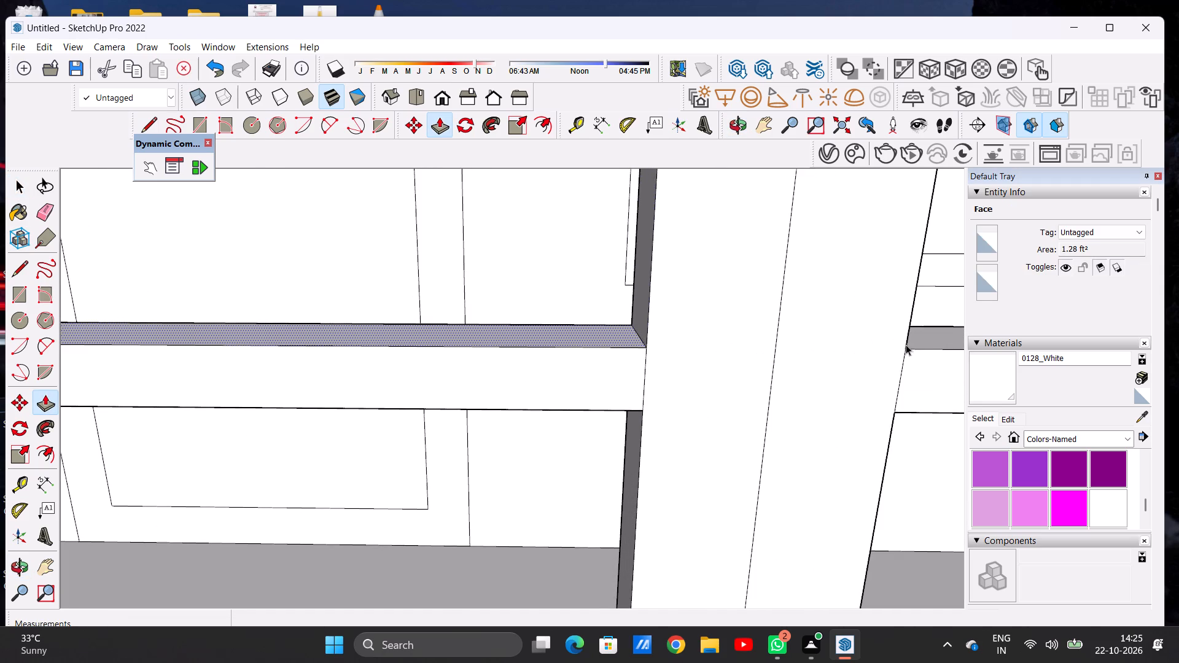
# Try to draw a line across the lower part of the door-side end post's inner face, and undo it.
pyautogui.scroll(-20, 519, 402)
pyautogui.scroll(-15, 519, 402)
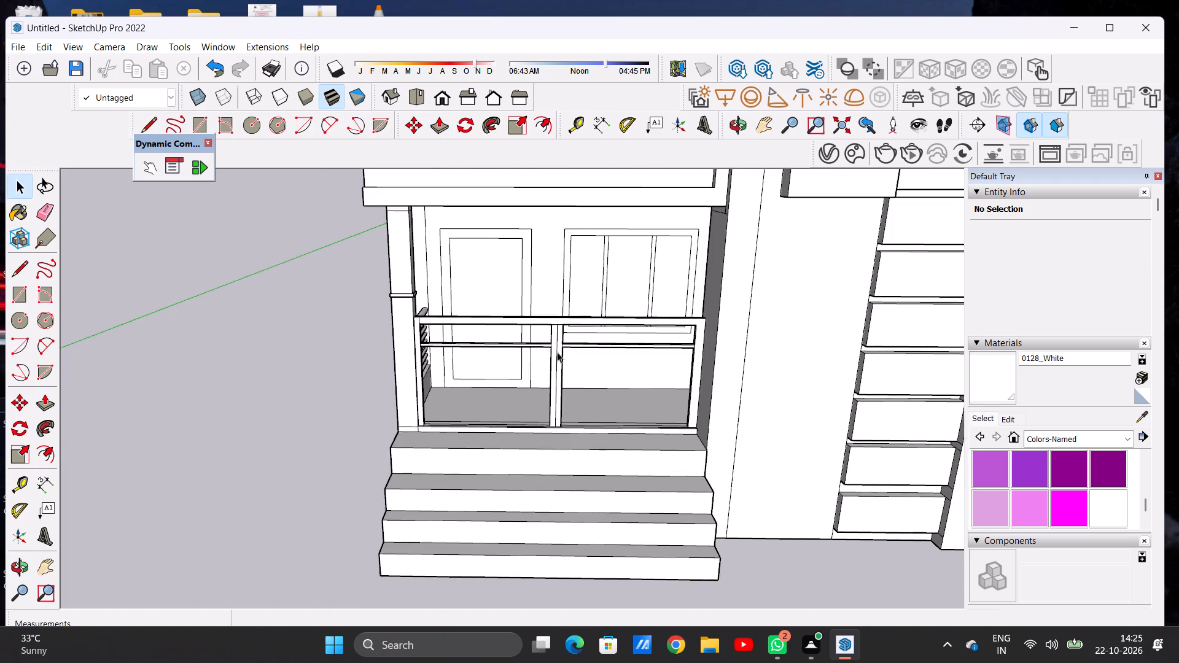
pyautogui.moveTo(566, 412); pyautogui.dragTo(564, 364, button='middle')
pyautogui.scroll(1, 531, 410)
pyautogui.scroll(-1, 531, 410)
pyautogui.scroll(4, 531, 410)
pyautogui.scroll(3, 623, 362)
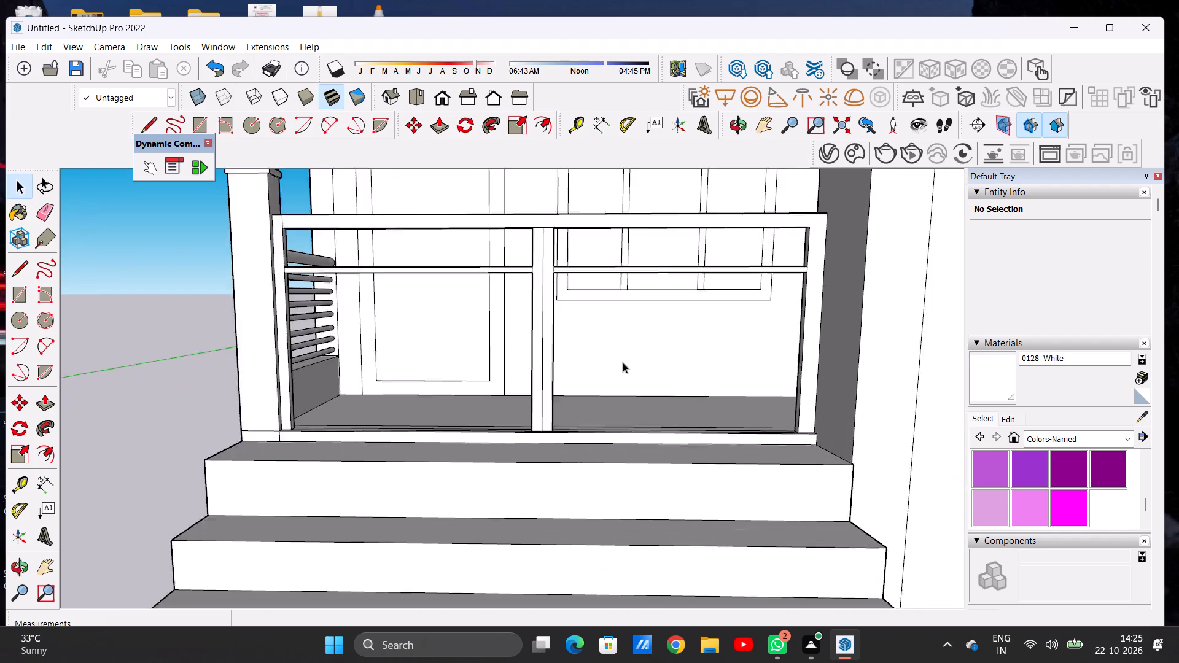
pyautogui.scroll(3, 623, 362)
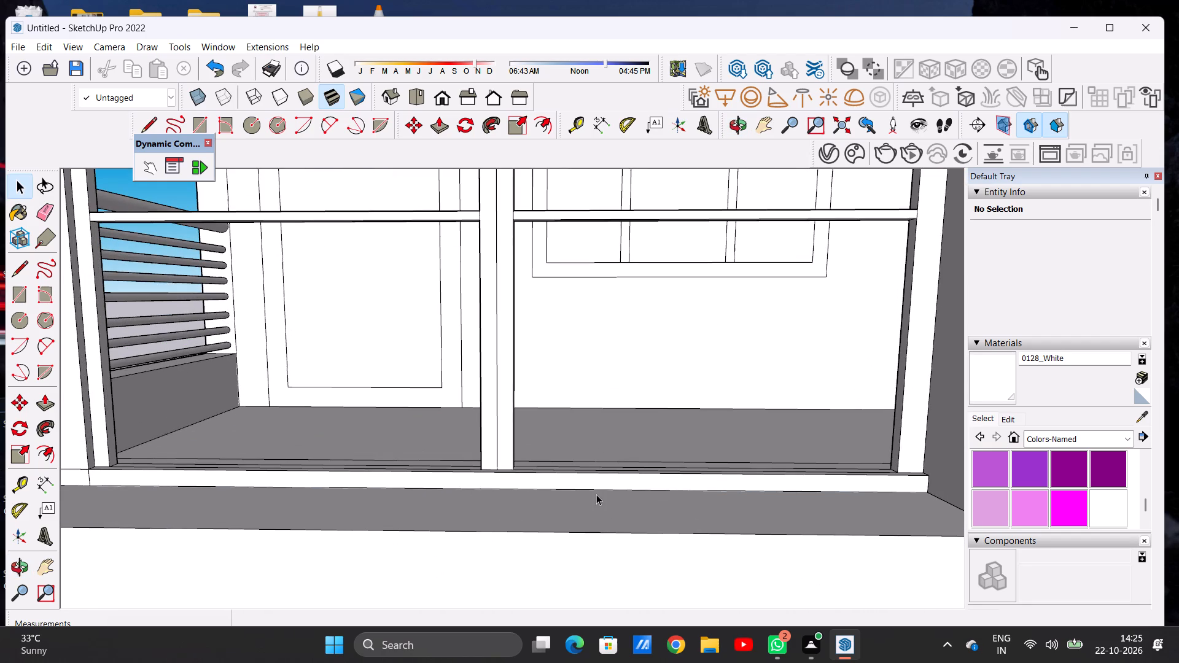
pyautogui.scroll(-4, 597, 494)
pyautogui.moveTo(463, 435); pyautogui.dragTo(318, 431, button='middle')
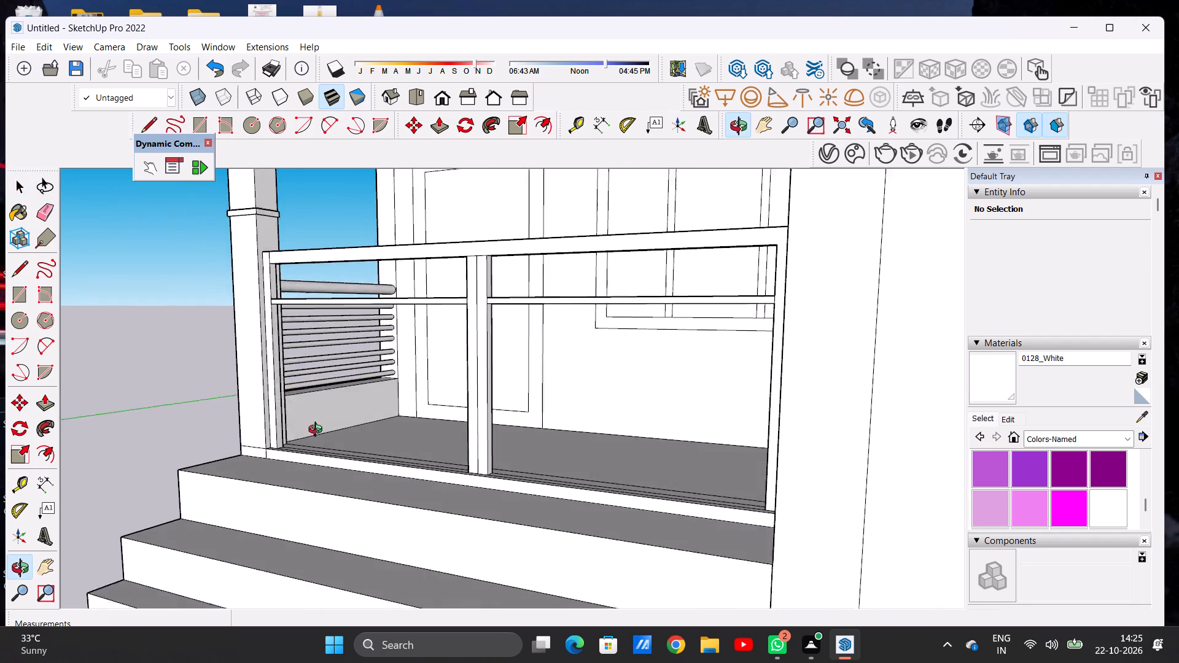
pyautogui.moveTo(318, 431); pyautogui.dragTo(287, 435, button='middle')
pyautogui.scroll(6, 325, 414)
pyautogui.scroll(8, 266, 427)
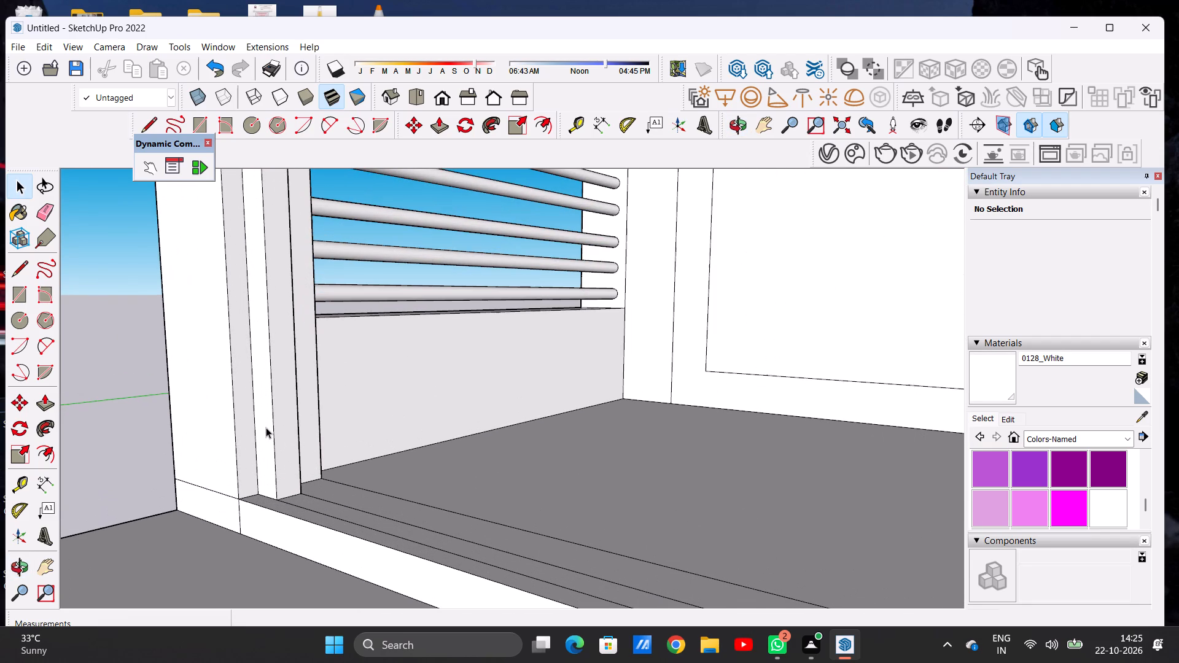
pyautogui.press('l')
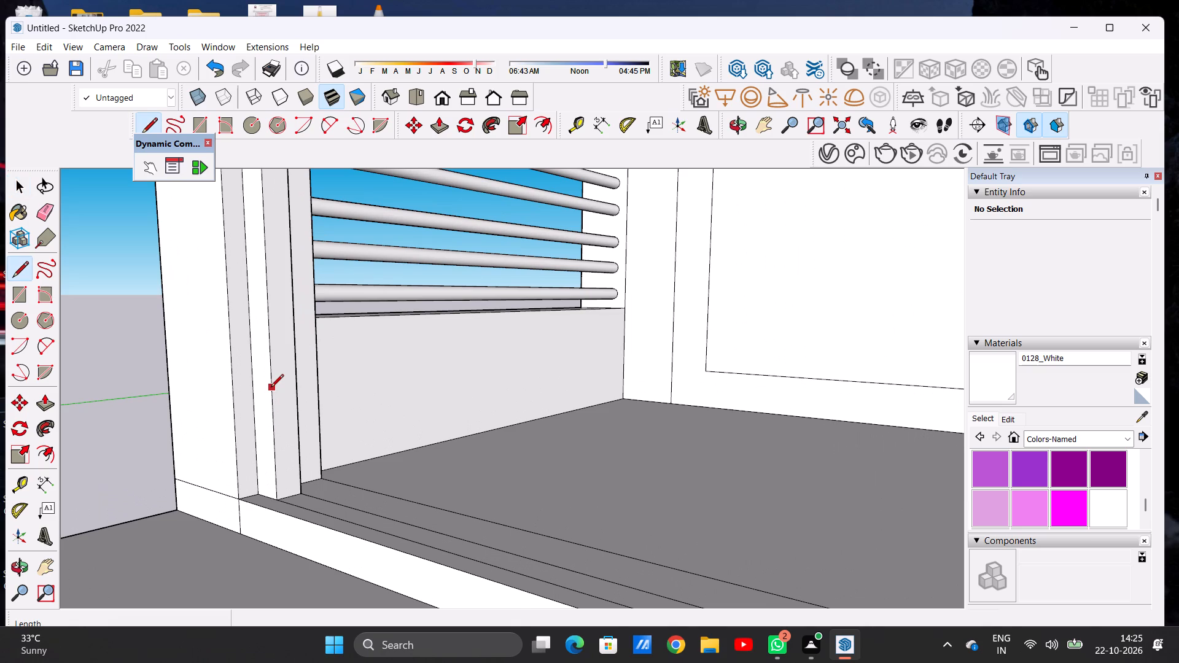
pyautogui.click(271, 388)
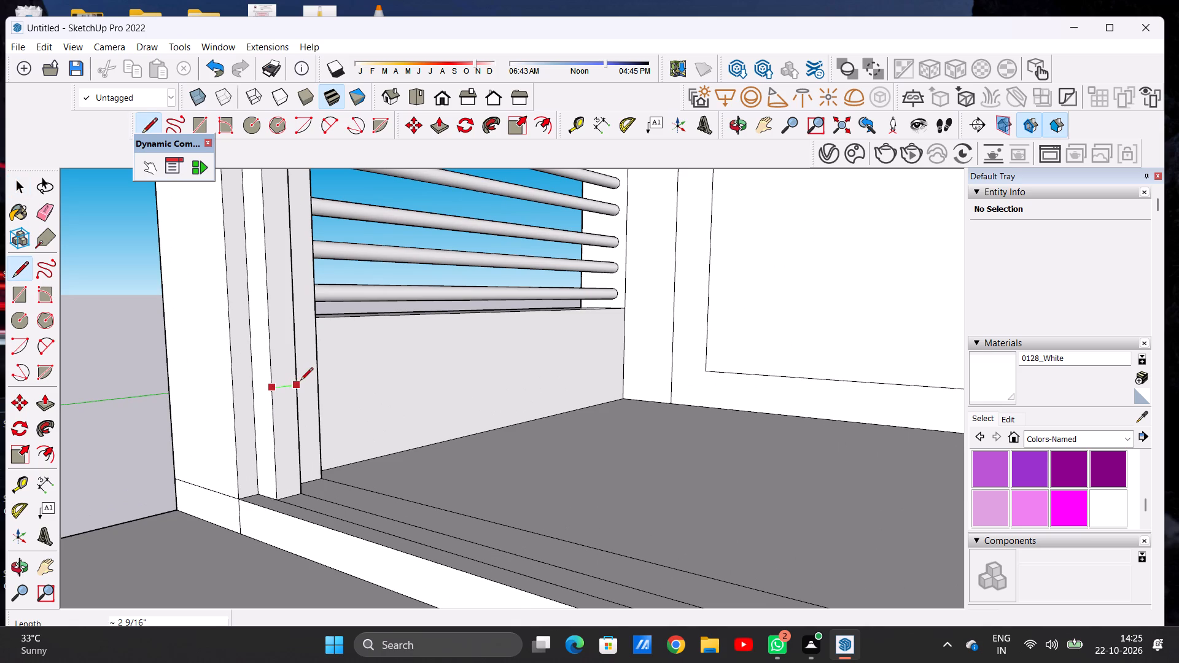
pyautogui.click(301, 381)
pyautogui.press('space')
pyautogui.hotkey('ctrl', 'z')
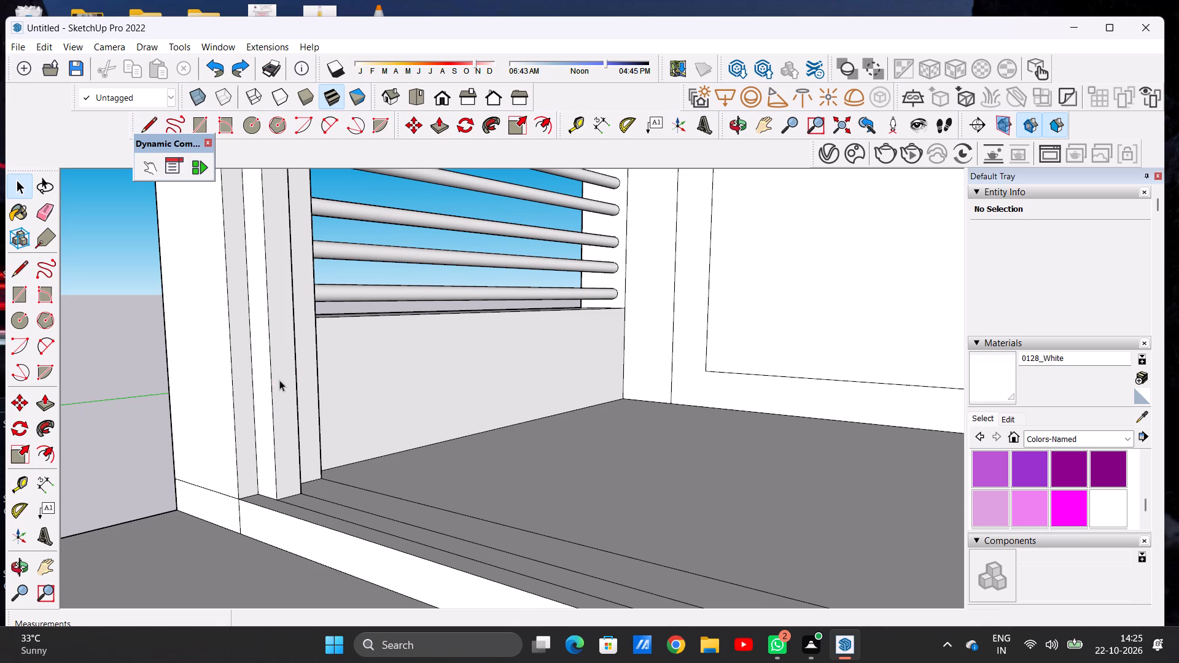
# Draw two lines about 2 9/16" long across the lower part of the door-side end post's inner face, marking a second bar's strip.
pyautogui.press('l')
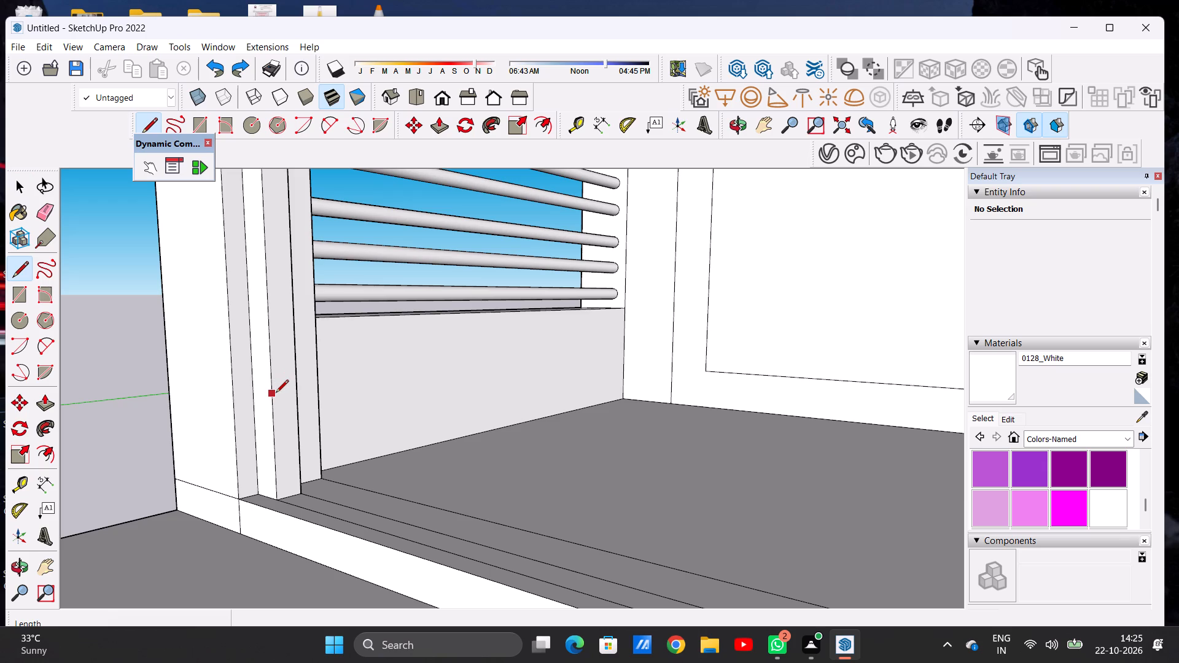
pyautogui.click(274, 381)
pyautogui.scroll(7, 295, 381)
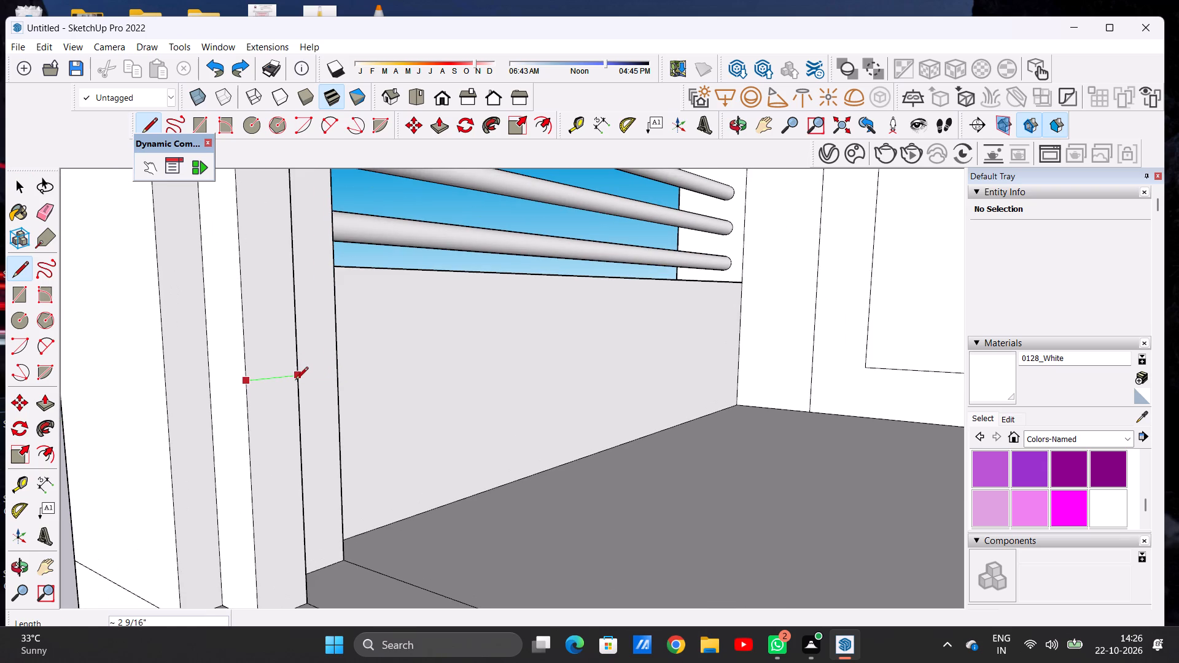
pyautogui.click(295, 381)
pyautogui.click(244, 342)
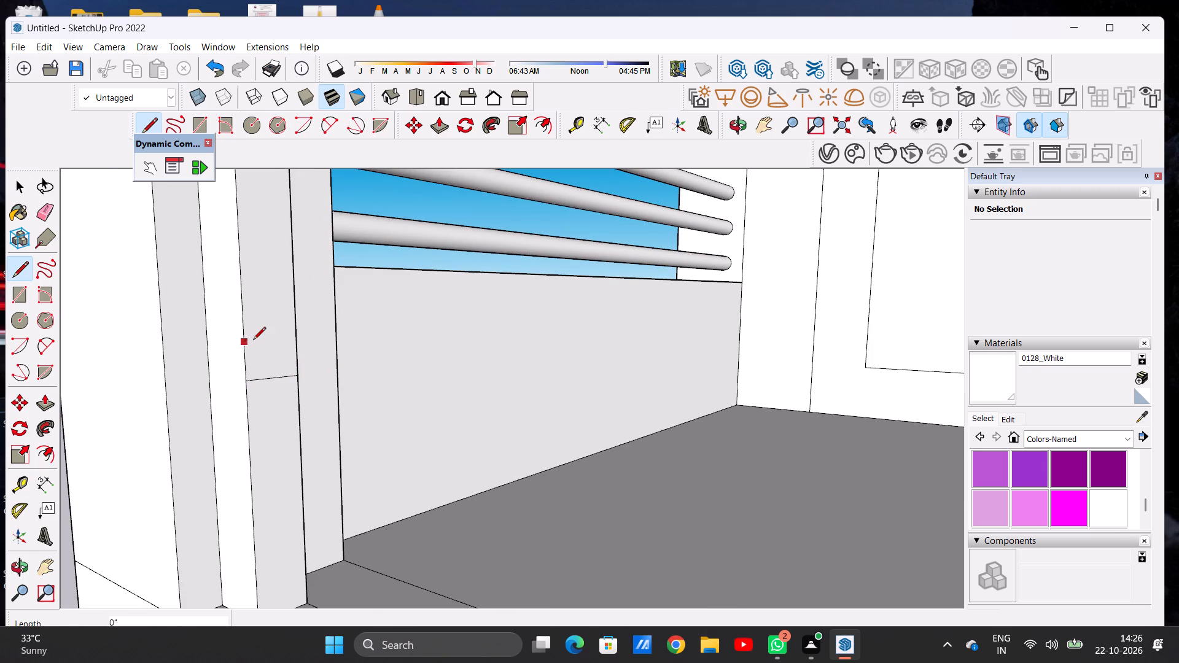
pyautogui.click(303, 331)
pyautogui.press('space')
# Extrude the lower strip on the door-side end post about 6' 5/8" to the near face of the middle posts, forming a second bar.
pyautogui.write('P')
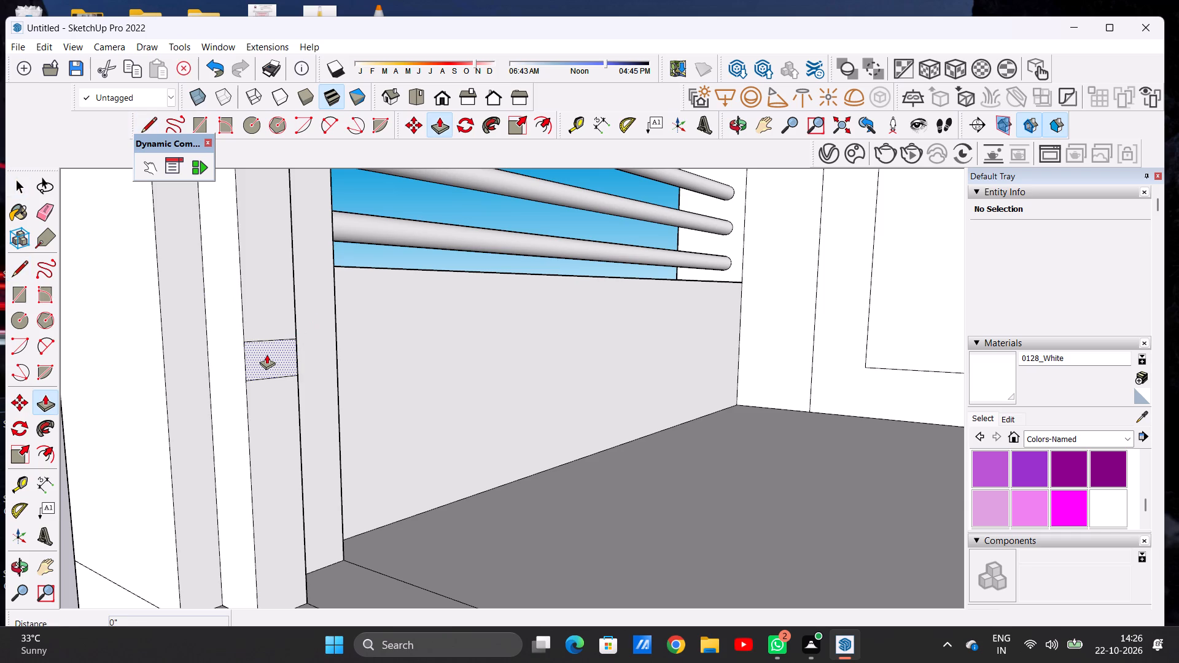
pyautogui.click(267, 354)
pyautogui.scroll(-16, 416, 420)
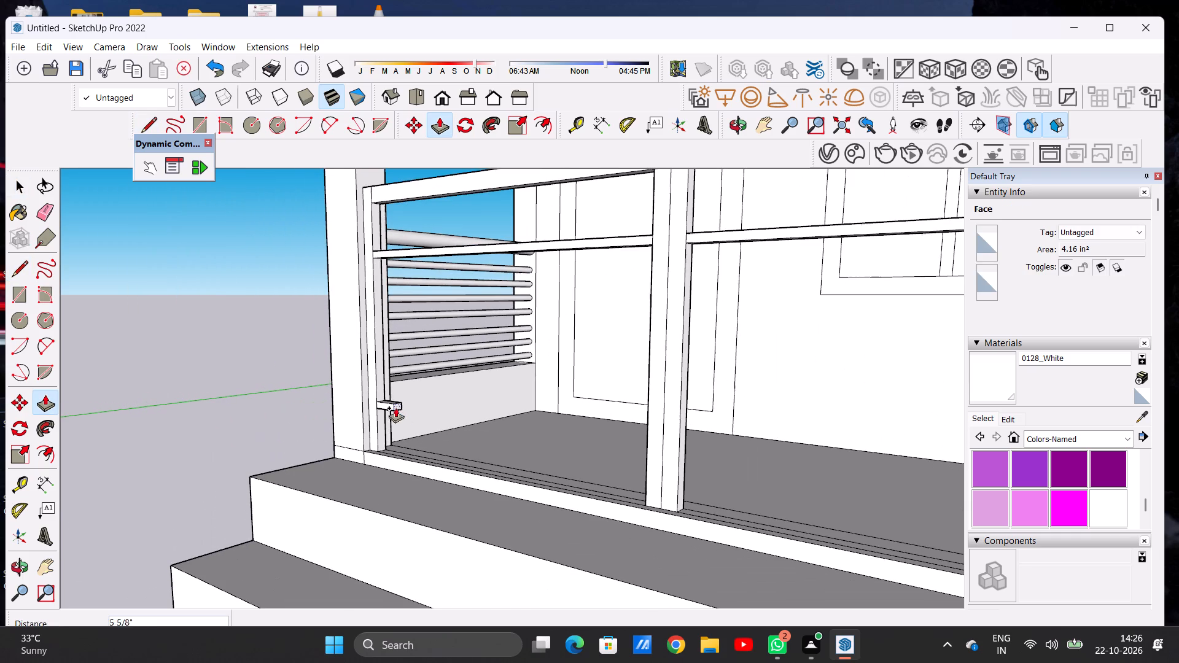
pyautogui.moveTo(534, 426); pyautogui.dragTo(720, 415, button='middle')
pyautogui.scroll(-4, 698, 409)
pyautogui.scroll(16, 760, 399)
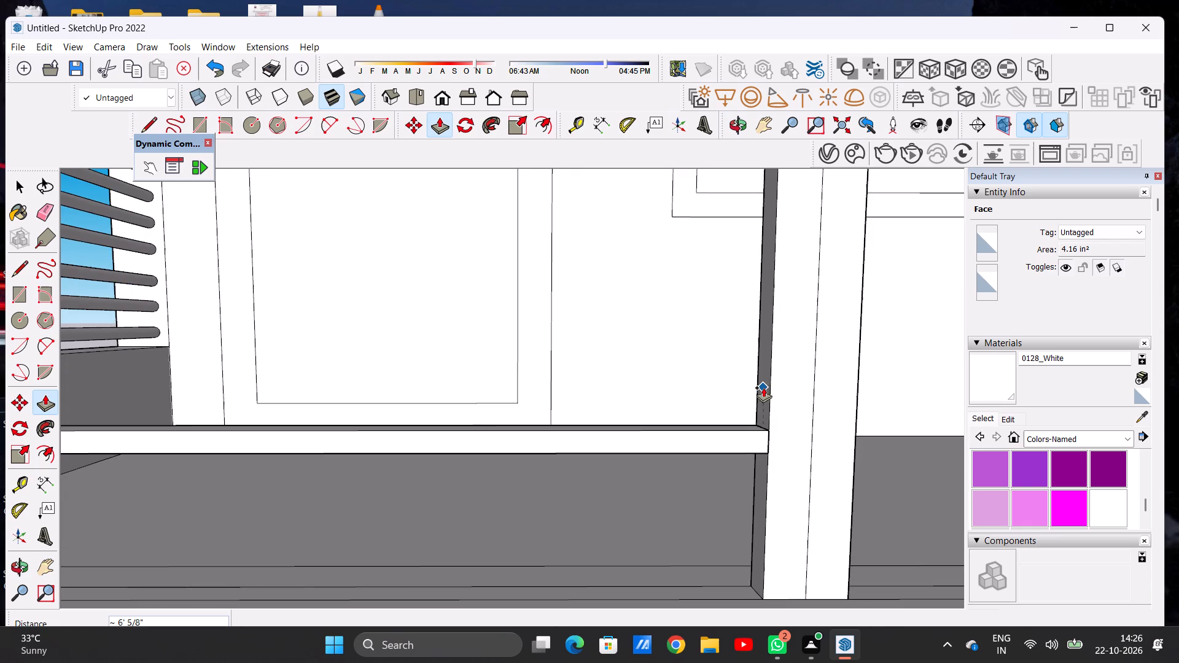
pyautogui.scroll(4, 763, 387)
pyautogui.scroll(-1, 762, 387)
pyautogui.scroll(1, 762, 387)
pyautogui.click(762, 387)
pyautogui.press('space')
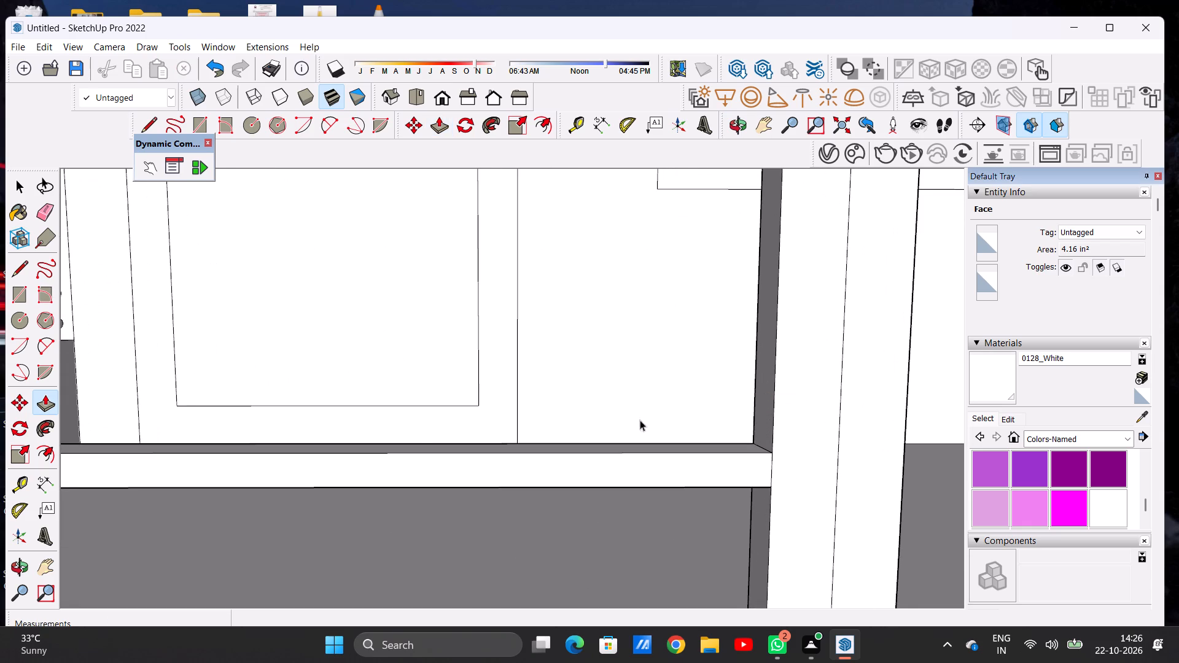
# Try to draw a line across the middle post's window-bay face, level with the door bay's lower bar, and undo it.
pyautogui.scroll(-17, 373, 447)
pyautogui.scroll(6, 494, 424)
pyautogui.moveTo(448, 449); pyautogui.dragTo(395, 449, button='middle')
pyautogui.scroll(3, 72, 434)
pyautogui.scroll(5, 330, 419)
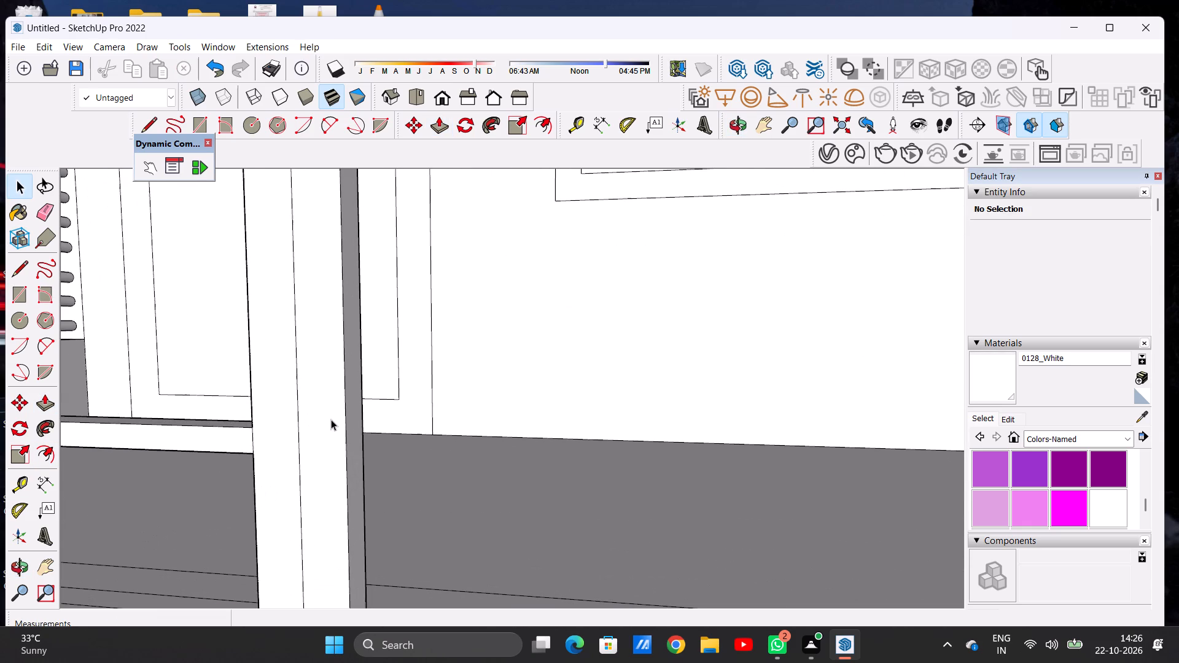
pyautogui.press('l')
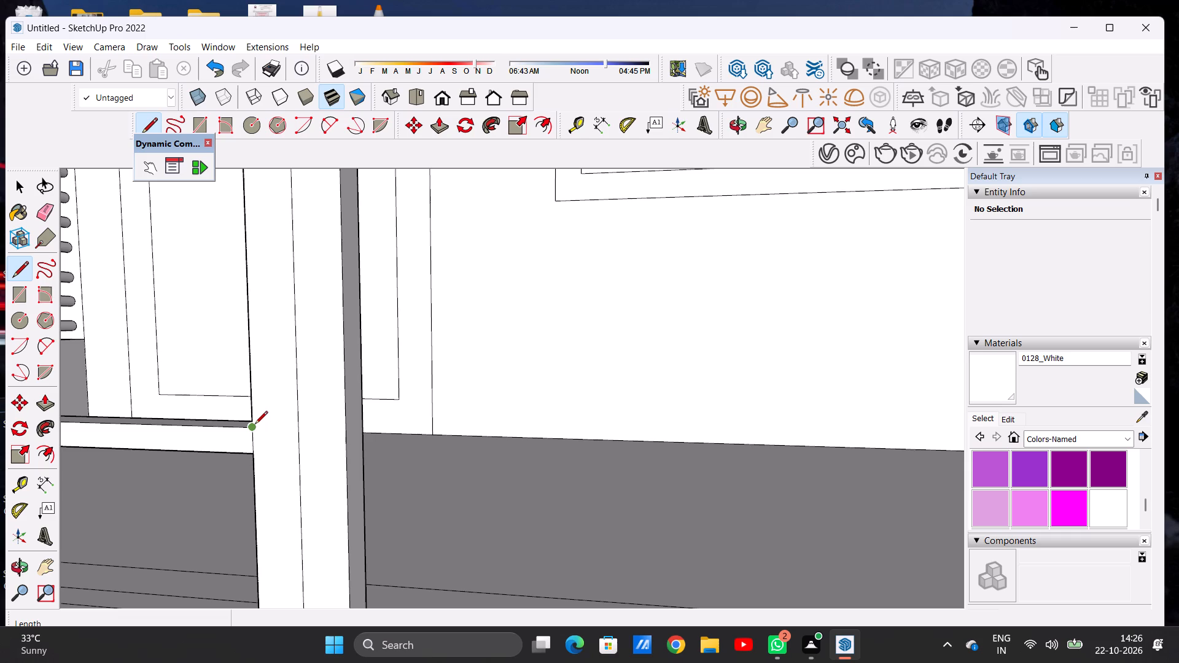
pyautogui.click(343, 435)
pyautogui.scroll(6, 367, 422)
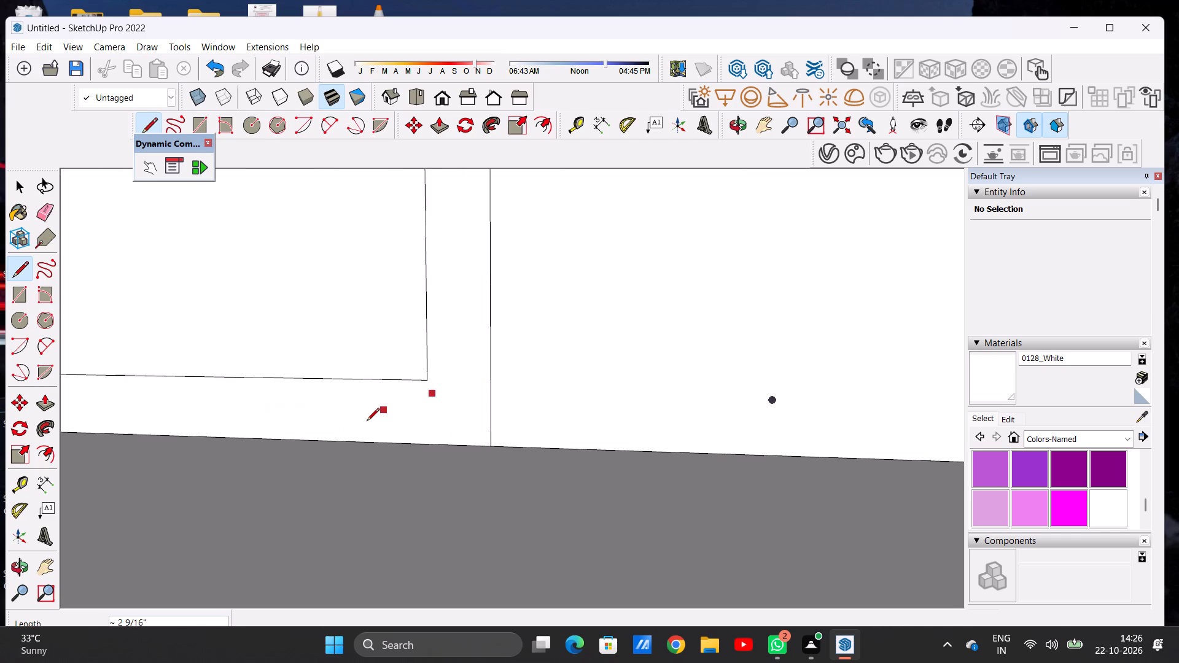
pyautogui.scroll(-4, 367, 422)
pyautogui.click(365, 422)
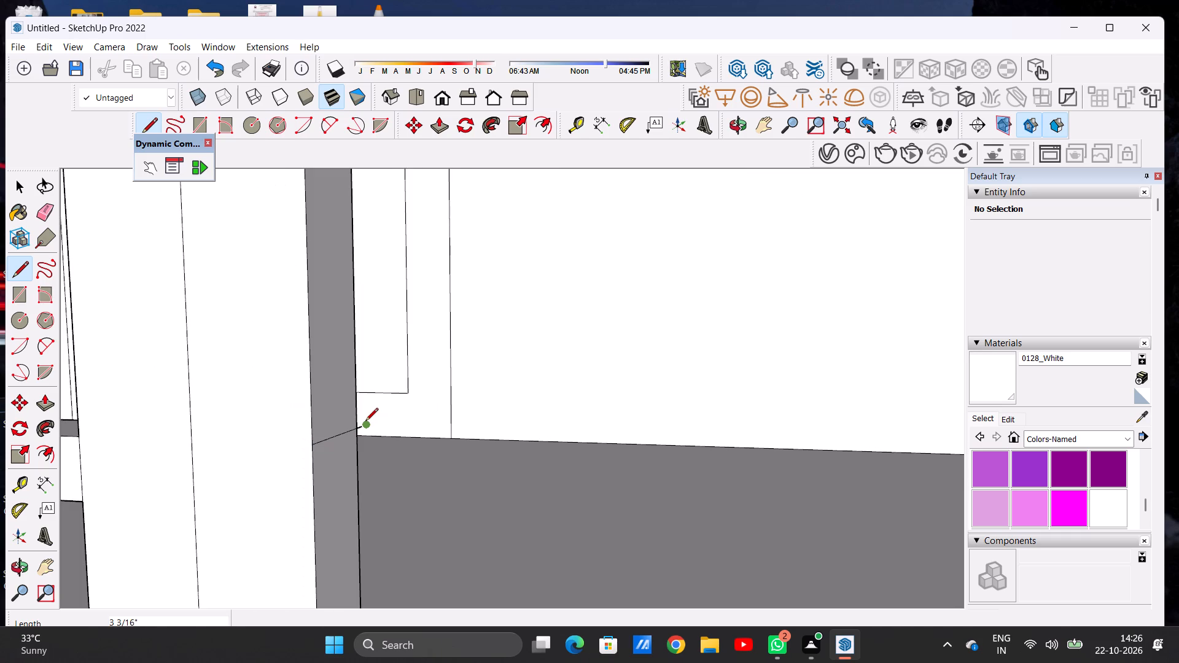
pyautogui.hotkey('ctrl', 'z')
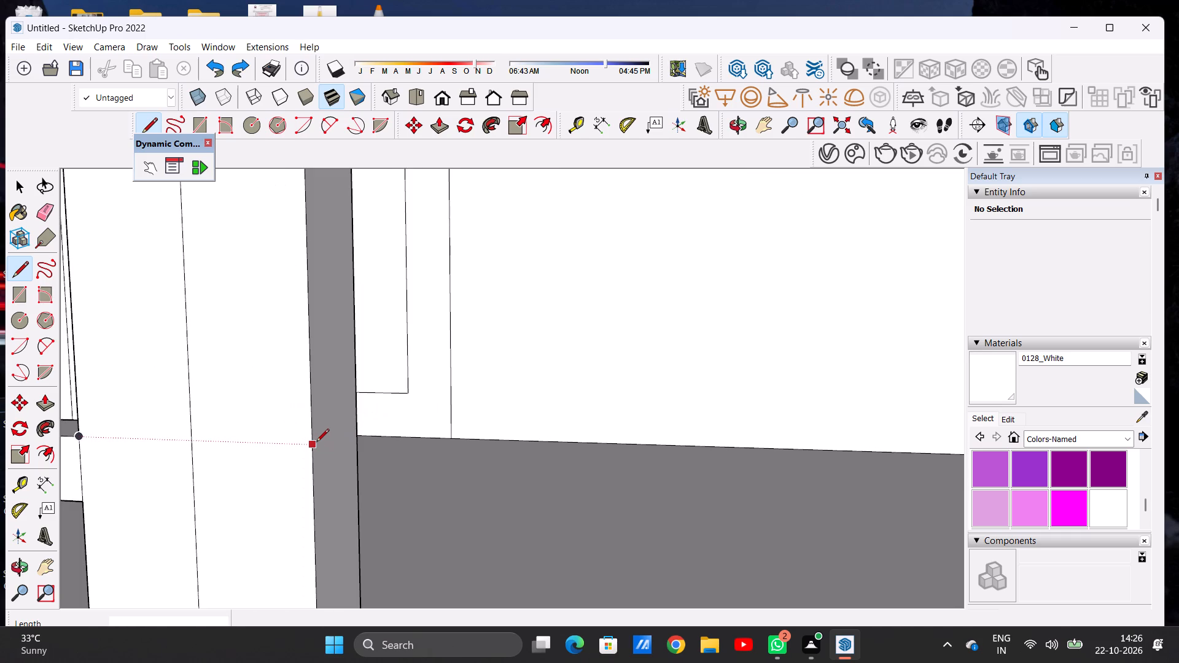
# Draw two lines across the middle post's window-bay face, about 2 9/16" long, aligned with the door bay's lower bar's top and bottom edges.
pyautogui.click(311, 447)
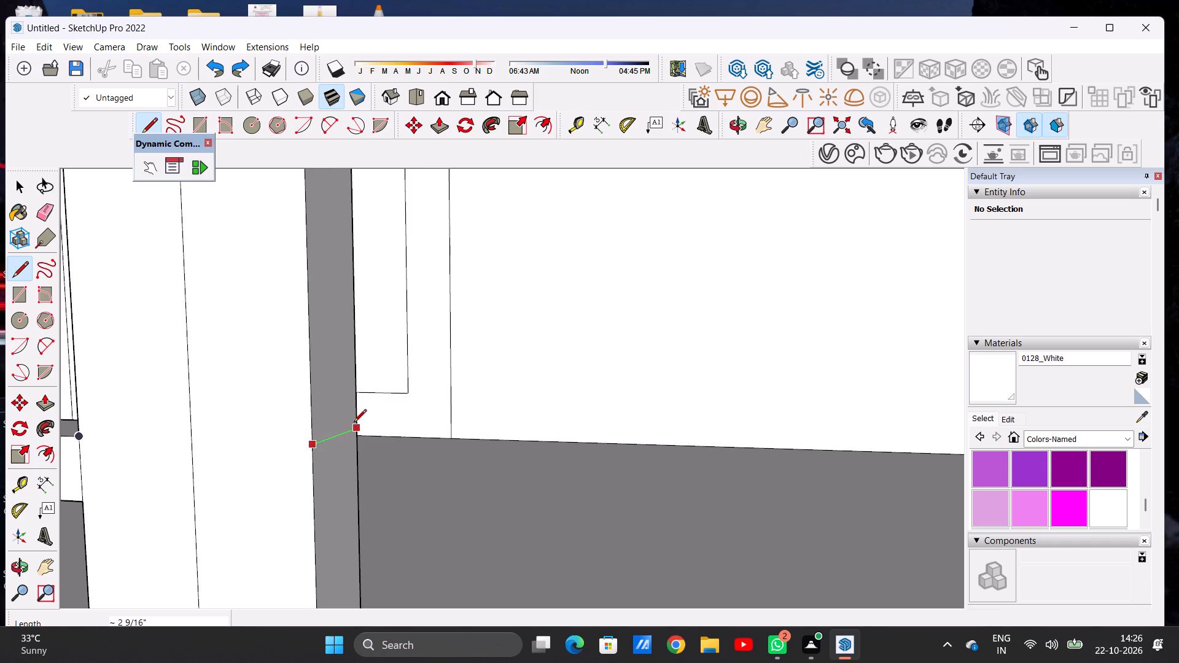
pyautogui.click(354, 423)
pyautogui.scroll(-7, 355, 423)
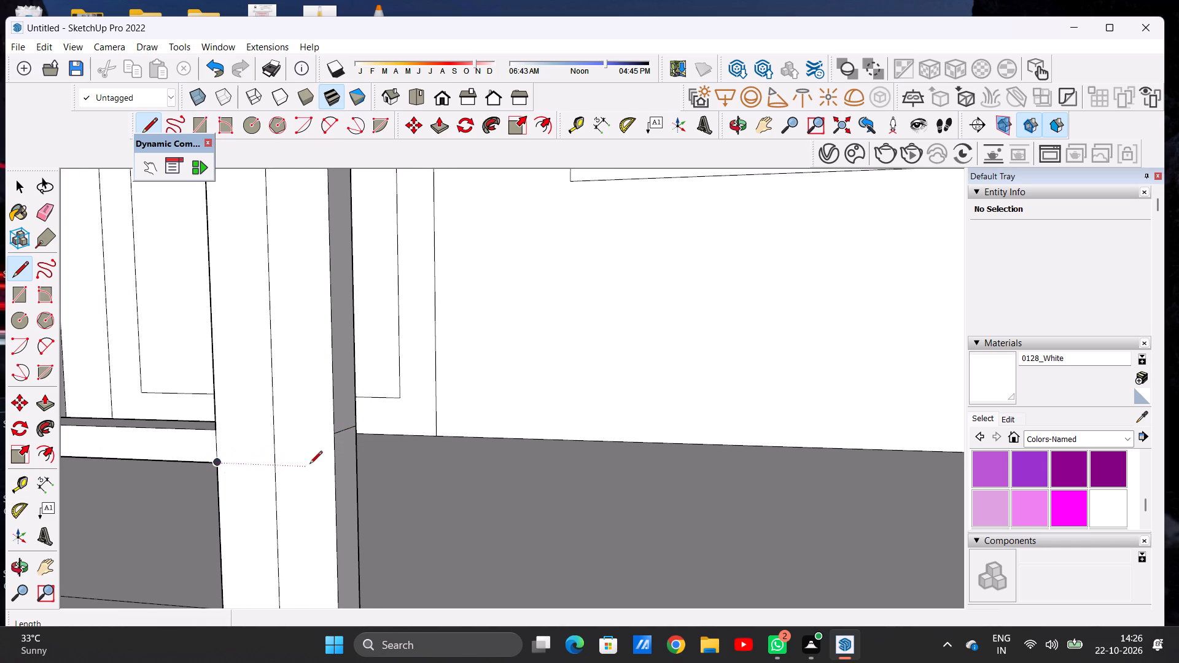
pyautogui.click(336, 464)
pyautogui.scroll(7, 360, 451)
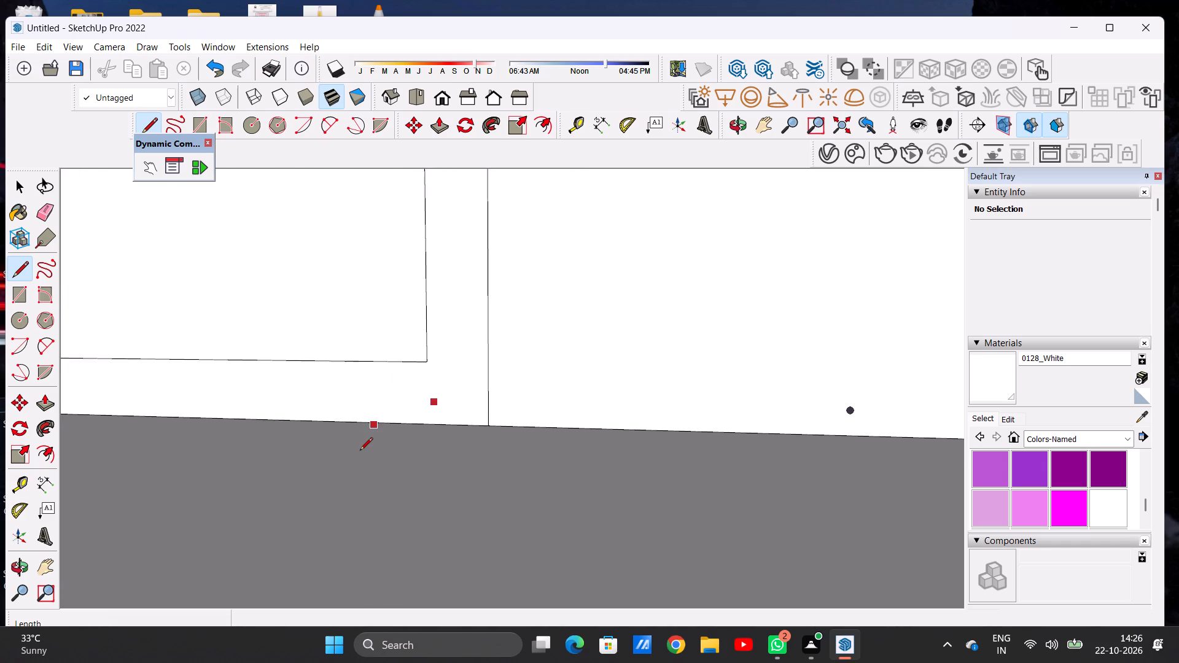
pyautogui.scroll(-6, 360, 451)
pyautogui.click(360, 451)
pyautogui.press('space')
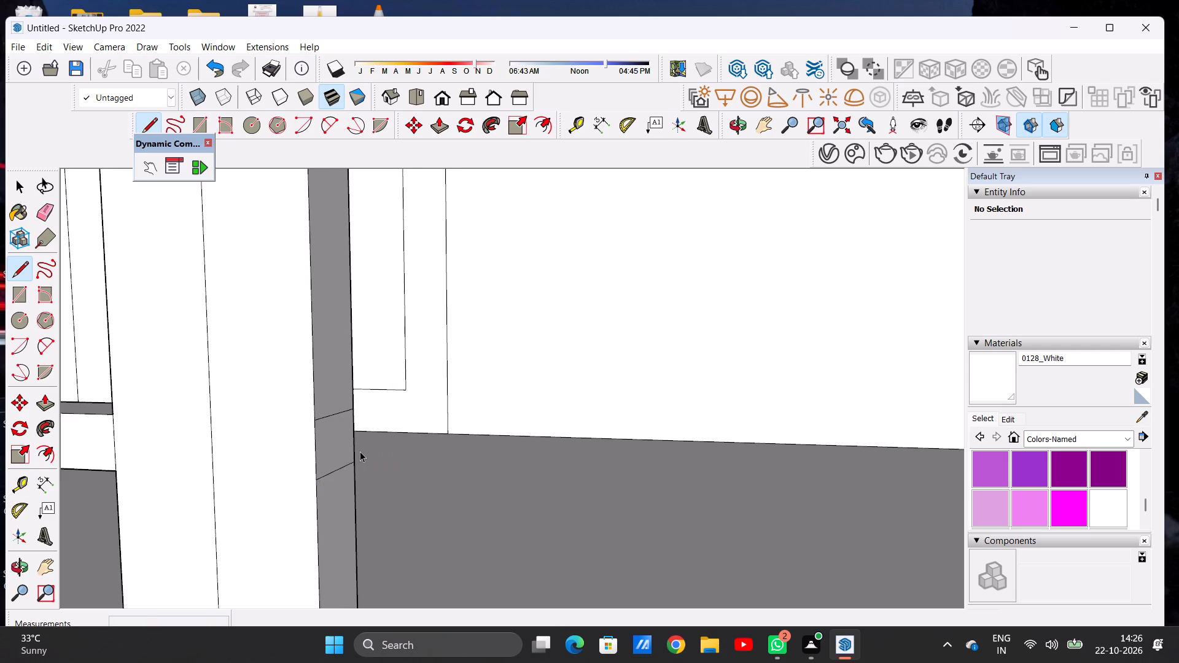
# Extrude the lower strip on the middle post about 6' 9/16" to the window-side end post, forming the window bay's second bar.
pyautogui.write('P')
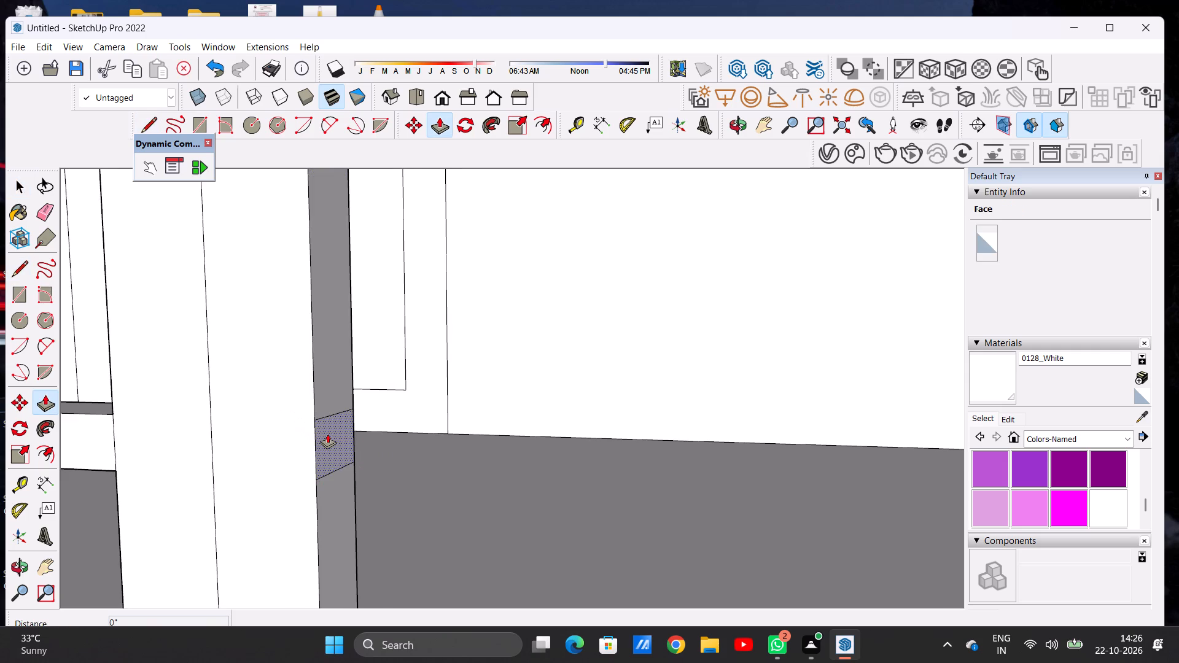
pyautogui.click(327, 433)
pyautogui.scroll(-9, 457, 446)
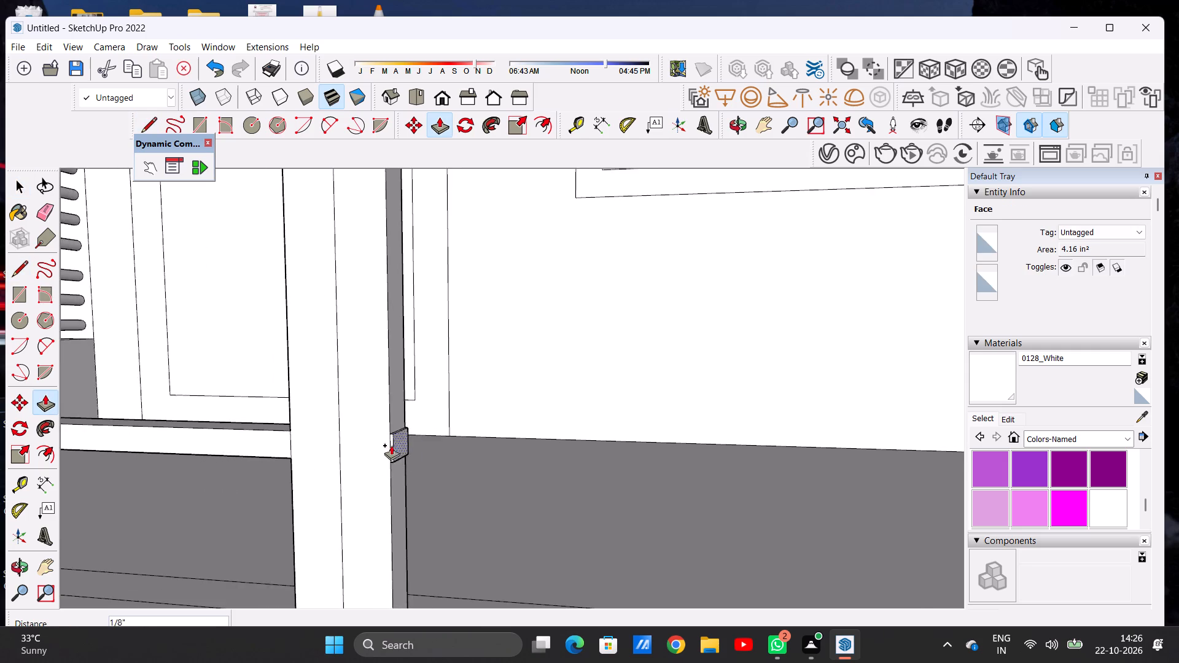
pyautogui.scroll(-13, 391, 445)
pyautogui.scroll(3, 752, 448)
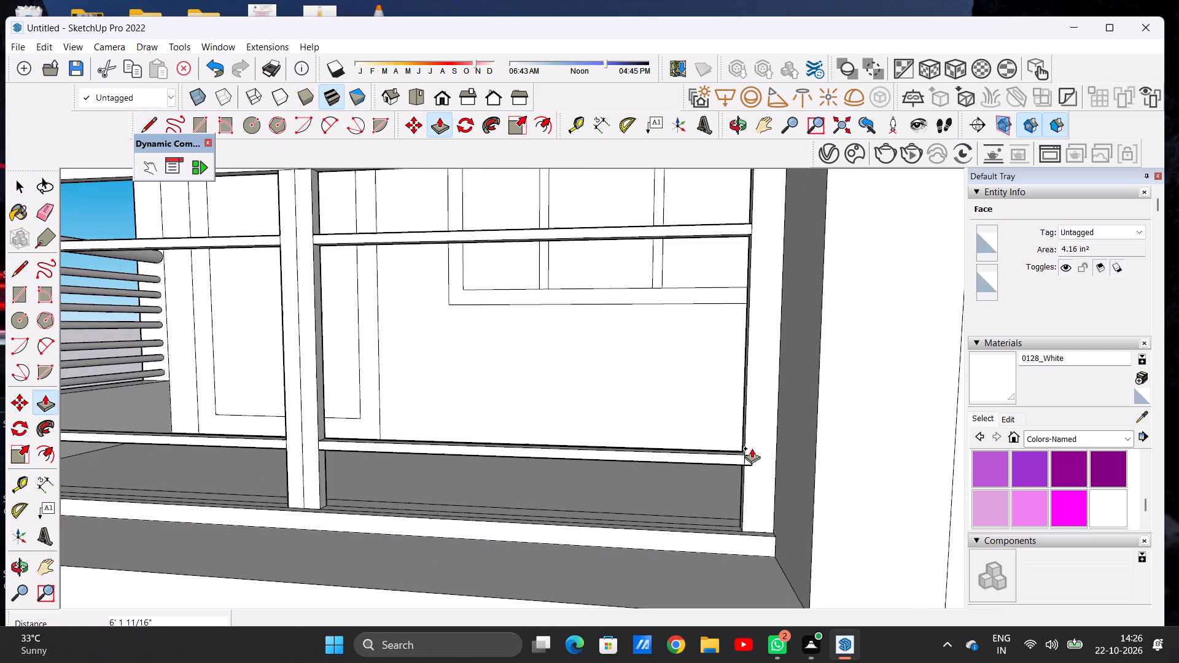
pyautogui.moveTo(661, 462); pyautogui.dragTo(747, 454, button='middle')
pyautogui.scroll(7, 815, 424)
pyautogui.scroll(-7, 827, 419)
pyautogui.scroll(14, 854, 416)
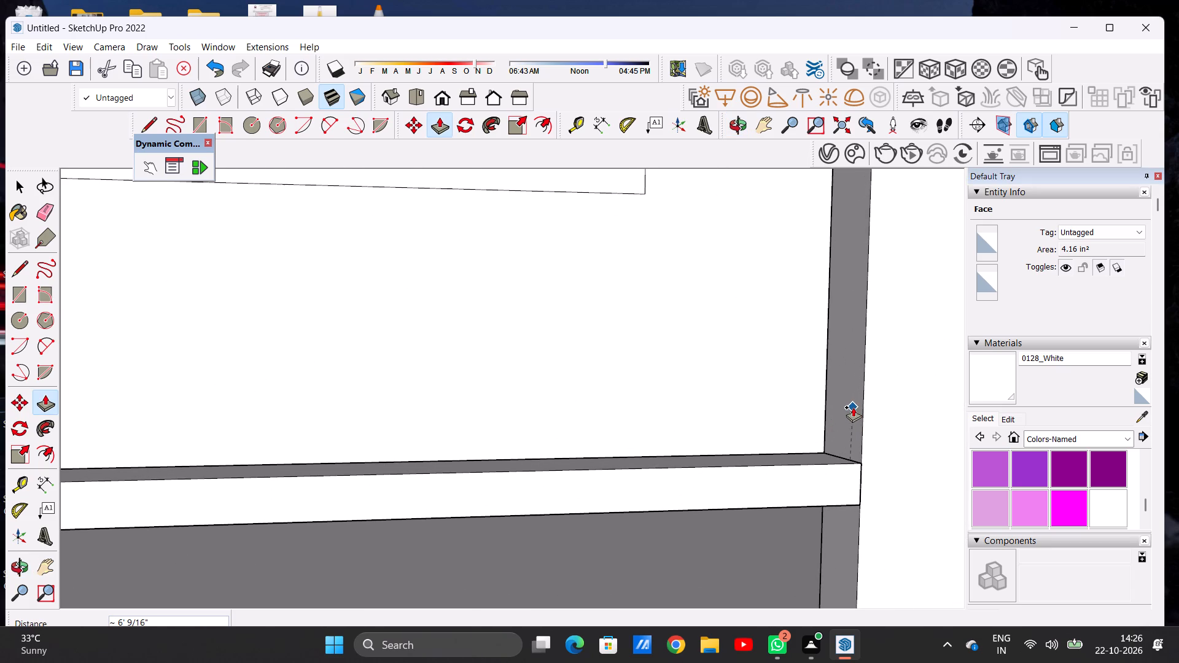
pyautogui.click(853, 407)
pyautogui.press('space')
# Extrude the door-side end post's inner face between the two bars about 6' 5/8" to the middle posts, filling the bay with a solid panel.
pyautogui.scroll(-7, 613, 440)
pyautogui.scroll(-2, 536, 447)
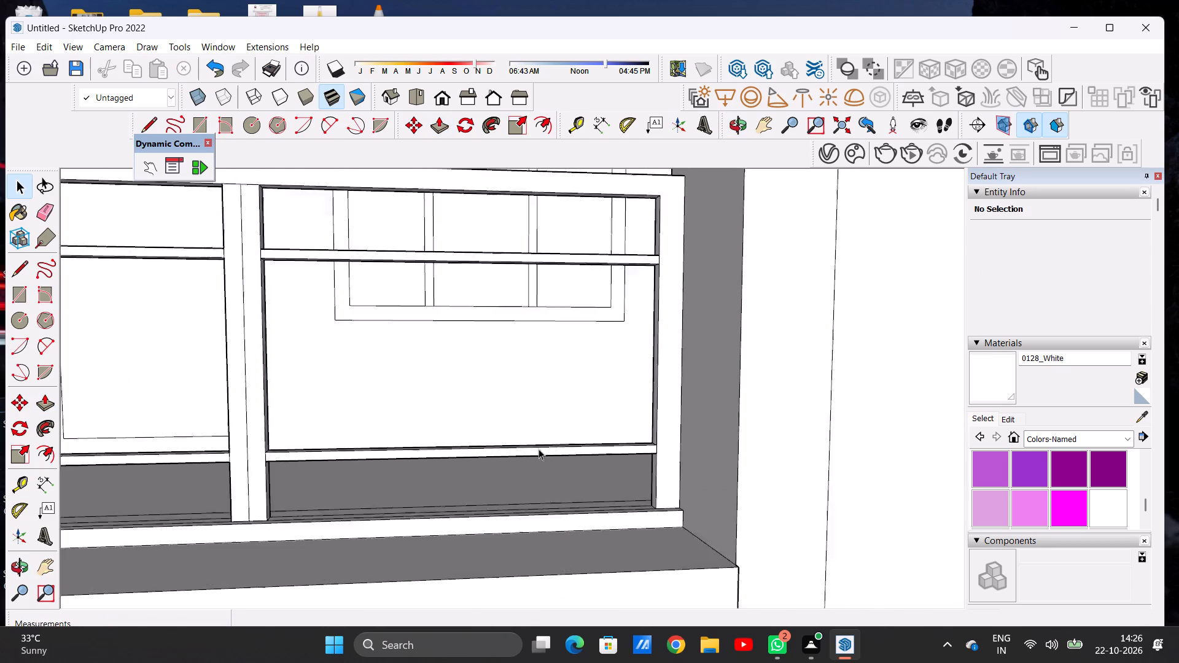
pyautogui.scroll(-12, 539, 449)
pyautogui.scroll(1, 428, 374)
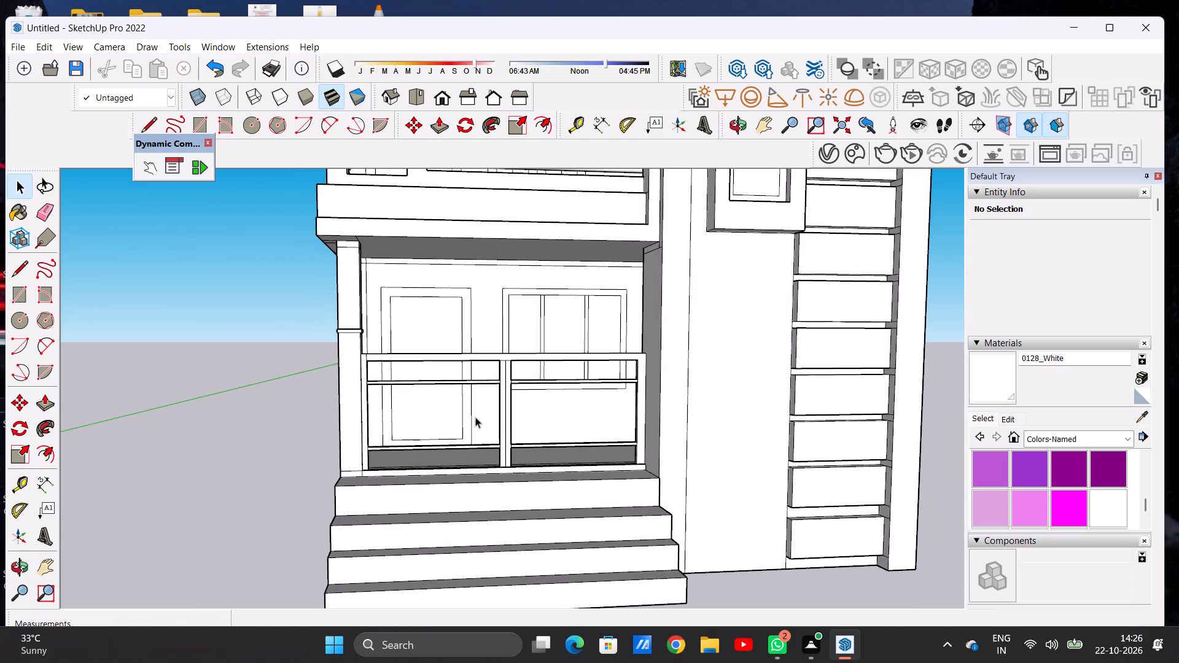
pyautogui.moveTo(432, 403); pyautogui.dragTo(334, 408, button='middle')
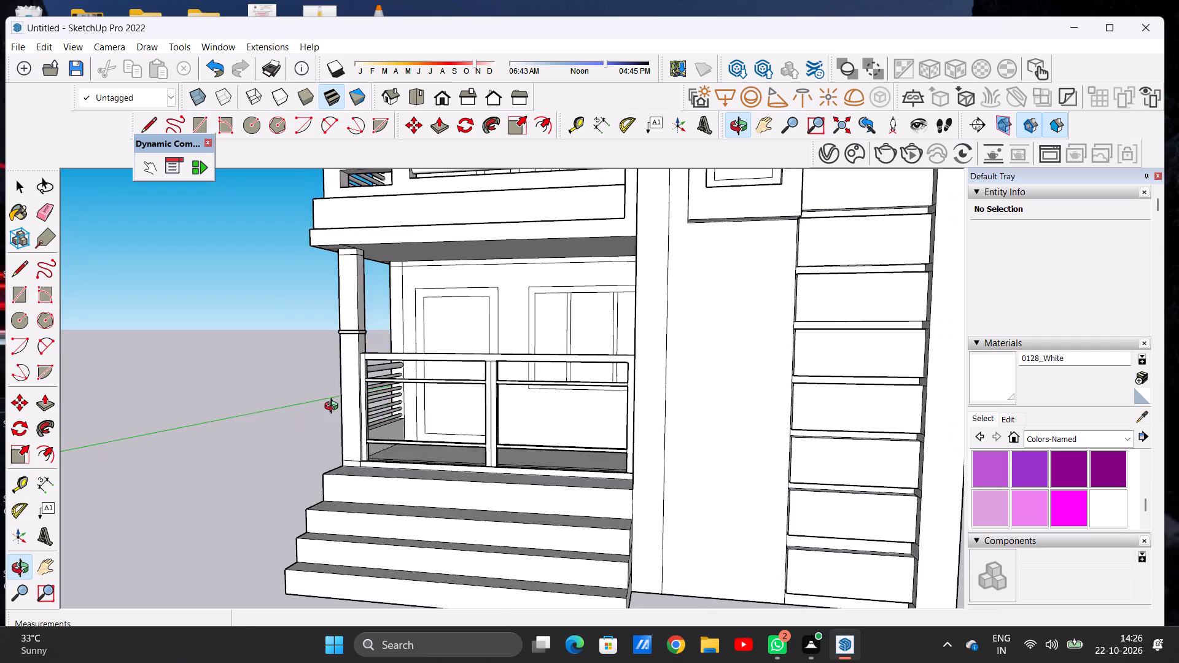
pyautogui.moveTo(334, 408); pyautogui.dragTo(387, 400, button='middle')
pyautogui.scroll(6, 403, 426)
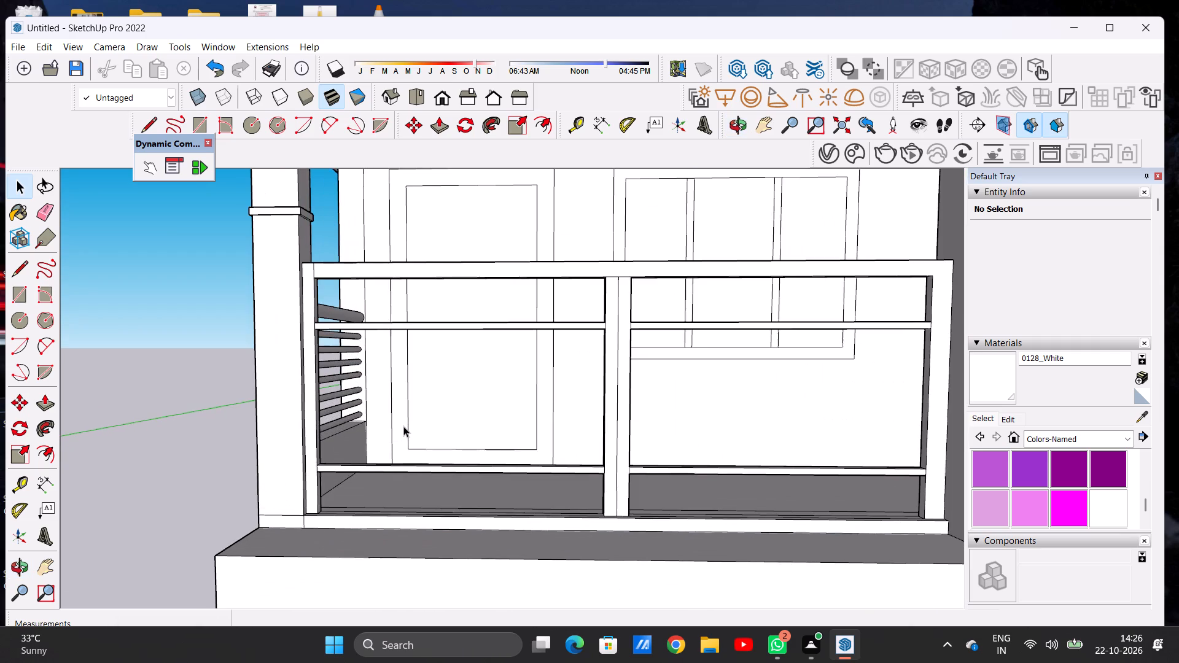
pyautogui.moveTo(400, 426); pyautogui.dragTo(346, 440, button='middle')
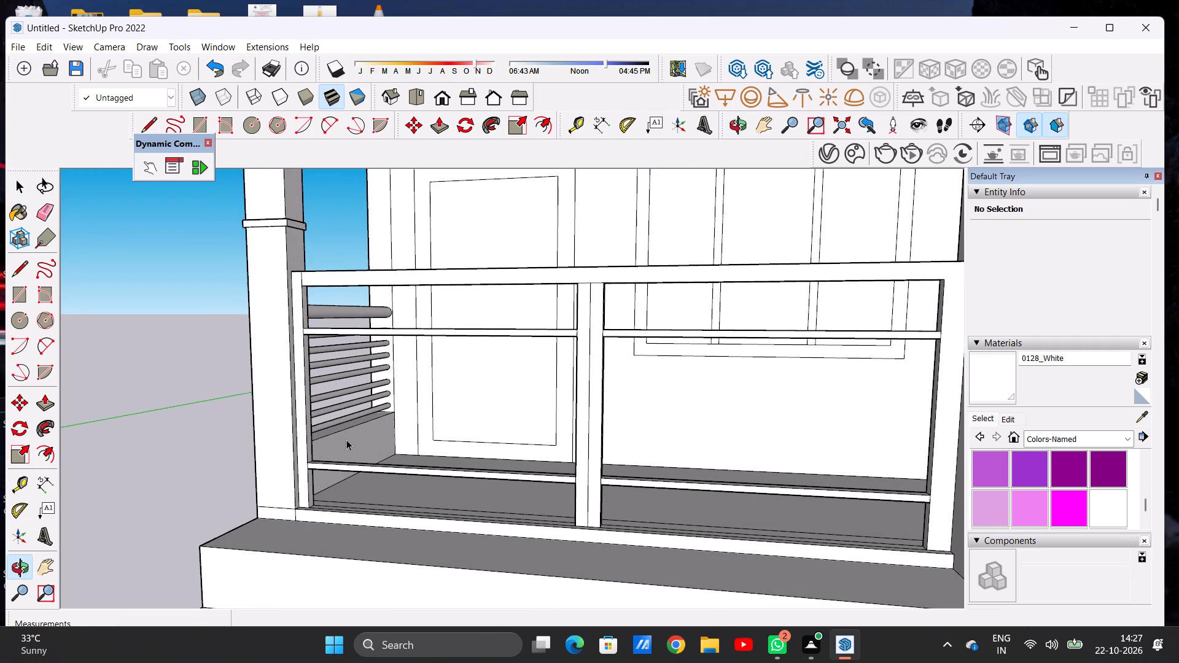
pyautogui.scroll(7, 337, 398)
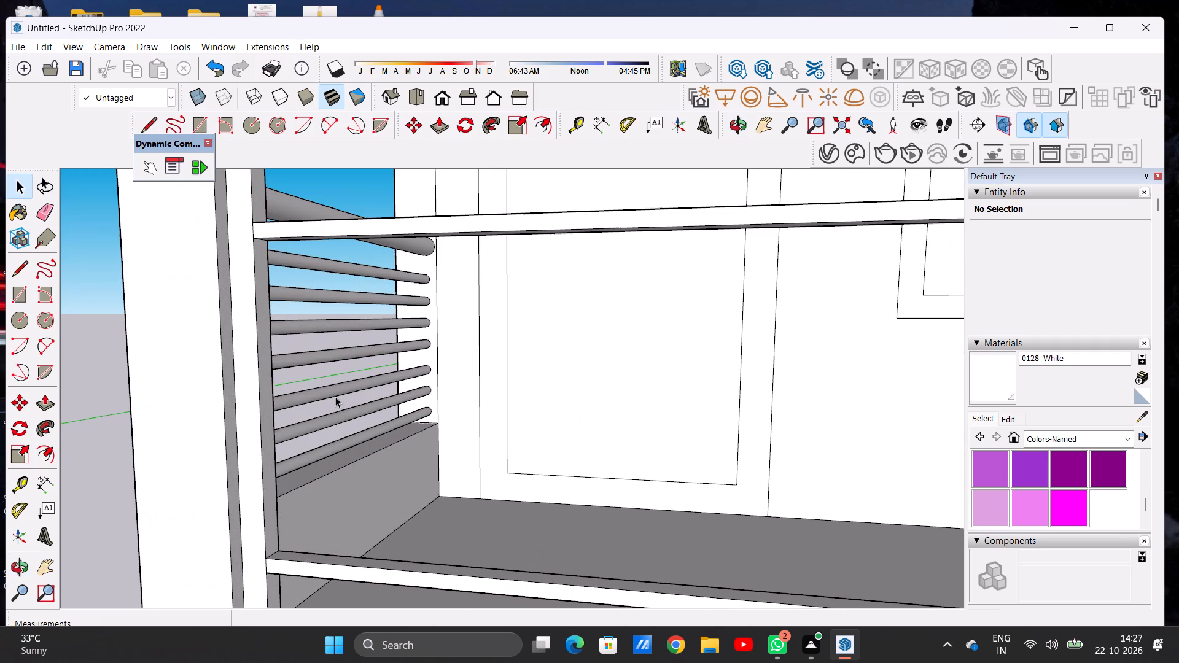
pyautogui.press('p')
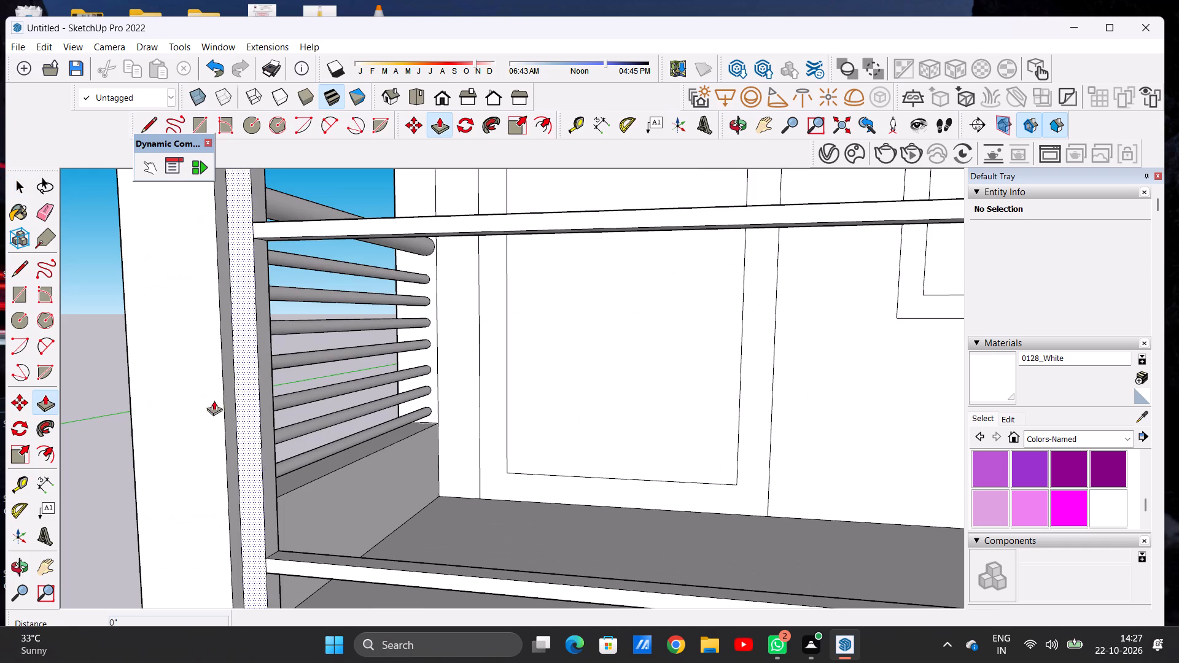
pyautogui.scroll(8, 317, 368)
pyautogui.scroll(-8, 295, 366)
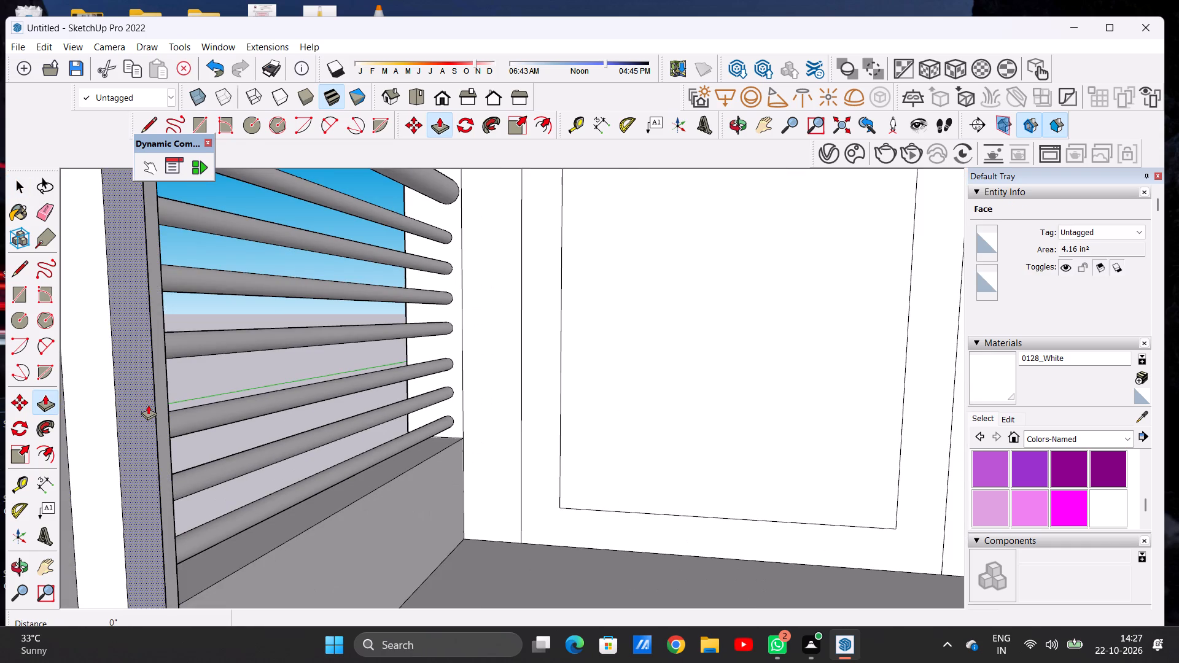
pyautogui.click(148, 405)
pyautogui.scroll(-19, 310, 431)
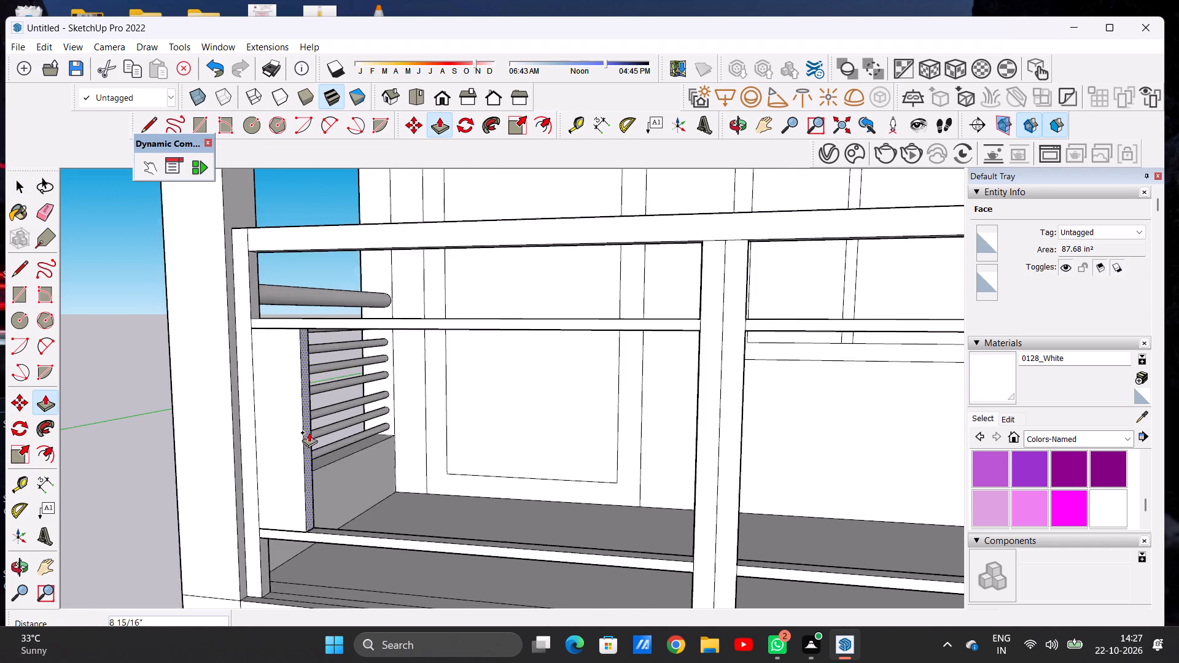
pyautogui.scroll(-3, 309, 432)
pyautogui.moveTo(512, 389); pyautogui.dragTo(579, 344, button='middle')
pyautogui.scroll(3, 579, 344)
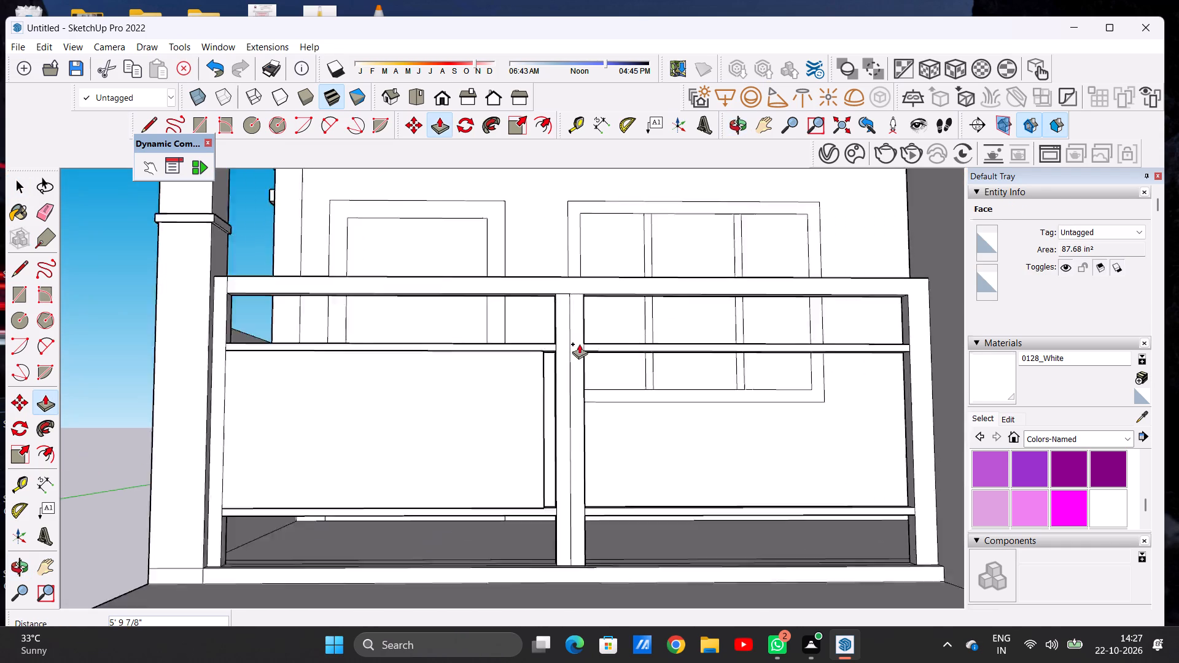
pyautogui.scroll(4, 579, 344)
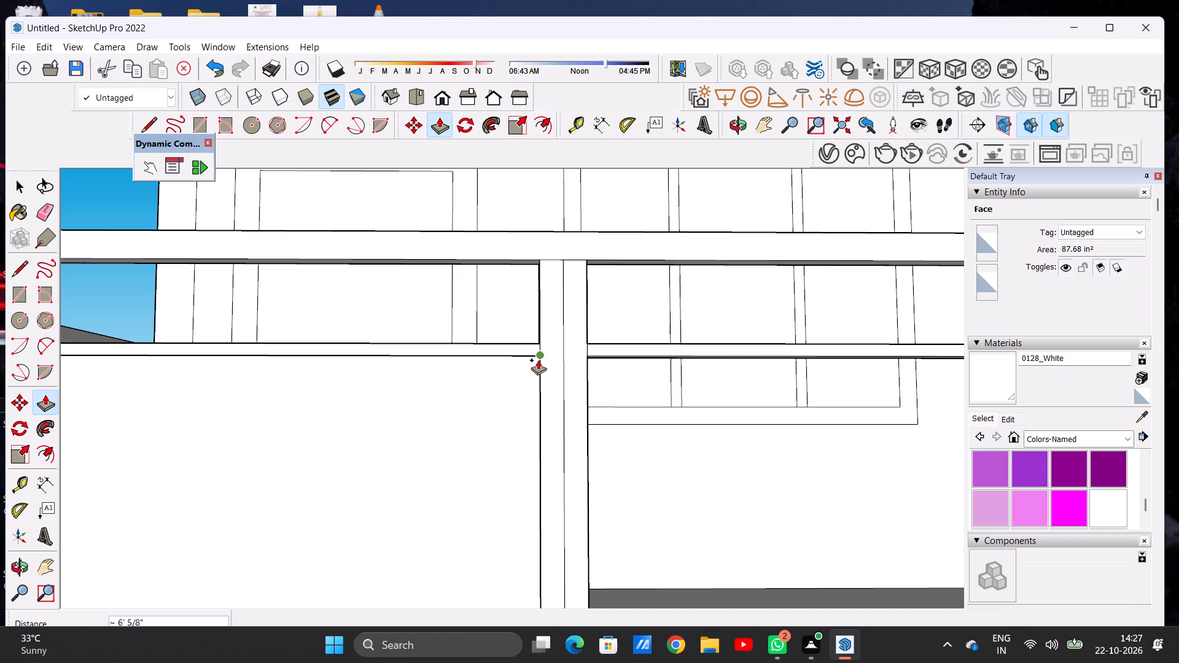
pyautogui.click(538, 360)
# Extrude the middle post's window-bay face between the two bars about 6' 9/16" to the window-side end post, forming a matching solid panel.
pyautogui.scroll(-9, 451, 432)
pyautogui.scroll(-1, 546, 462)
pyautogui.moveTo(546, 462); pyautogui.dragTo(526, 483, button='middle')
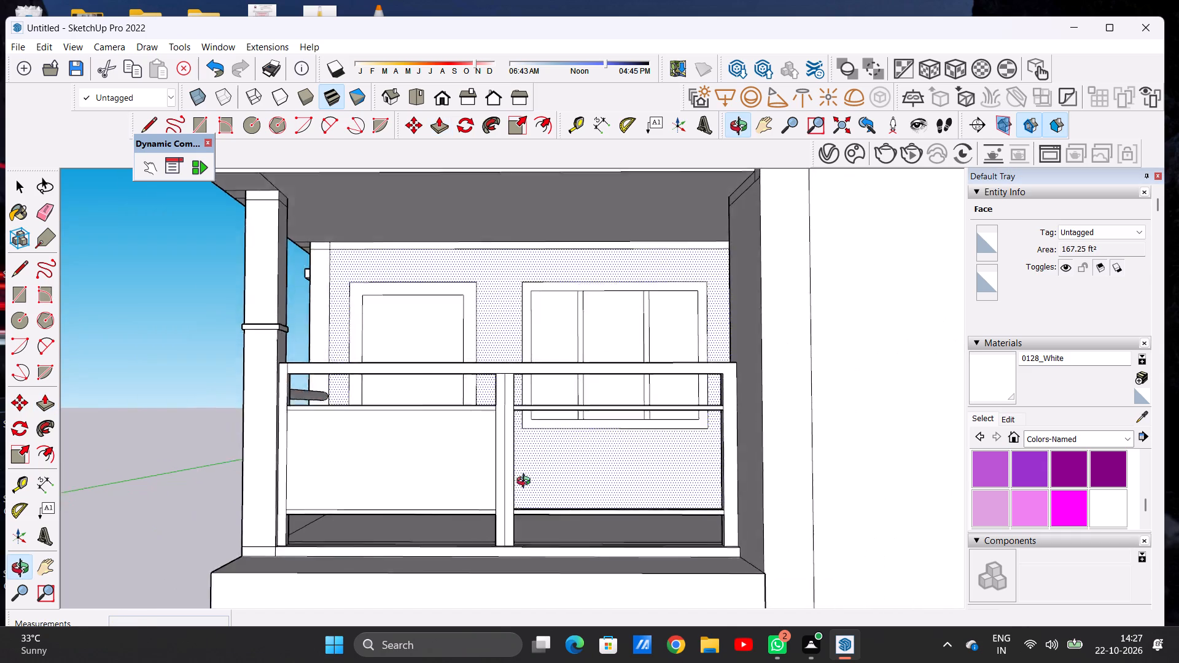
pyautogui.moveTo(526, 483); pyautogui.dragTo(332, 528, button='middle')
pyautogui.scroll(14, 446, 430)
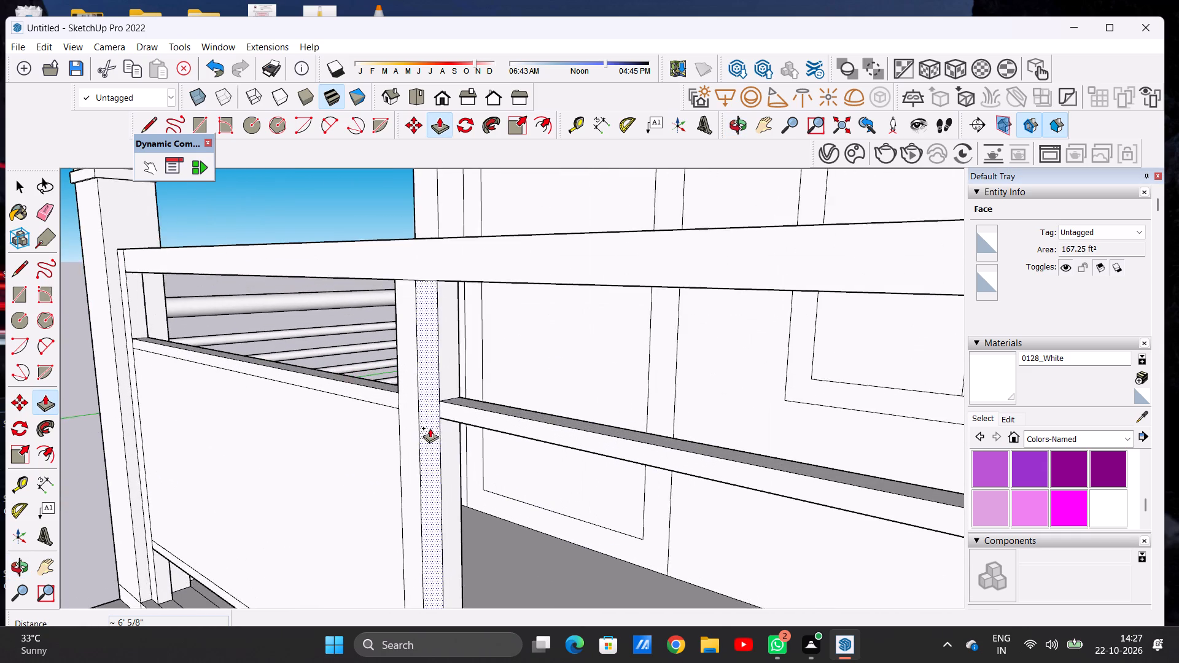
pyautogui.click(451, 441)
pyautogui.scroll(-13, 564, 452)
pyautogui.scroll(1, 559, 439)
pyautogui.scroll(-3, 559, 439)
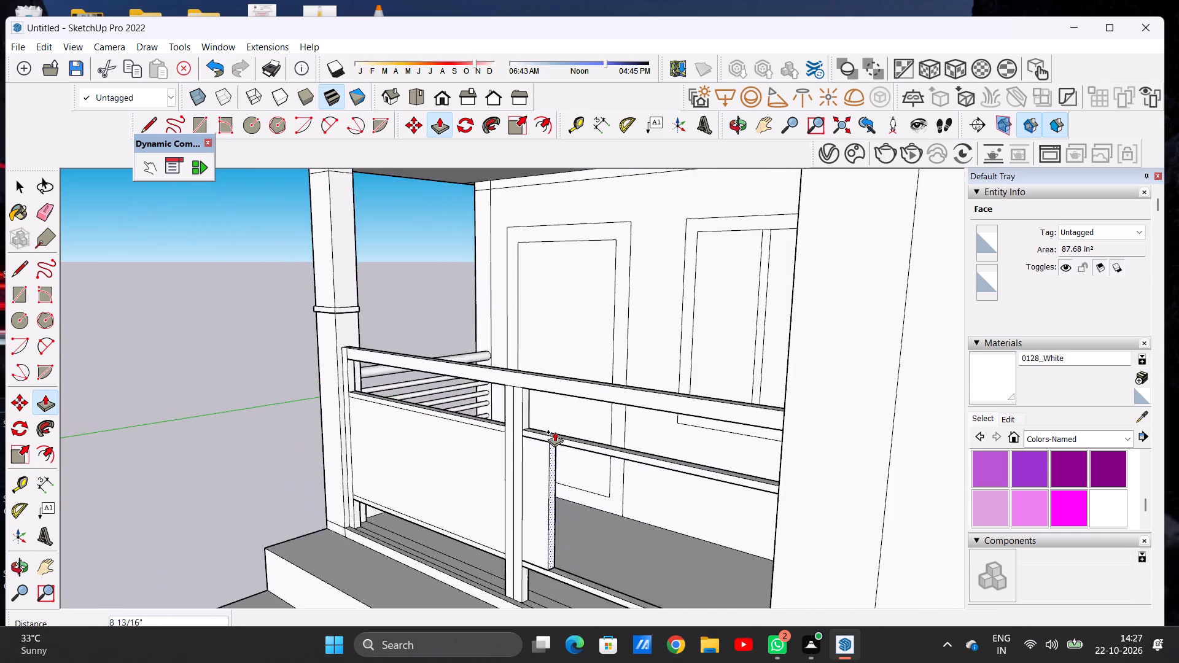
pyautogui.scroll(-3, 554, 432)
pyautogui.moveTo(587, 477); pyautogui.dragTo(763, 441, button='middle')
pyautogui.scroll(7, 821, 419)
pyautogui.scroll(-1, 822, 419)
pyautogui.scroll(1, 822, 419)
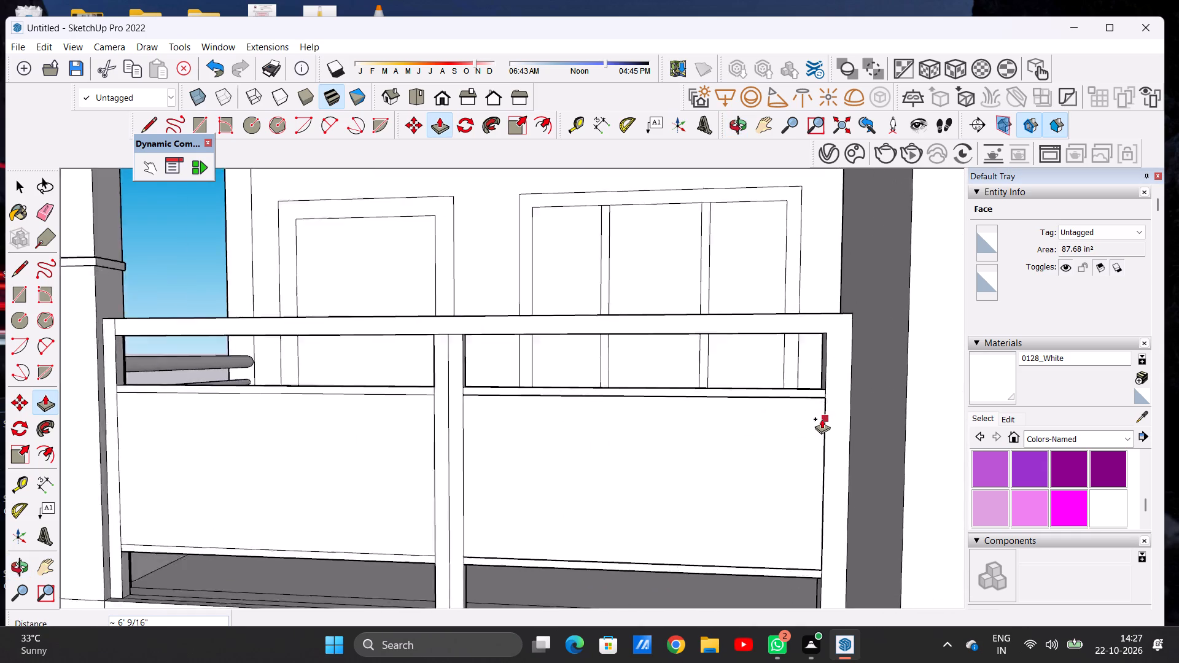
pyautogui.scroll(3, 822, 419)
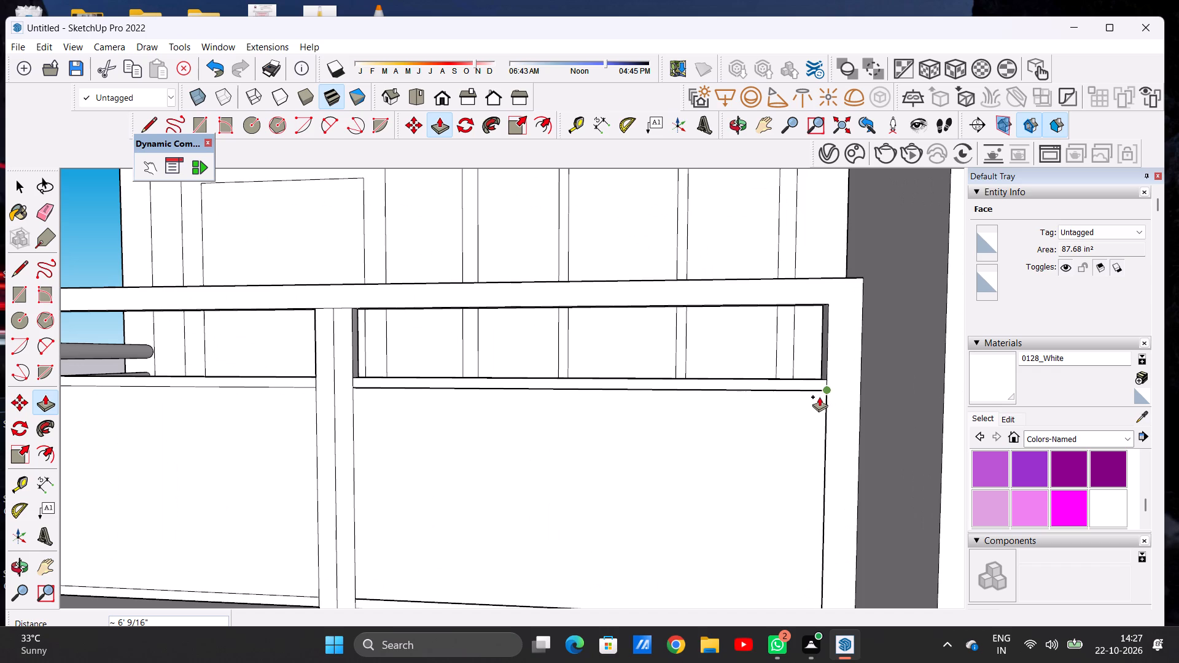
pyautogui.click(819, 397)
pyautogui.press('space')
# Extrude the door-side end post's inner face below the lower bar about 6' 5/8" to the middle posts, filling the gap beneath it.
pyautogui.scroll(-8, 305, 442)
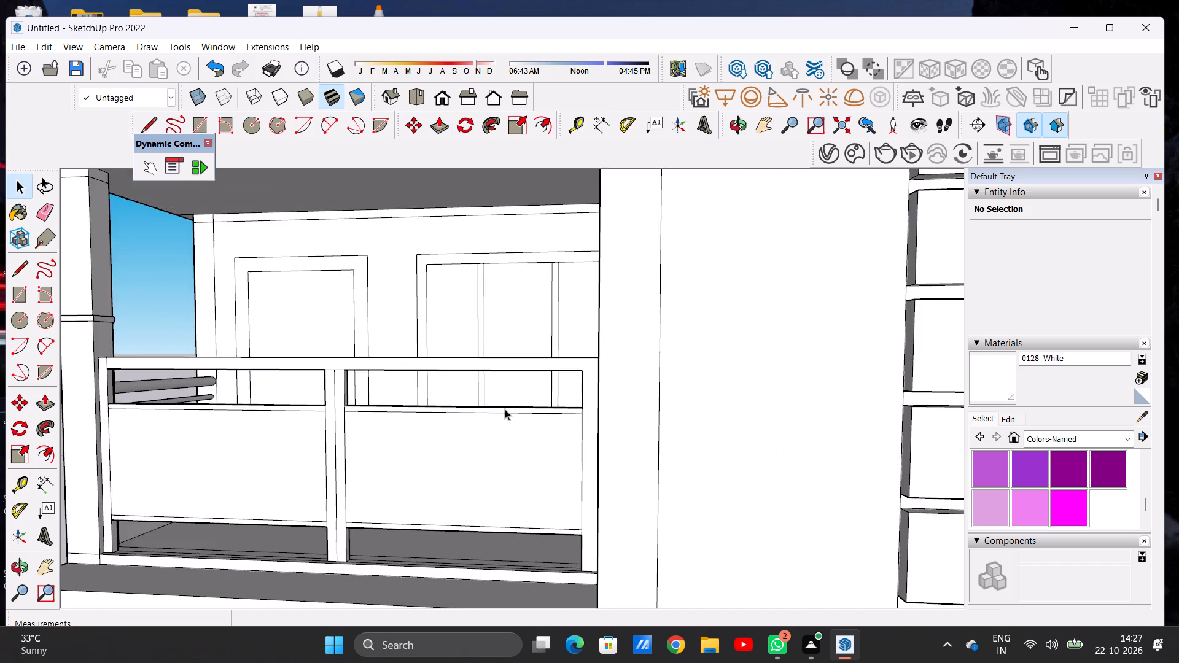
pyautogui.scroll(-12, 505, 409)
pyautogui.scroll(8, 472, 442)
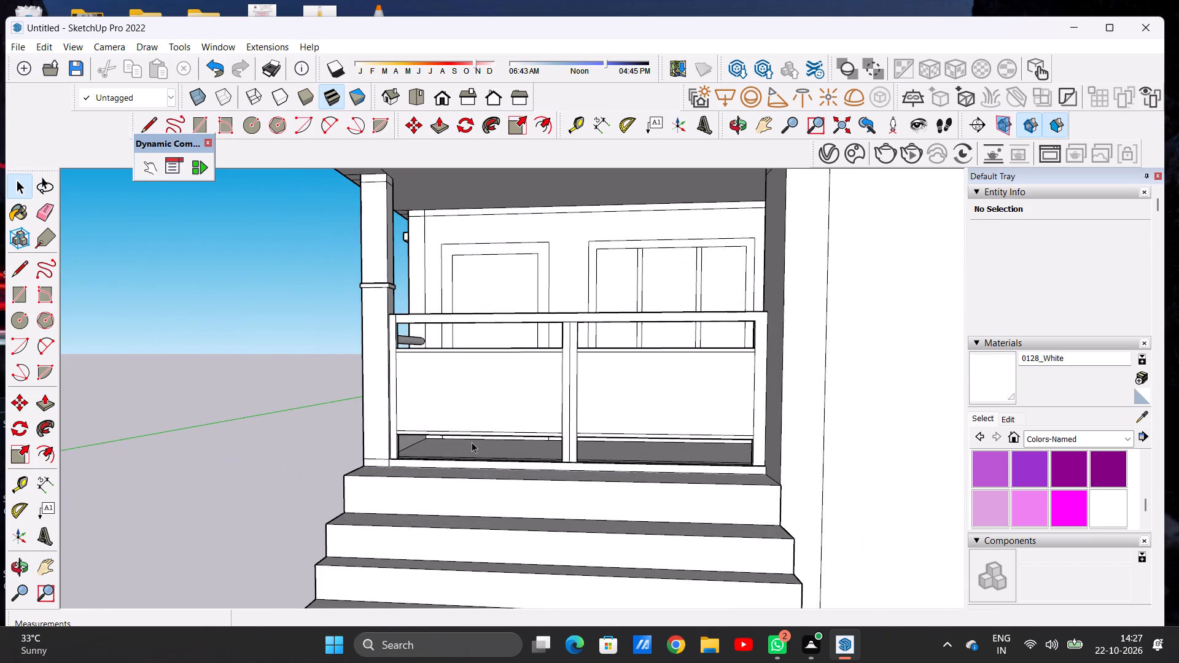
pyautogui.scroll(2, 544, 446)
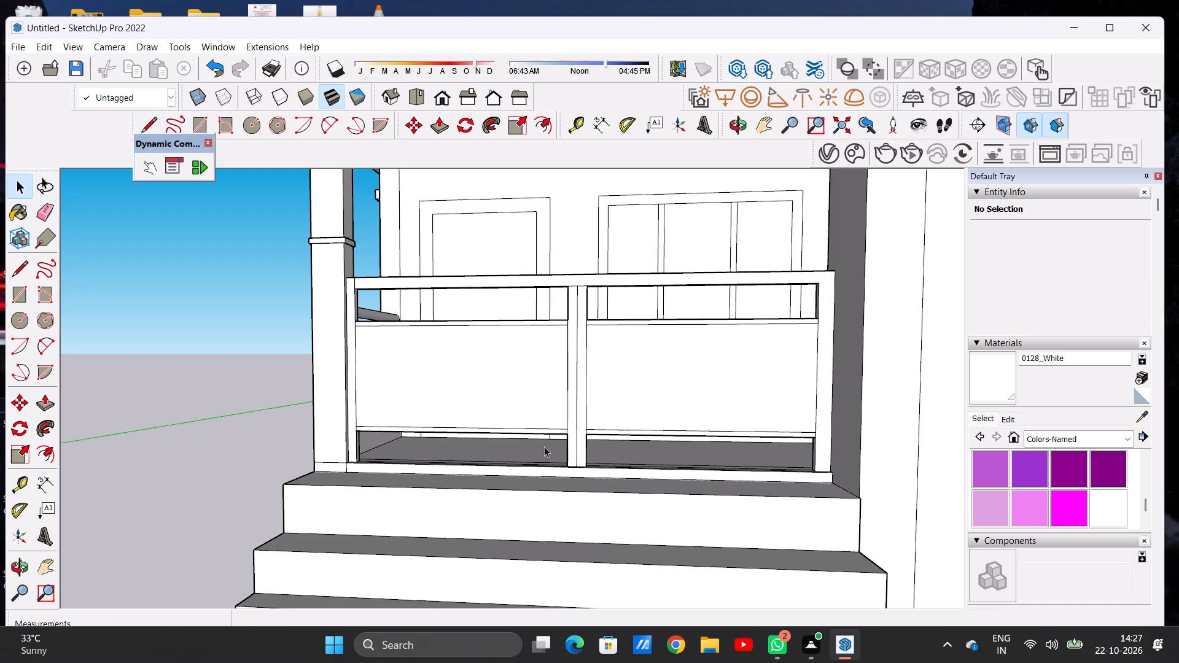
pyautogui.scroll(-3, 544, 446)
pyautogui.moveTo(532, 448); pyautogui.dragTo(365, 466, button='middle')
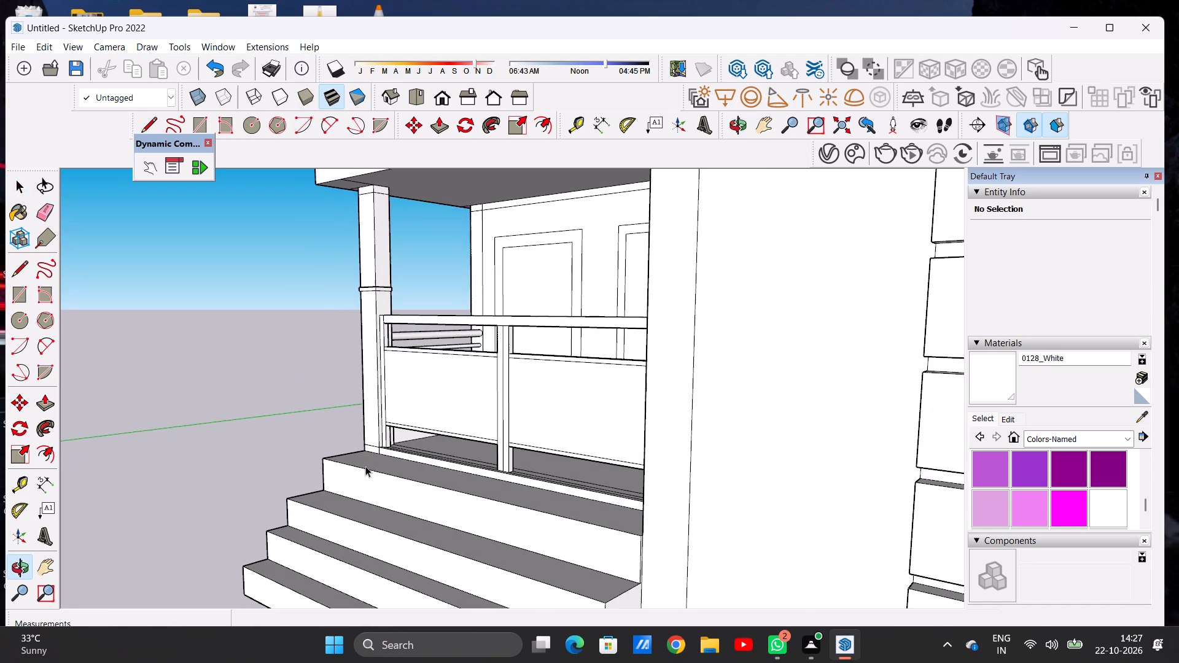
pyautogui.scroll(11, 373, 441)
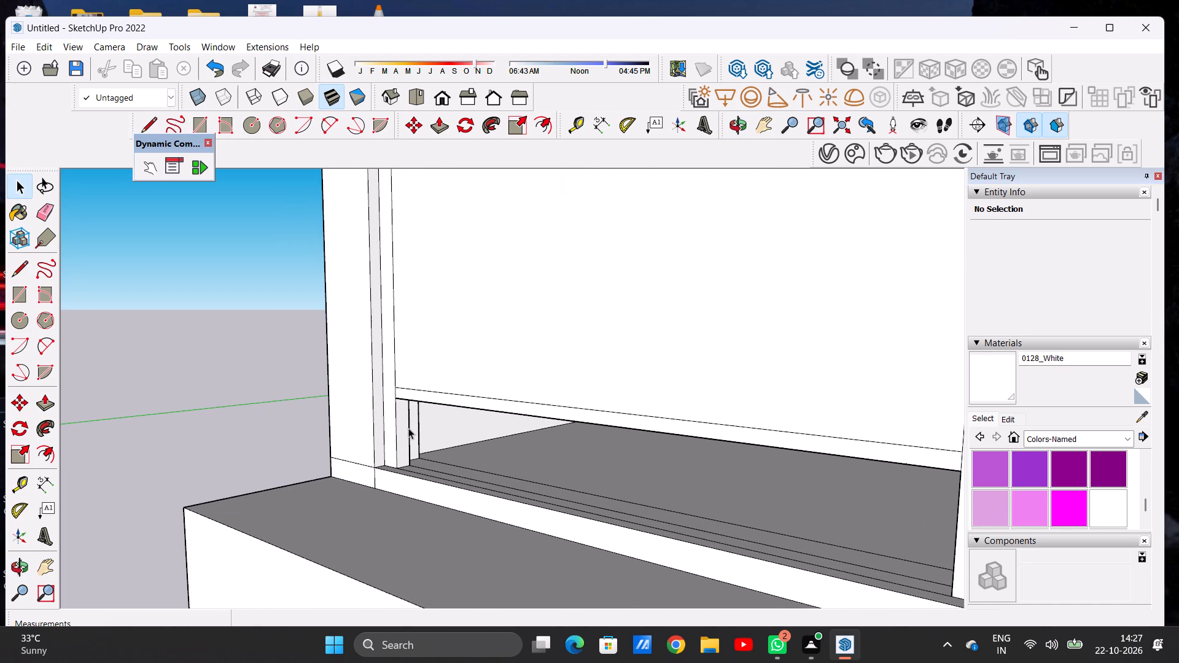
pyautogui.press('p')
pyautogui.scroll(3, 408, 428)
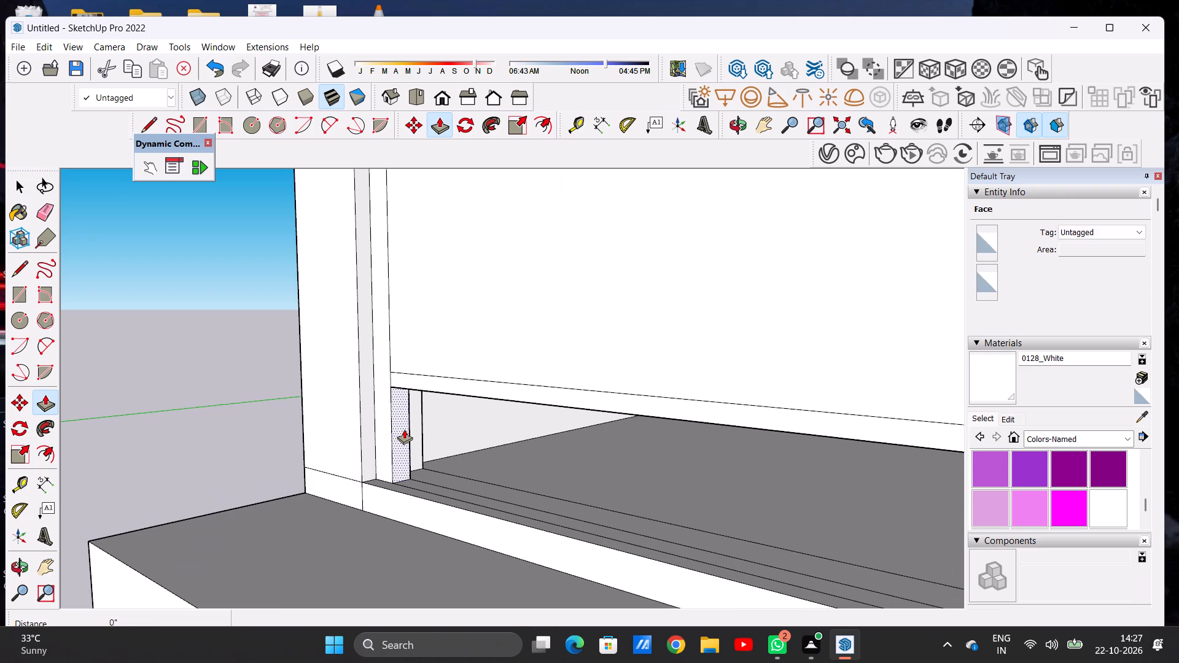
pyautogui.click(404, 429)
pyautogui.scroll(-10, 459, 451)
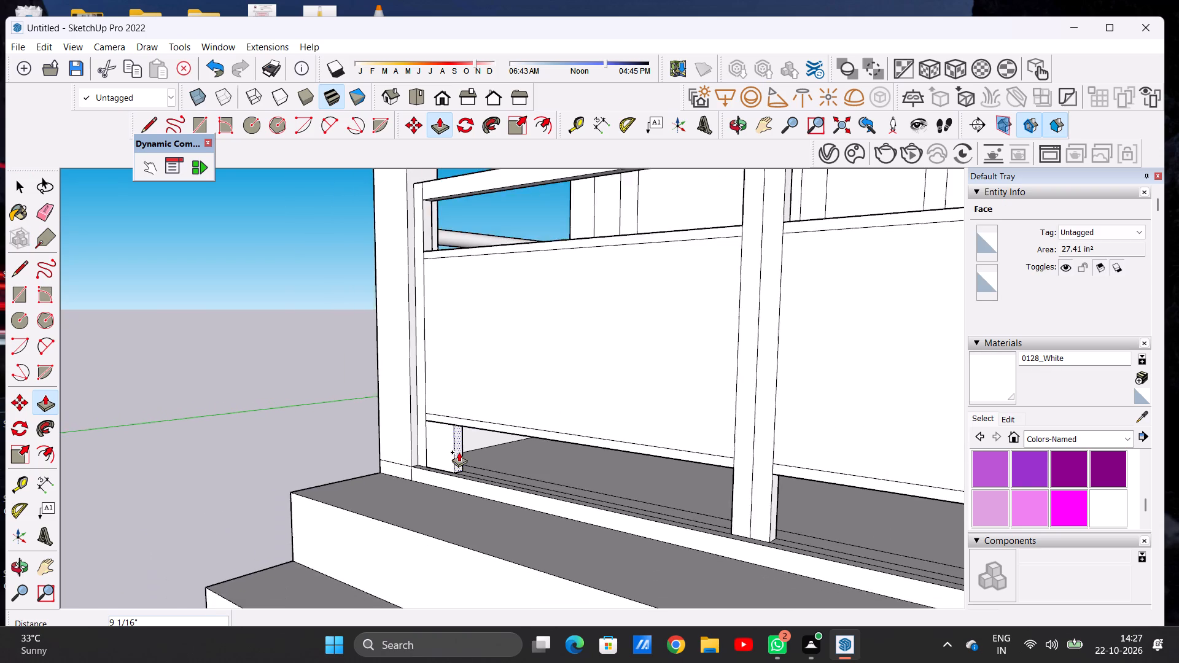
pyautogui.scroll(-4, 459, 452)
pyautogui.moveTo(598, 482); pyautogui.dragTo(715, 462, button='middle')
pyautogui.scroll(5, 601, 450)
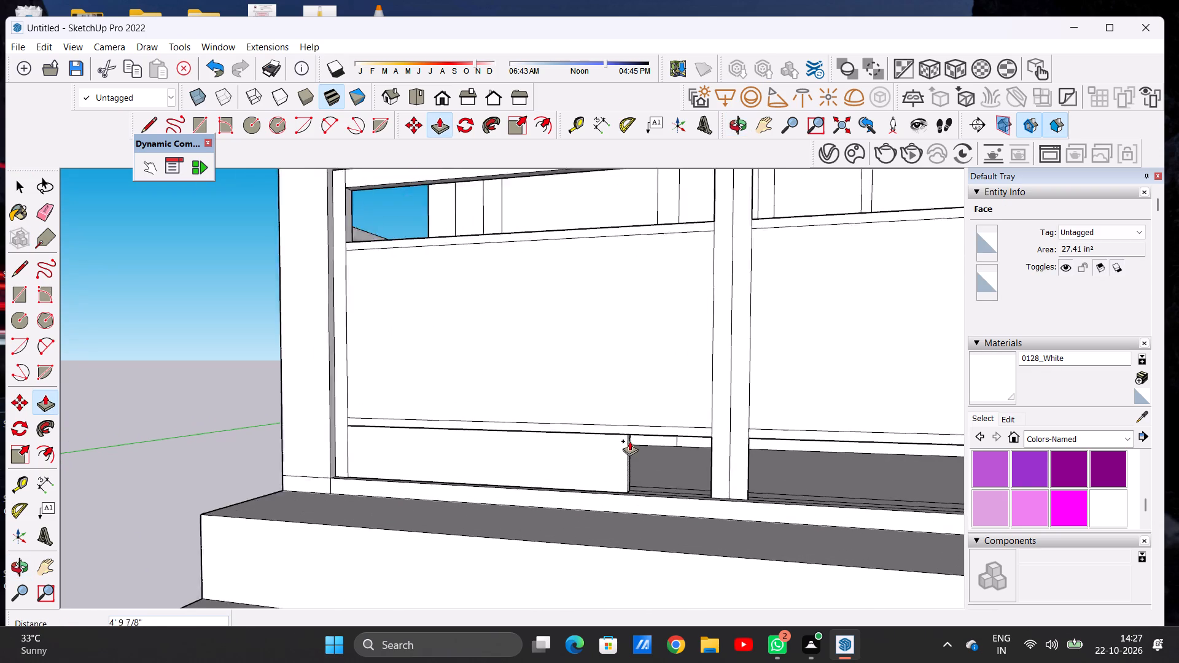
pyautogui.scroll(1, 629, 441)
pyautogui.scroll(-1, 765, 440)
pyautogui.scroll(10, 763, 440)
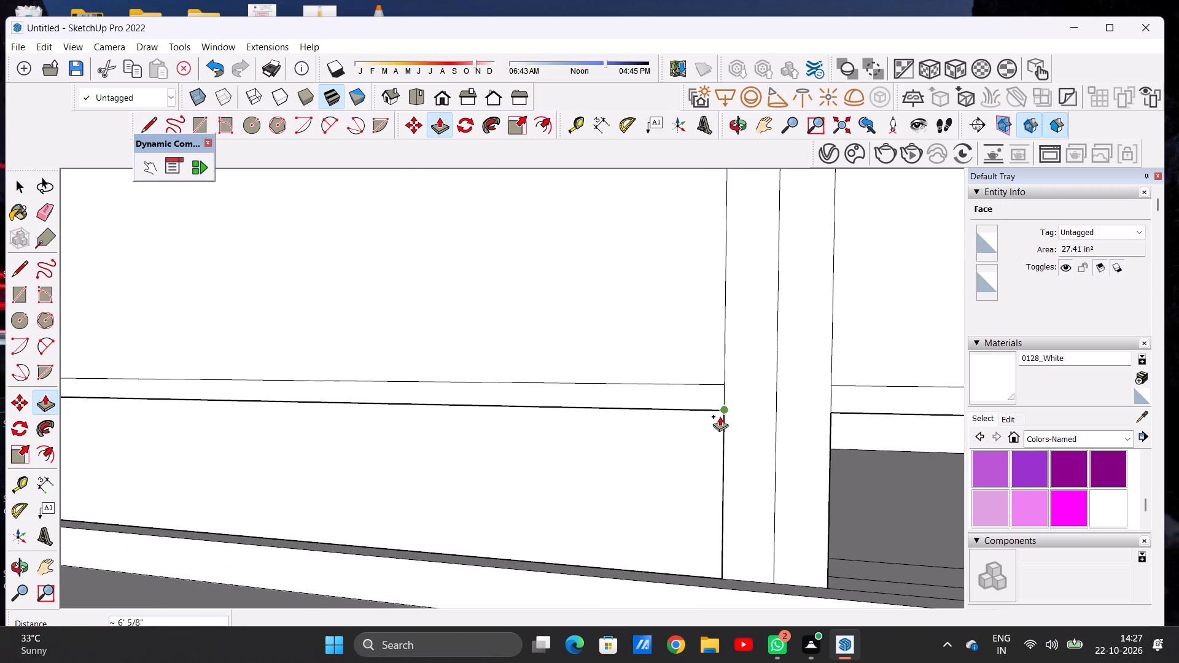
pyautogui.click(720, 416)
# Extrude the middle post's window-bay face below the lower bar about 6' 9/16" to the window-side end post, filling the gap beneath it.
pyautogui.scroll(-13, 485, 475)
pyautogui.moveTo(573, 465); pyautogui.dragTo(511, 483, button='middle')
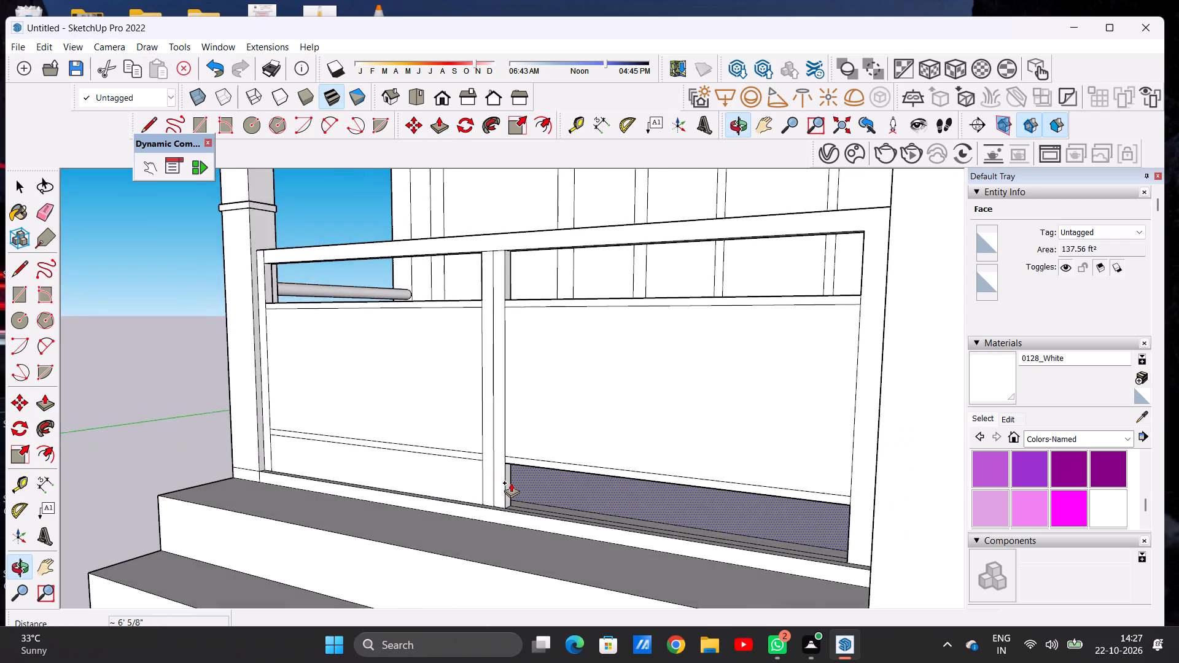
pyautogui.scroll(12, 511, 483)
pyautogui.click(498, 456)
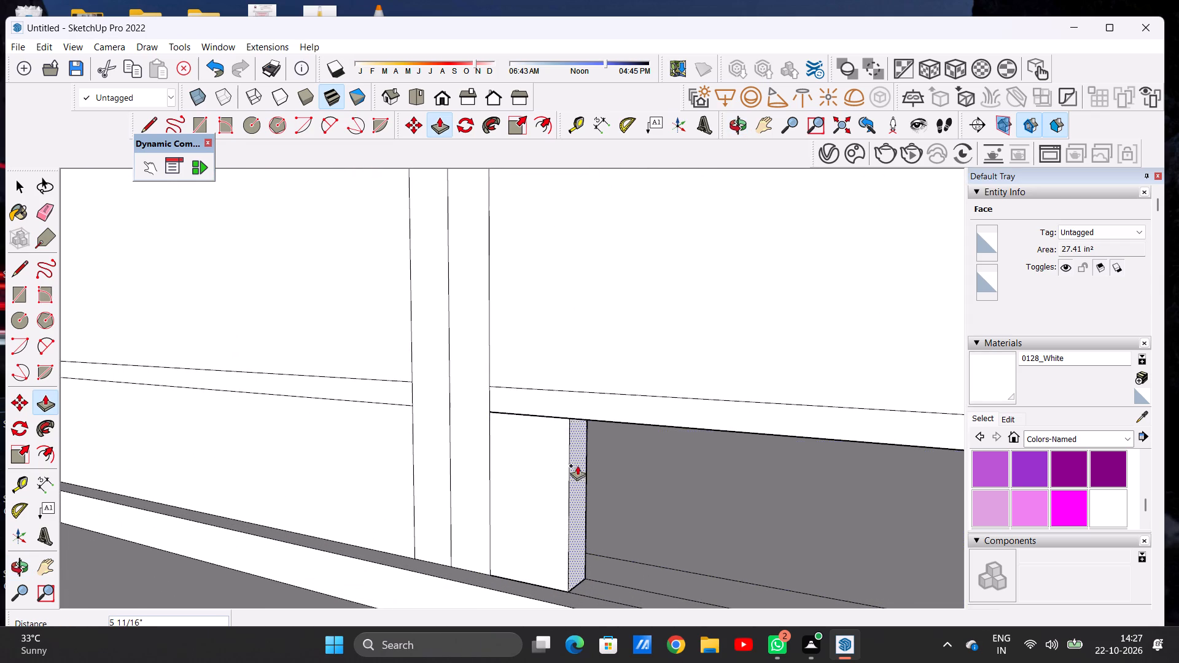
pyautogui.scroll(-20, 567, 486)
pyautogui.scroll(-1, 567, 486)
pyautogui.moveTo(655, 494); pyautogui.dragTo(835, 468, button='middle')
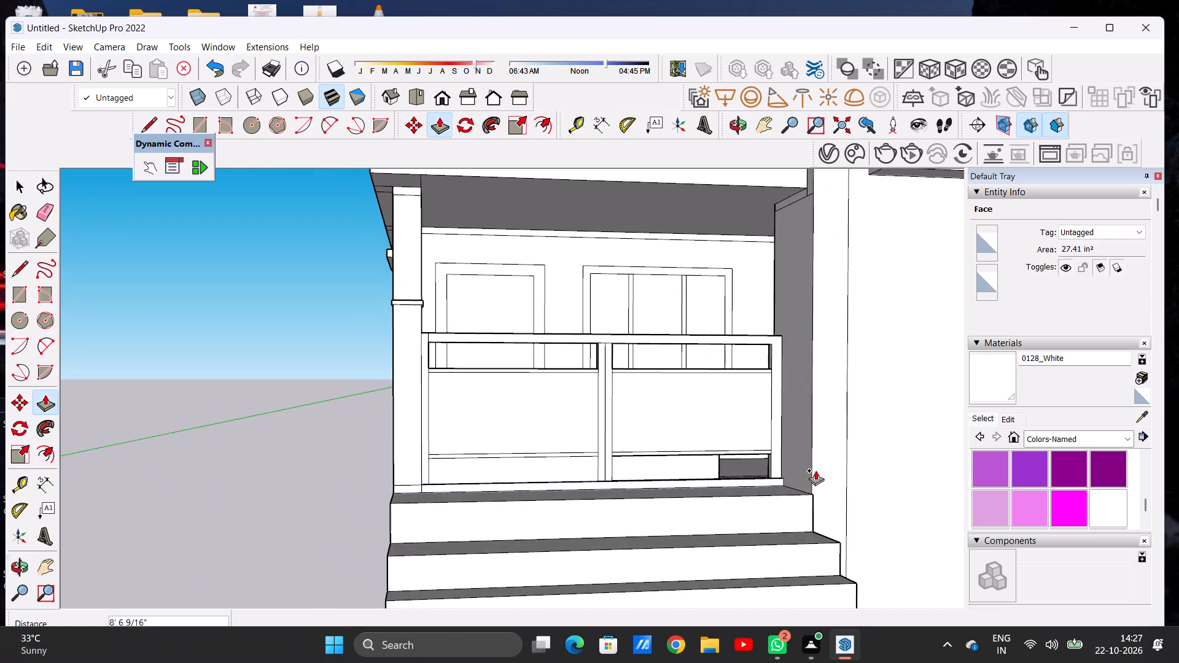
pyautogui.scroll(6, 794, 470)
pyautogui.scroll(16, 737, 450)
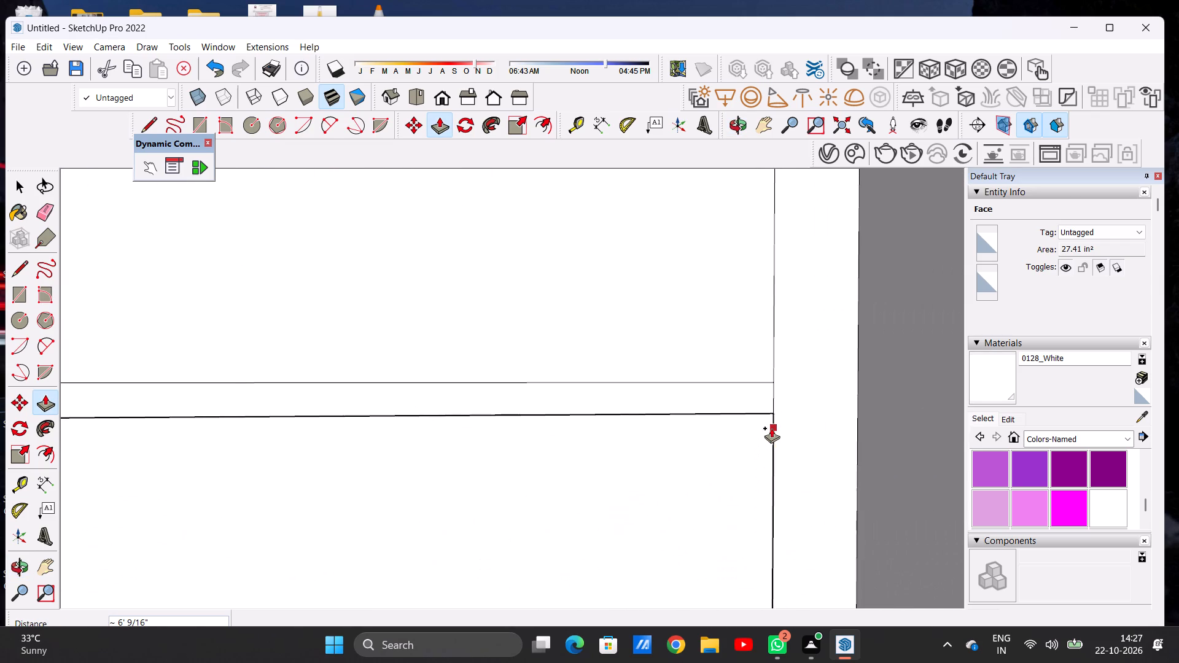
pyautogui.click(772, 416)
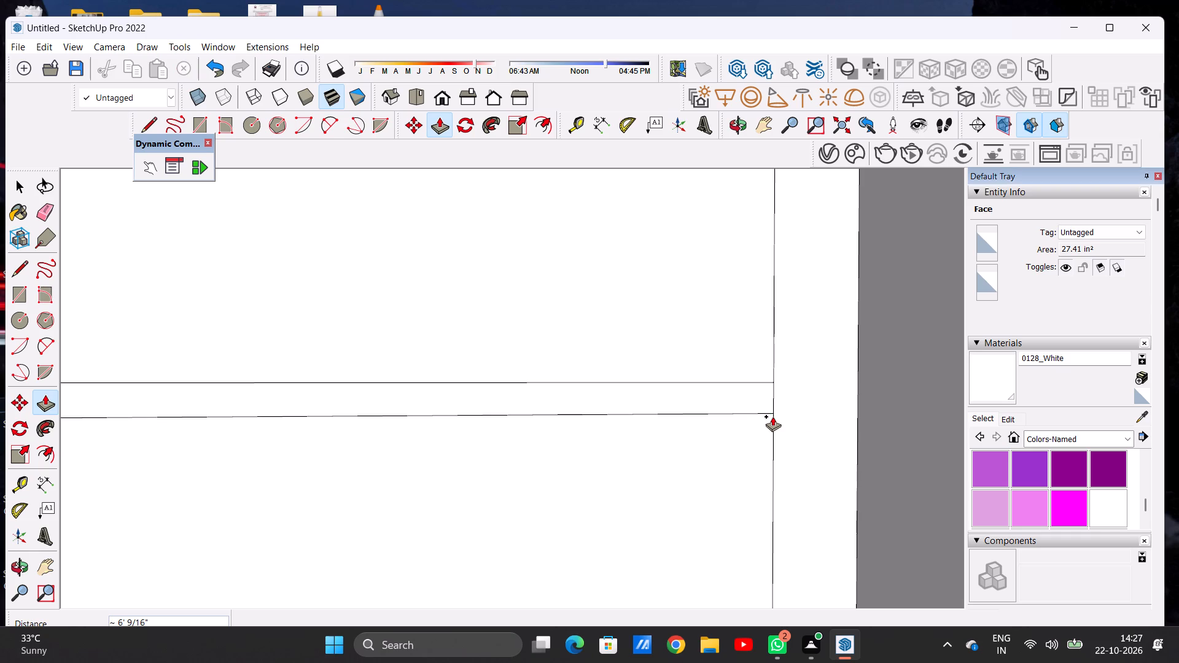
pyautogui.press('space')
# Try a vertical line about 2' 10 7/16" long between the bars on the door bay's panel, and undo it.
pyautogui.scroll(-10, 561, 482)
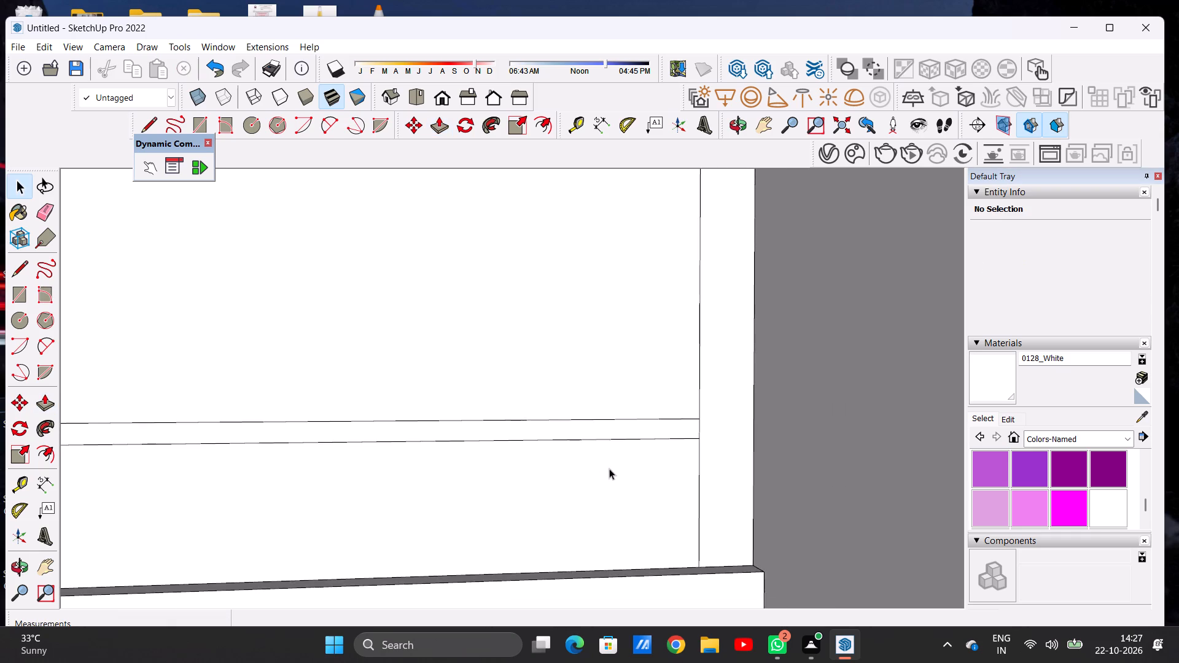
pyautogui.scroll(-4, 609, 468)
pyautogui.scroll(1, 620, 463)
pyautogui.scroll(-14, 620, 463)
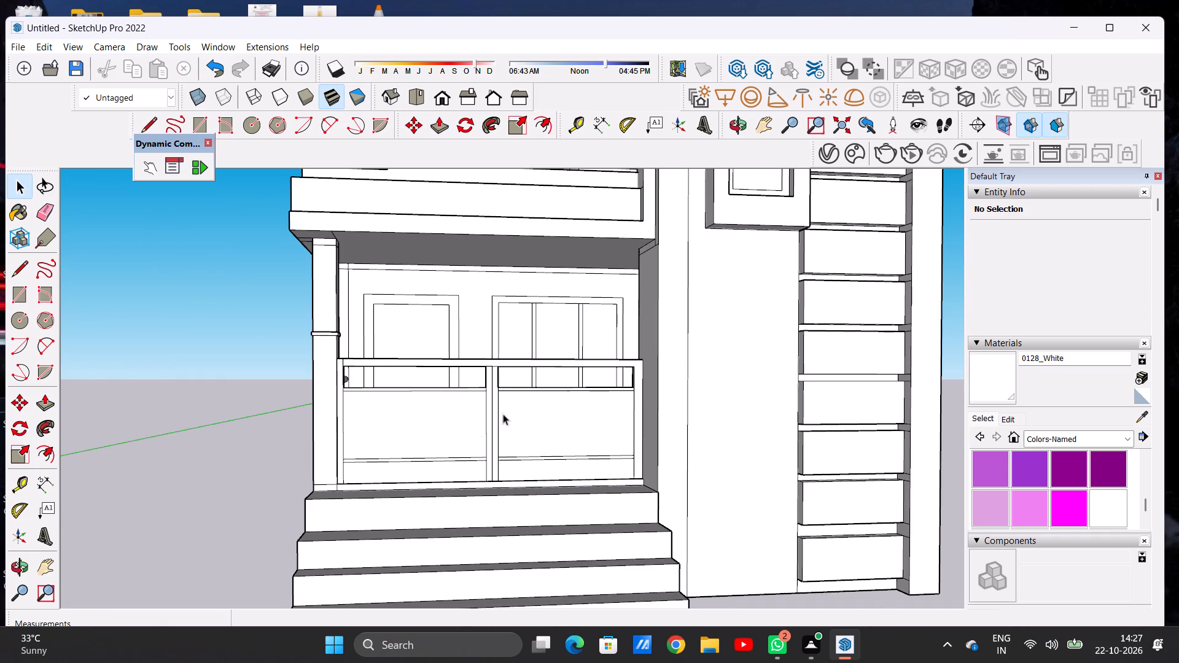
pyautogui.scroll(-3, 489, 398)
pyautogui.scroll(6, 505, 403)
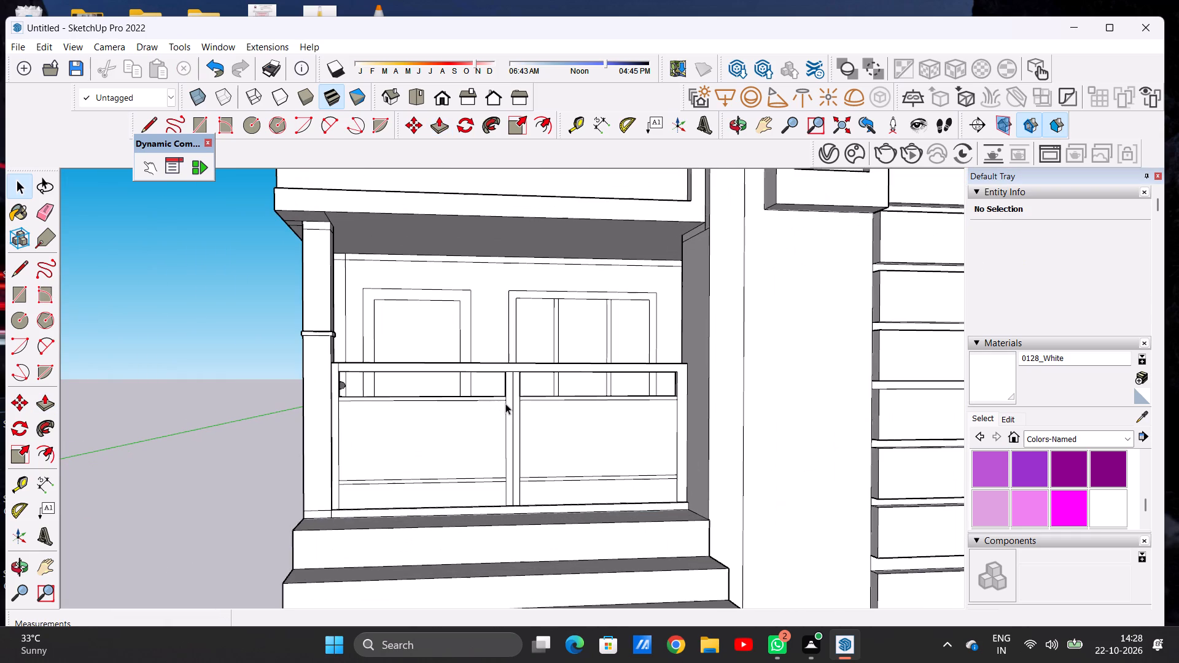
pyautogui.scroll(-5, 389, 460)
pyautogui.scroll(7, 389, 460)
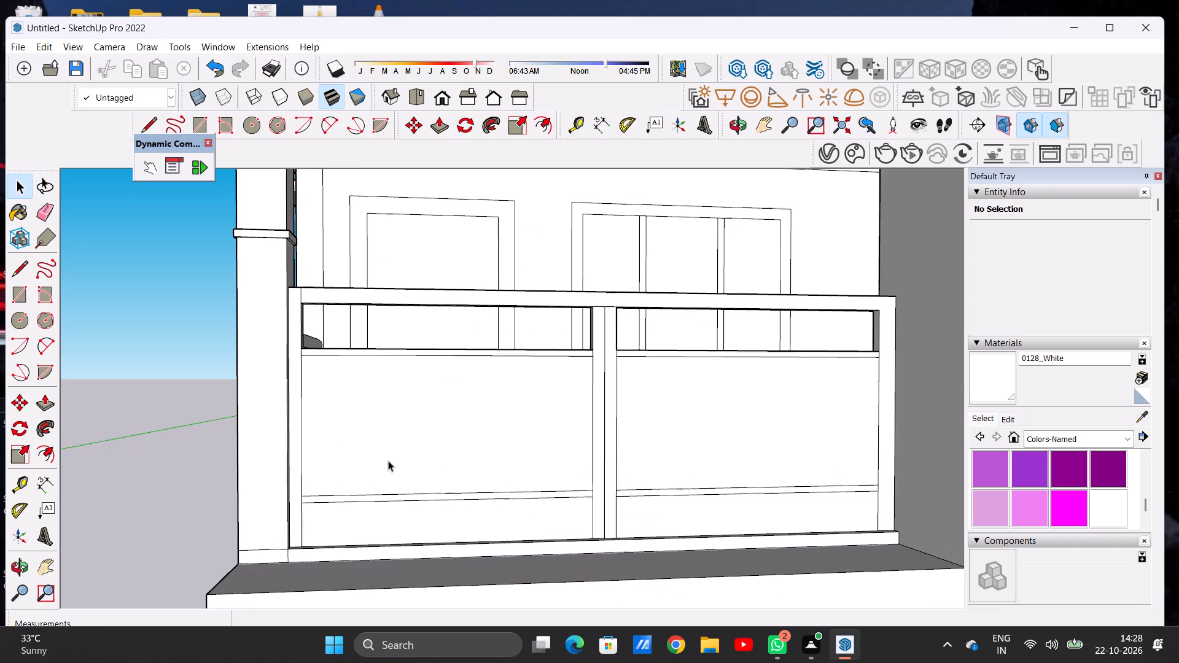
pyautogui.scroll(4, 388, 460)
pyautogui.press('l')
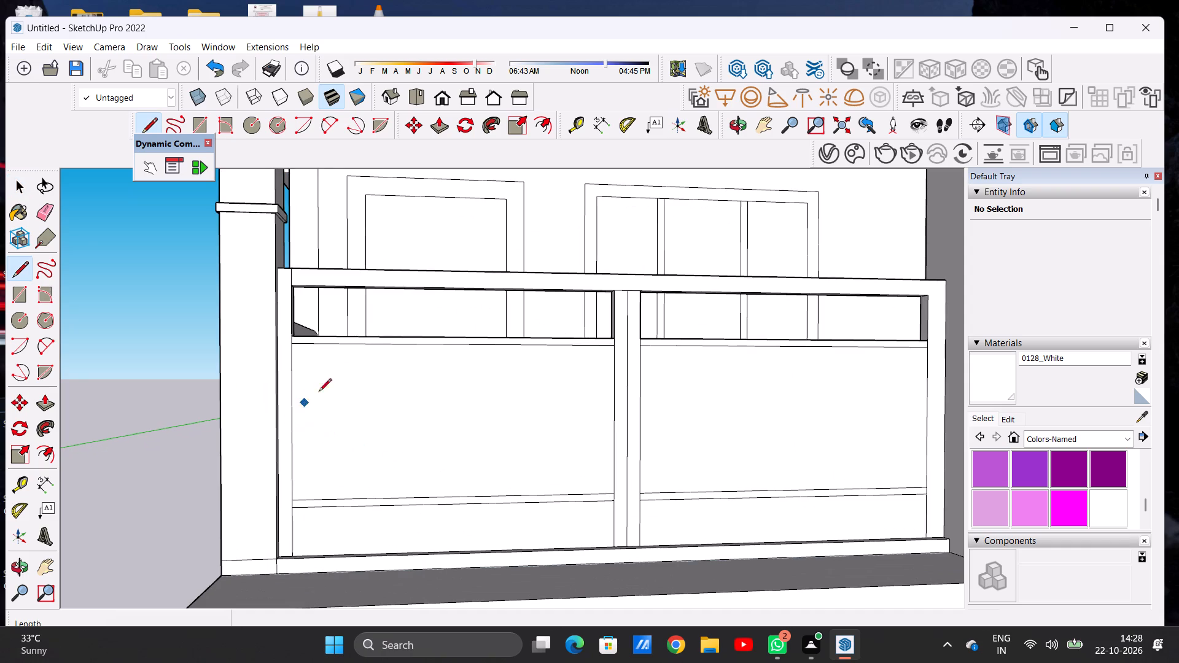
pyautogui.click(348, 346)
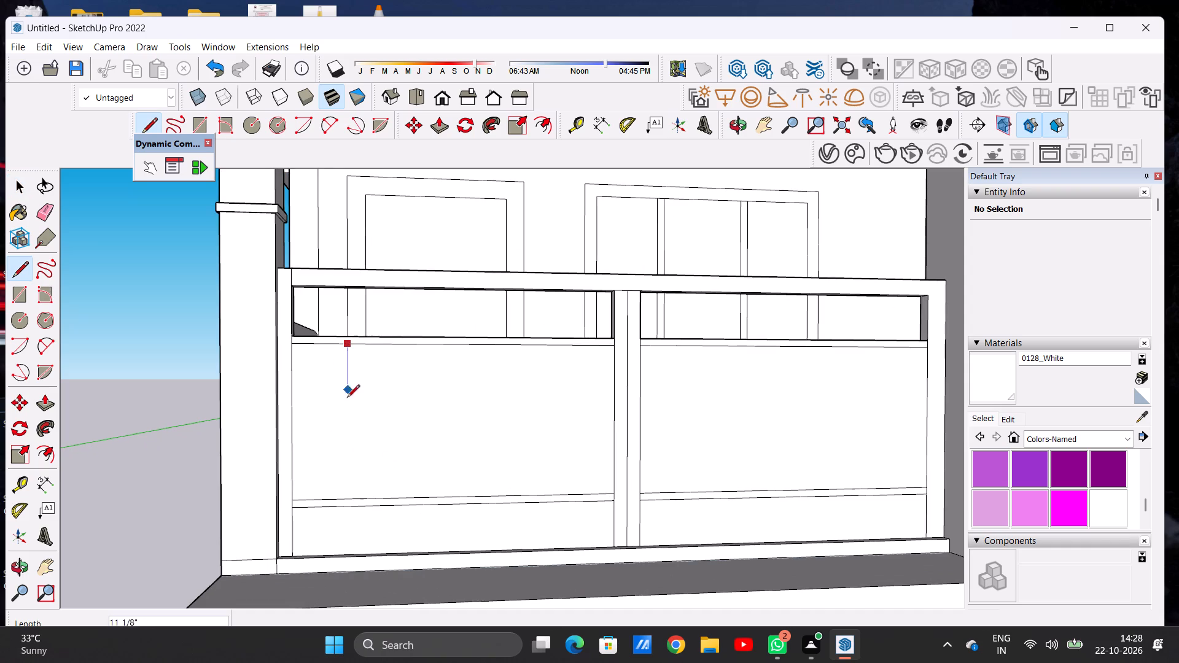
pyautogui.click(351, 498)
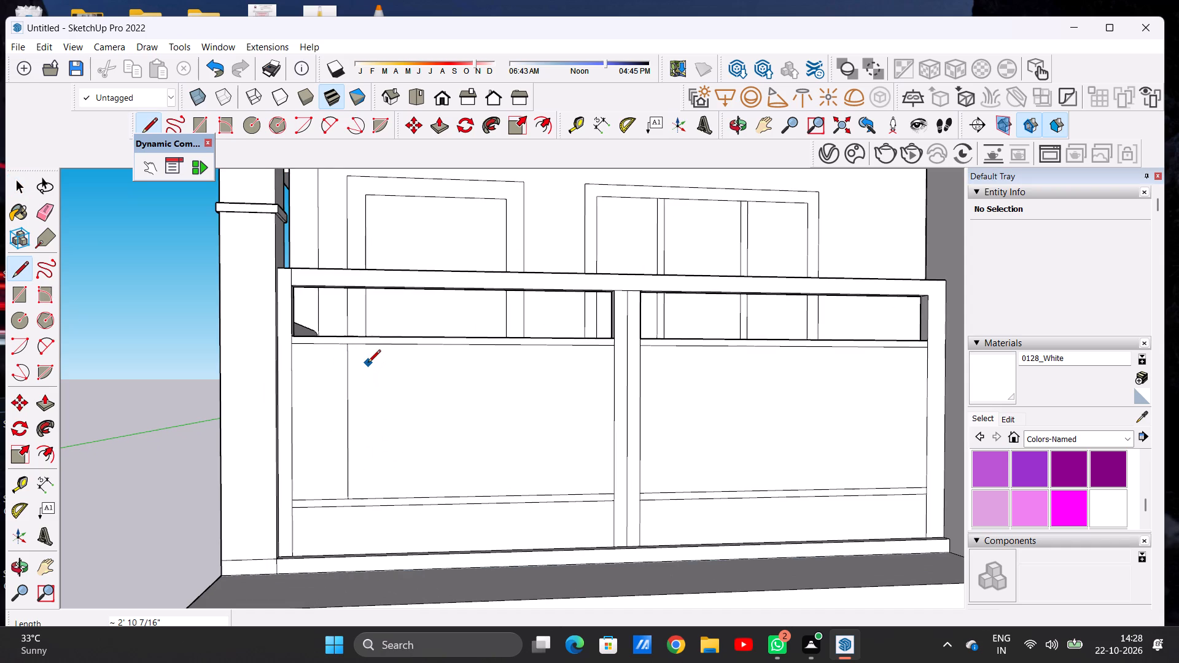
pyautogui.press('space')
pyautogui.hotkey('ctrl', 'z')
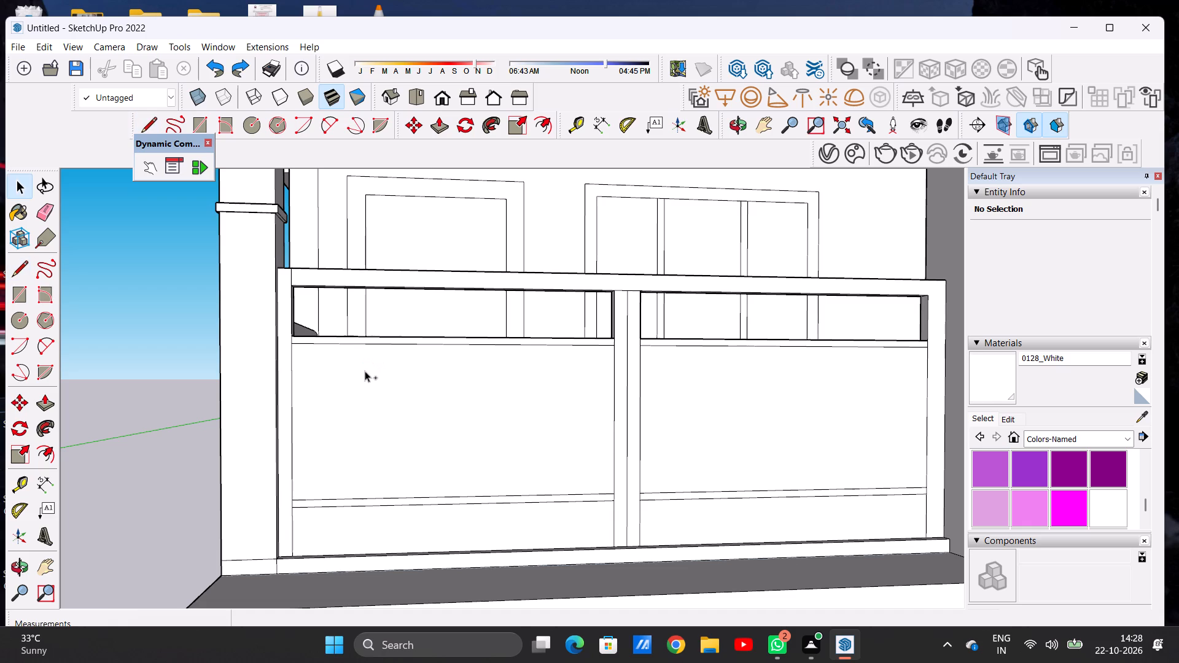
# Draw two closely spaced vertical lines between the bars on the door bay's panel, near the end post, outlining a narrow strip about 2' 10 7/16" tall.
pyautogui.press('l')
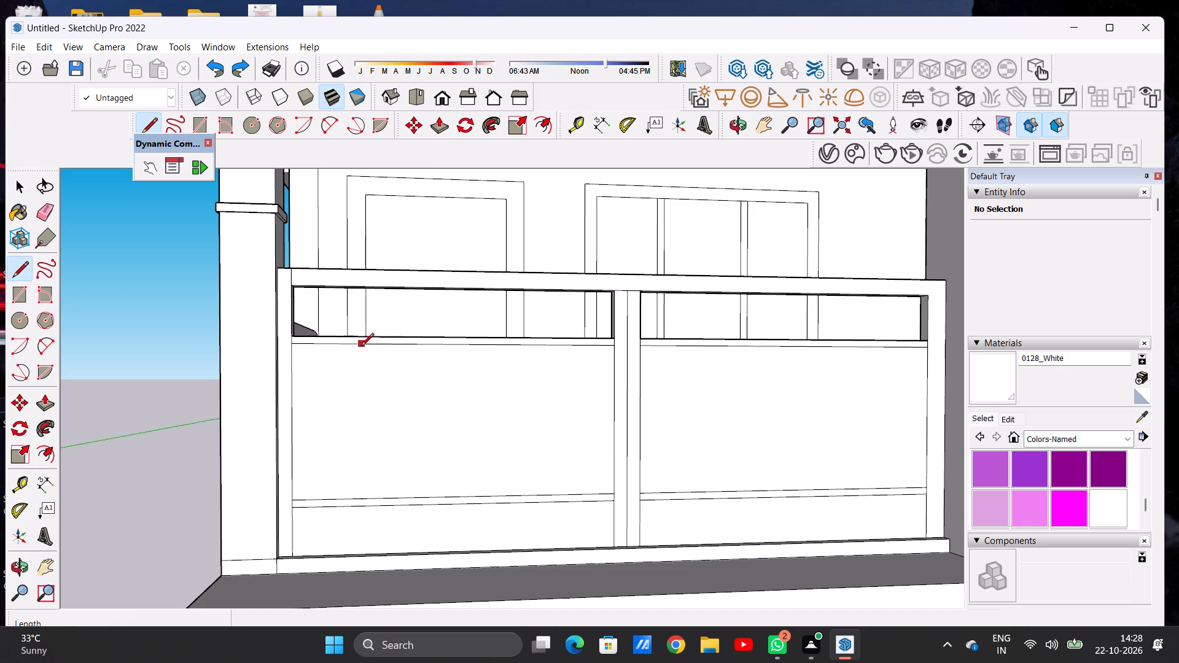
pyautogui.click(361, 346)
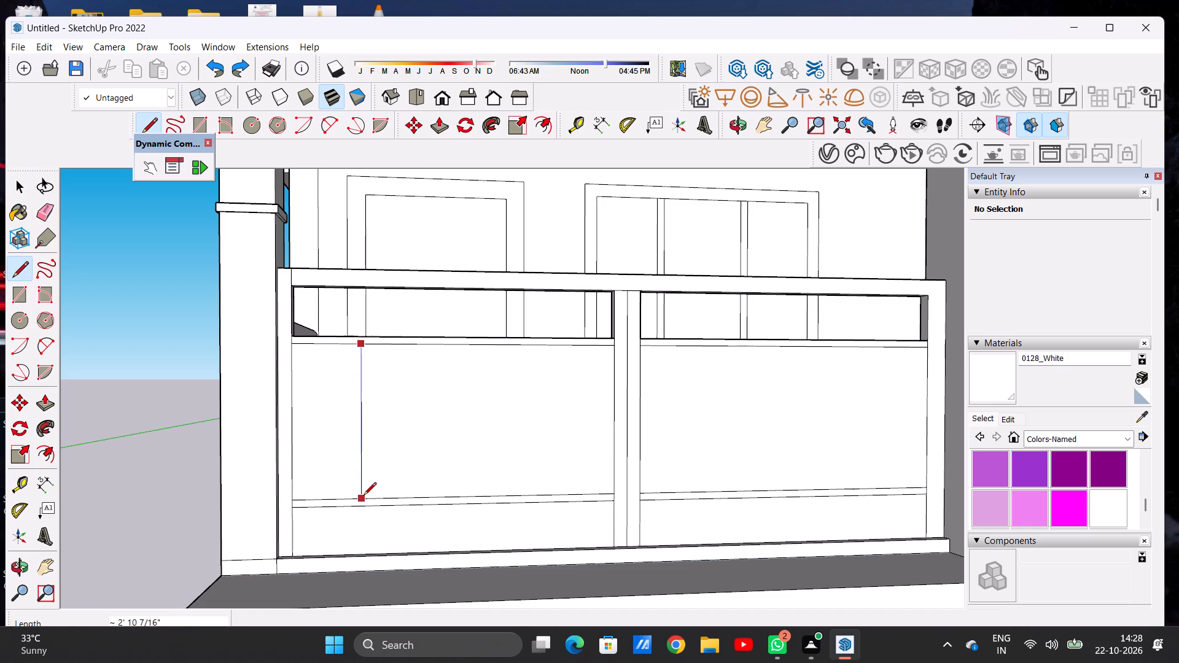
pyautogui.click(364, 496)
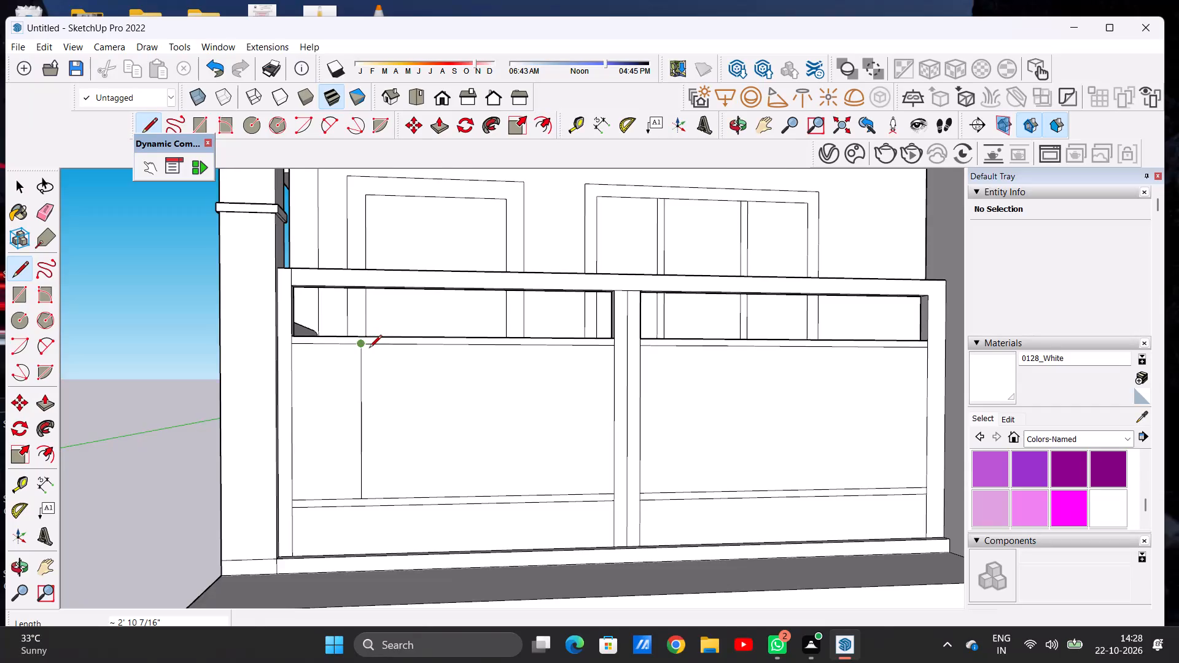
pyautogui.scroll(5, 369, 349)
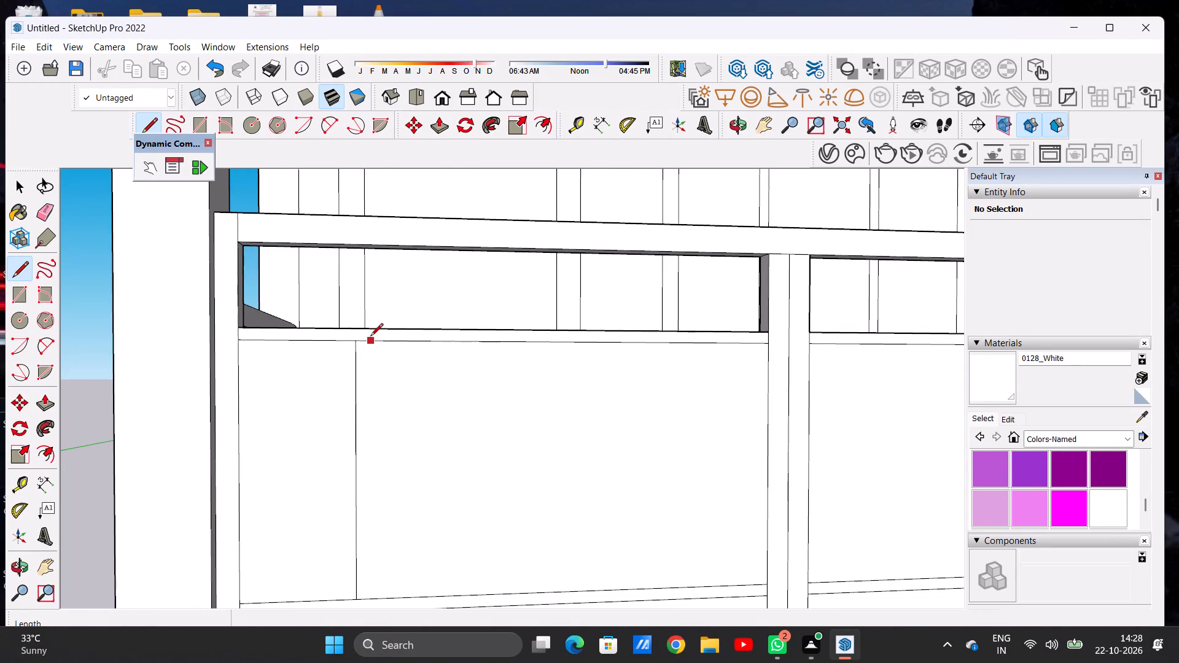
pyautogui.click(370, 337)
pyautogui.scroll(-7, 372, 331)
pyautogui.scroll(3, 377, 449)
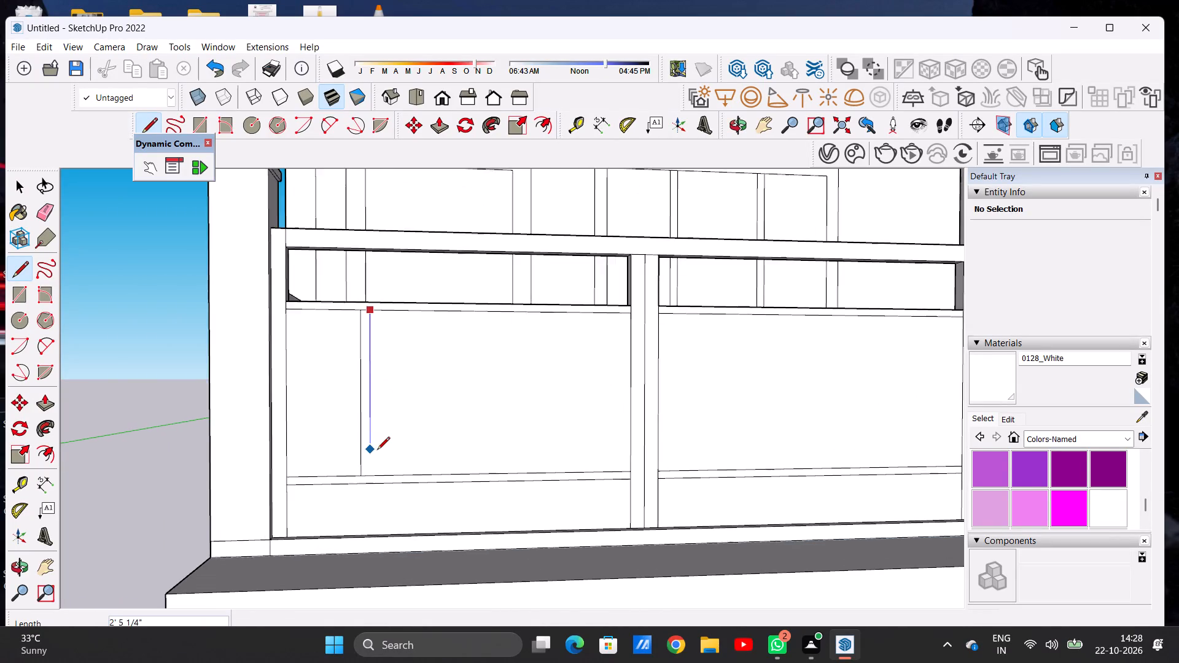
pyautogui.click(373, 473)
pyautogui.press('space')
# Copy the narrow vertical strip horizontally about 9' 6 11/16" onto the window bay's panel, near the window-side end post.
pyautogui.scroll(-9, 355, 416)
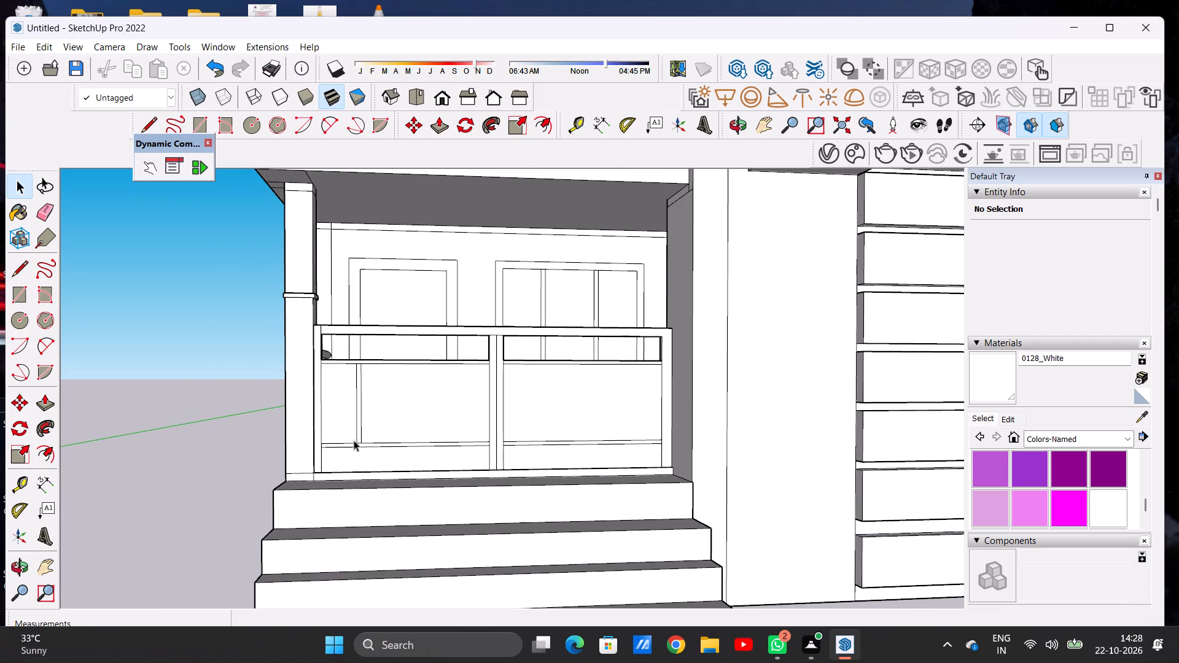
pyautogui.scroll(4, 354, 440)
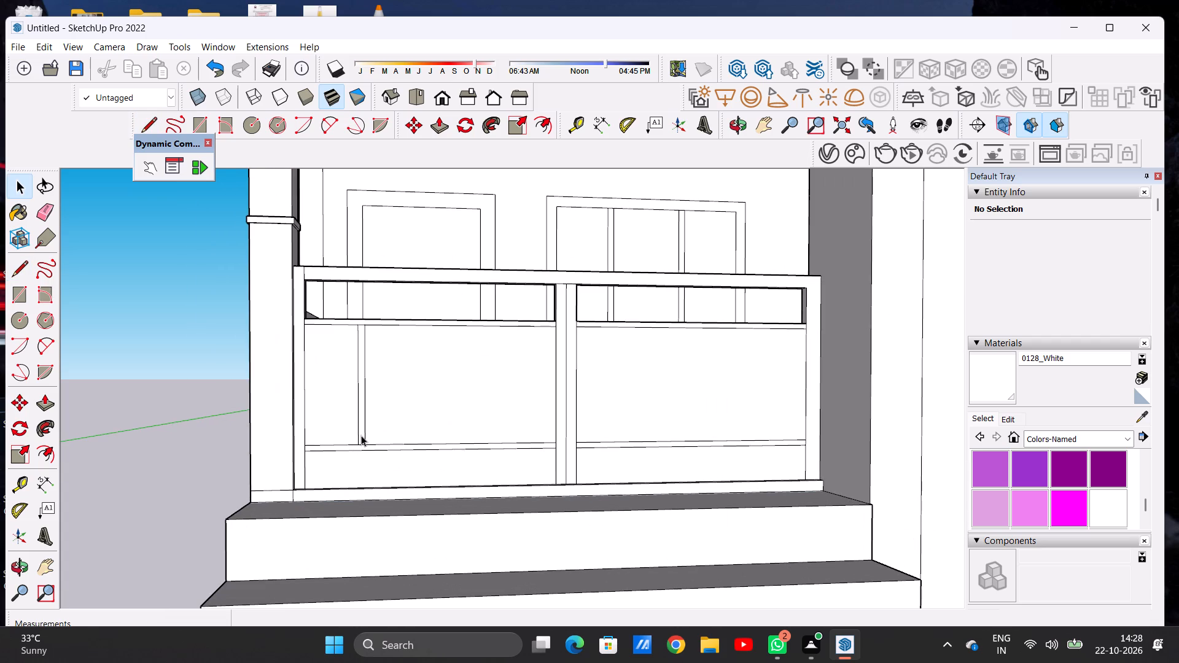
pyautogui.doubleClick(361, 435)
pyautogui.press('m')
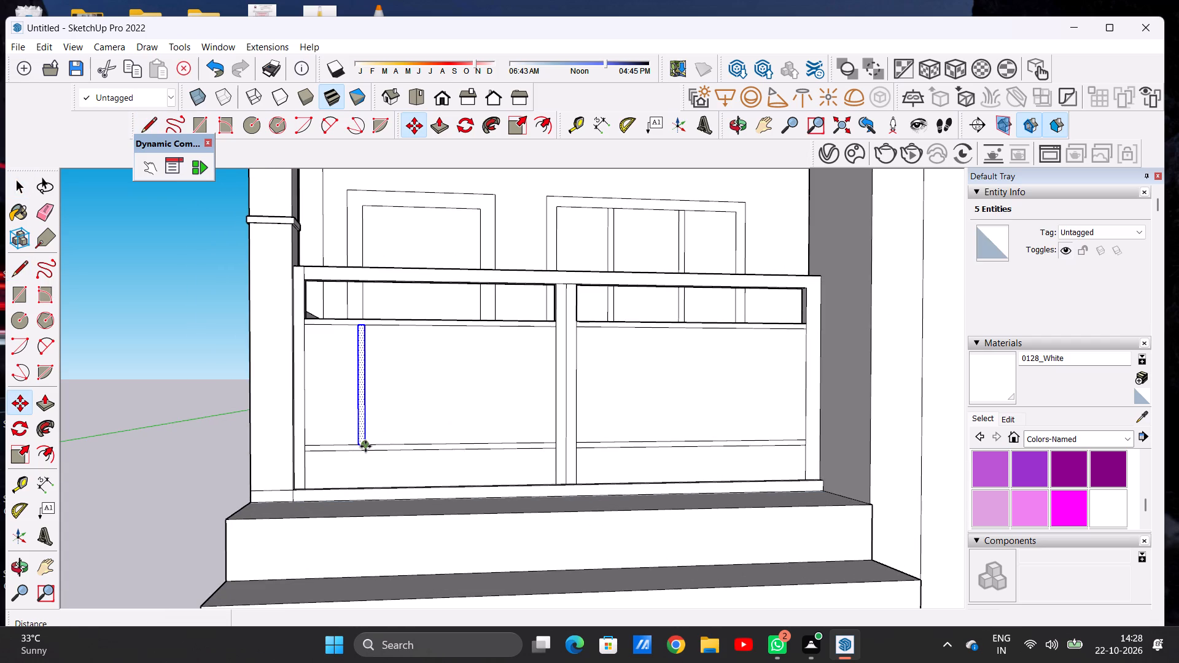
pyautogui.click(365, 448)
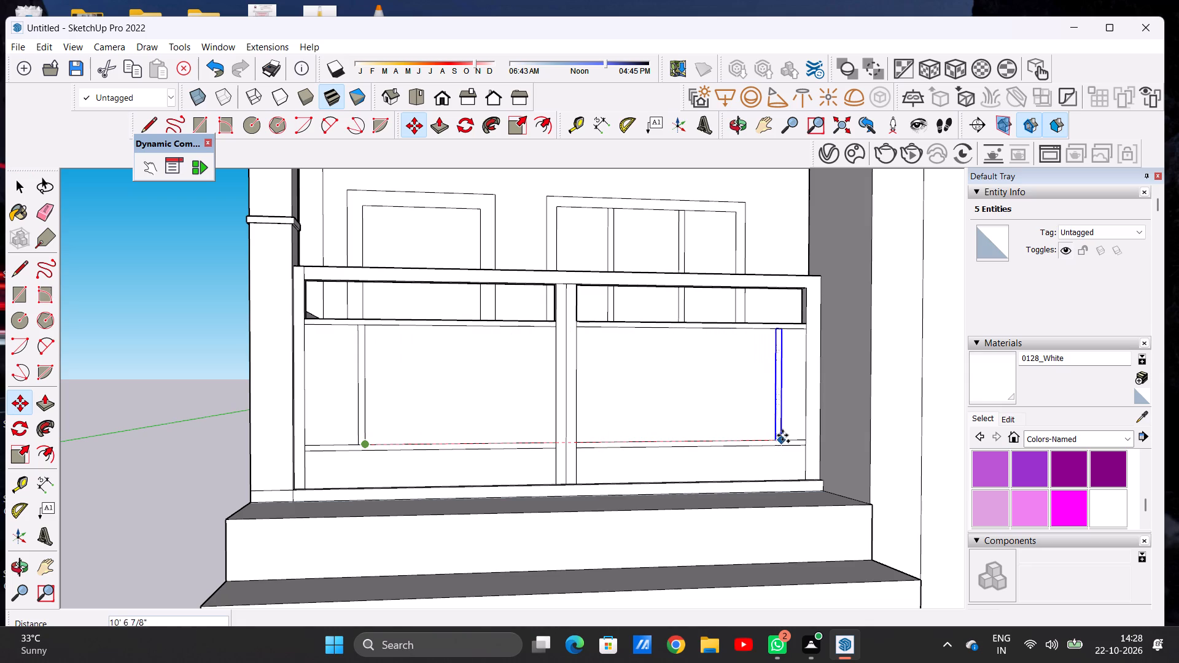
pyautogui.click(745, 438)
pyautogui.press('space')
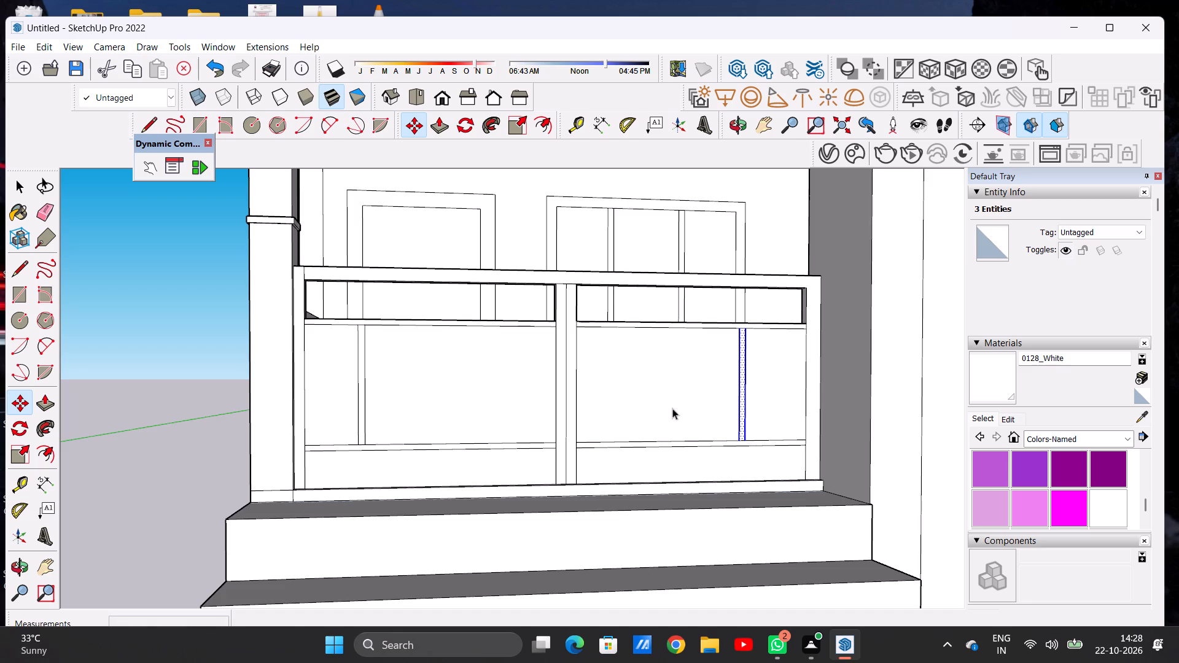
pyautogui.scroll(-9, 637, 401)
pyautogui.click(355, 484)
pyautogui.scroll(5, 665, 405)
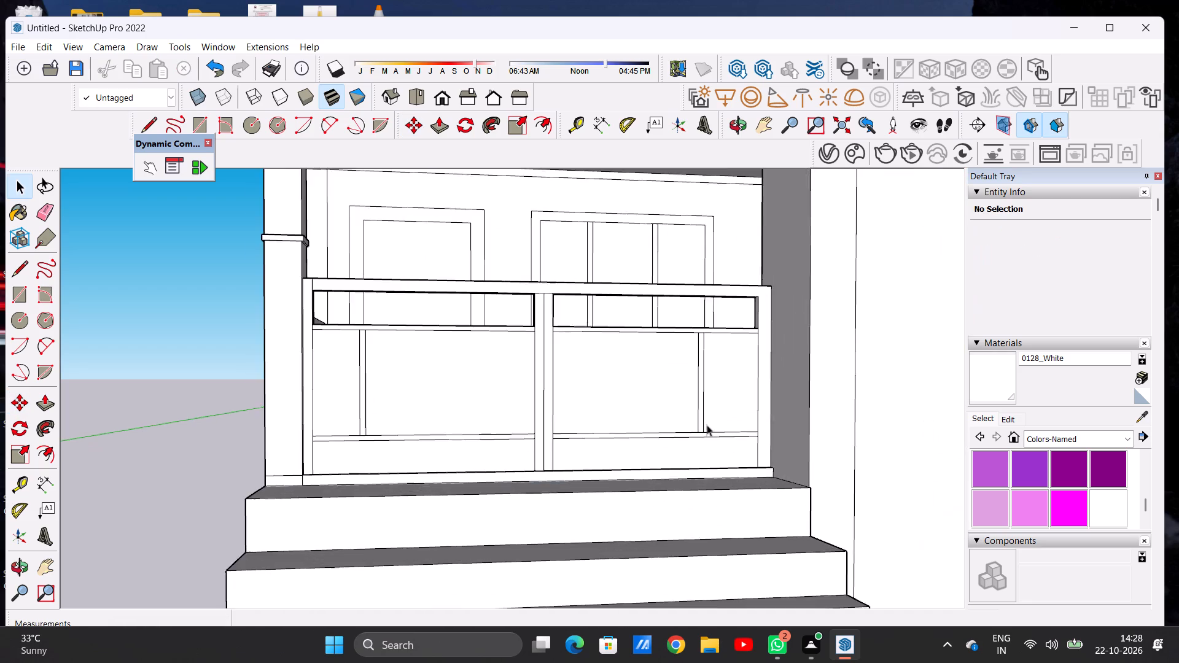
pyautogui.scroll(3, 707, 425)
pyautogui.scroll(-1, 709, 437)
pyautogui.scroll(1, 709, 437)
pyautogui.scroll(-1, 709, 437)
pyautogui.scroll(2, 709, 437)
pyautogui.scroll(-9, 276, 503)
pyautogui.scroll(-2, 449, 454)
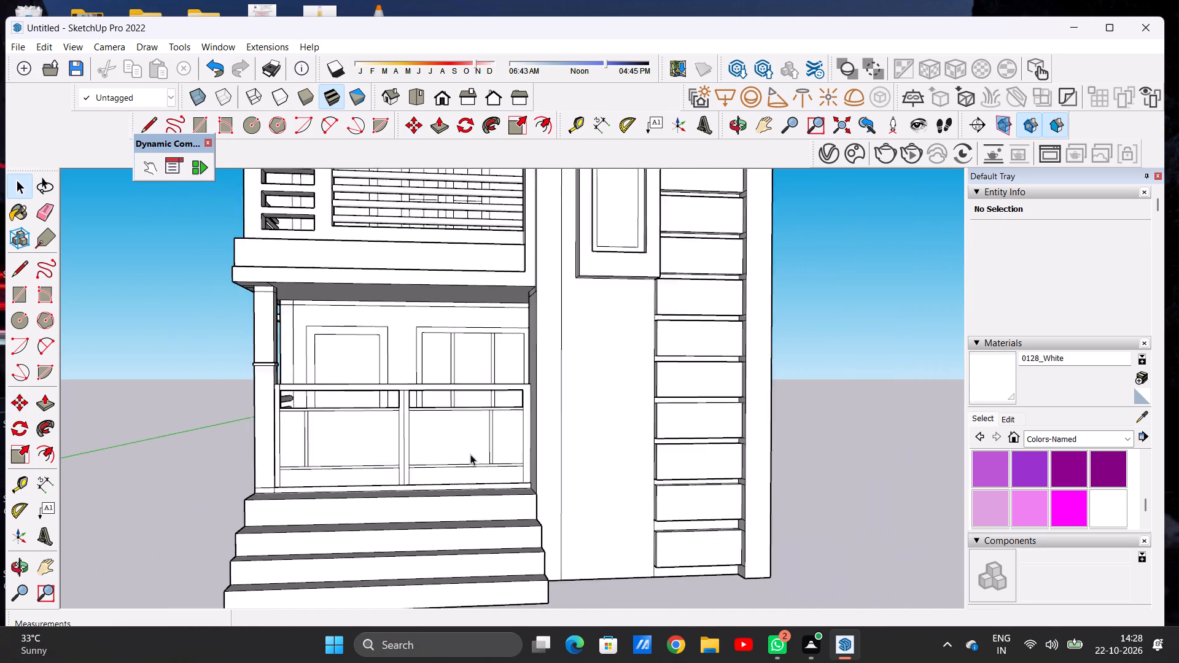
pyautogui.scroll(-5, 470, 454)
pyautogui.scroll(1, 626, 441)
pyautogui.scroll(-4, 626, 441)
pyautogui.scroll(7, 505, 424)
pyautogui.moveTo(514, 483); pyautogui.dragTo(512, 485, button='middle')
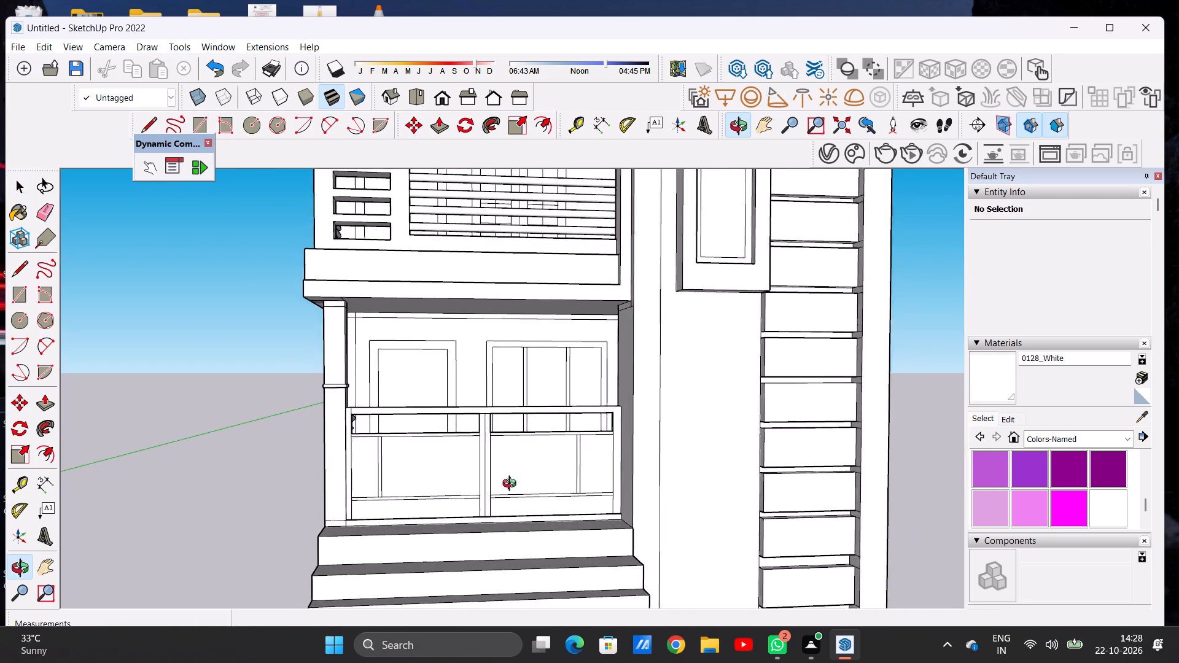
# Erase the short vertical seam line where the porch railing's top rail meets the door-side end post.
pyautogui.moveTo(512, 485); pyautogui.dragTo(479, 507, button='middle')
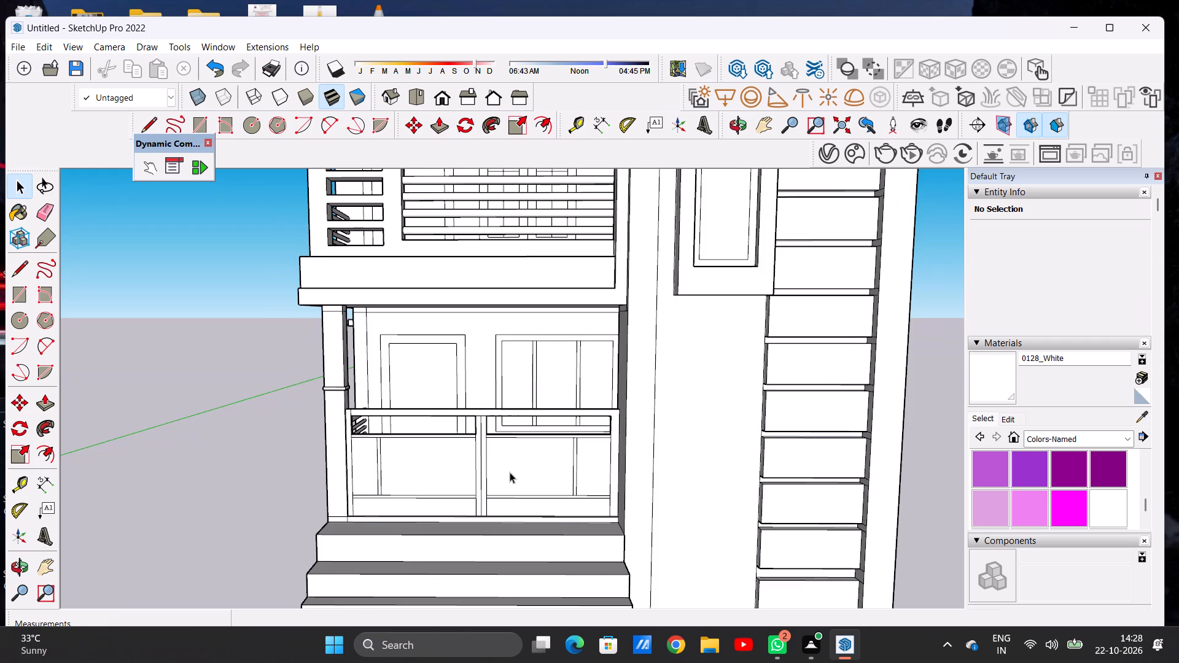
pyautogui.scroll(-5, 510, 472)
pyautogui.scroll(8, 467, 497)
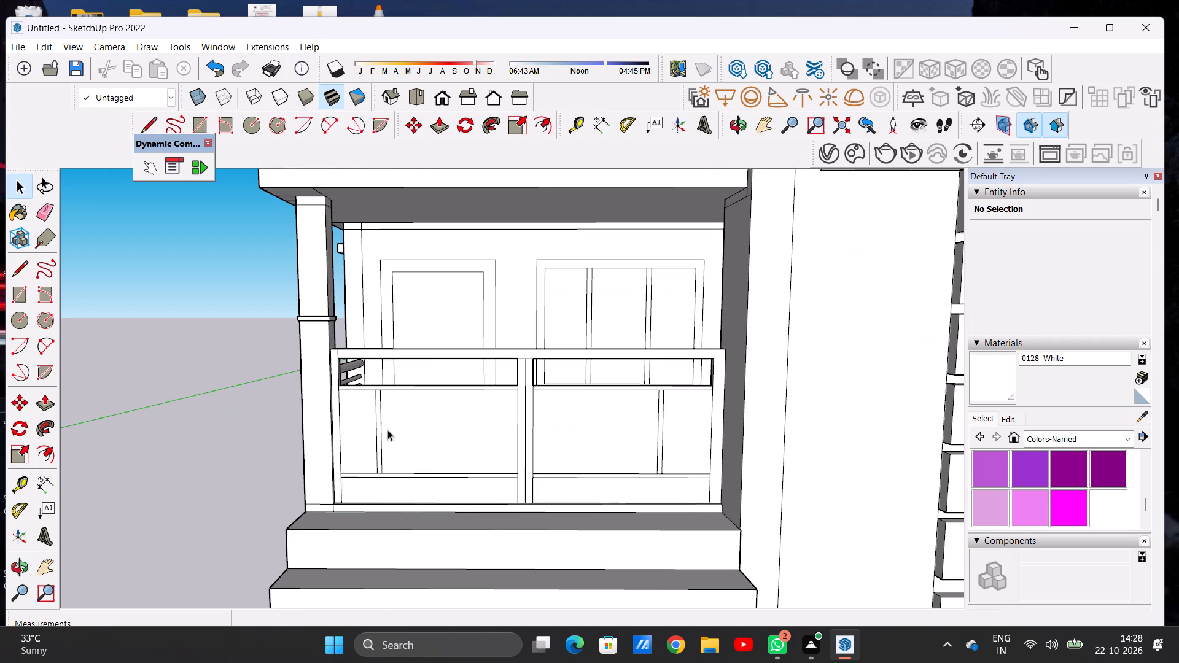
pyautogui.scroll(16, 343, 374)
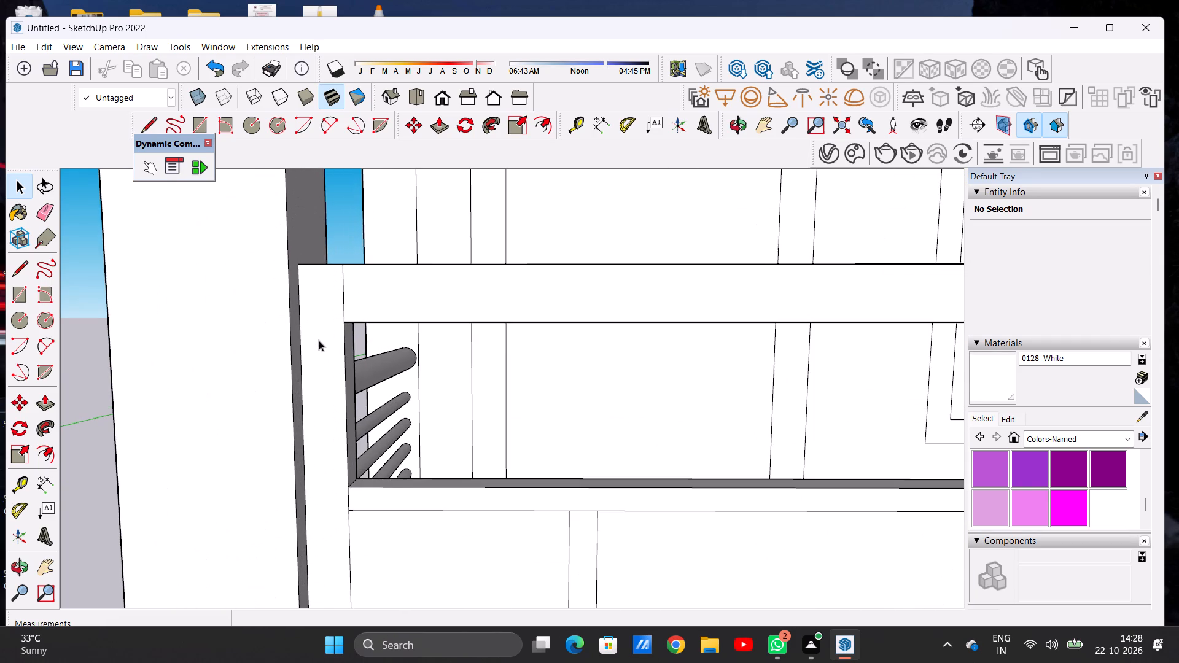
pyautogui.press('e')
pyautogui.scroll(6, 321, 319)
pyautogui.moveTo(367, 259); pyautogui.dragTo(314, 305)
pyautogui.press('space')
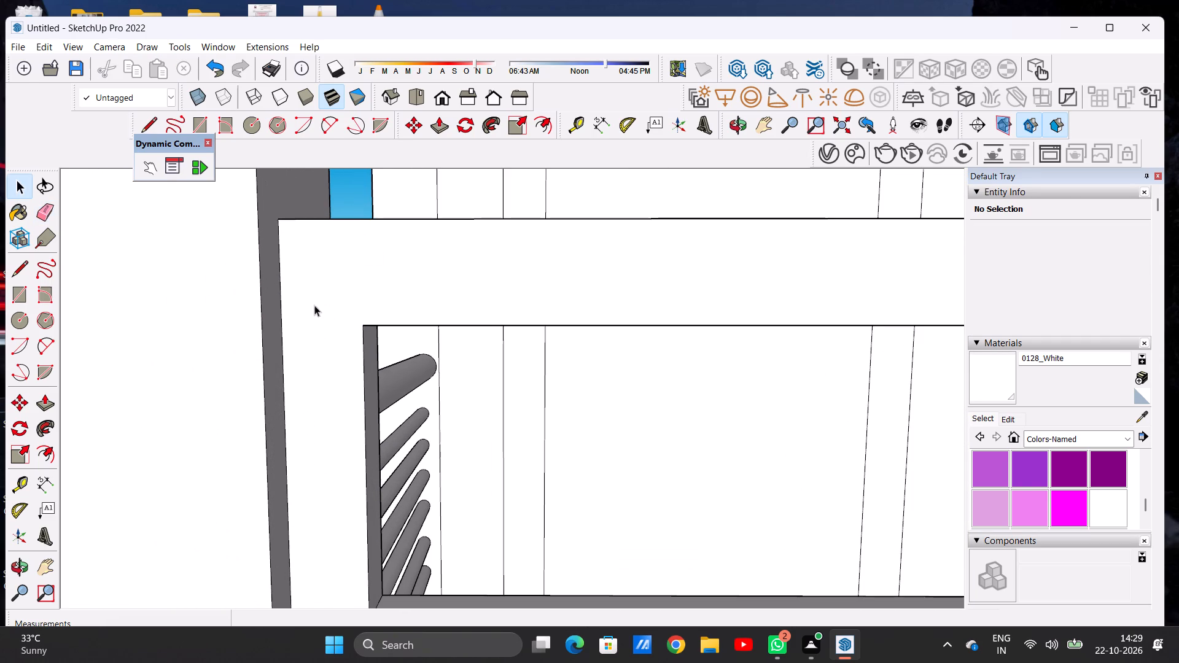
# Examine the porch railing's corners, panels and posts from the front and both sides, and against the whole front elevation.
pyautogui.scroll(-20, 336, 320)
pyautogui.scroll(-6, 336, 320)
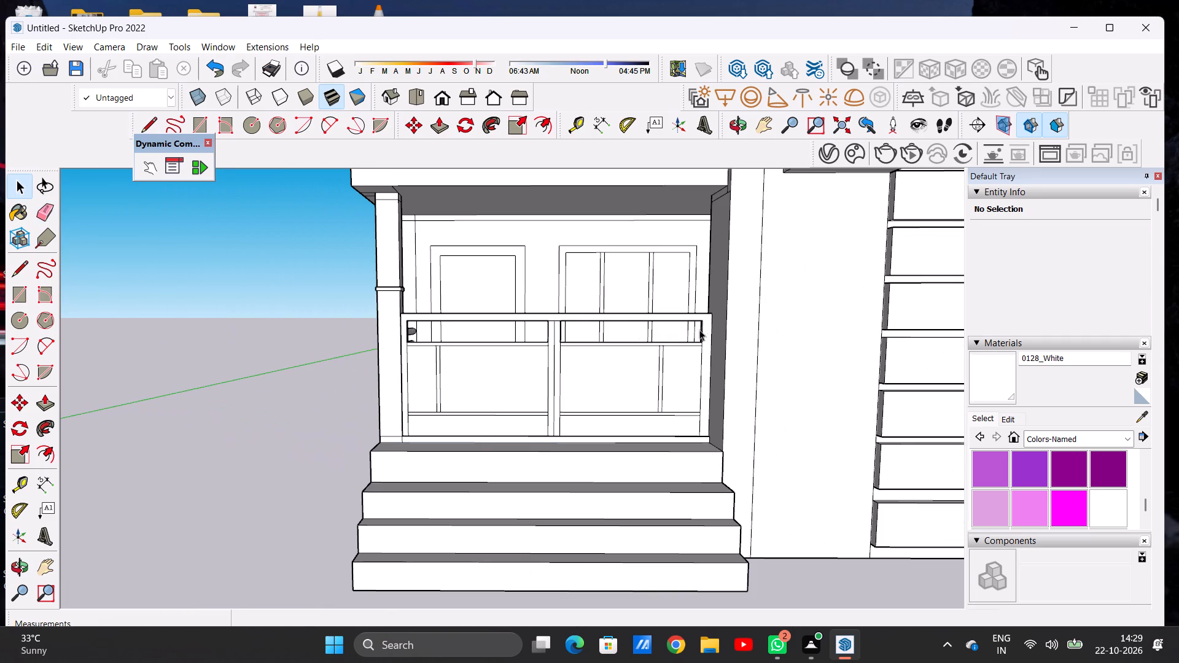
pyautogui.scroll(7, 476, 434)
pyautogui.scroll(-9, 469, 416)
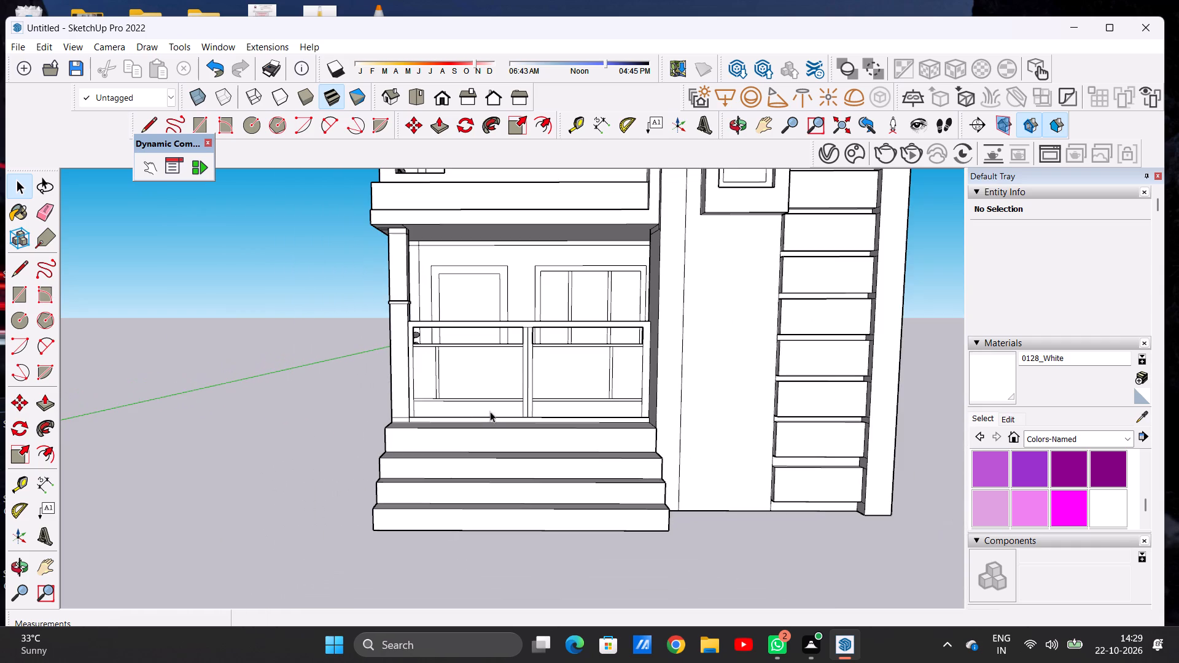
pyautogui.scroll(8, 540, 324)
pyautogui.moveTo(489, 387); pyautogui.dragTo(239, 466, button='middle')
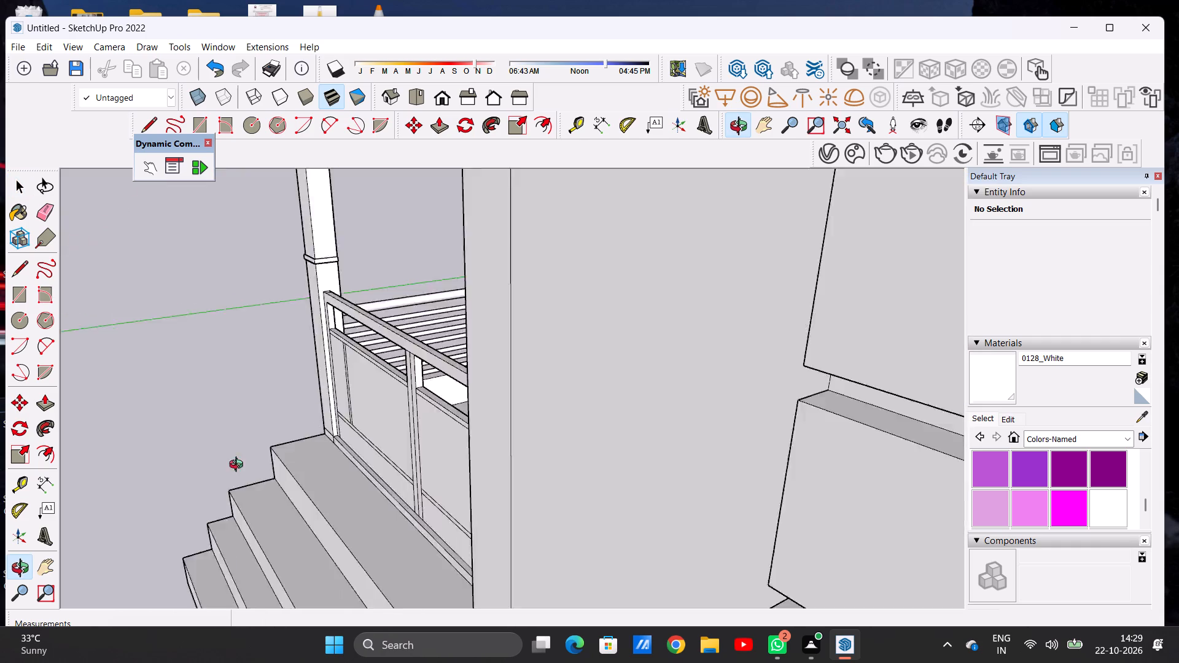
pyautogui.moveTo(239, 466); pyautogui.dragTo(574, 448, button='middle')
pyautogui.moveTo(574, 448); pyautogui.dragTo(575, 422, button='middle')
pyautogui.scroll(1, 575, 422)
pyautogui.scroll(-9, 540, 435)
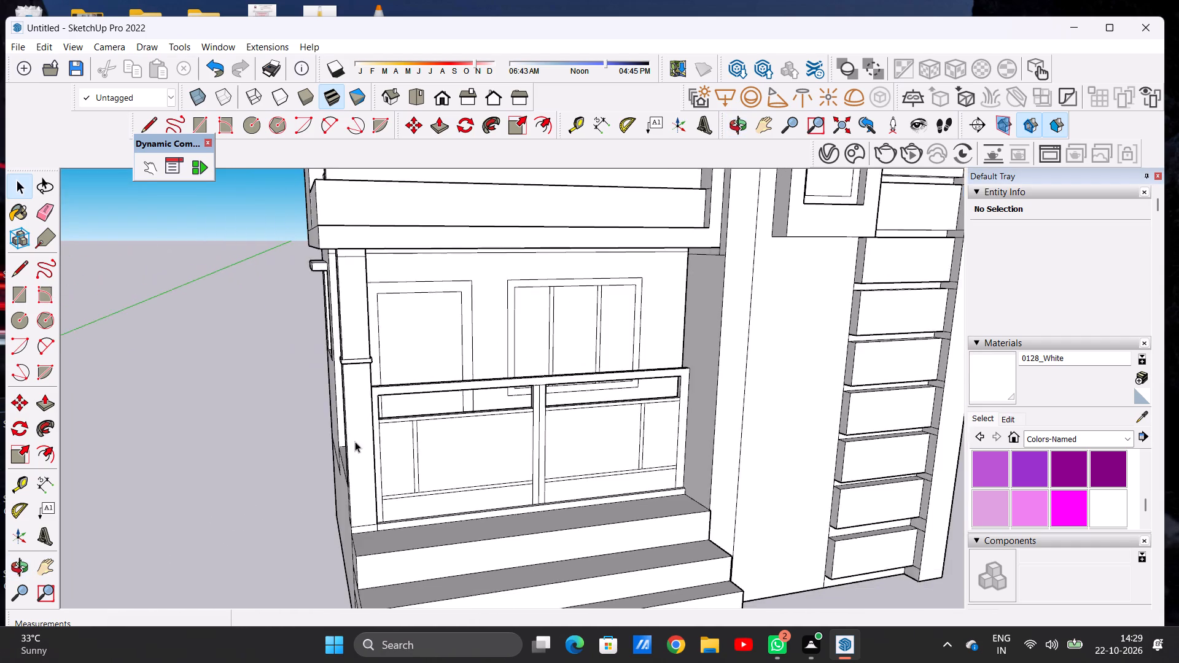
pyautogui.scroll(-12, 355, 441)
pyautogui.scroll(4, 448, 445)
pyautogui.moveTo(449, 456); pyautogui.dragTo(381, 446, button='middle')
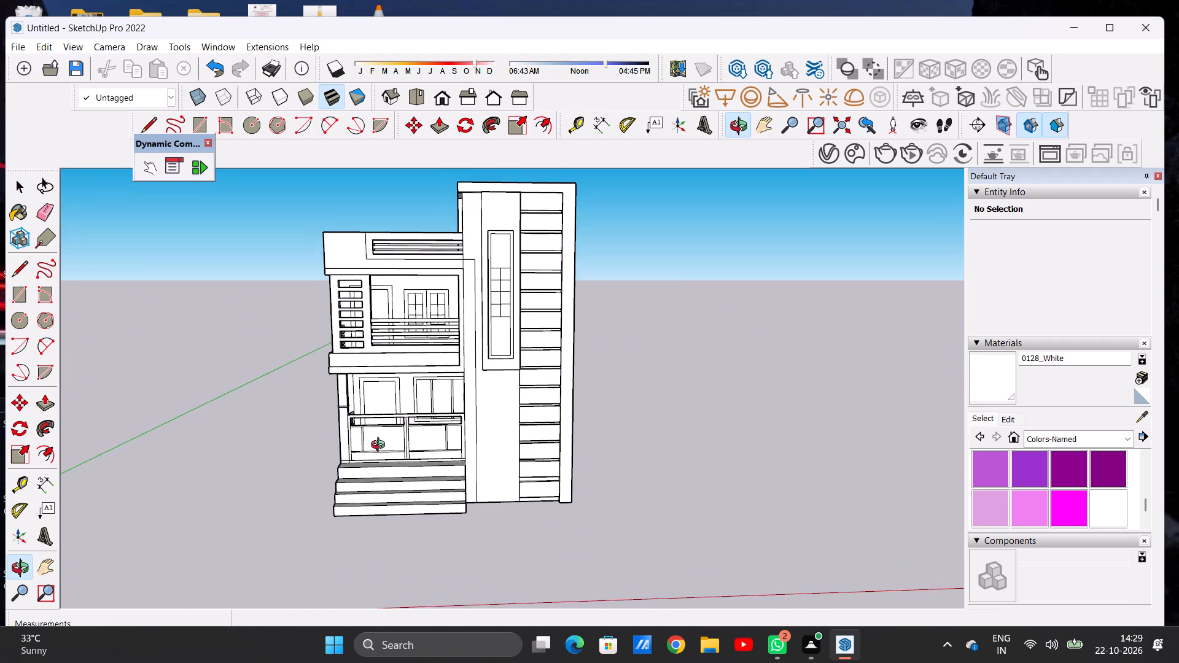
pyautogui.moveTo(381, 446); pyautogui.dragTo(400, 460, button='middle')
pyautogui.scroll(1, 400, 460)
pyautogui.scroll(-5, 401, 460)
pyautogui.scroll(7, 407, 437)
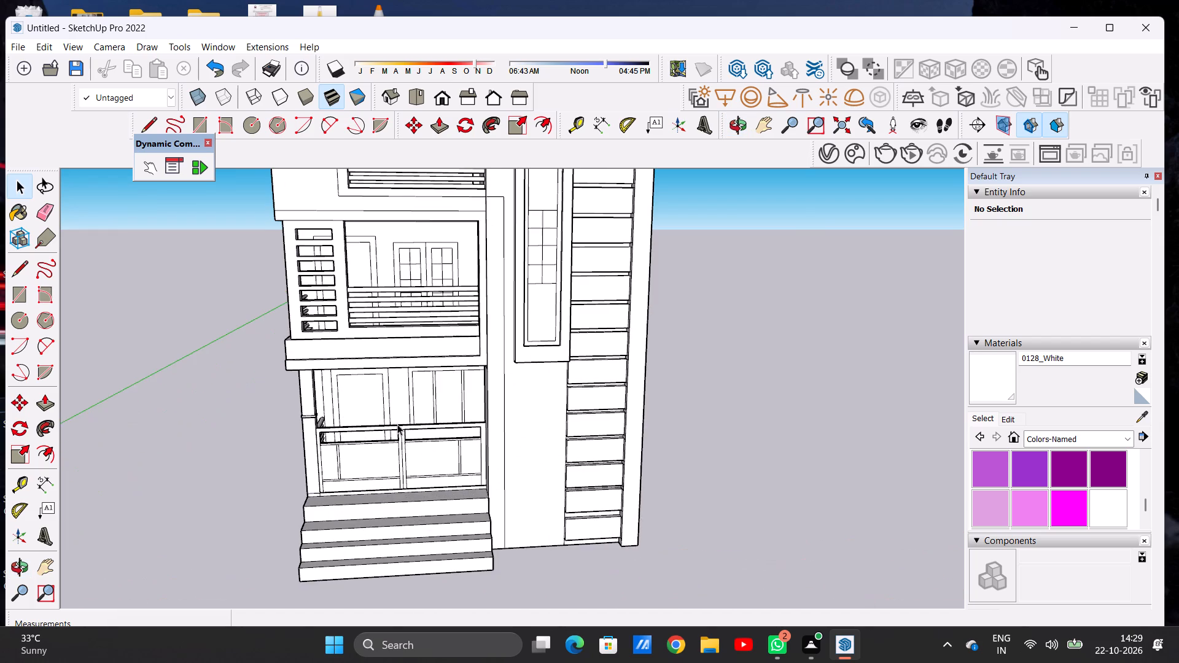
pyautogui.moveTo(397, 441); pyautogui.dragTo(394, 389, button='middle')
pyautogui.scroll(8, 370, 384)
pyautogui.moveTo(368, 384); pyautogui.dragTo(273, 408, button='middle')
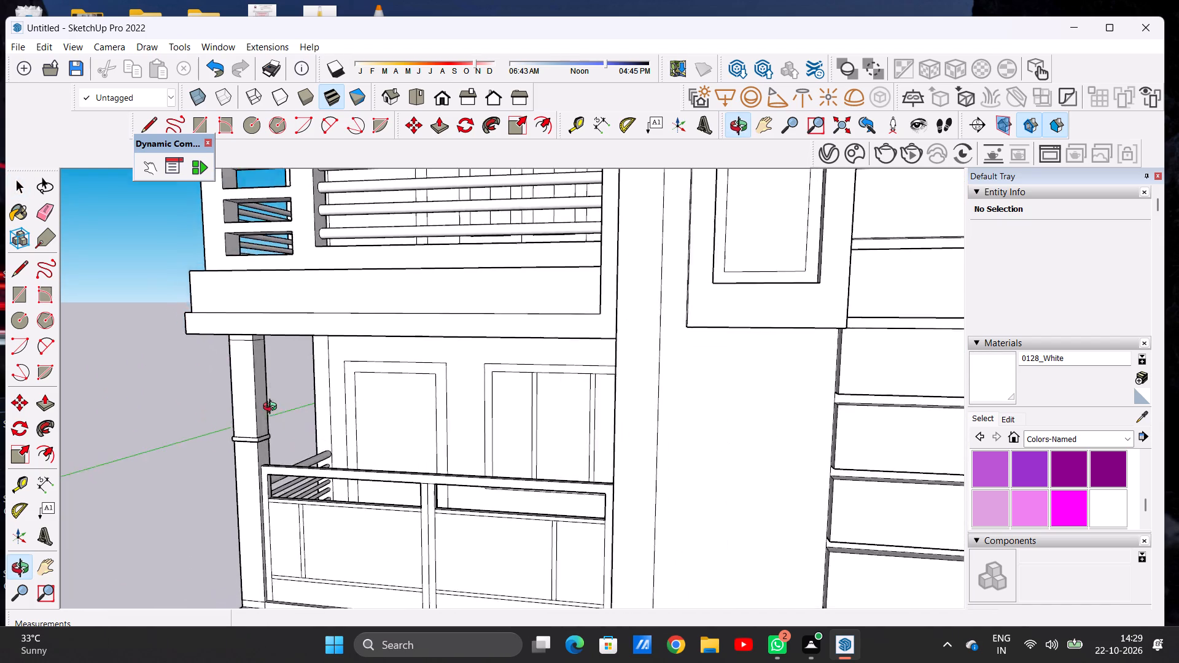
pyautogui.moveTo(273, 408); pyautogui.dragTo(242, 421, button='middle')
pyautogui.moveTo(242, 421); pyautogui.dragTo(703, 436, button='middle')
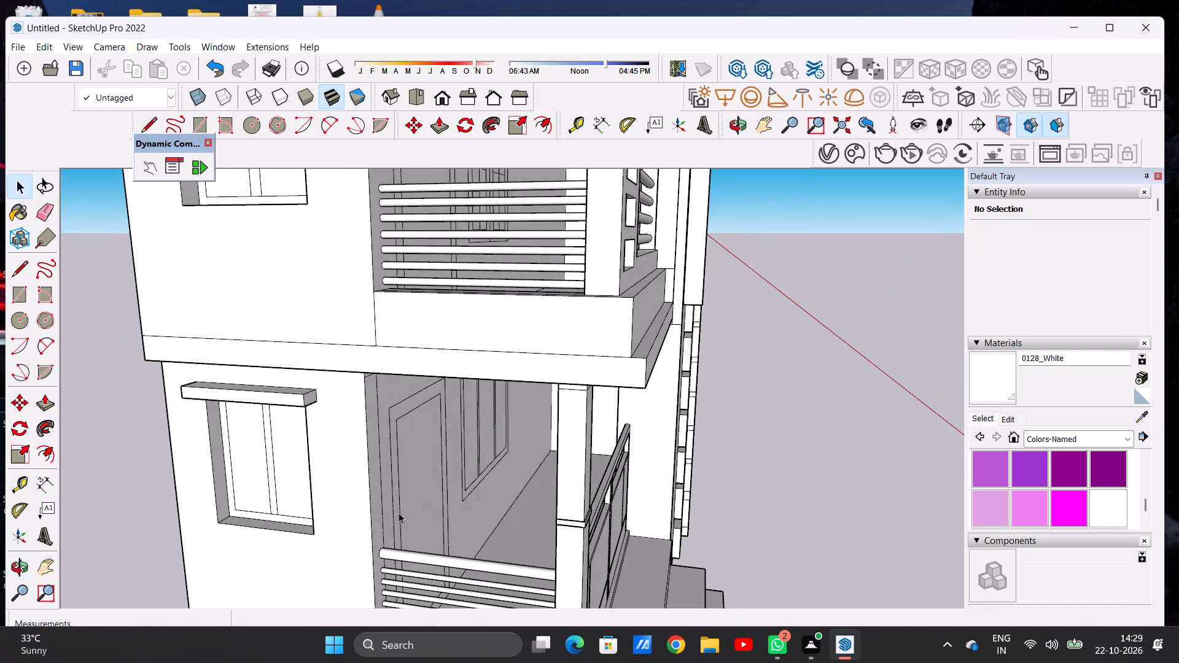
pyautogui.scroll(6, 511, 436)
pyautogui.scroll(-16, 512, 436)
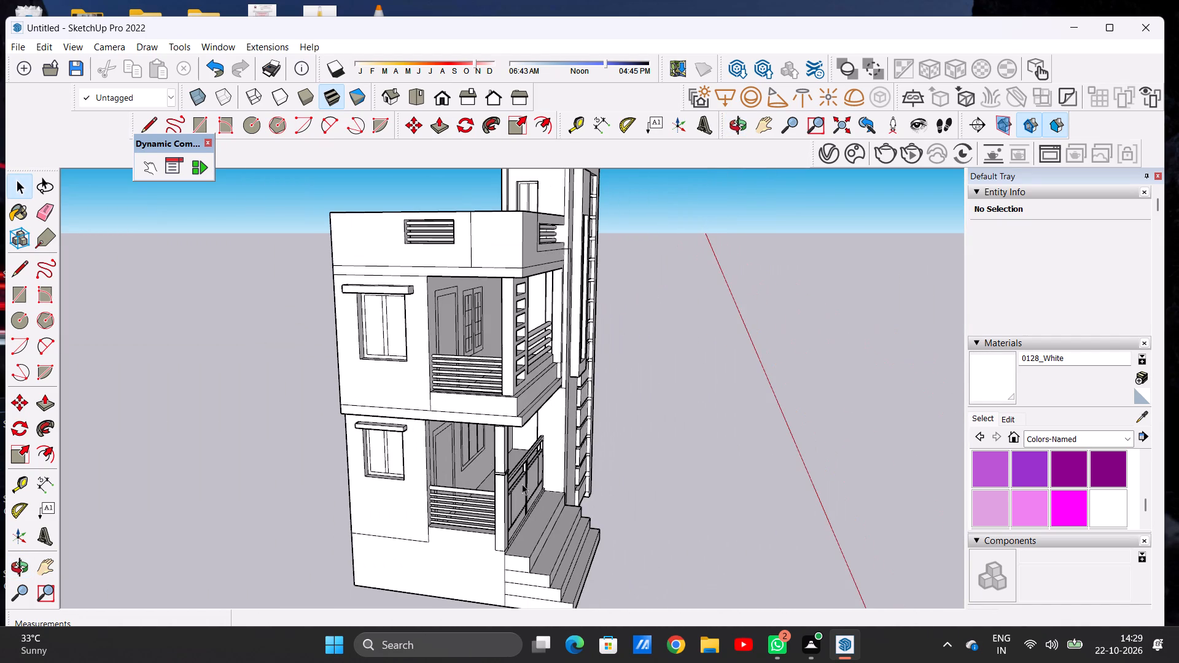
pyautogui.moveTo(484, 498); pyautogui.dragTo(123, 500, button='middle')
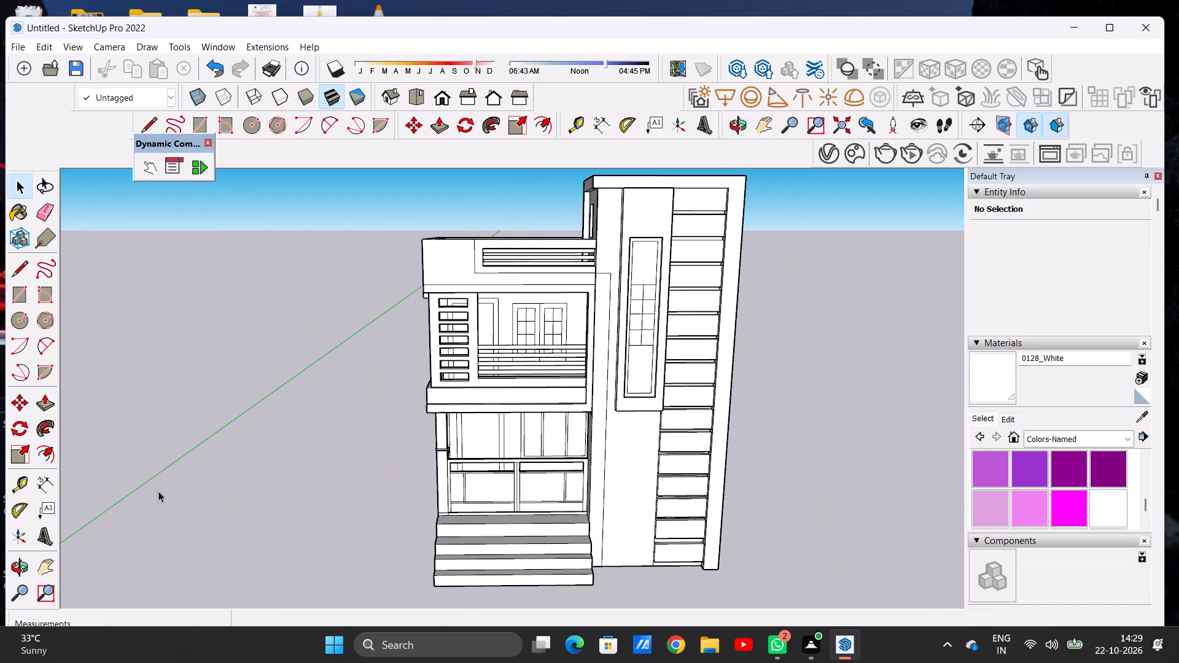
pyautogui.scroll(-7, 661, 407)
pyautogui.scroll(6, 776, 397)
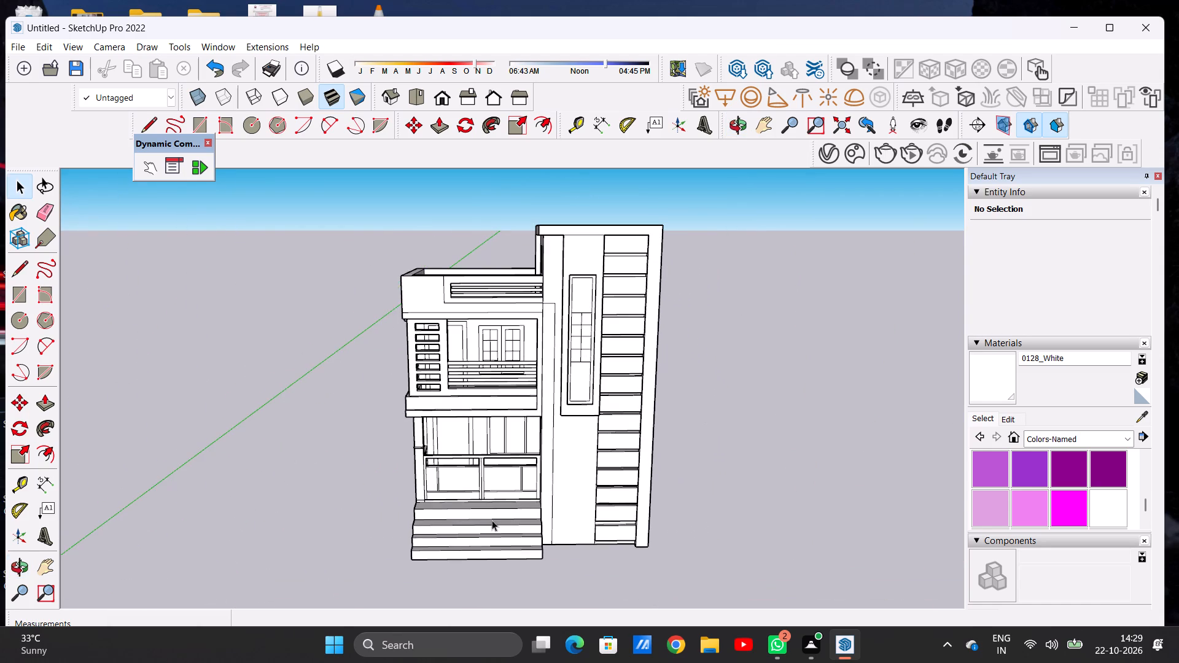
pyautogui.moveTo(492, 520); pyautogui.dragTo(489, 500, button='middle')
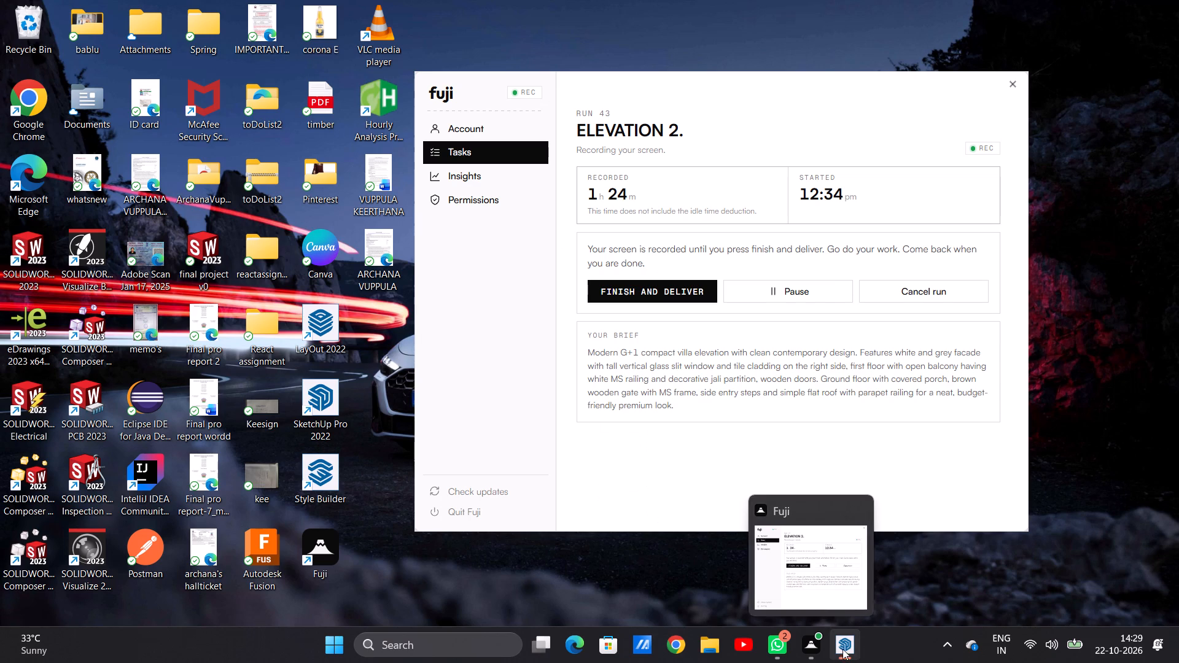
# Return to the house model and examine the front elevation, tower cladding strips, tall slit window and tower top.
pyautogui.click(830, 576)
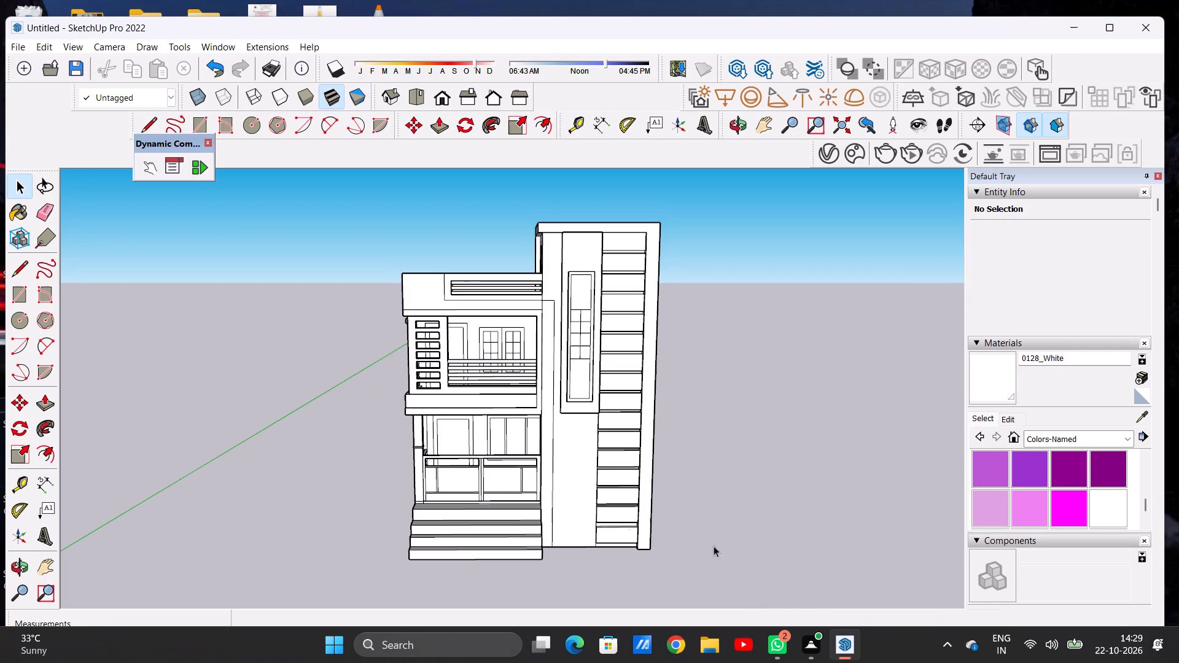
pyautogui.scroll(-6, 491, 478)
pyautogui.scroll(6, 490, 474)
pyautogui.middleClick(623, 432)
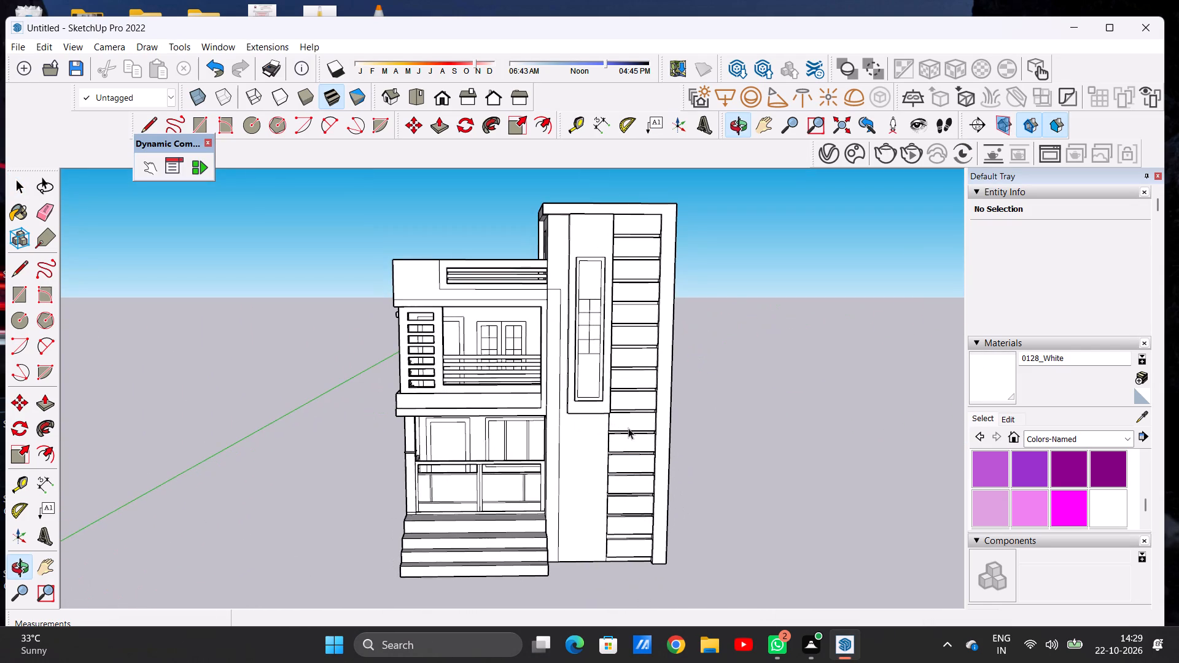
pyautogui.moveTo(575, 520); pyautogui.dragTo(680, 515, button='middle')
pyautogui.scroll(8, 620, 486)
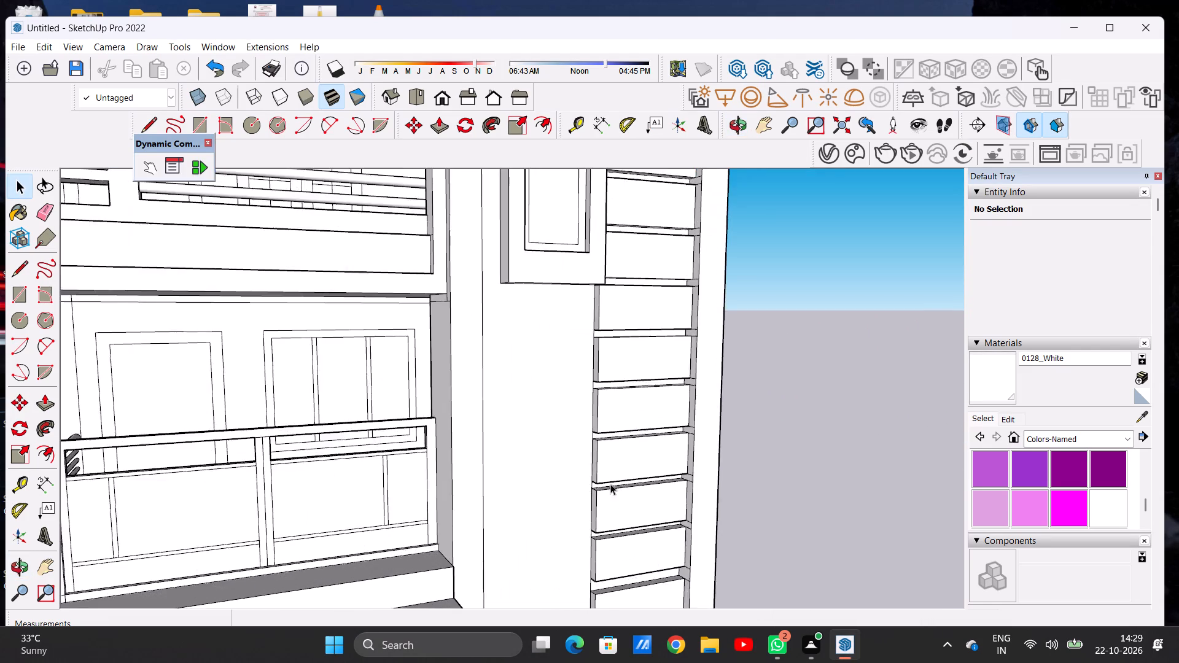
pyautogui.scroll(7, 610, 484)
pyautogui.scroll(-14, 586, 484)
pyautogui.scroll(-4, 524, 437)
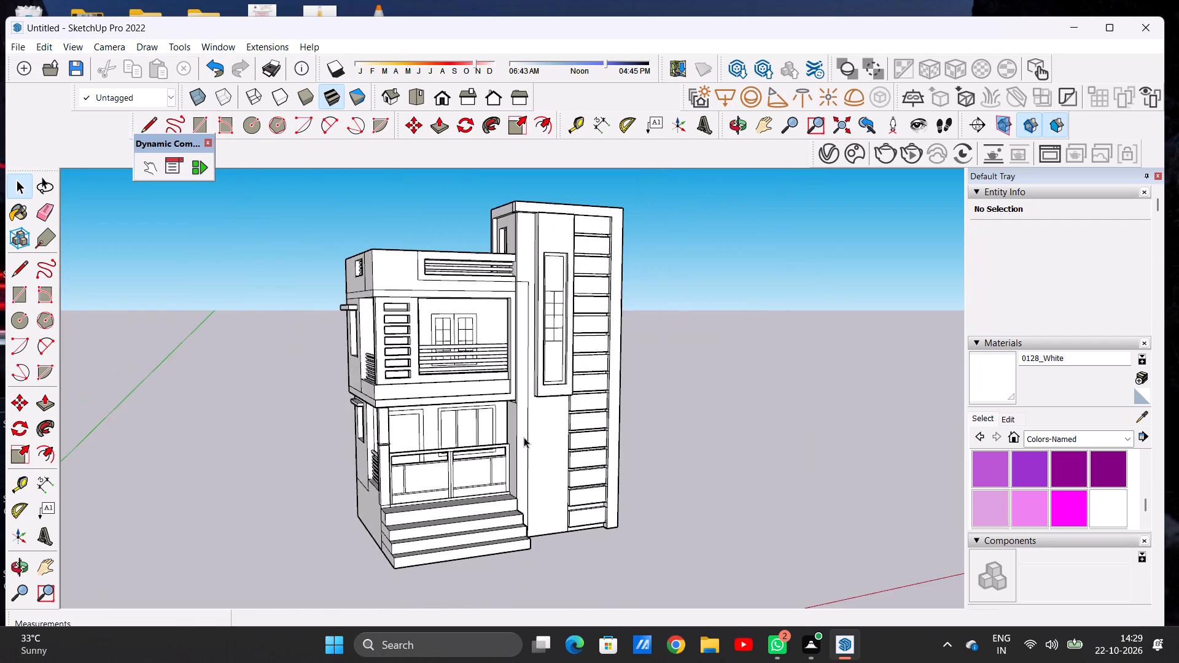
pyautogui.scroll(-3, 524, 437)
pyautogui.moveTo(637, 449); pyautogui.dragTo(519, 449, button='middle')
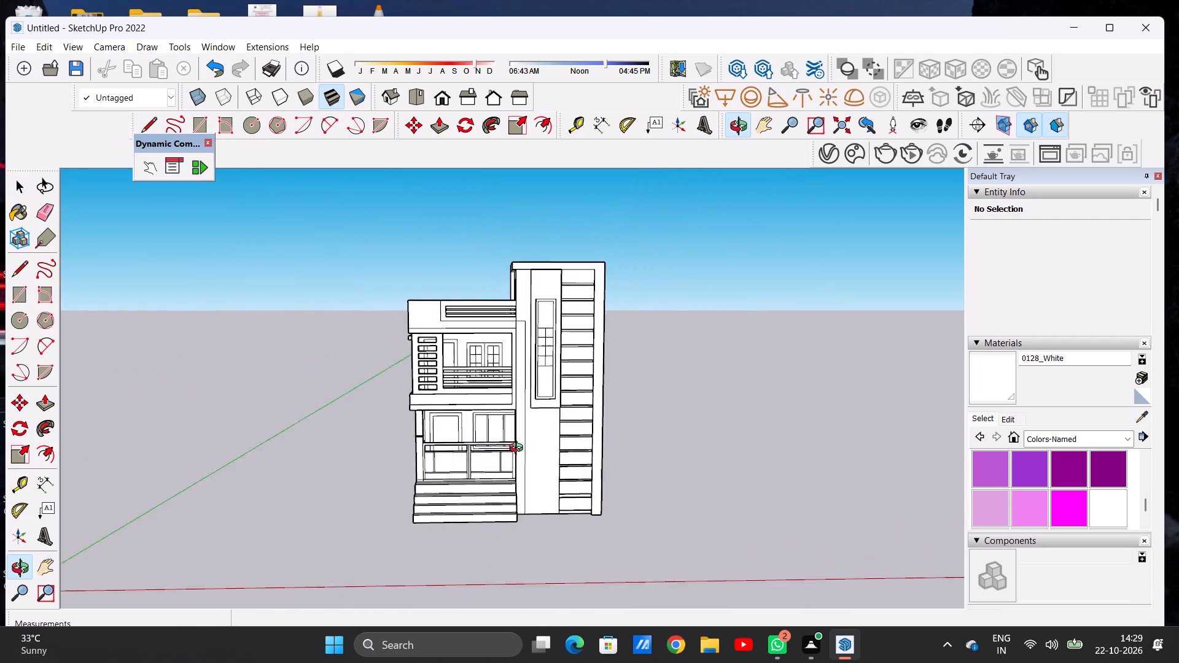
pyautogui.moveTo(519, 449); pyautogui.dragTo(300, 473, button='middle')
pyautogui.scroll(5, 568, 283)
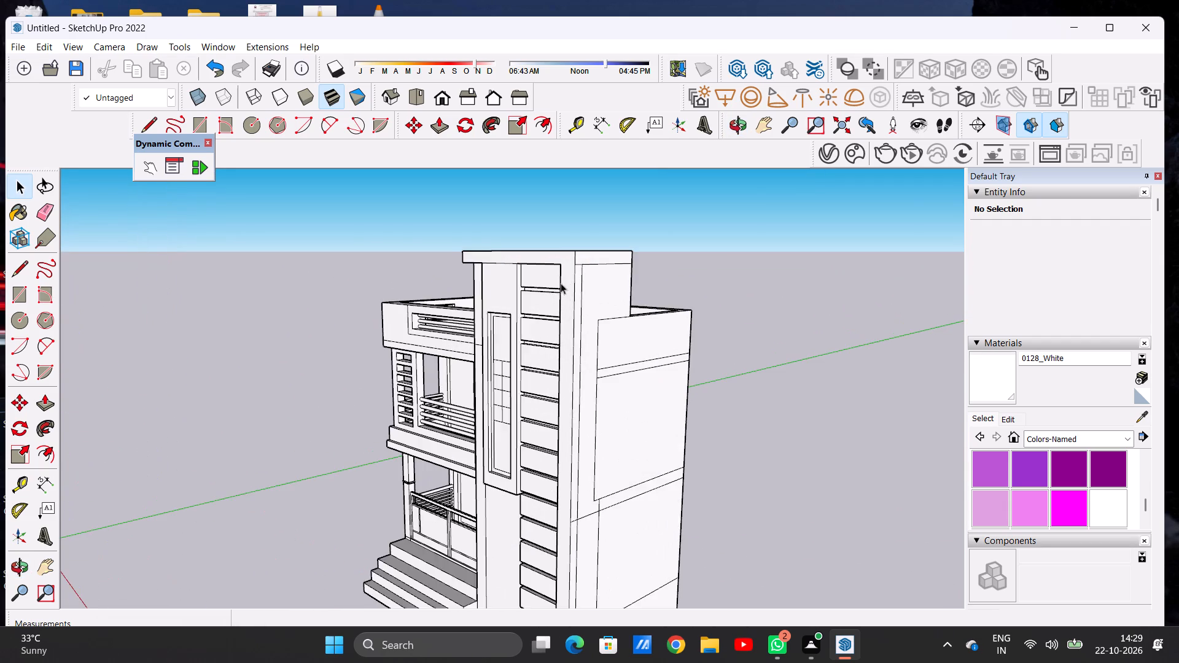
pyautogui.scroll(8, 540, 295)
pyautogui.moveTo(437, 315); pyautogui.dragTo(672, 320, button='middle')
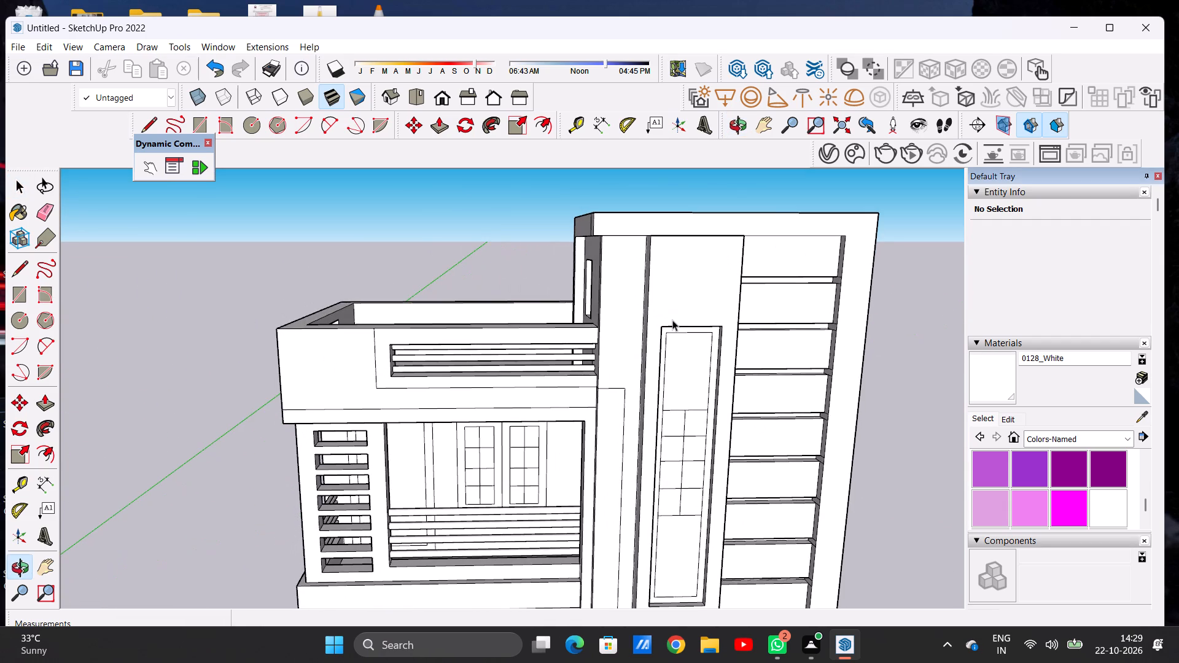
pyautogui.scroll(-11, 537, 358)
pyautogui.scroll(13, 625, 320)
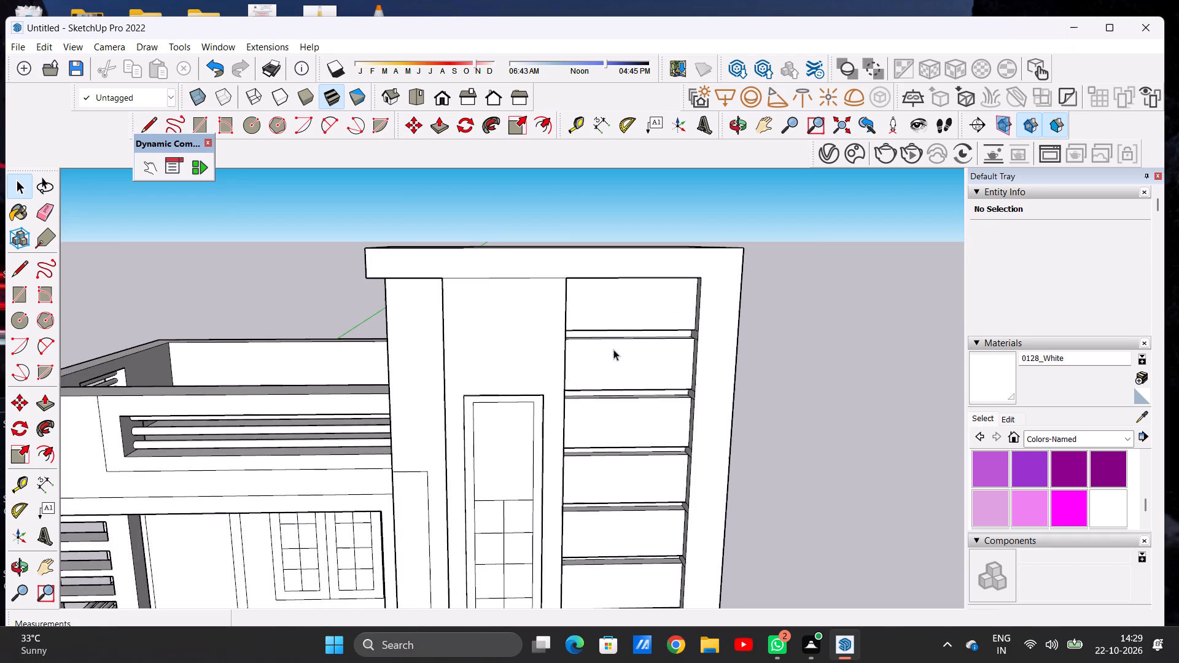
pyautogui.moveTo(613, 349); pyautogui.dragTo(583, 330, button='middle')
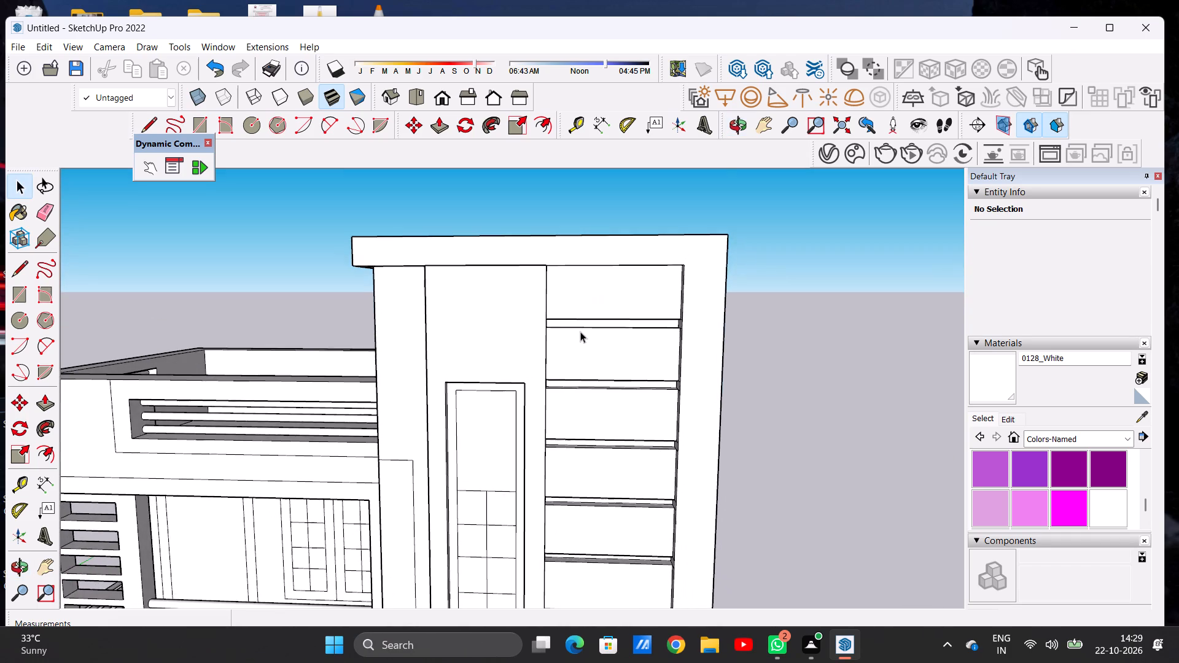
pyautogui.scroll(-8, 530, 354)
pyautogui.scroll(1, 530, 354)
pyautogui.scroll(-19, 530, 341)
pyautogui.scroll(8, 536, 437)
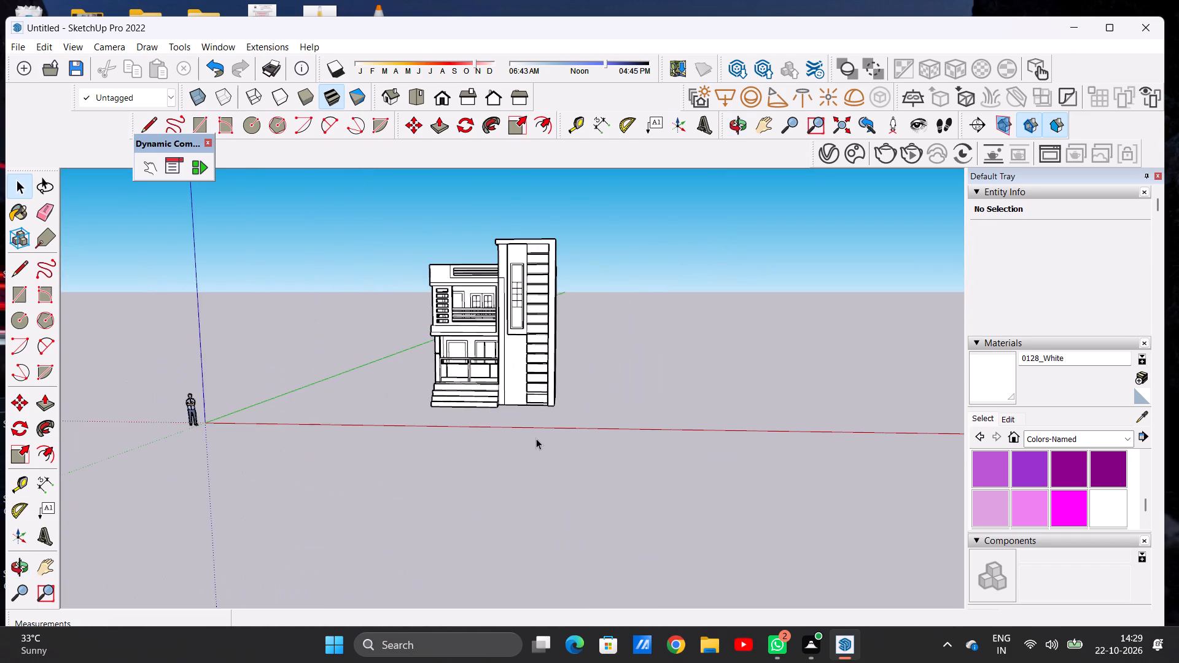
pyautogui.scroll(1, 514, 330)
pyautogui.scroll(-7, 513, 381)
pyautogui.scroll(14, 512, 324)
pyautogui.moveTo(530, 331); pyautogui.dragTo(599, 406, button='middle')
pyautogui.scroll(1, 601, 406)
pyautogui.scroll(-4, 544, 370)
pyautogui.scroll(3, 499, 325)
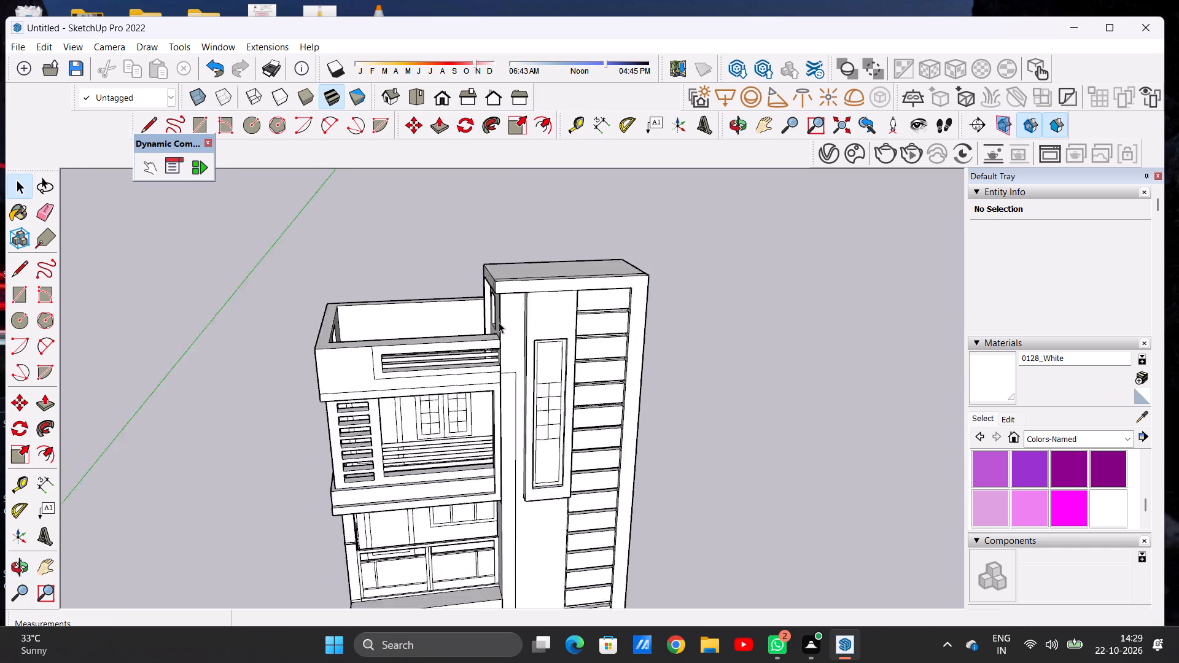
# Inspect the small recessed window on the tower's side wall above the roof parapet.
pyautogui.scroll(7, 499, 322)
pyautogui.moveTo(469, 316); pyautogui.dragTo(674, 282, button='middle')
pyautogui.scroll(5, 545, 287)
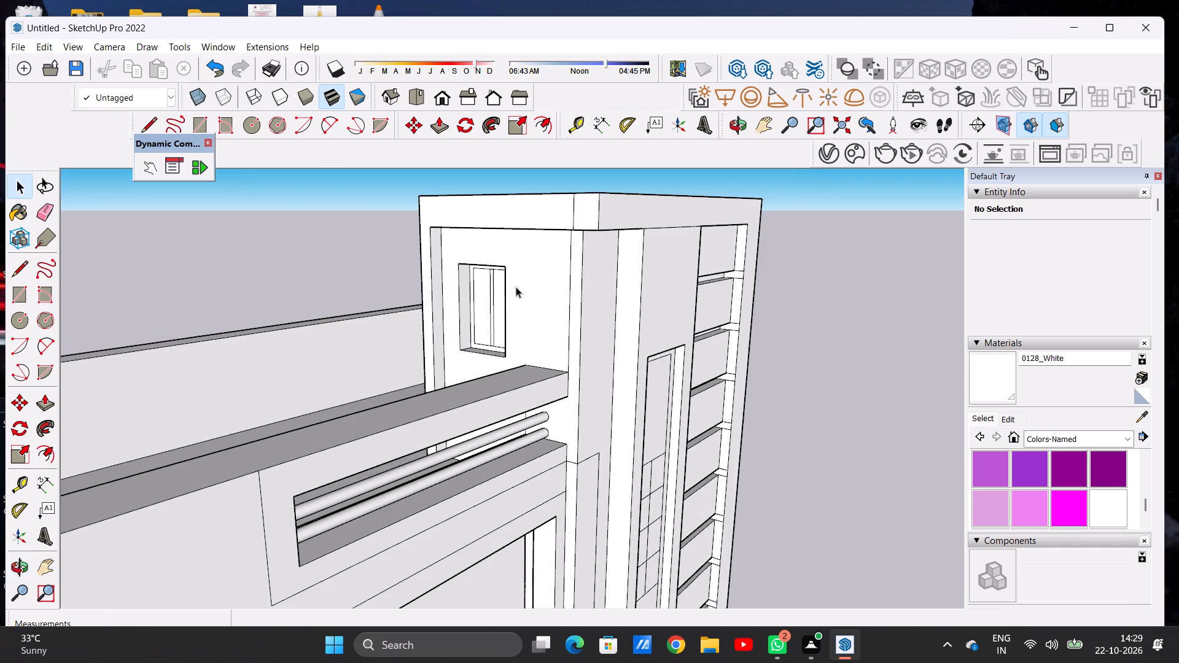
pyautogui.moveTo(430, 309); pyautogui.dragTo(504, 320, button='middle')
pyautogui.scroll(1, 502, 292)
pyautogui.scroll(-1, 502, 292)
pyautogui.scroll(1, 502, 292)
pyautogui.scroll(-1, 502, 292)
pyautogui.scroll(9, 502, 292)
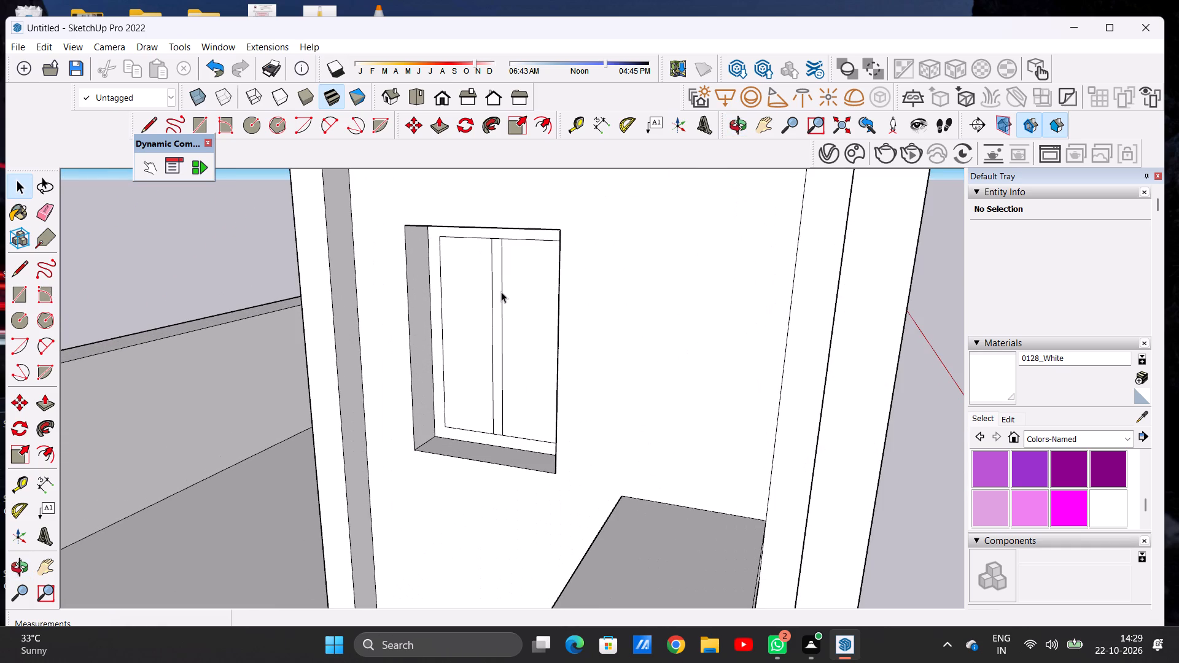
pyautogui.scroll(-12, 501, 292)
pyautogui.scroll(1, 495, 293)
pyautogui.scroll(-3, 494, 293)
pyautogui.scroll(1, 494, 293)
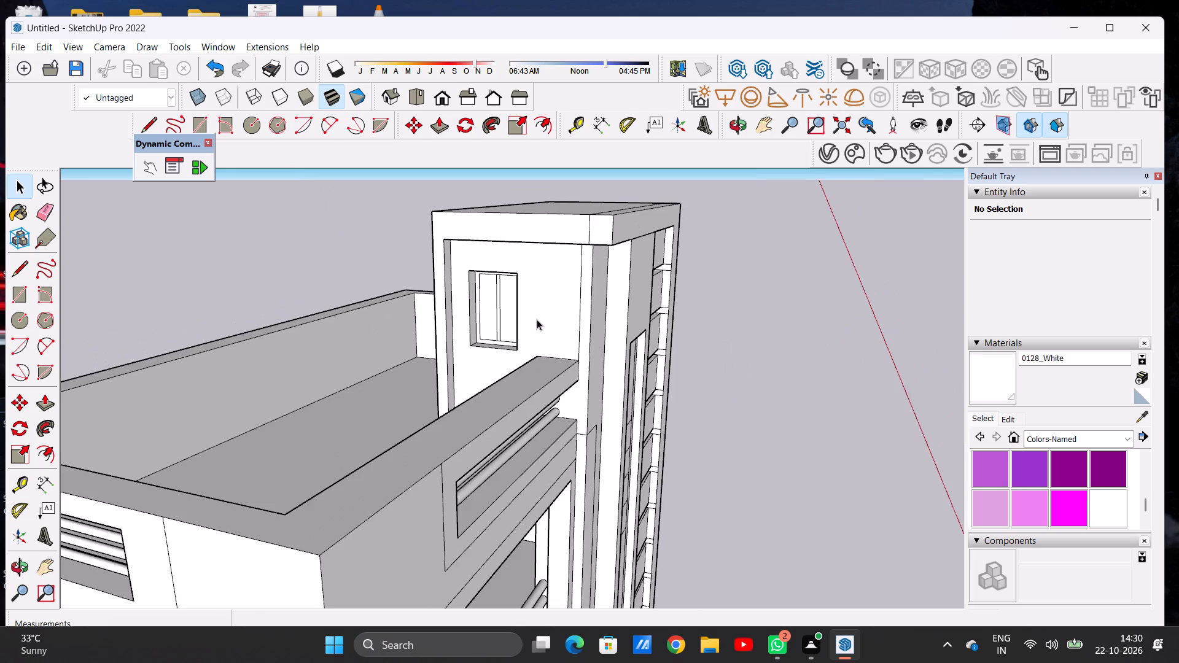
# Inspect the horizontal bars in the roof parapet's side and front openings.
pyautogui.moveTo(537, 320); pyautogui.dragTo(384, 336, button='middle')
pyautogui.scroll(-2, 439, 270)
pyautogui.scroll(1, 440, 270)
pyautogui.scroll(-11, 440, 270)
pyautogui.scroll(1, 454, 262)
pyautogui.scroll(-1, 454, 262)
pyautogui.scroll(1, 454, 262)
pyautogui.scroll(-2, 454, 262)
pyautogui.scroll(1, 347, 341)
pyautogui.scroll(-1, 347, 341)
pyautogui.scroll(2, 347, 341)
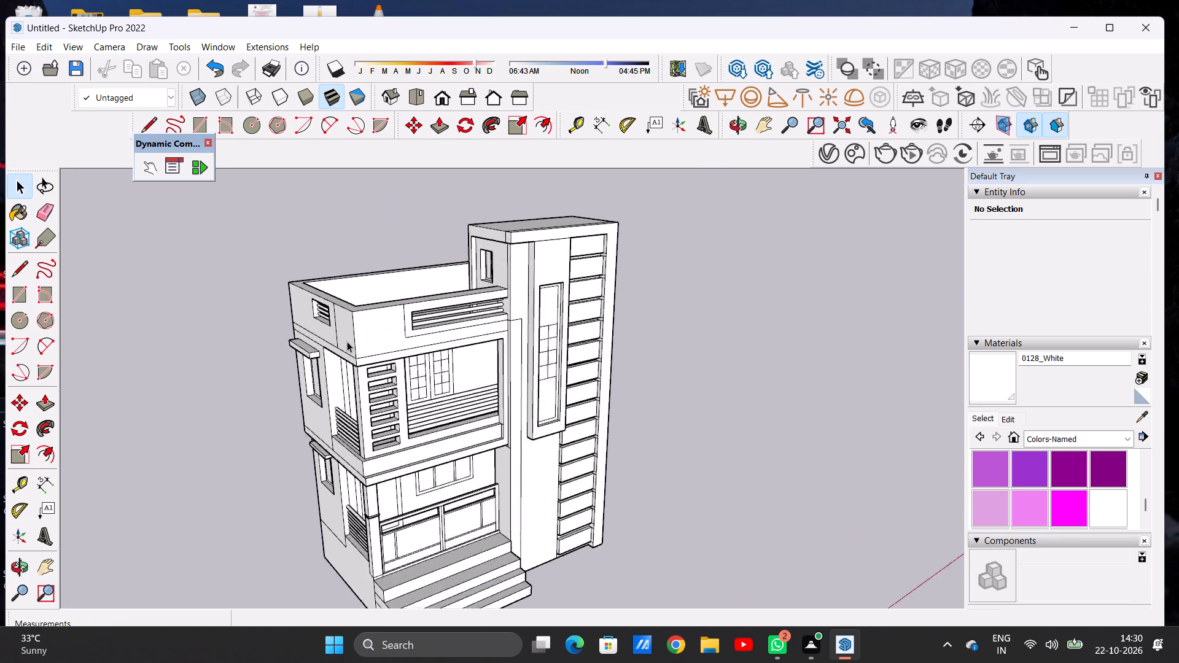
pyautogui.scroll(20, 347, 341)
pyautogui.moveTo(306, 294); pyautogui.dragTo(419, 273, button='middle')
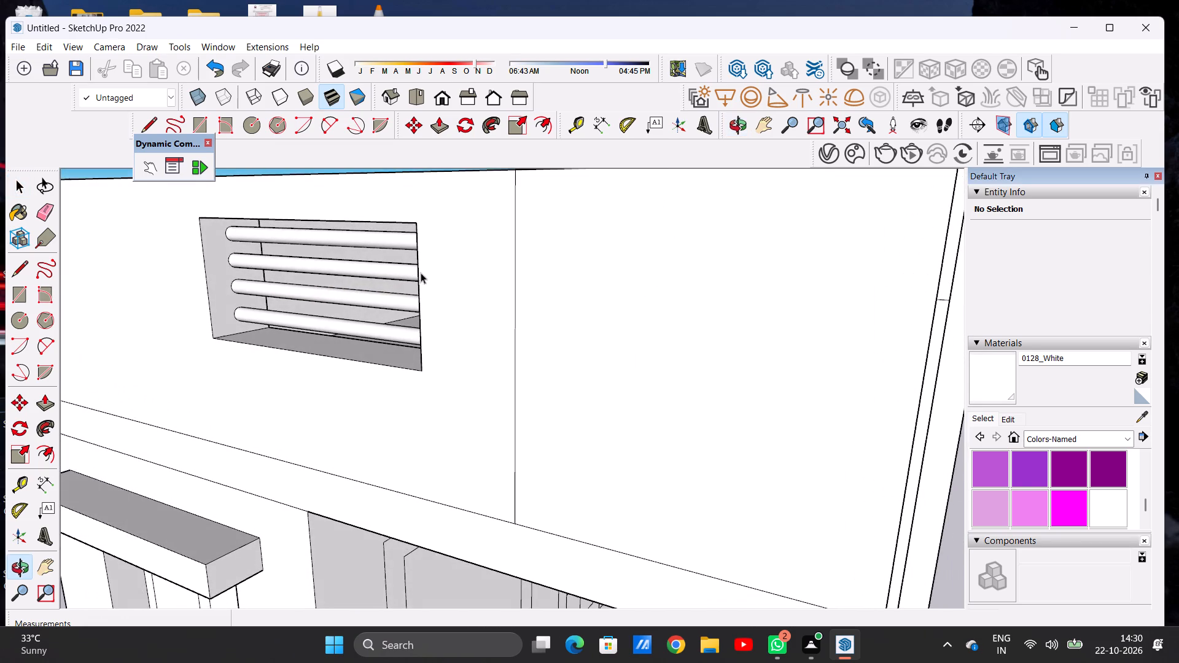
pyautogui.scroll(10, 310, 292)
pyautogui.scroll(-20, 310, 292)
pyautogui.scroll(-8, 310, 292)
pyautogui.scroll(1, 319, 323)
pyautogui.scroll(-8, 319, 323)
pyautogui.moveTo(512, 331); pyautogui.dragTo(250, 302, button='middle')
pyautogui.scroll(2, 682, 252)
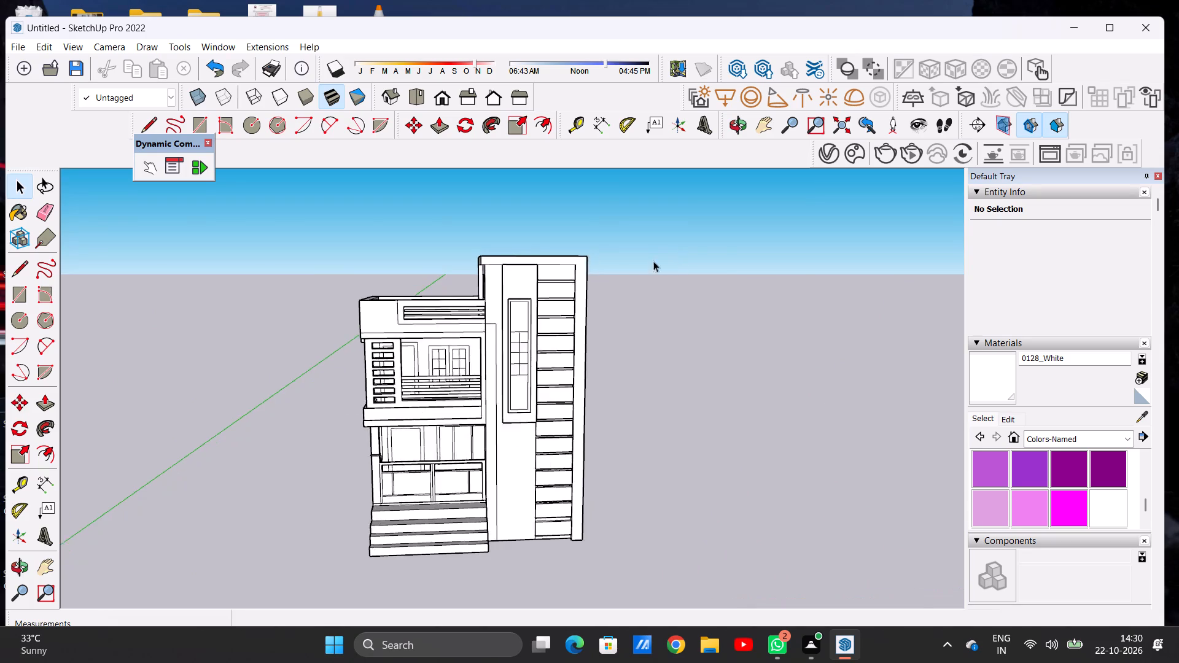
pyautogui.scroll(20, 653, 261)
pyautogui.scroll(1, 653, 261)
pyautogui.scroll(-1, 395, 319)
pyautogui.scroll(5, 395, 319)
pyautogui.scroll(-8, 395, 319)
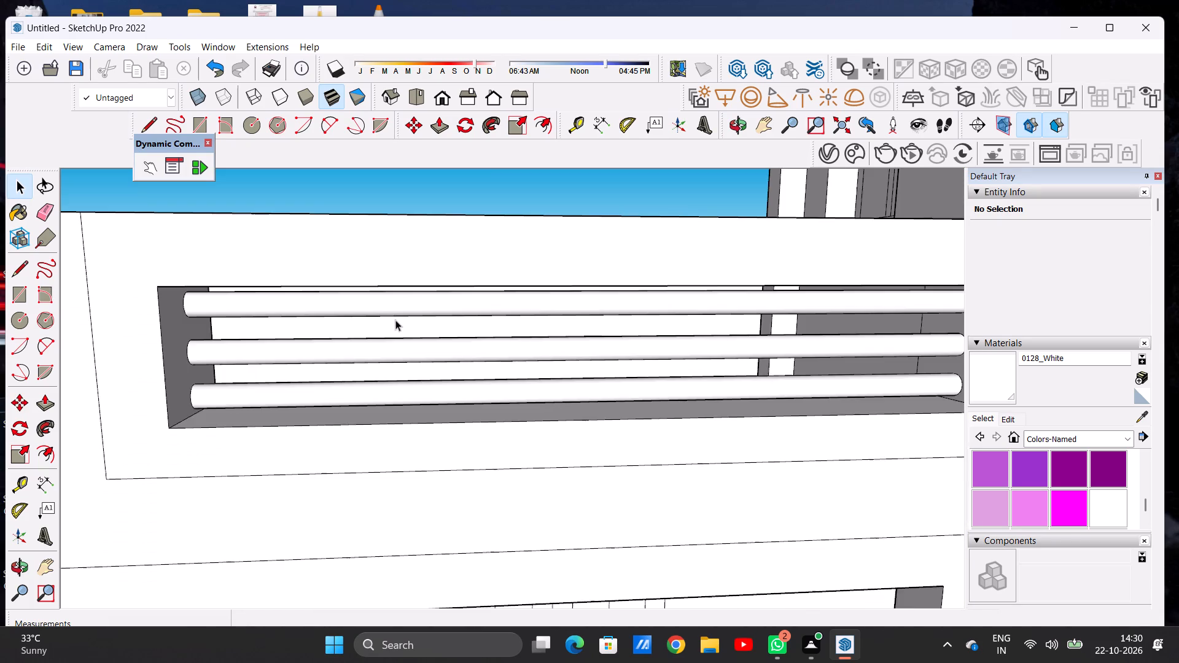
pyautogui.moveTo(466, 357); pyautogui.dragTo(644, 341, button='middle')
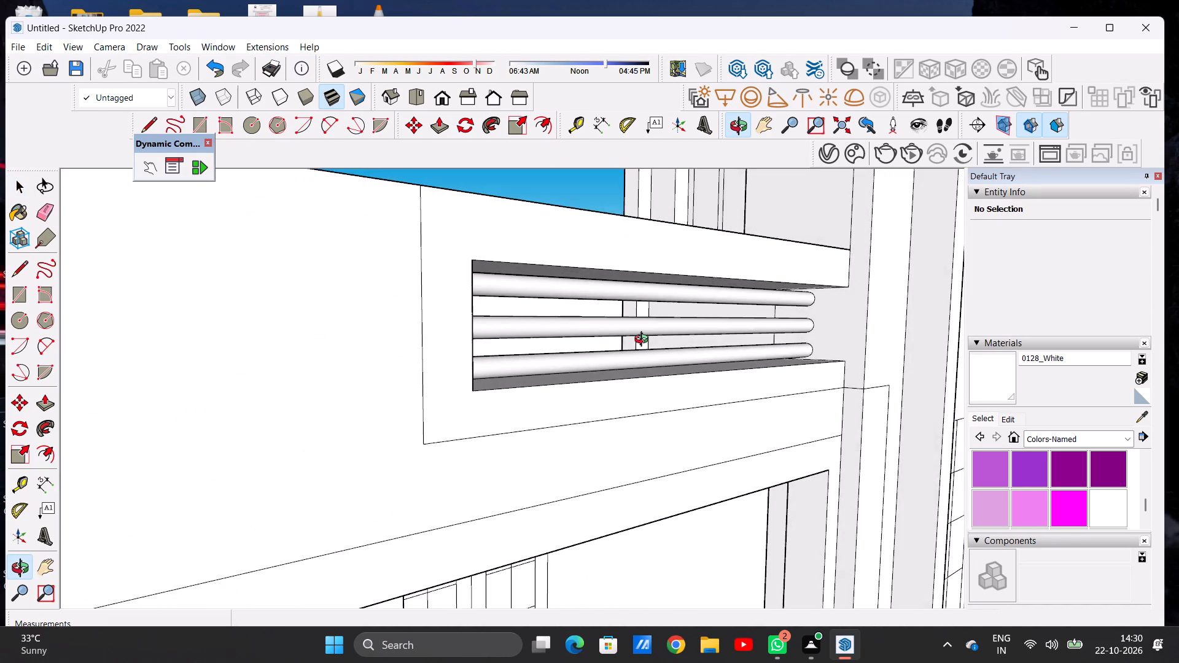
# Examine the front elevation from the roof parapet down to the porch's front railing.
pyautogui.moveTo(644, 341); pyautogui.dragTo(411, 342, button='middle')
pyautogui.scroll(-14, 495, 320)
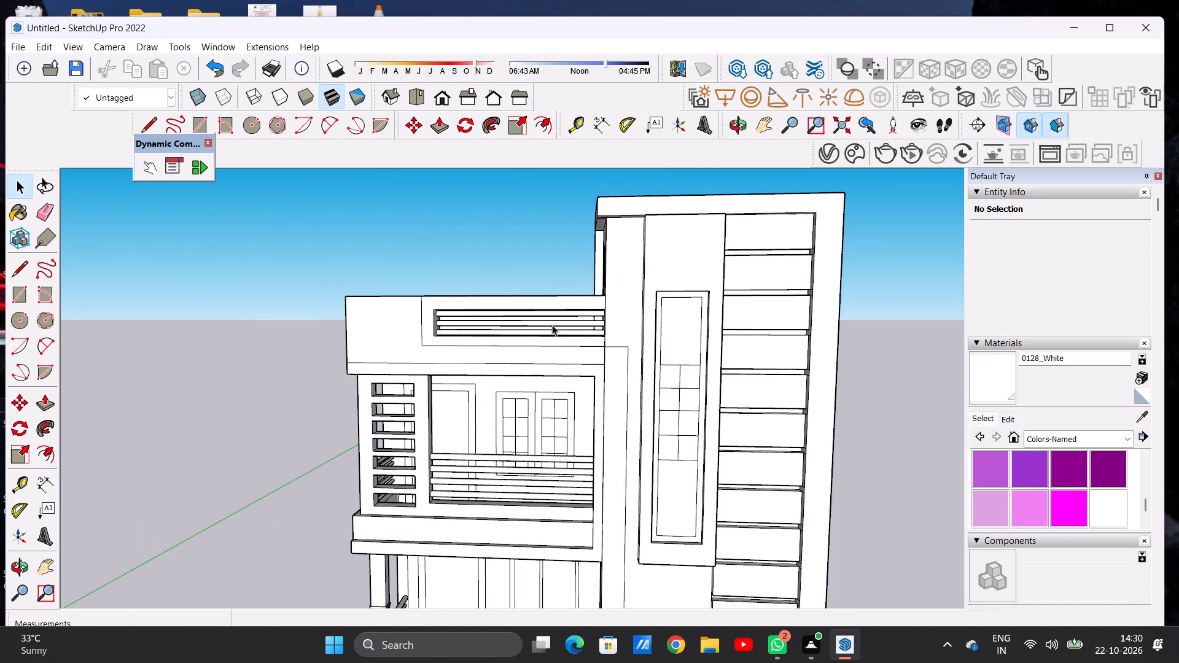
pyautogui.scroll(-5, 552, 325)
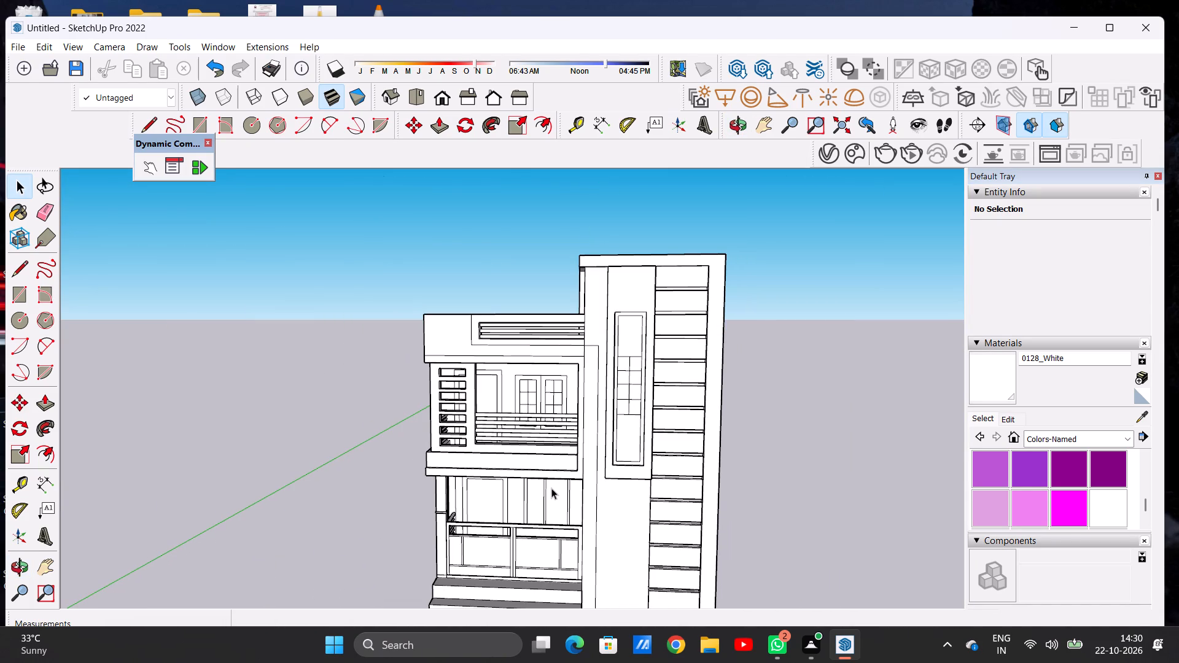
pyautogui.scroll(-7, 548, 488)
pyautogui.scroll(7, 539, 548)
pyautogui.scroll(1, 526, 498)
pyautogui.scroll(-1, 526, 497)
pyautogui.scroll(14, 525, 496)
# Draw a thin vertical handle rectangle, about 11 3/16 by 1 5/16 inches, on the porch railing's left panel near the centre post.
pyautogui.moveTo(524, 507); pyautogui.dragTo(542, 497, button='middle')
pyautogui.scroll(1, 542, 497)
pyautogui.scroll(-8, 381, 448)
pyautogui.scroll(7, 463, 477)
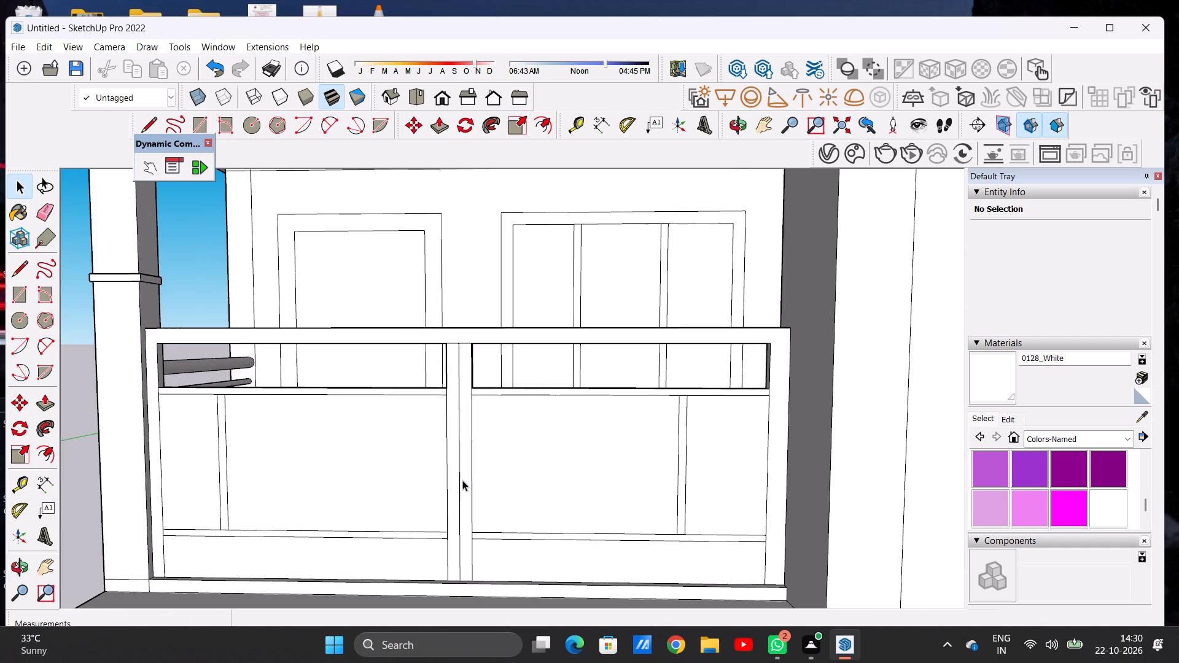
pyautogui.moveTo(462, 480); pyautogui.dragTo(474, 472, button='middle')
pyautogui.scroll(2, 474, 472)
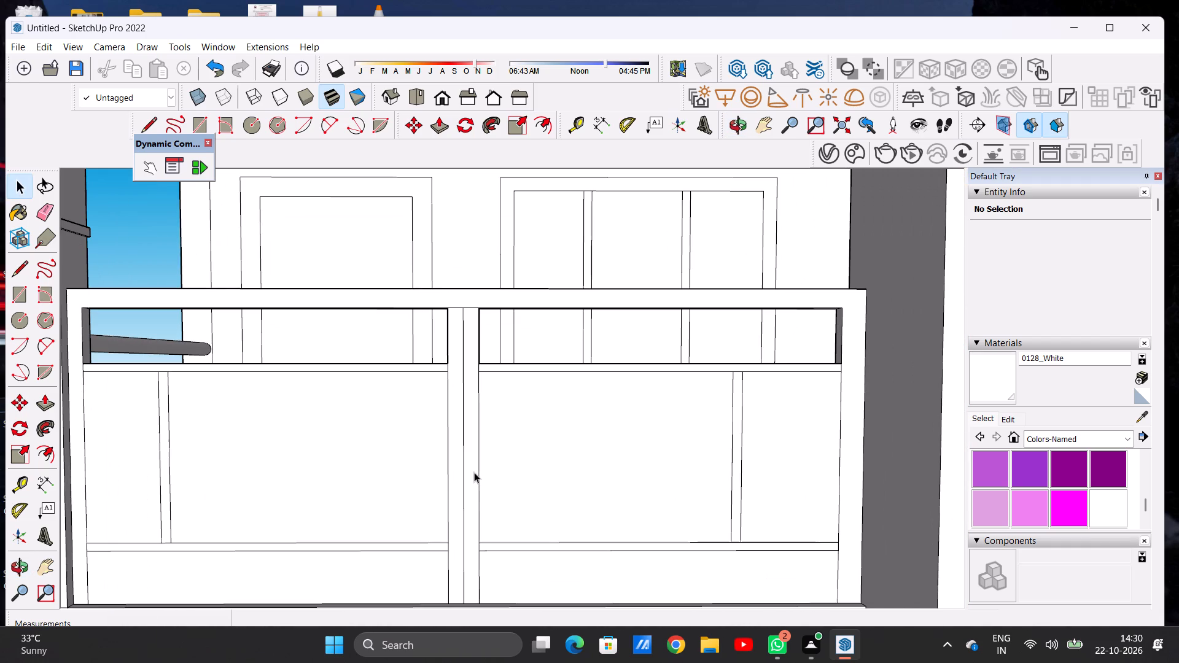
pyautogui.press('r')
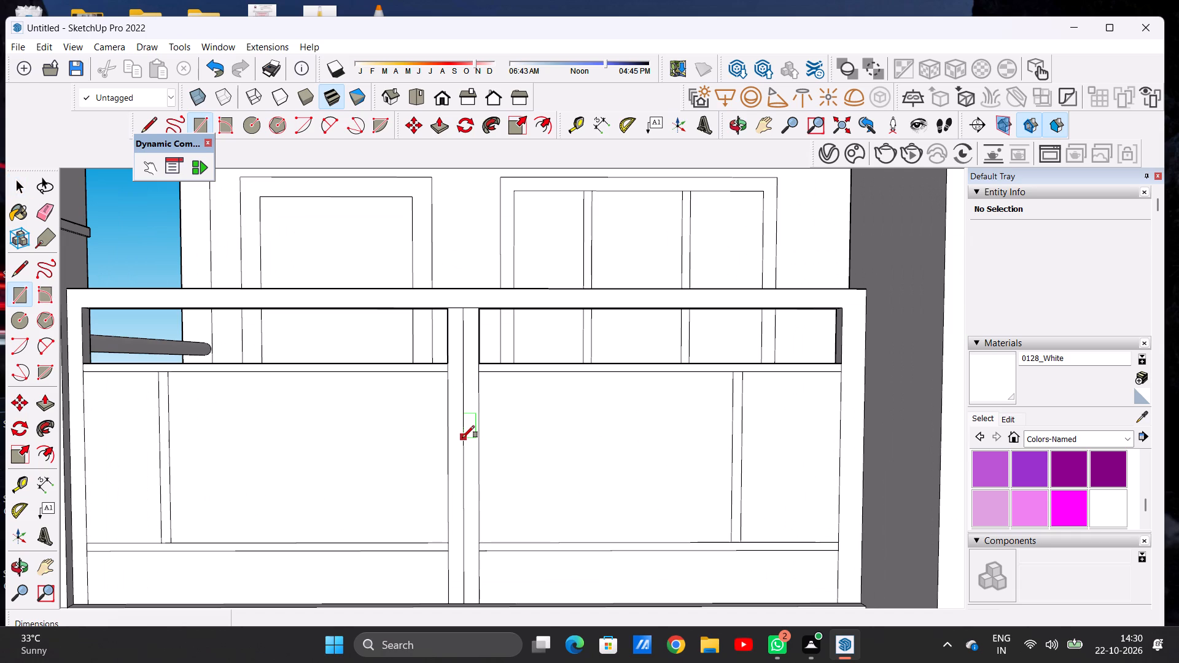
pyautogui.scroll(6, 462, 438)
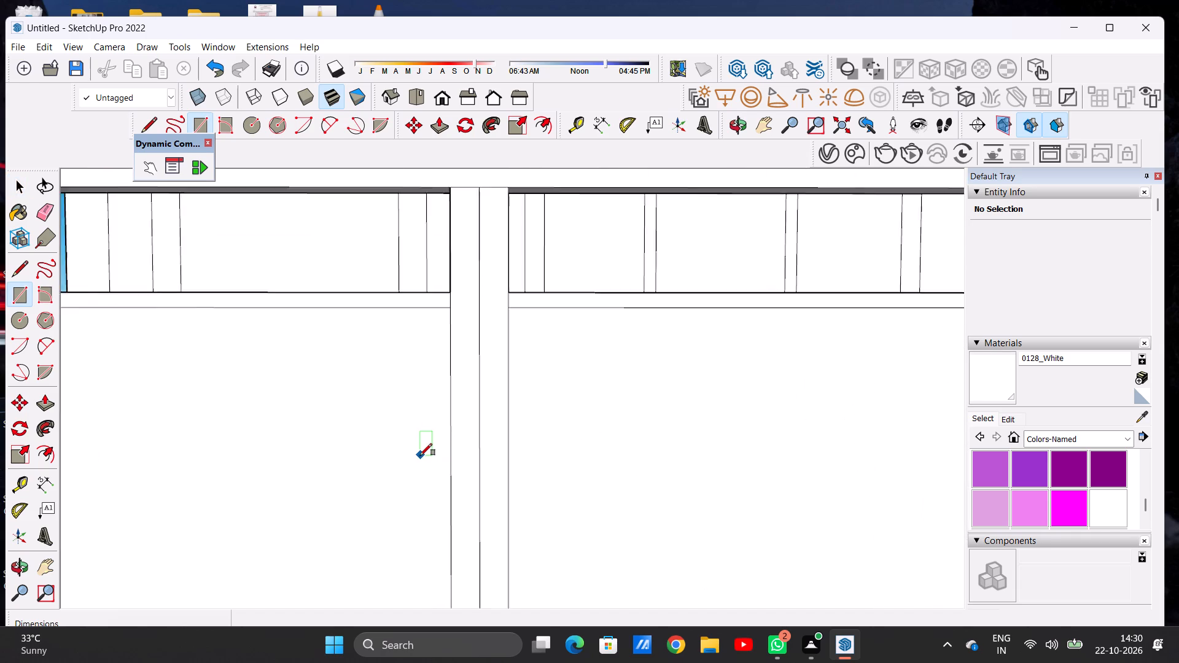
pyautogui.scroll(2, 420, 456)
pyautogui.click(421, 395)
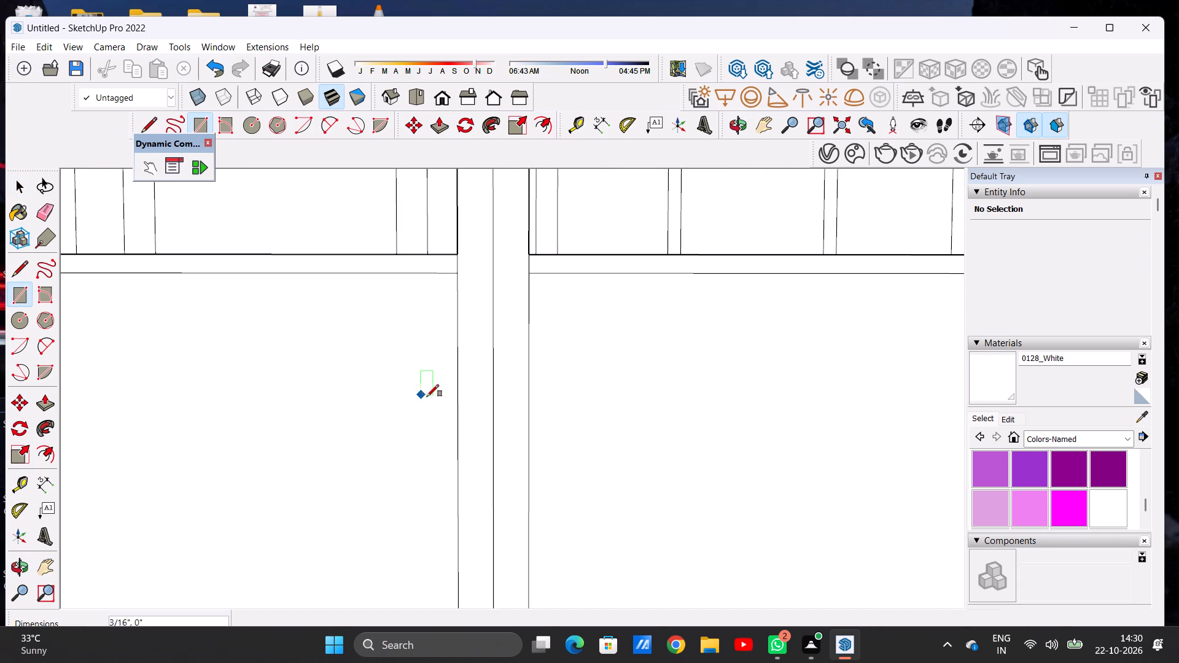
pyautogui.click(435, 397)
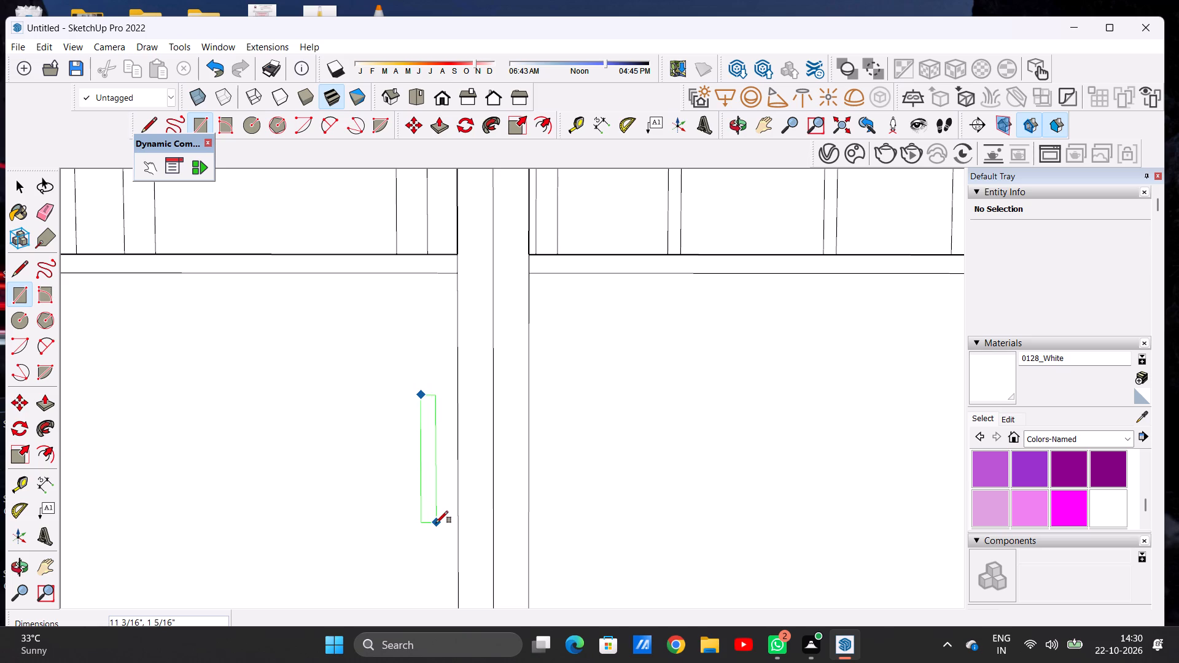
pyautogui.click(436, 523)
pyautogui.press('space')
# Move the handle rectangle about 1 3/16 inches horizontally towards the railing's centre post.
pyautogui.scroll(-14, 417, 475)
pyautogui.scroll(3, 425, 492)
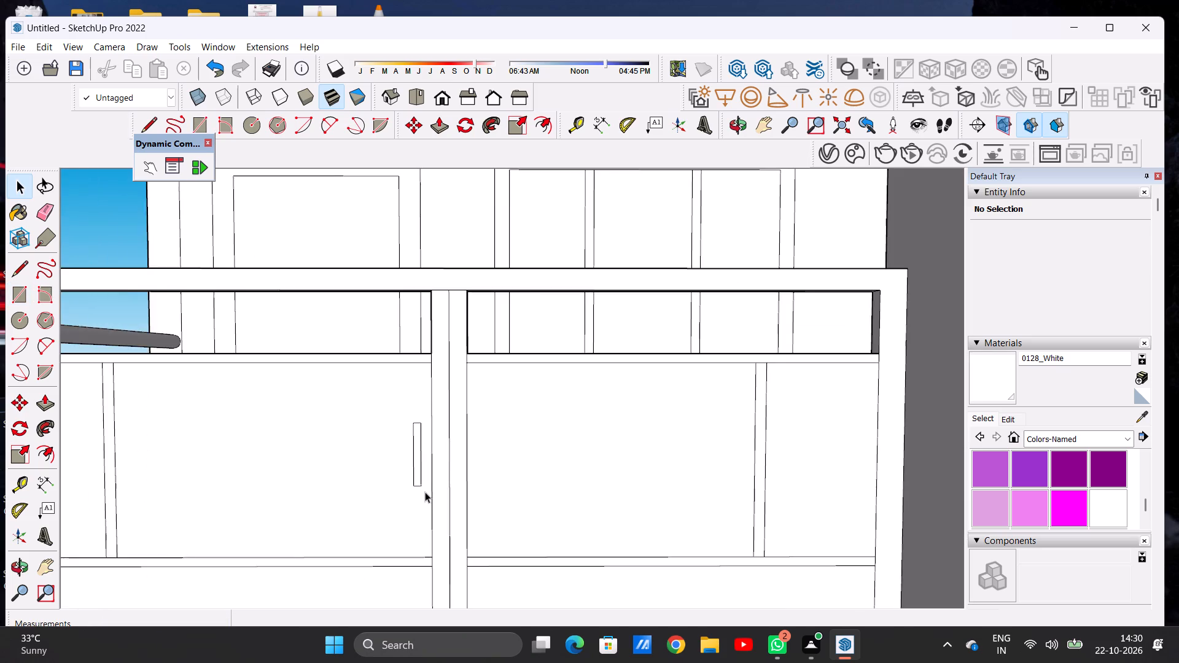
pyautogui.scroll(14, 425, 492)
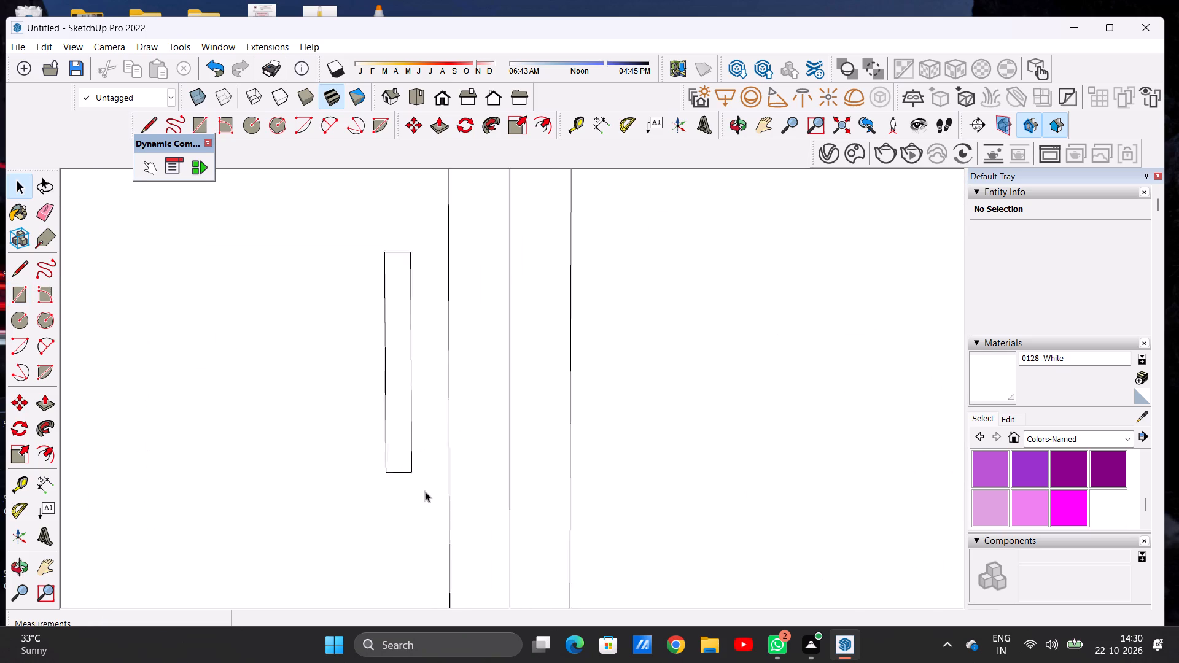
pyautogui.scroll(1, 425, 491)
pyautogui.doubleClick(396, 456)
pyautogui.press('m')
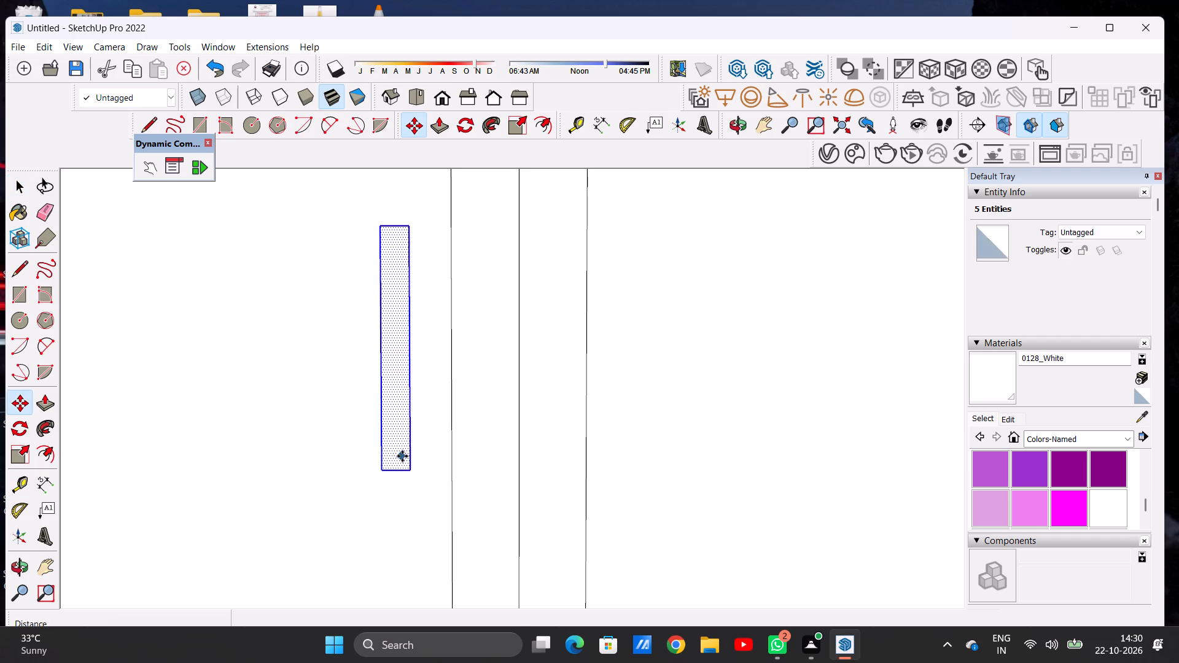
pyautogui.click(413, 470)
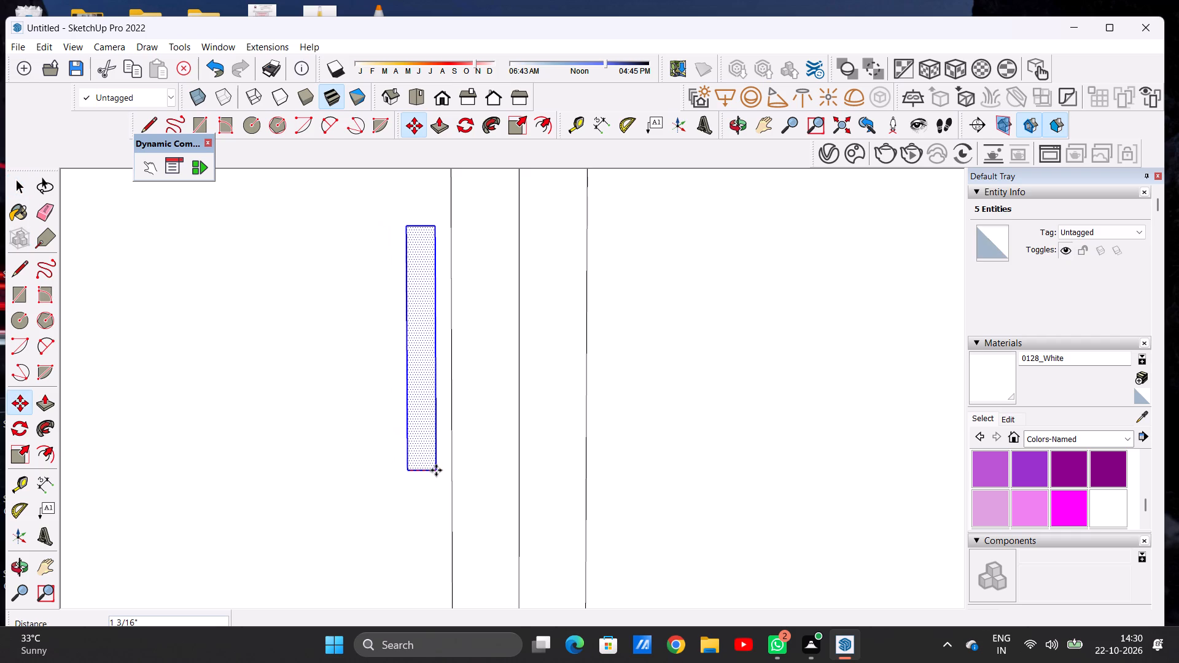
pyautogui.click(437, 470)
# Copy the handle rectangle about 8 11/16 inches across the centre post onto the railing's right panel.
pyautogui.click(437, 470)
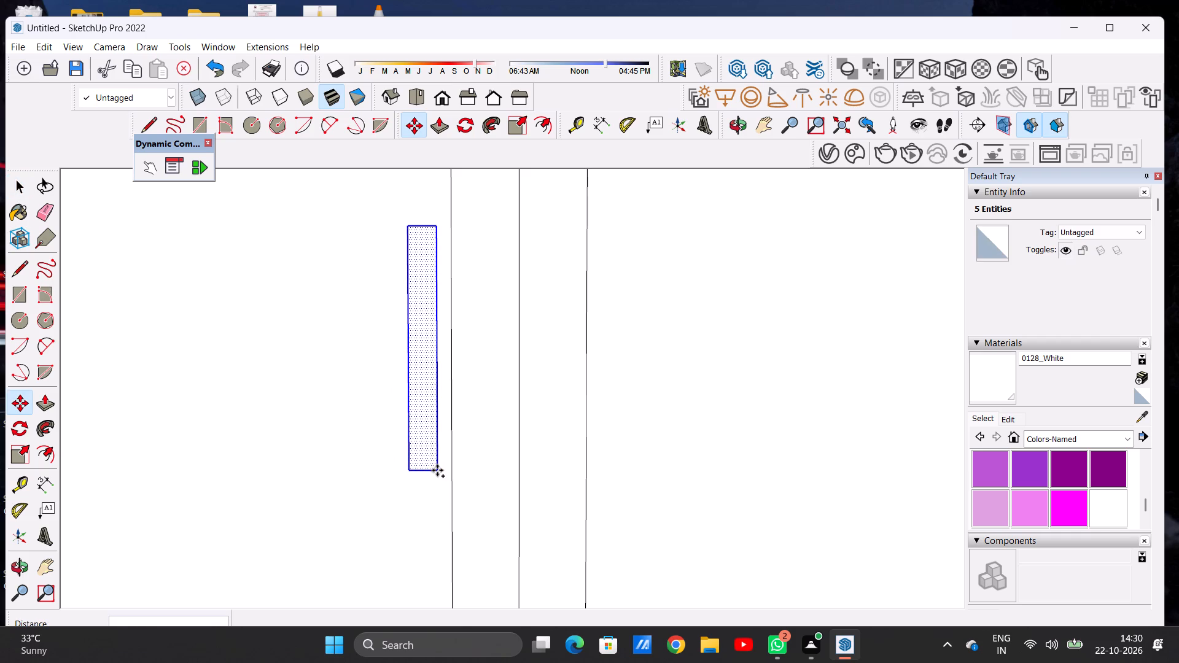
pyautogui.click(626, 470)
pyautogui.press('space')
pyautogui.scroll(-3, 504, 444)
pyautogui.scroll(2, 504, 444)
pyautogui.scroll(-20, 504, 444)
pyautogui.scroll(-5, 504, 444)
pyautogui.click(251, 426)
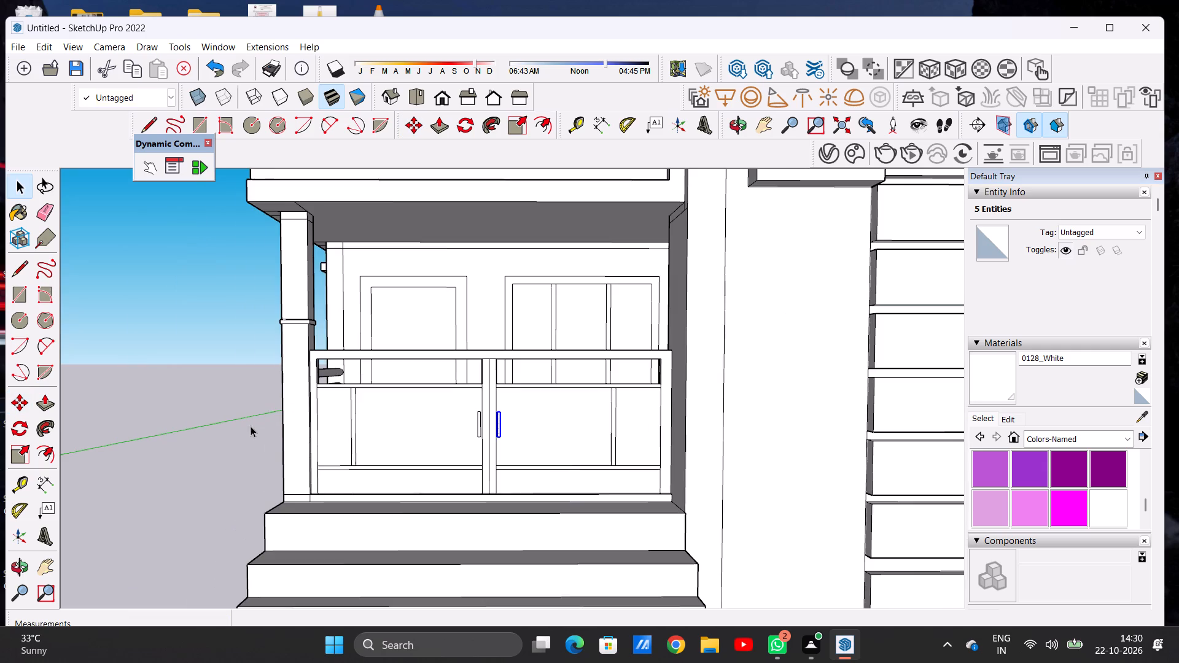
# Examine the two handle outlines beside the porch railing's centre post from the front and at an angle.
pyautogui.scroll(11, 502, 427)
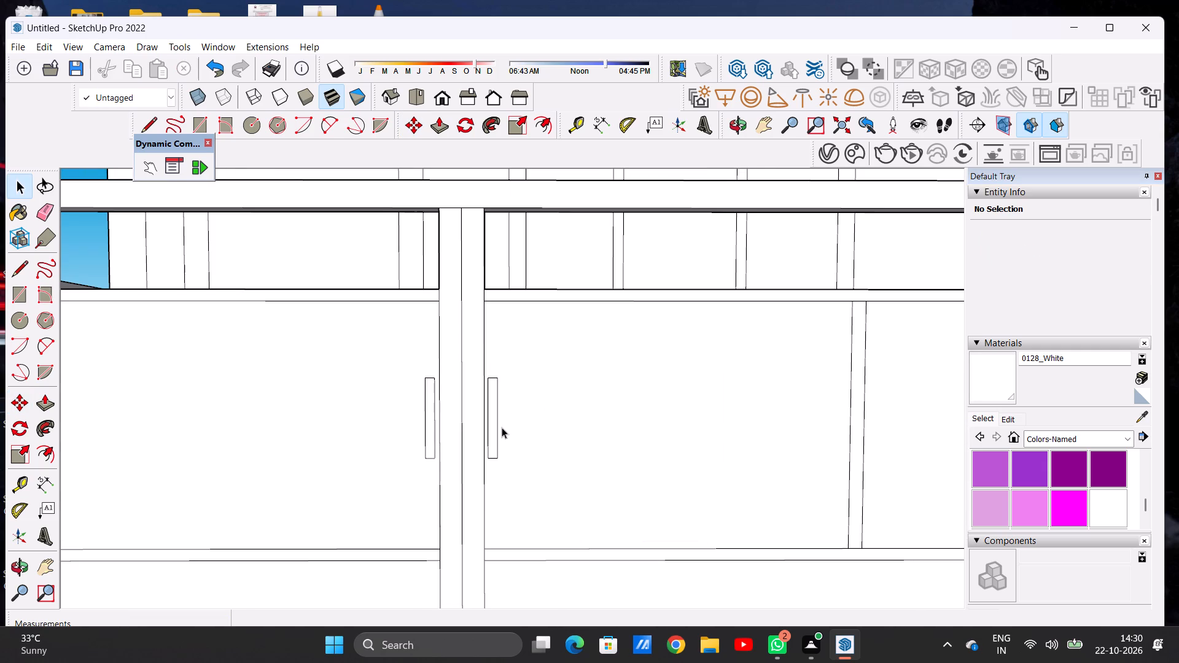
pyautogui.scroll(-19, 500, 428)
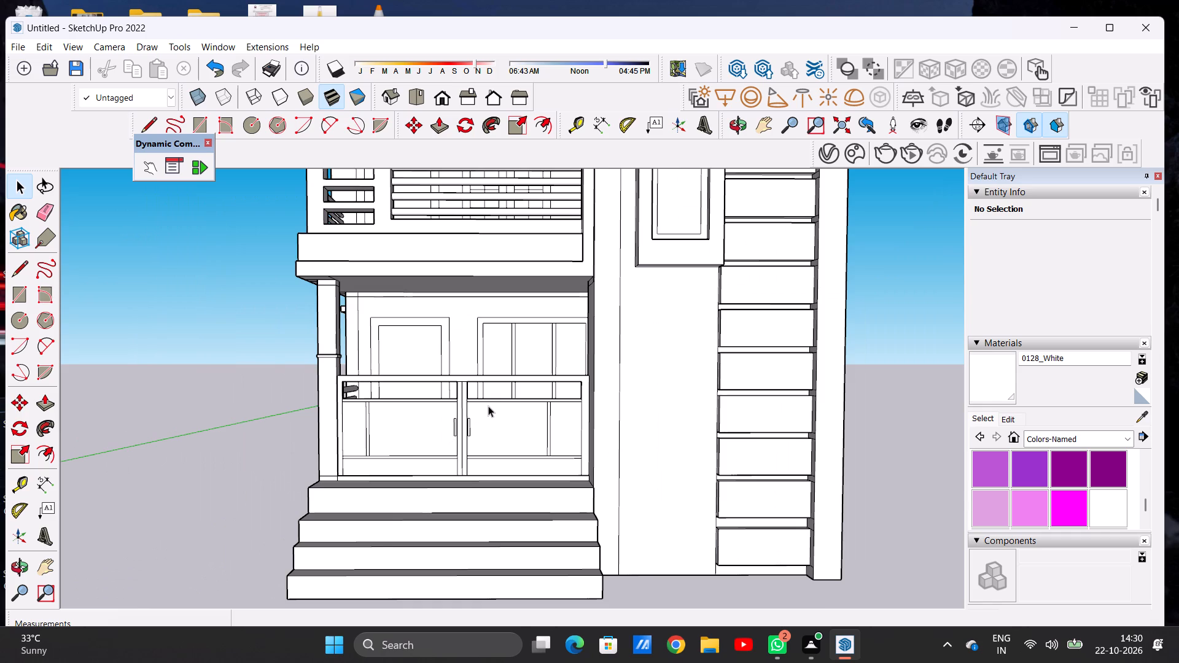
pyautogui.scroll(8, 469, 424)
pyautogui.moveTo(469, 424); pyautogui.dragTo(438, 513, button='middle')
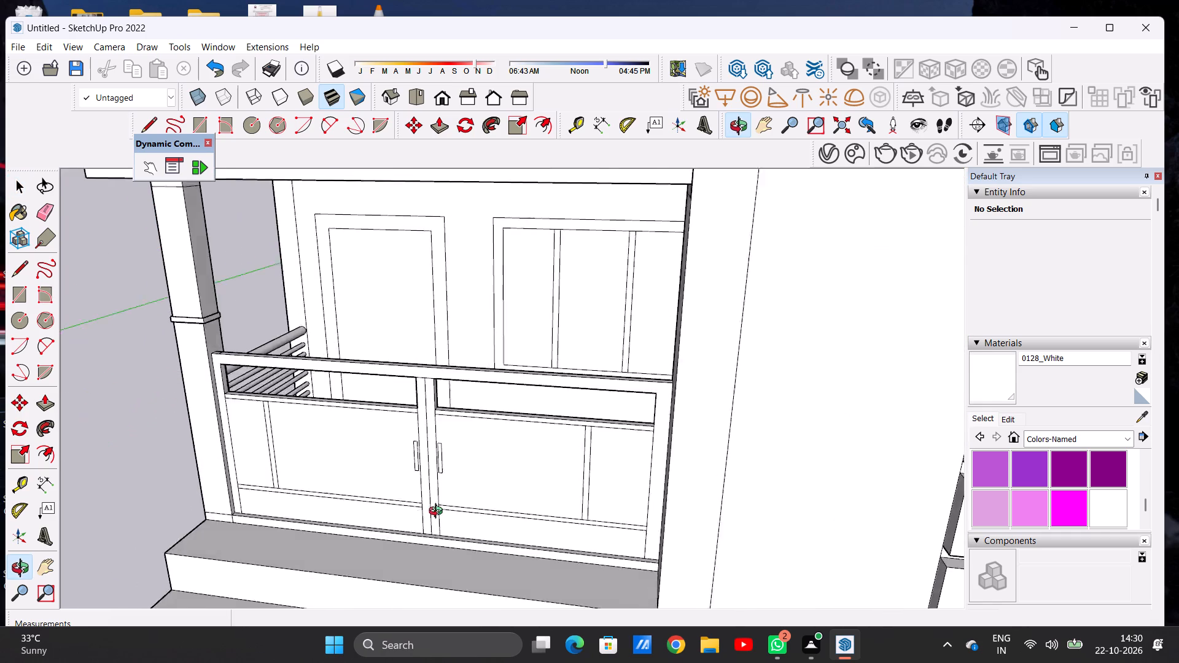
pyautogui.moveTo(438, 513); pyautogui.dragTo(485, 462, button='middle')
pyautogui.scroll(1, 456, 479)
pyautogui.scroll(-1, 456, 479)
pyautogui.scroll(6, 456, 479)
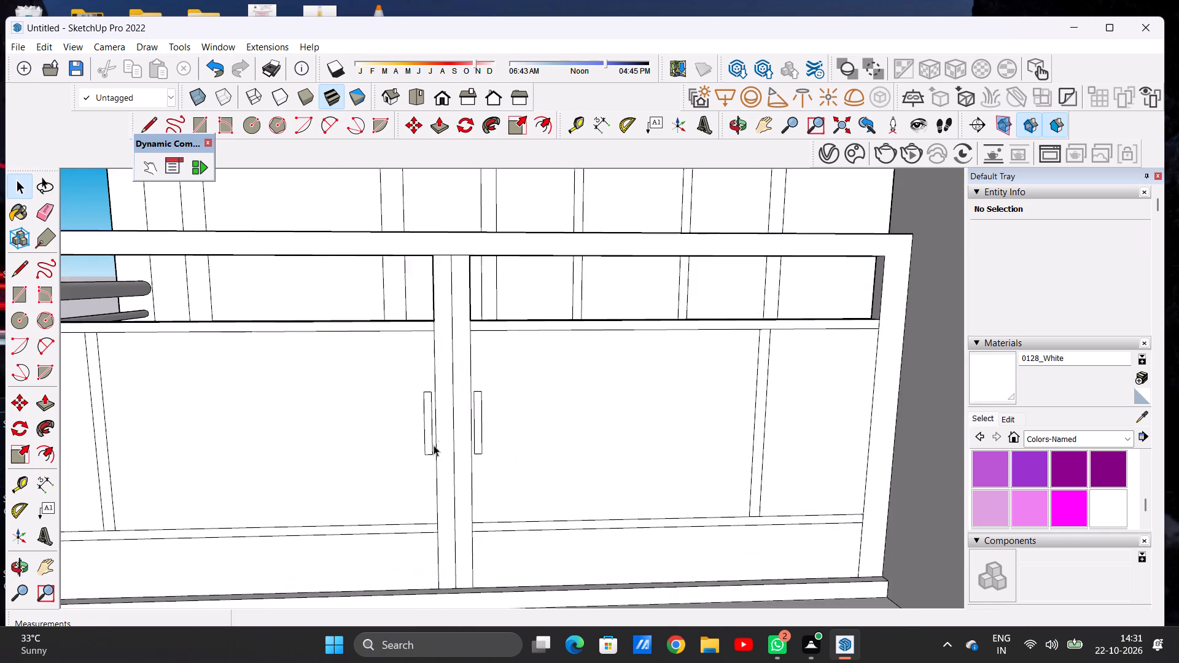
pyautogui.scroll(6, 442, 441)
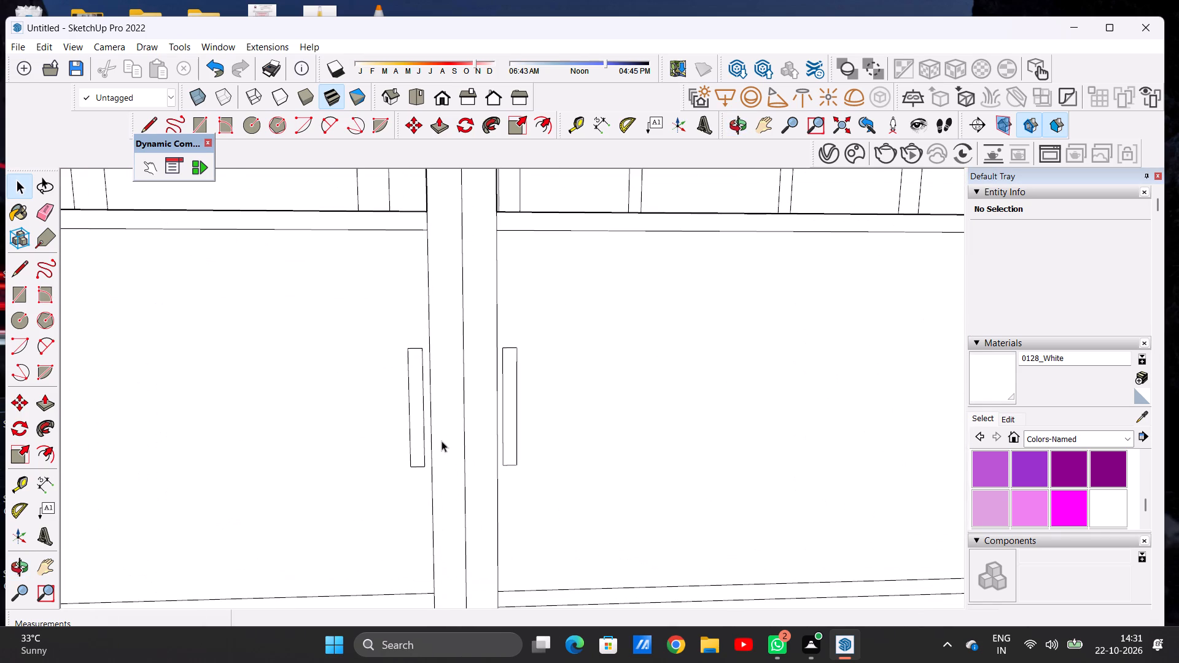
pyautogui.scroll(-4, 442, 441)
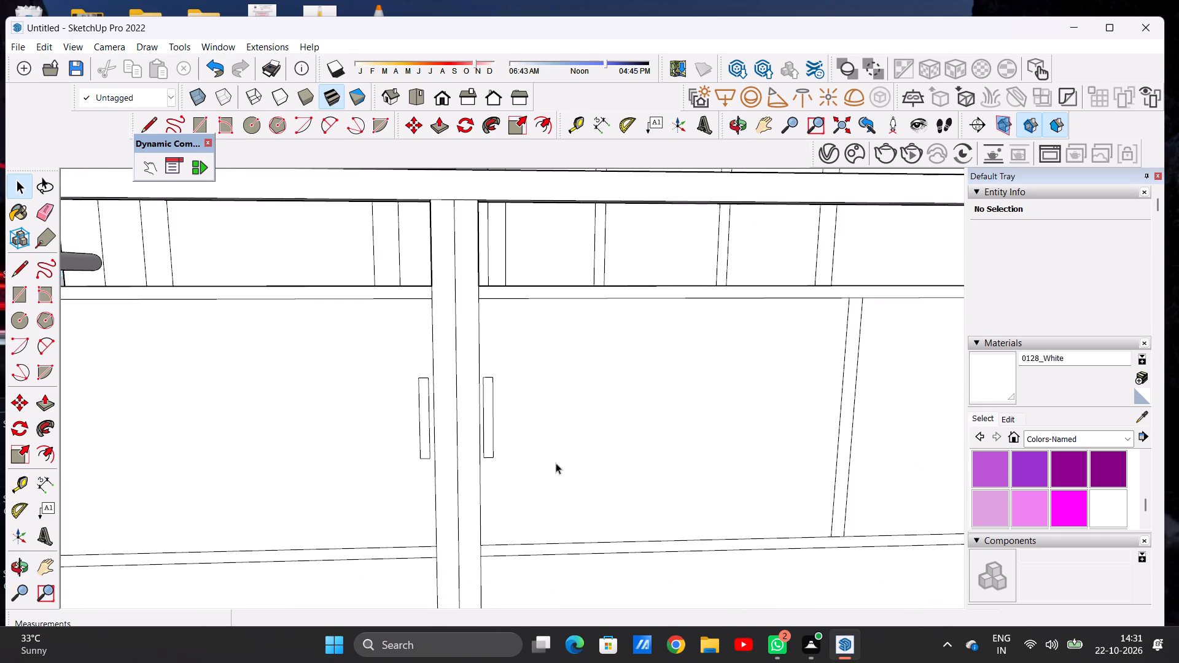
pyautogui.moveTo(556, 463); pyautogui.dragTo(613, 470, button='middle')
pyautogui.scroll(-6, 553, 390)
pyautogui.scroll(2, 421, 441)
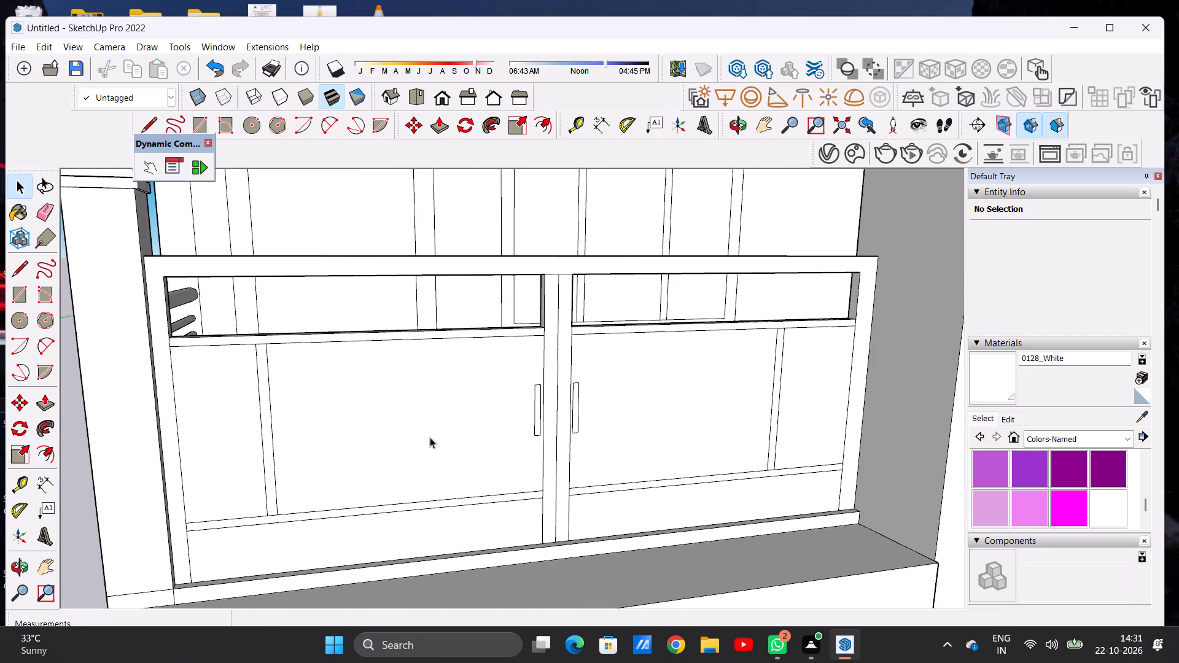
# Extrude both handle rectangles on the porch railing outwards by about 13/16 inch.
pyautogui.scroll(4, 430, 437)
pyautogui.scroll(5, 621, 386)
pyautogui.press('p')
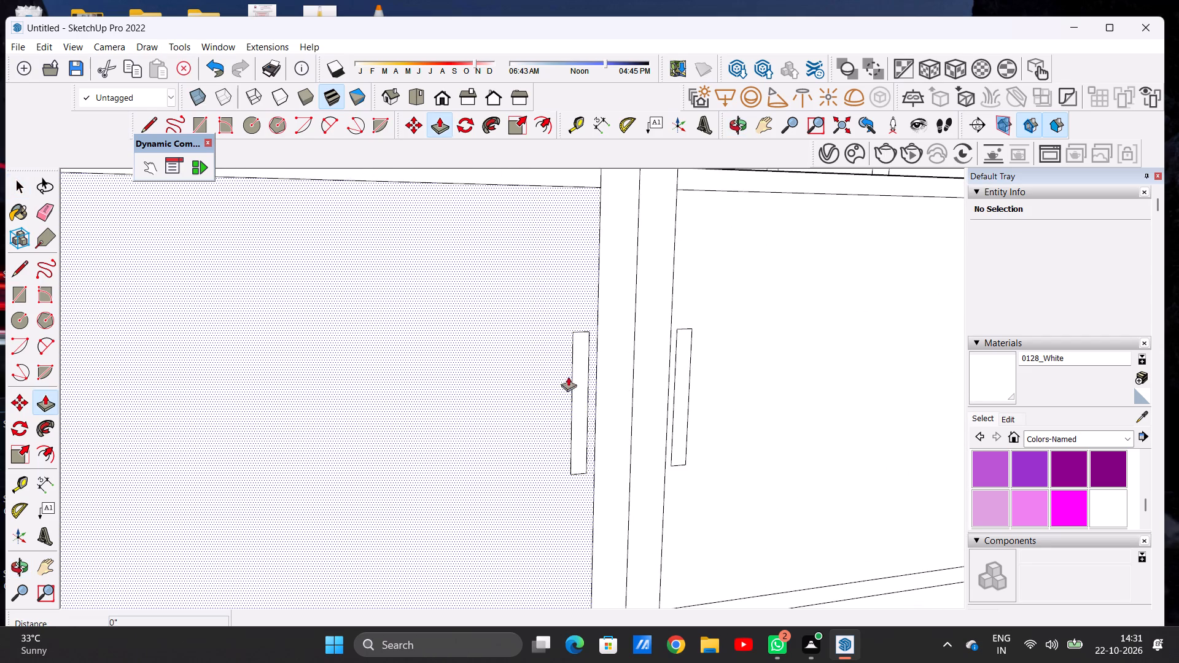
pyautogui.moveTo(547, 404); pyautogui.dragTo(585, 431, button='middle')
pyautogui.scroll(6, 587, 354)
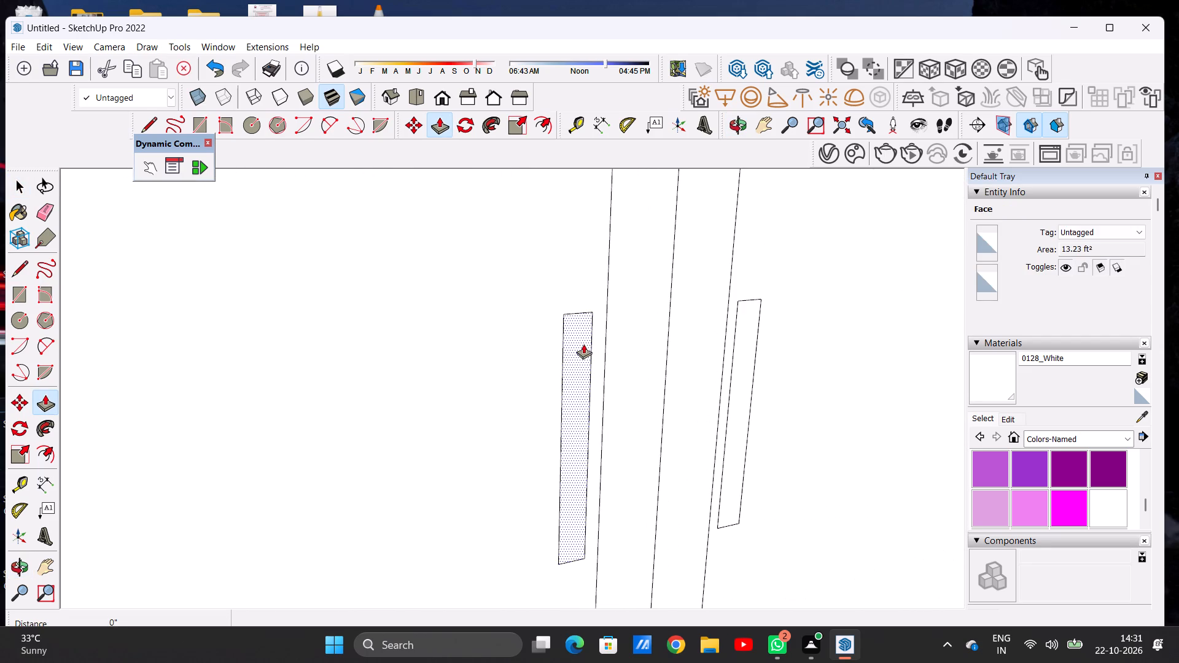
pyautogui.click(582, 343)
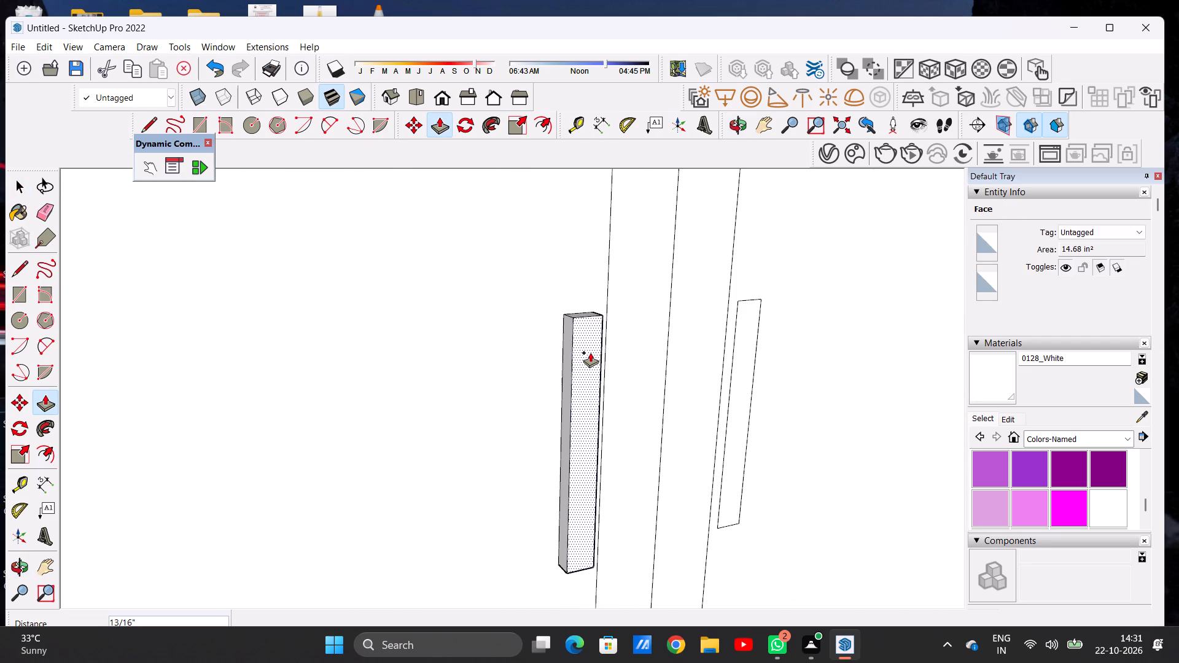
pyautogui.click(590, 352)
pyautogui.click(752, 311)
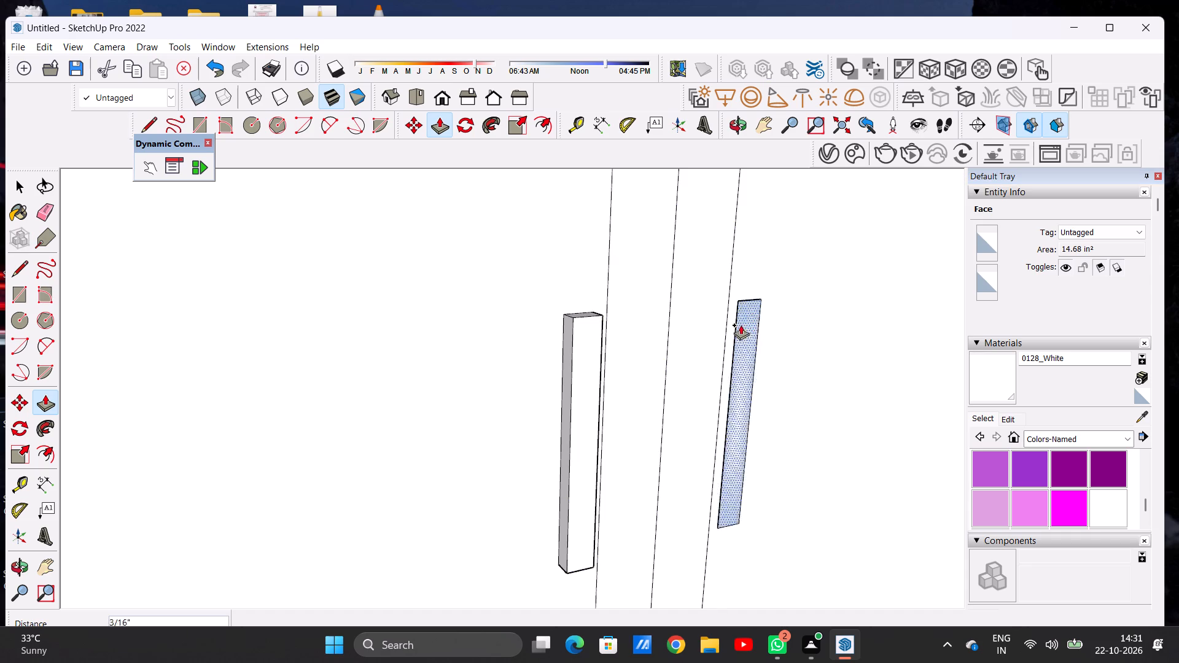
pyautogui.click(590, 324)
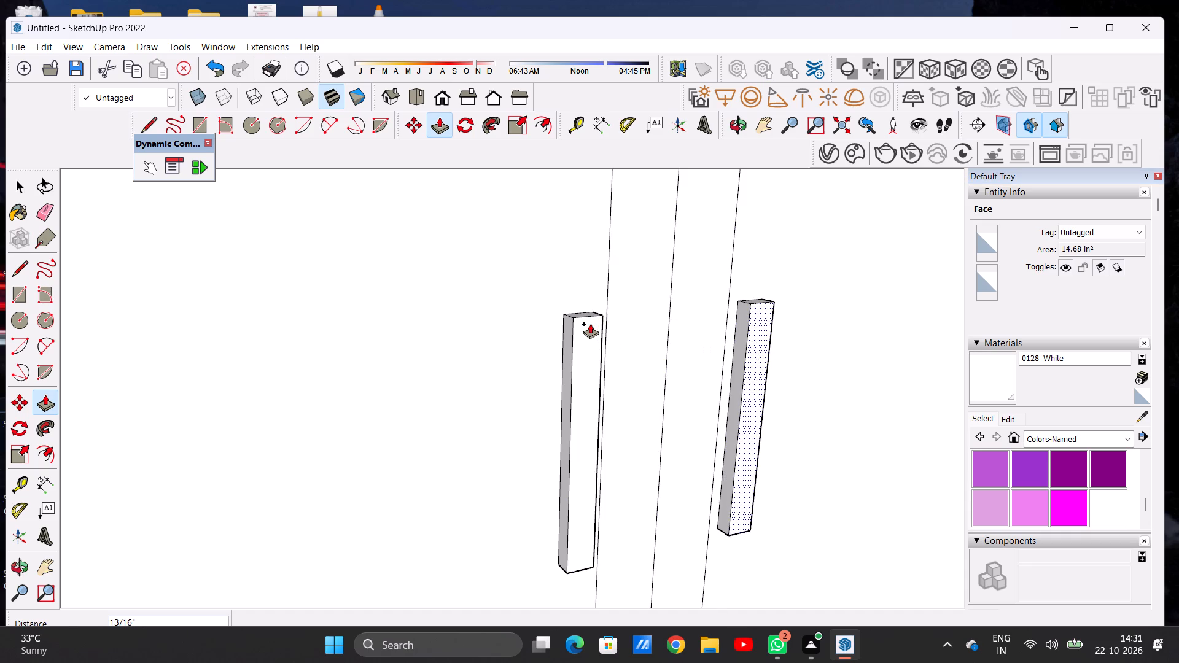
pyautogui.press('space')
# Inspect the two raised handles beside the porch railing's centre post up close and from different angles.
pyautogui.scroll(-20, 523, 454)
pyautogui.scroll(-1, 523, 454)
pyautogui.moveTo(655, 439); pyautogui.dragTo(582, 439, button='middle')
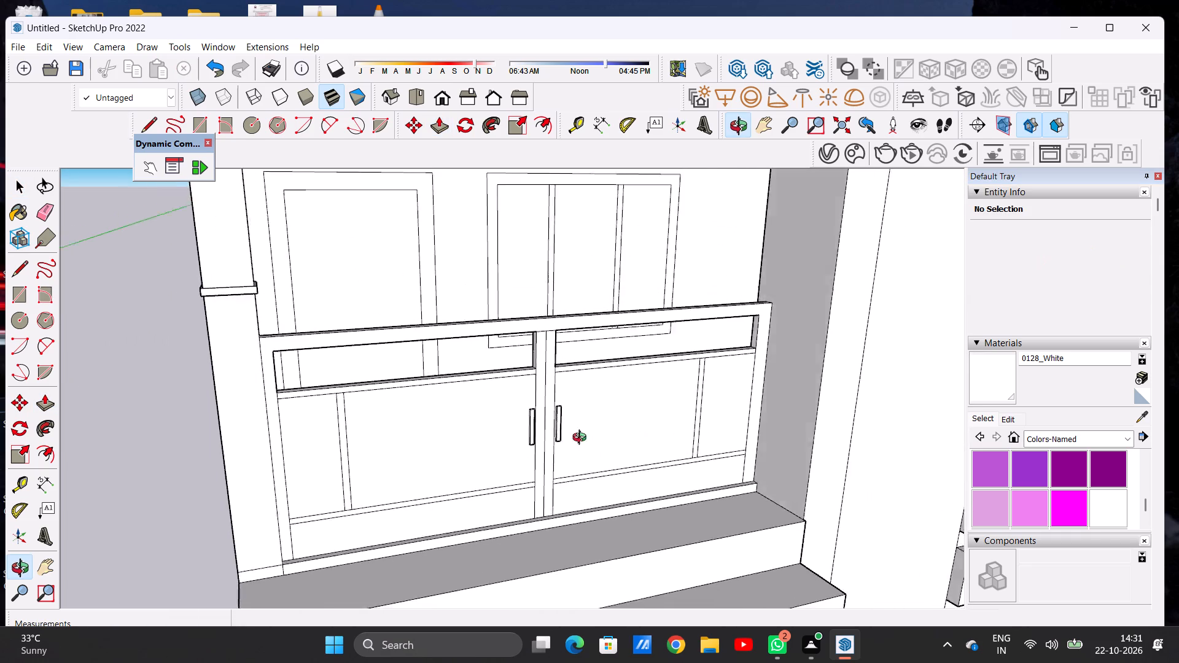
pyautogui.moveTo(582, 439); pyautogui.dragTo(558, 397, button='middle')
pyautogui.scroll(18, 542, 407)
pyautogui.scroll(-1, 540, 410)
pyautogui.scroll(1, 540, 410)
pyautogui.moveTo(631, 417); pyautogui.dragTo(607, 418, button='middle')
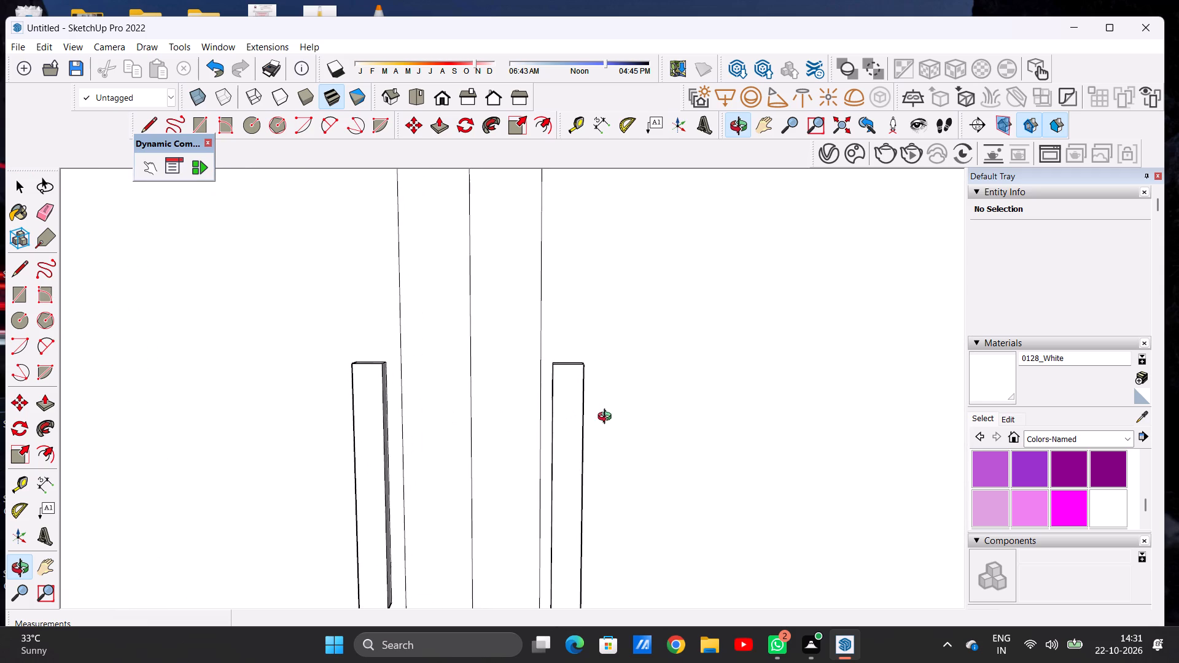
pyautogui.moveTo(607, 418); pyautogui.dragTo(608, 418, button='middle')
pyautogui.scroll(-6, 594, 356)
pyautogui.scroll(1, 594, 356)
pyautogui.scroll(-14, 553, 374)
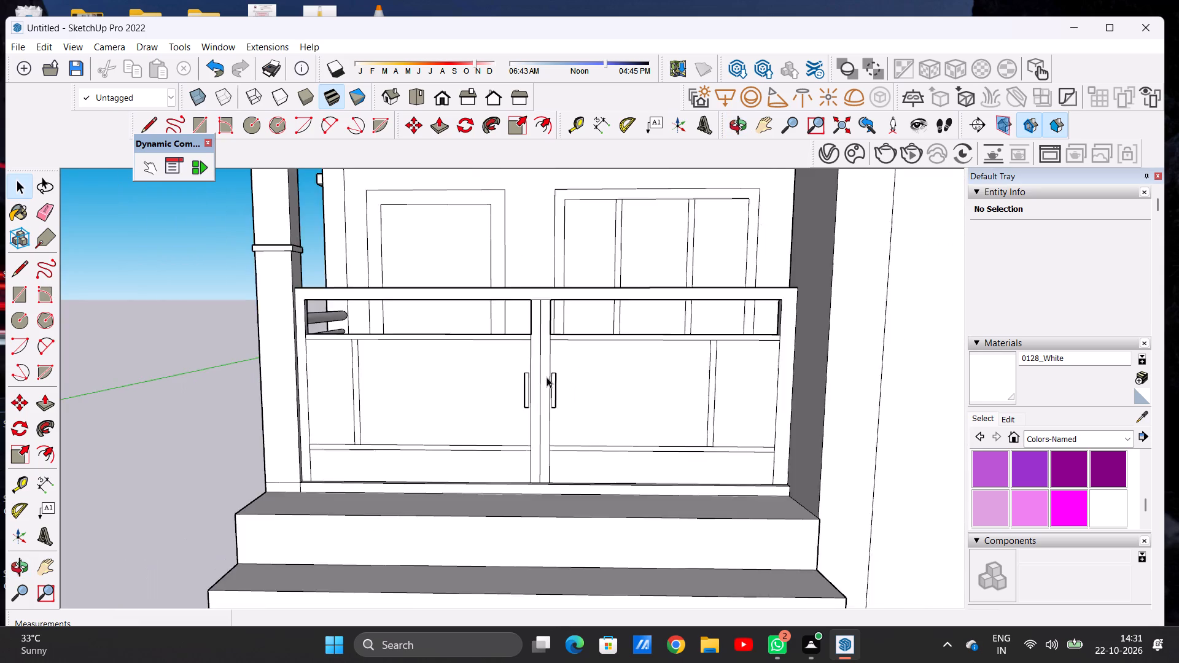
# Review the whole front elevation, then the upper balcony, slotted side wall and roof parapet opening up close.
pyautogui.scroll(-12, 547, 377)
pyautogui.scroll(-8, 424, 465)
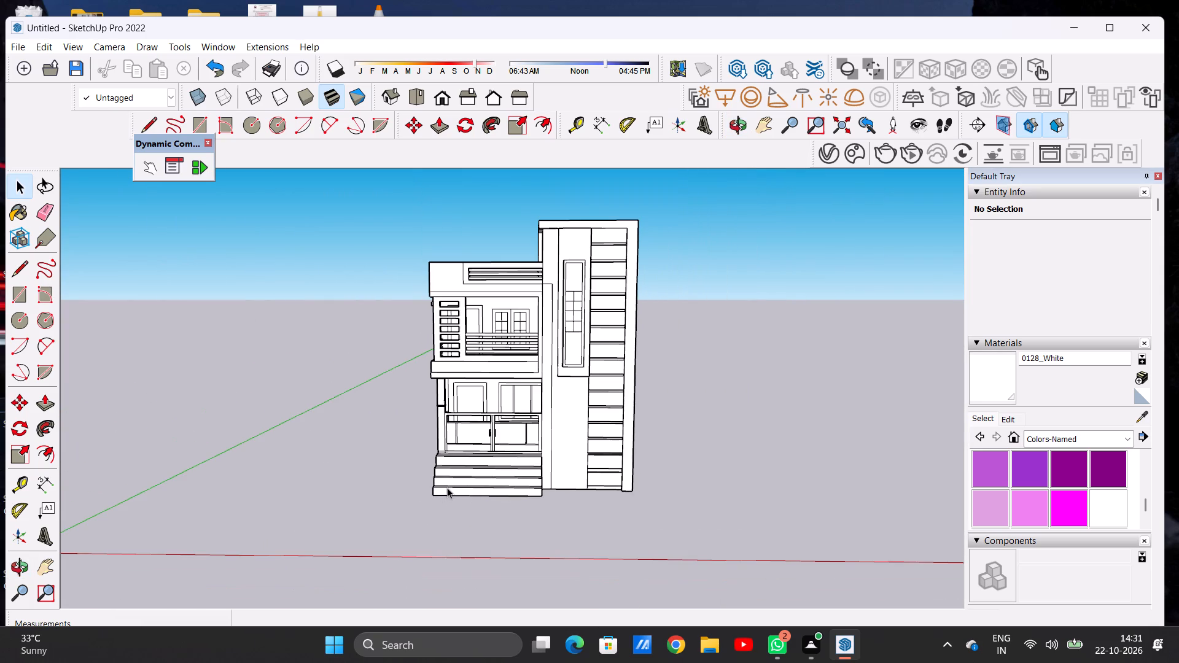
pyautogui.scroll(8, 508, 331)
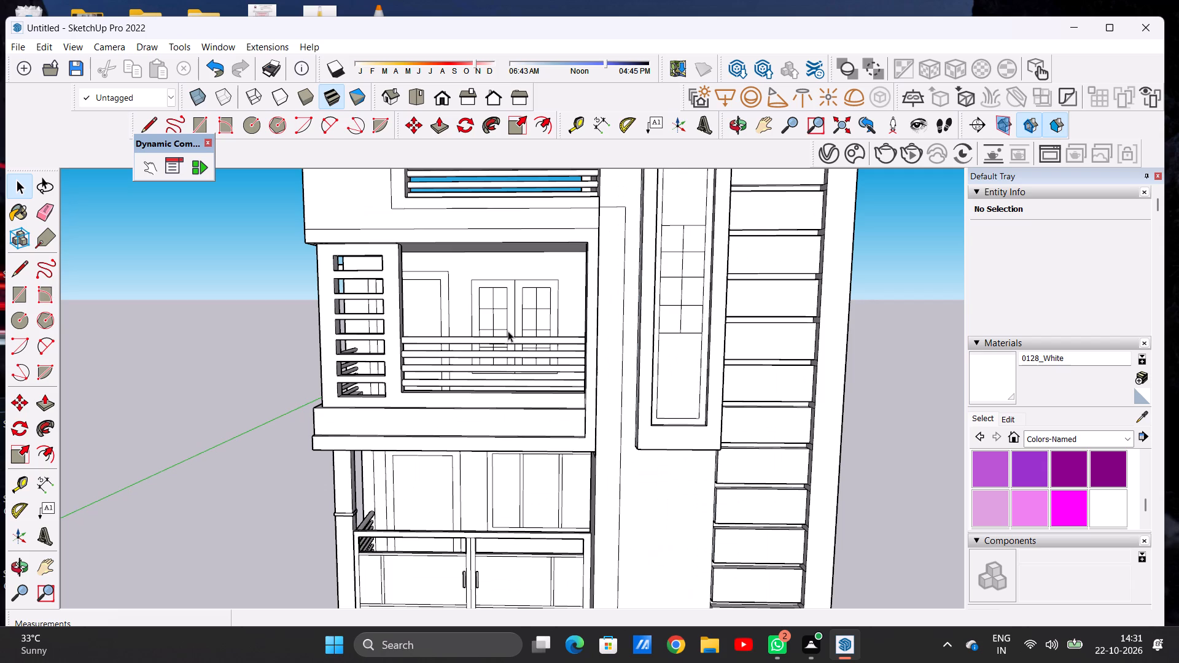
pyautogui.scroll(-7, 495, 322)
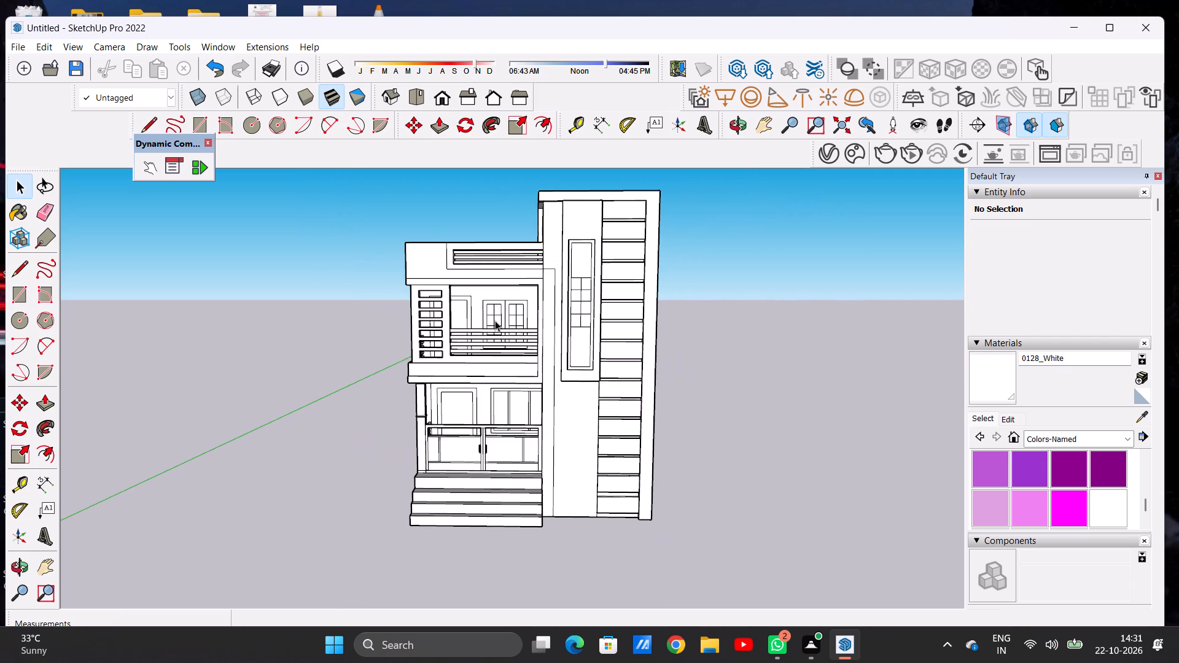
pyautogui.scroll(-6, 492, 365)
pyautogui.scroll(12, 512, 314)
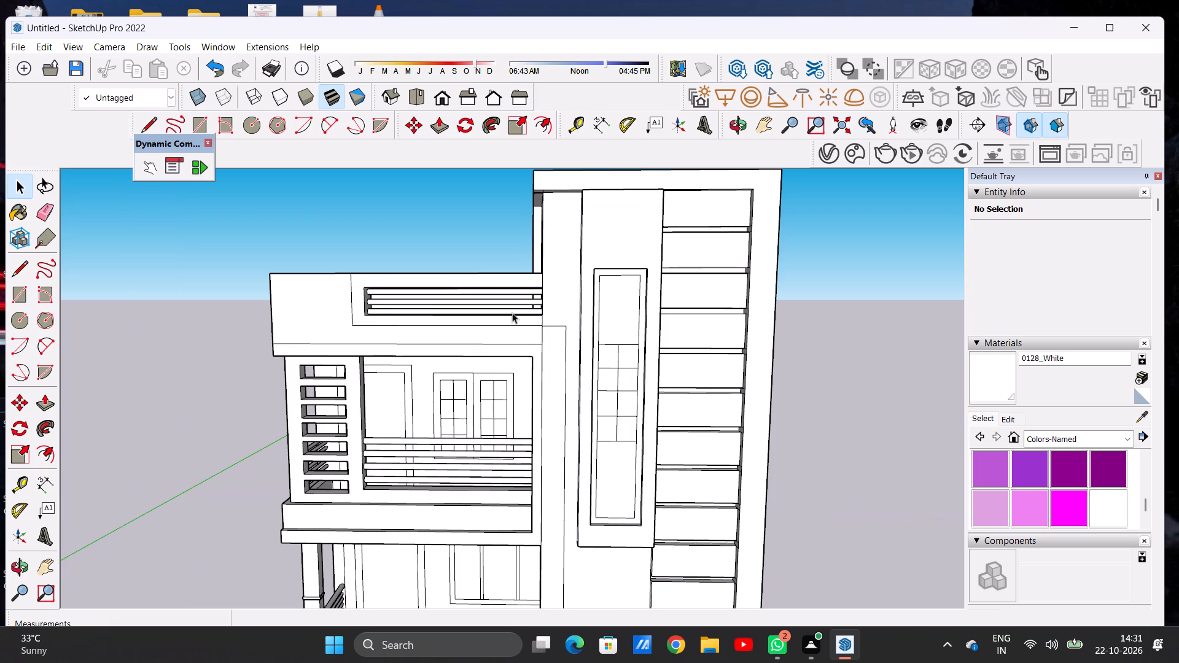
pyautogui.scroll(-5, 512, 341)
pyautogui.scroll(4, 408, 344)
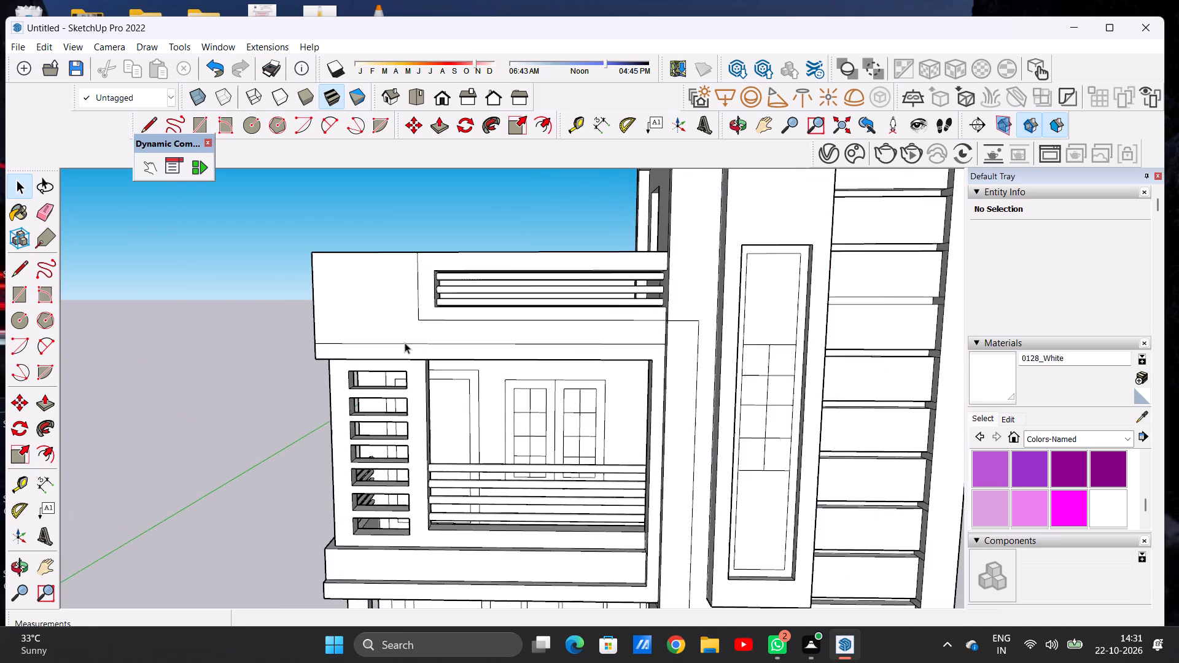
pyautogui.scroll(7, 405, 343)
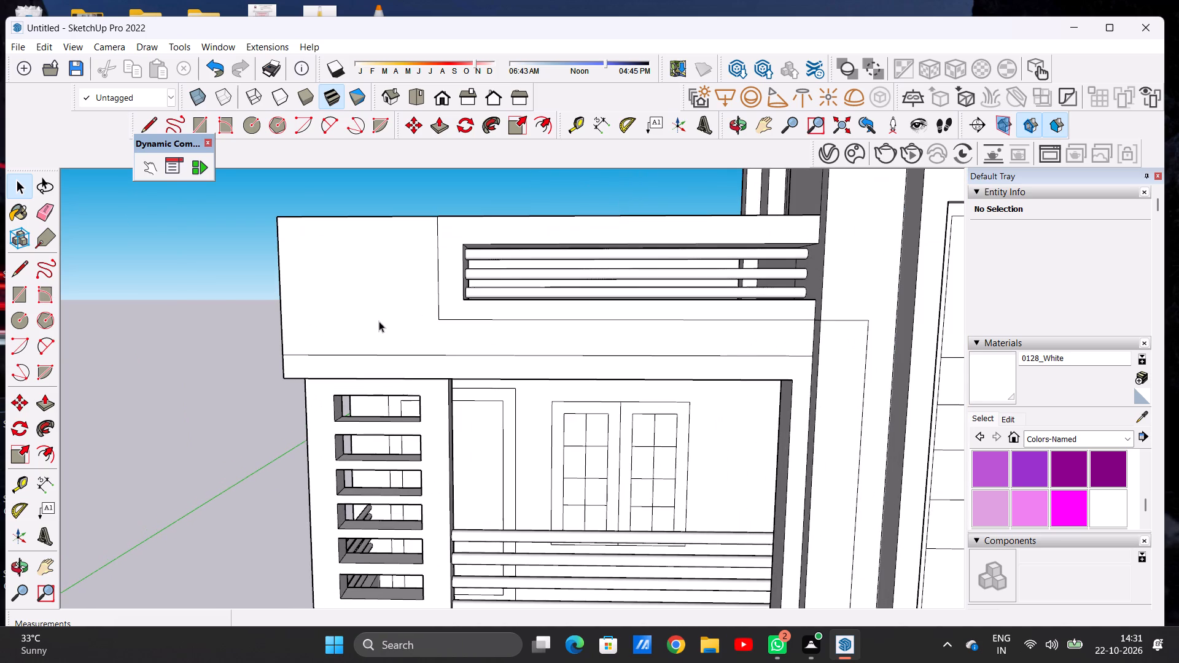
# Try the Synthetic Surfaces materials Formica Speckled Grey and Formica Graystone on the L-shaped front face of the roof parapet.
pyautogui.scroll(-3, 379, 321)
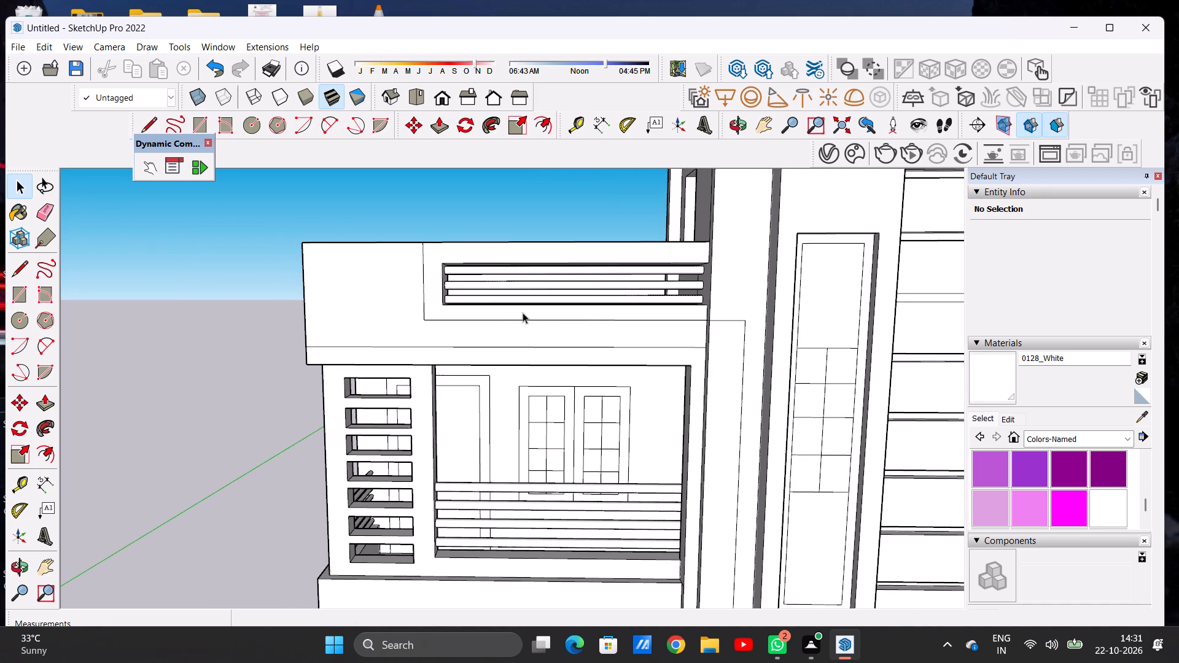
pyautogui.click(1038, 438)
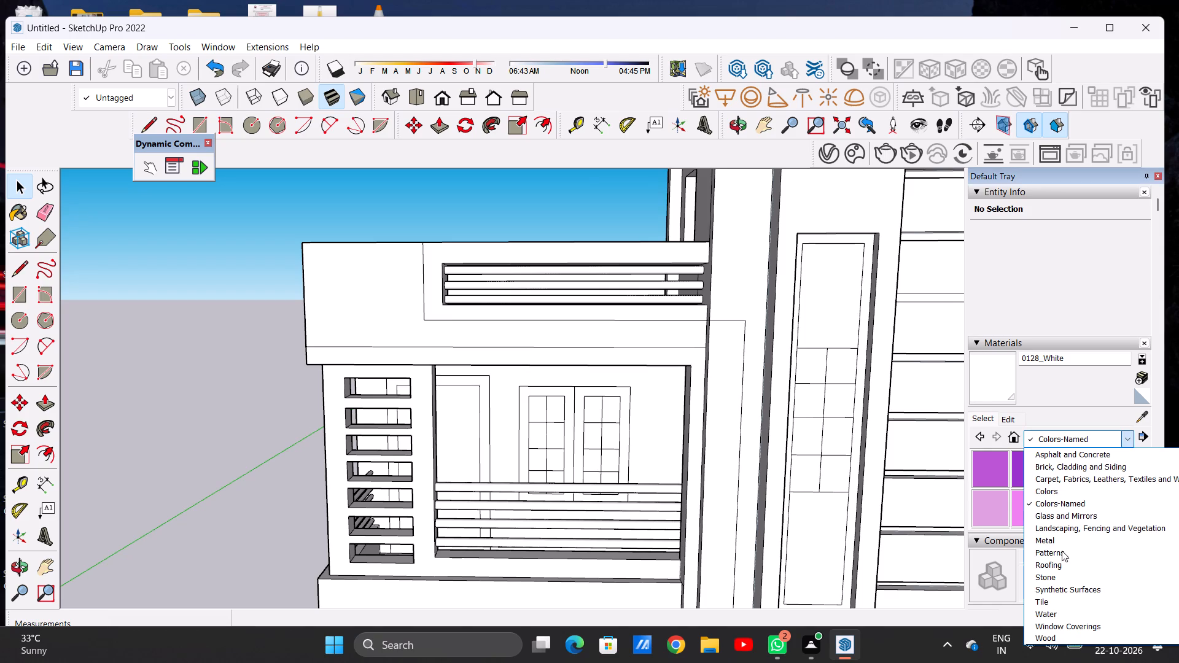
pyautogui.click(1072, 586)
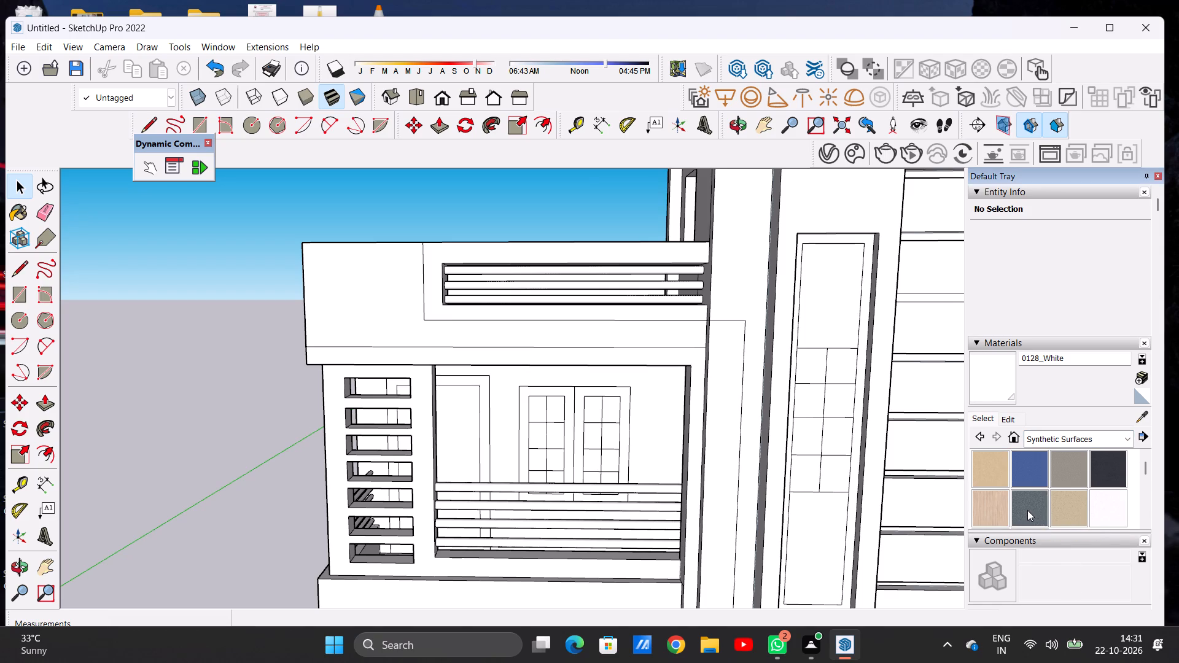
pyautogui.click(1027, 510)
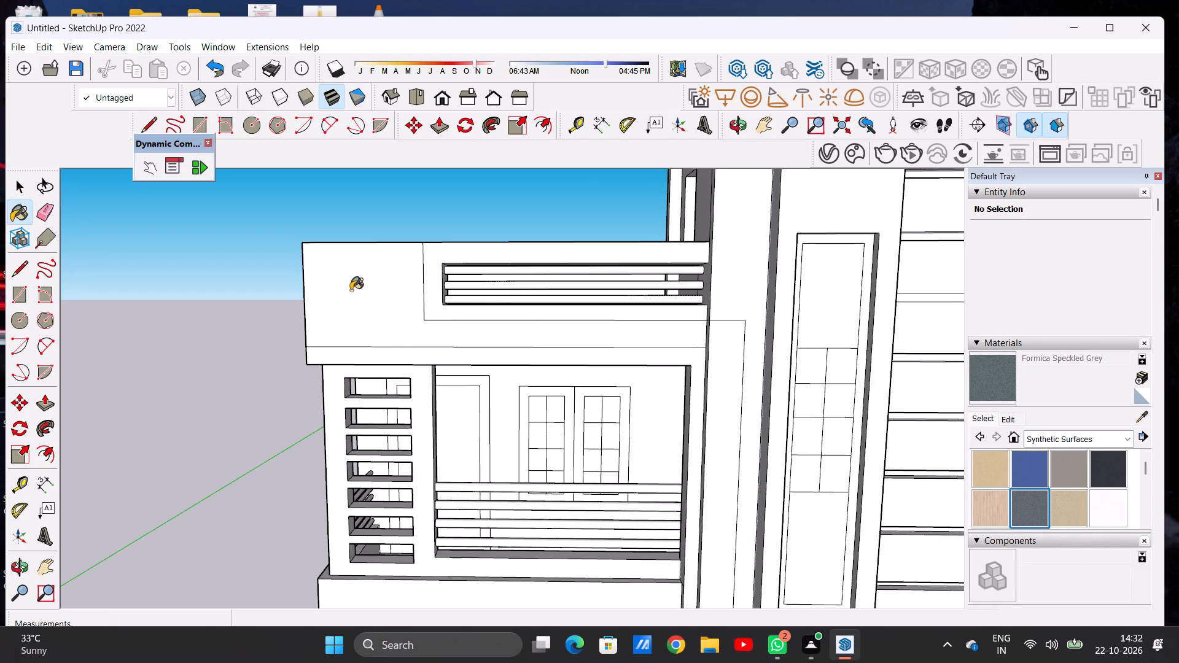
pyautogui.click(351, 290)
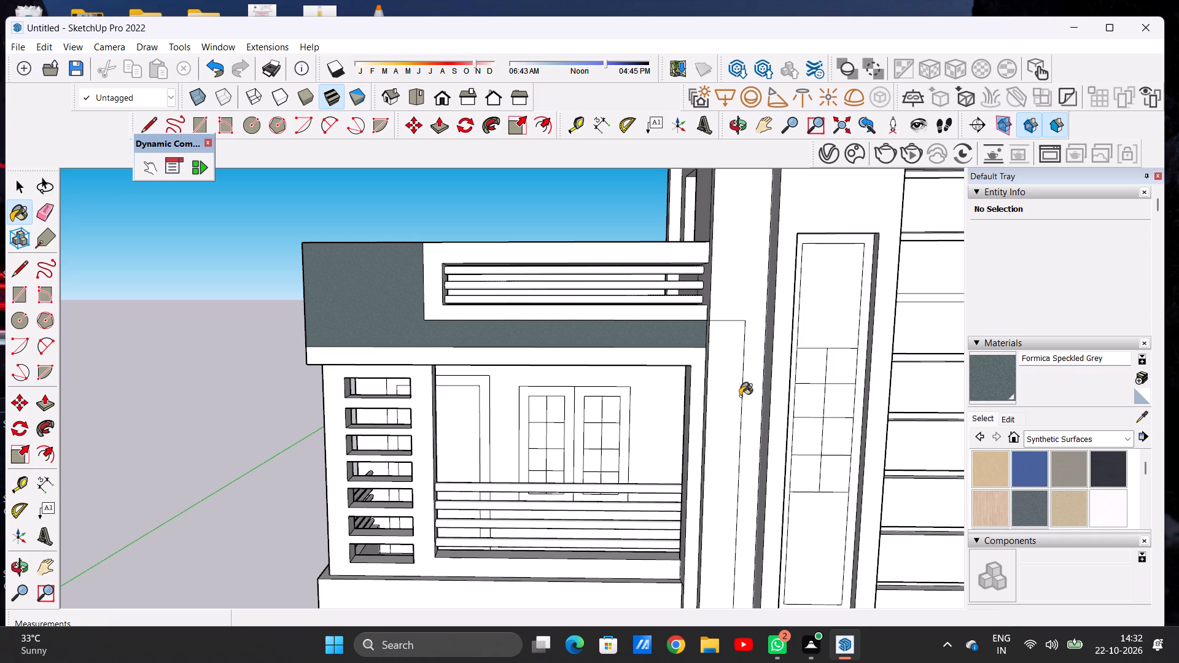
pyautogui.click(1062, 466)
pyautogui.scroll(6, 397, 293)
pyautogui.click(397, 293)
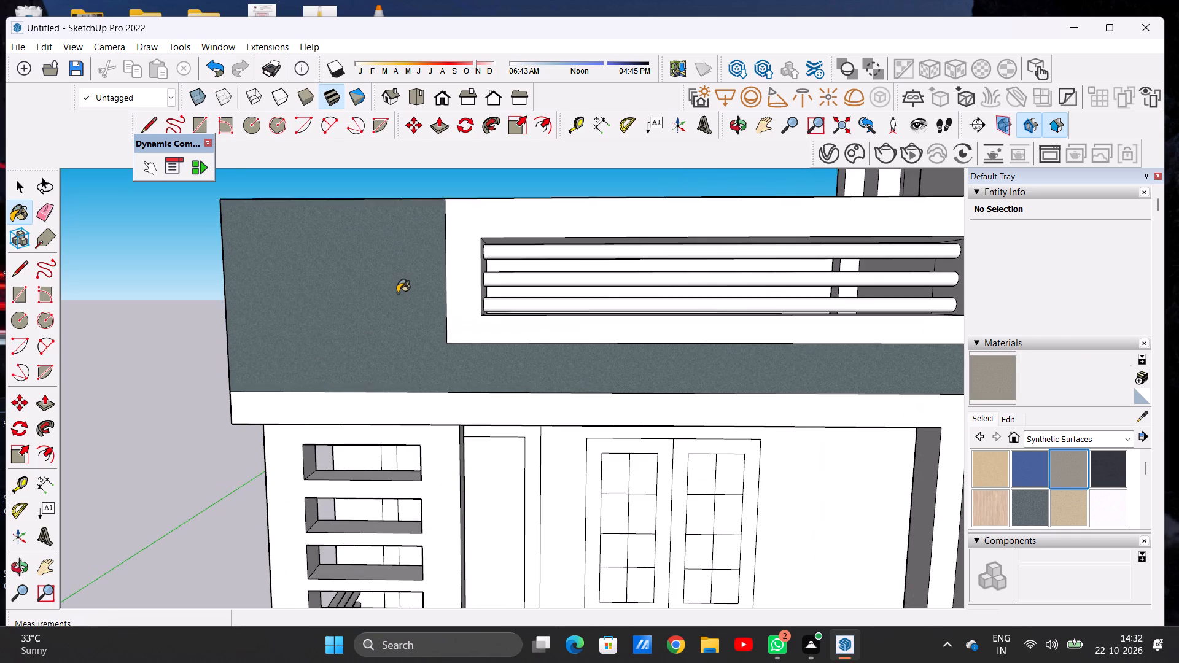
# Paint the parapet's L-shaped front face and the adjoining vertical strip beside the tower with Asphalt New from Asphalt and Concrete.
pyautogui.scroll(-14, 397, 294)
pyautogui.scroll(7, 561, 382)
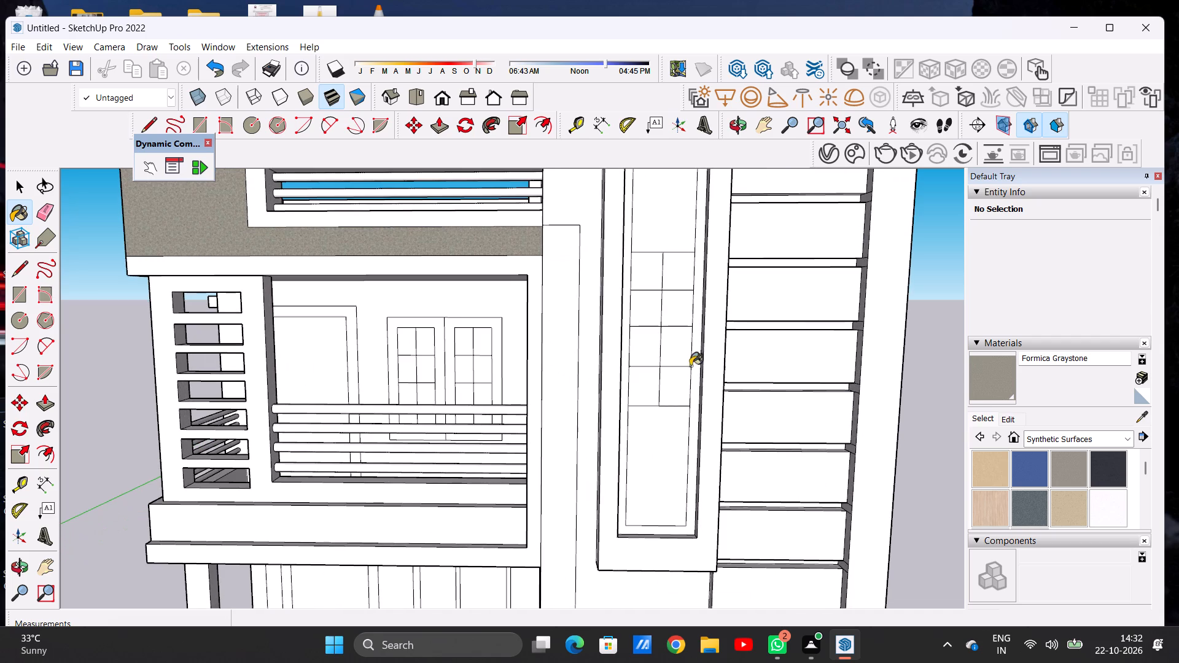
pyautogui.click(982, 421)
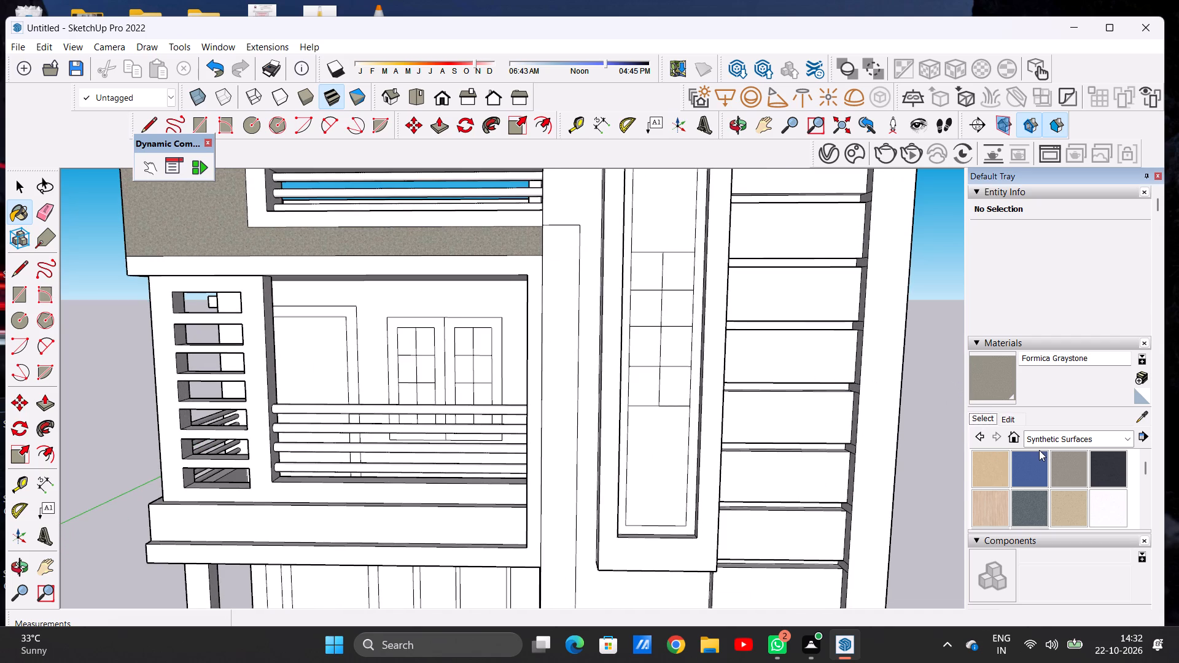
pyautogui.click(1036, 439)
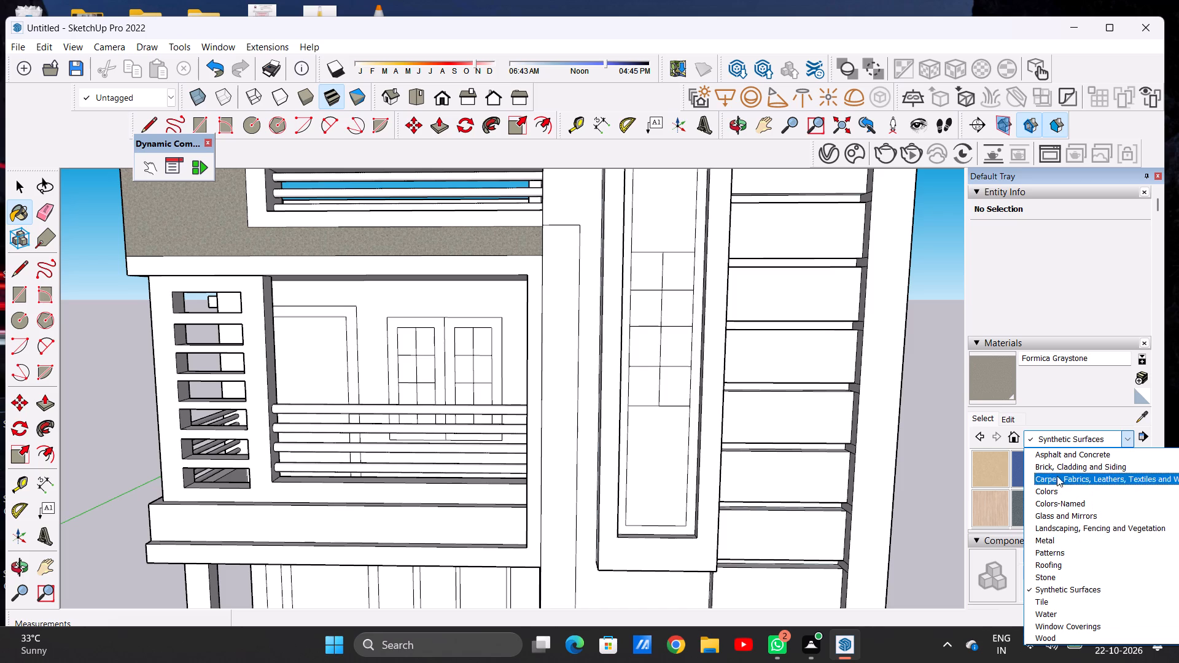
pyautogui.click(1057, 452)
pyautogui.click(1002, 462)
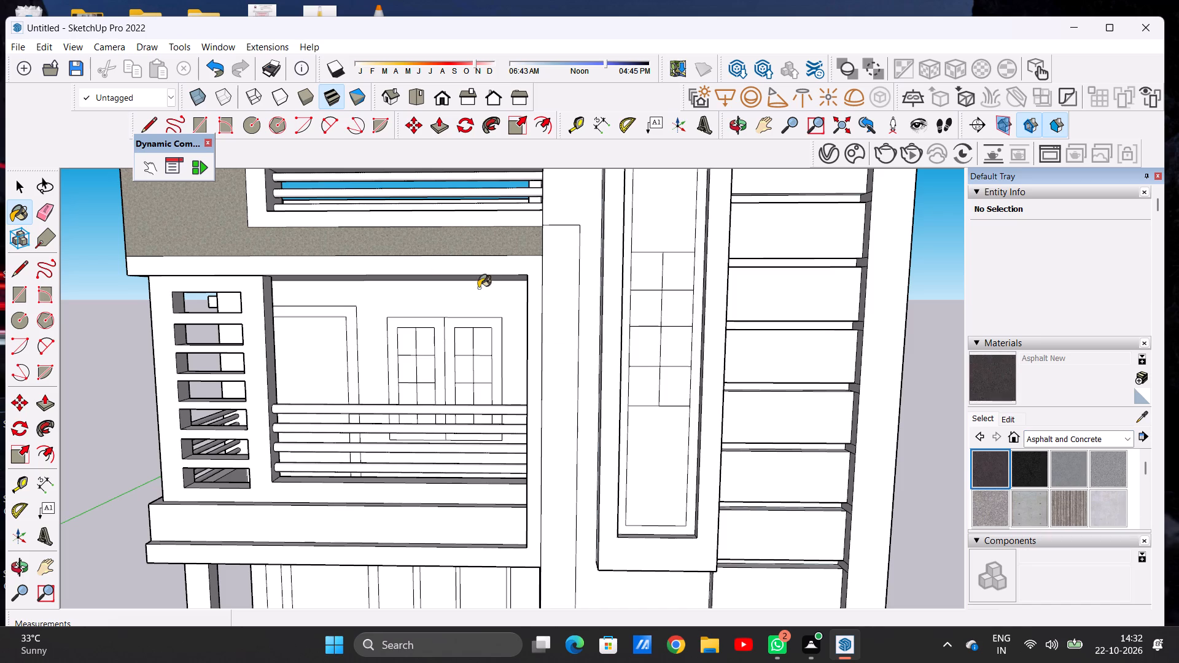
pyautogui.scroll(5, 224, 220)
pyautogui.click(224, 220)
pyautogui.scroll(-12, 402, 285)
pyautogui.scroll(5, 543, 280)
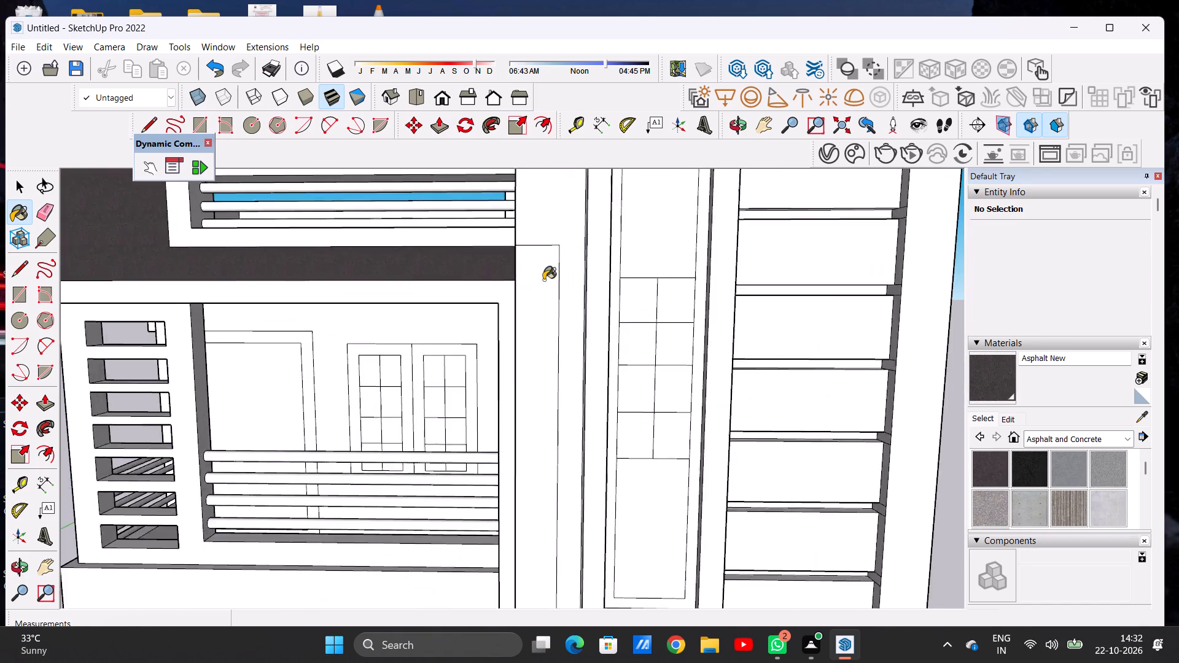
pyautogui.scroll(8, 543, 280)
pyautogui.click(543, 281)
# Lighten the Asphalt New material by raising its colour brightness.
pyautogui.scroll(-5, 543, 352)
pyautogui.scroll(1, 569, 380)
pyautogui.scroll(-9, 569, 380)
pyautogui.scroll(4, 309, 319)
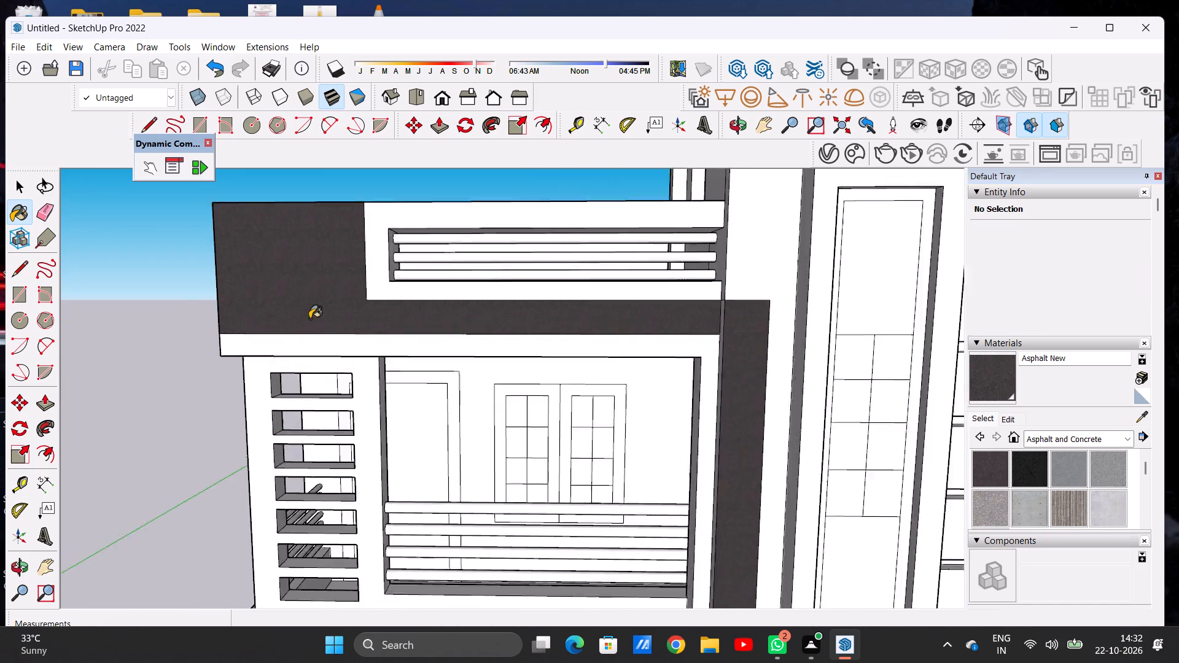
pyautogui.scroll(7, 309, 319)
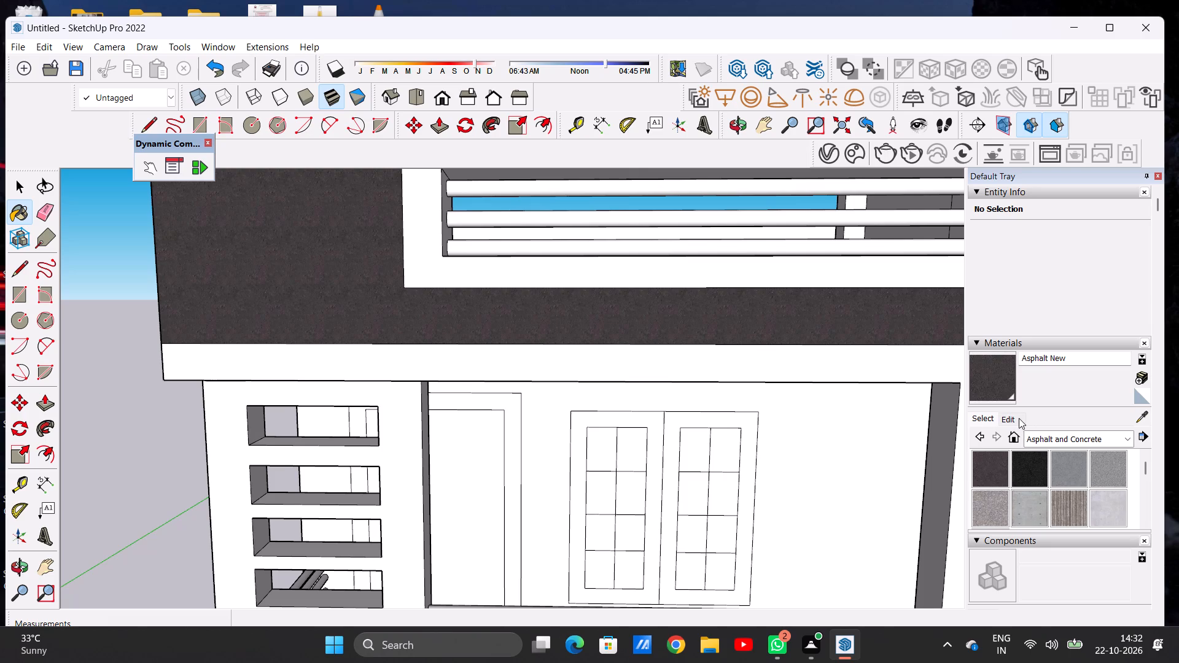
pyautogui.click(1010, 418)
pyautogui.click(1045, 498)
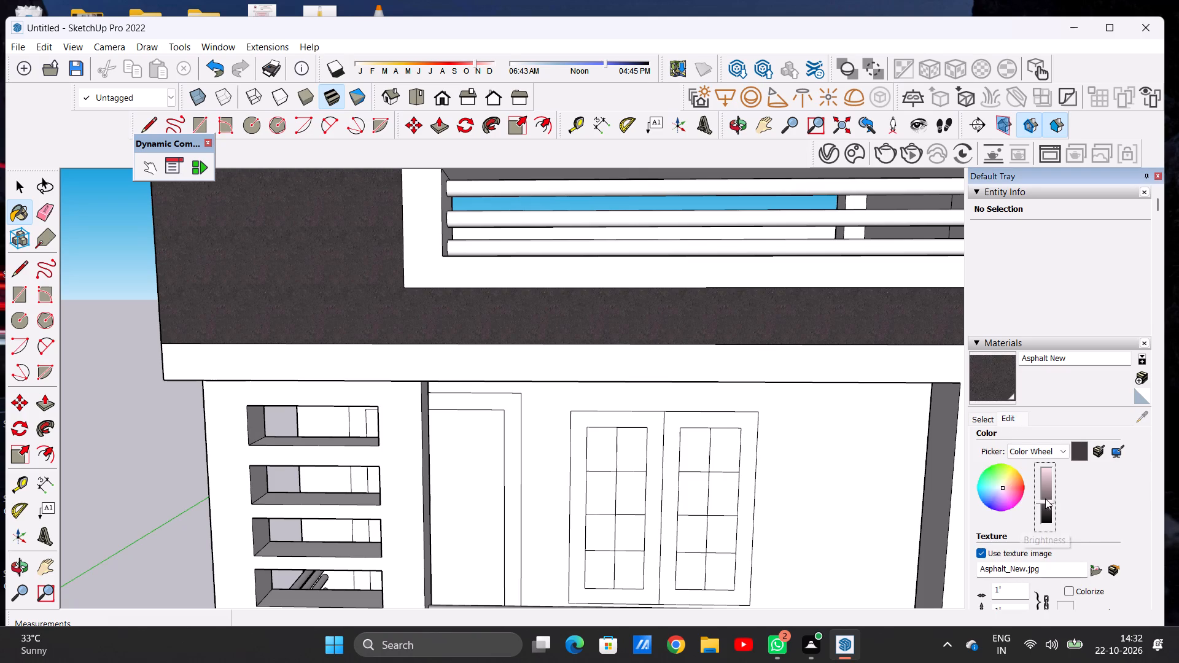
# Paint the parapet's side face next to the front corner with Asphalt New.
pyautogui.scroll(-7, 569, 298)
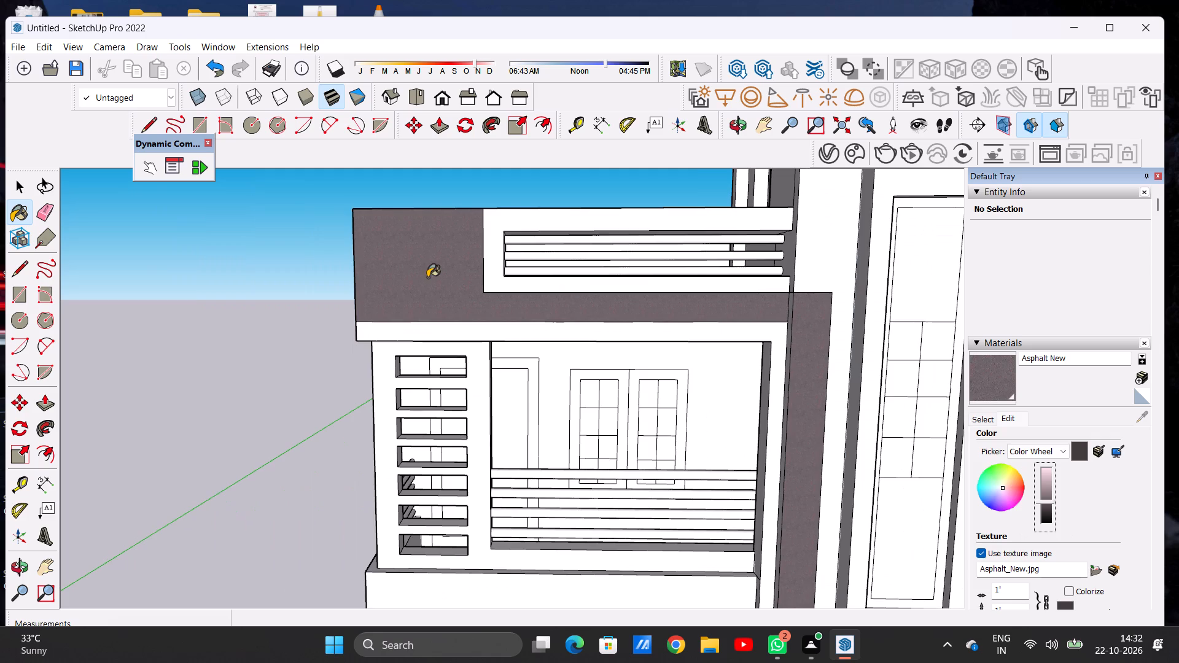
pyautogui.scroll(-11, 429, 277)
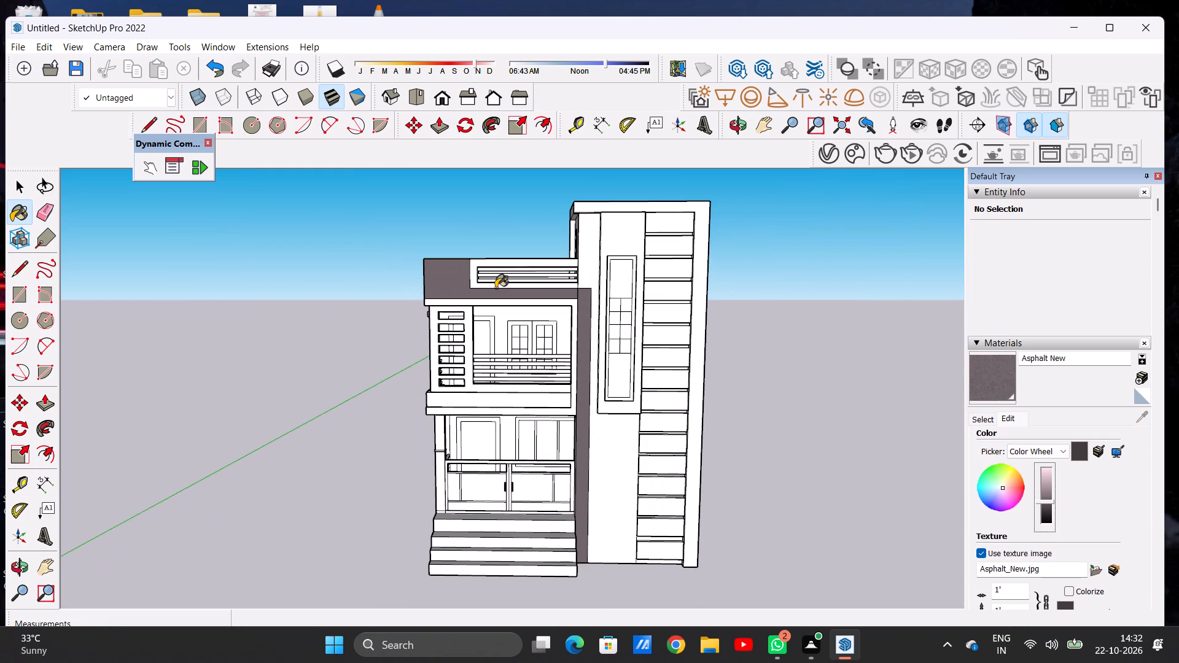
pyautogui.scroll(-4, 496, 289)
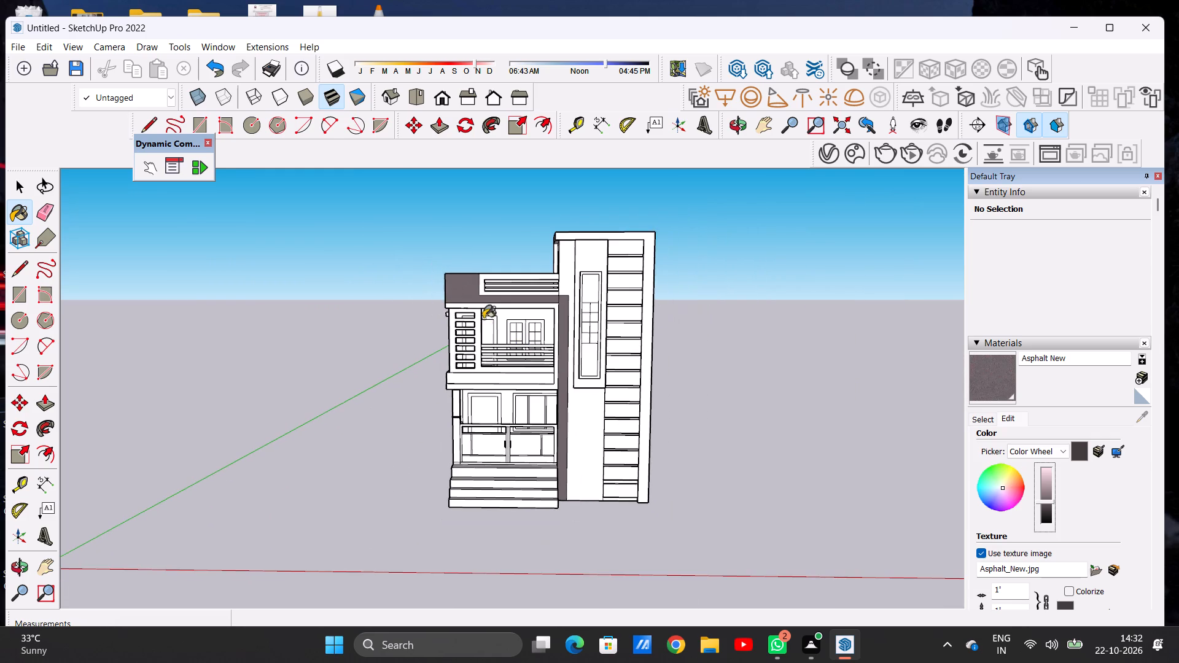
pyautogui.scroll(7, 478, 311)
pyautogui.moveTo(435, 285); pyautogui.dragTo(669, 317, button='middle')
pyautogui.middleClick(672, 317)
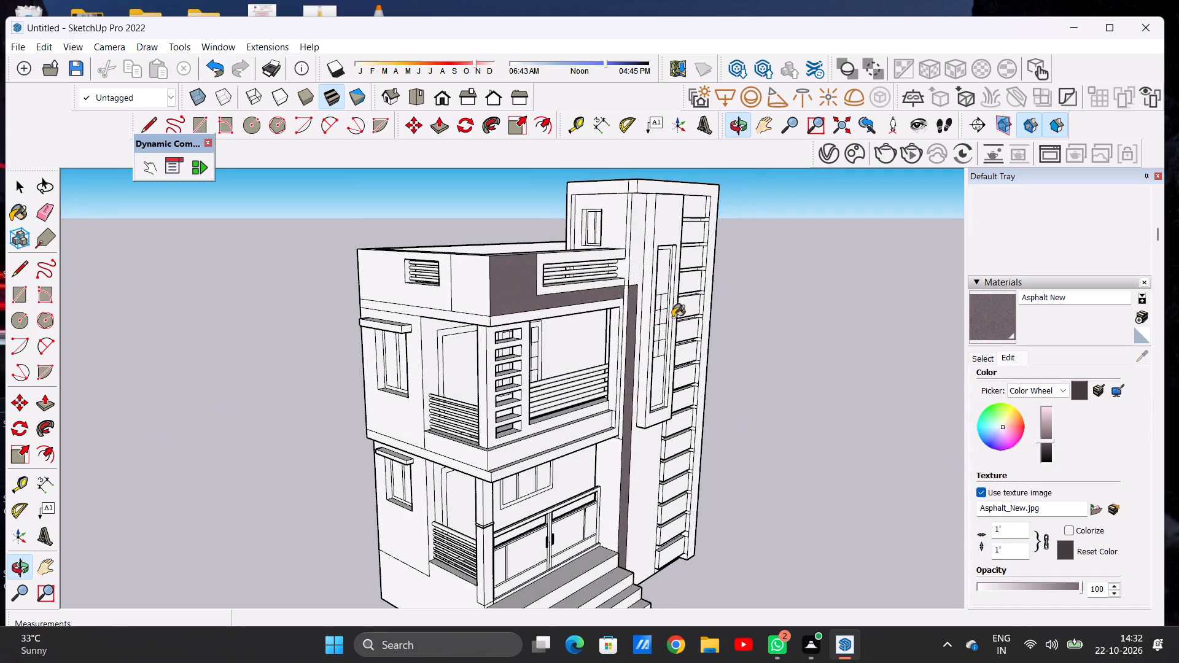
pyautogui.scroll(8, 446, 279)
pyautogui.click(521, 252)
# Paint the front band below the upper balcony railing with Asphalt New.
pyautogui.scroll(-2, 473, 301)
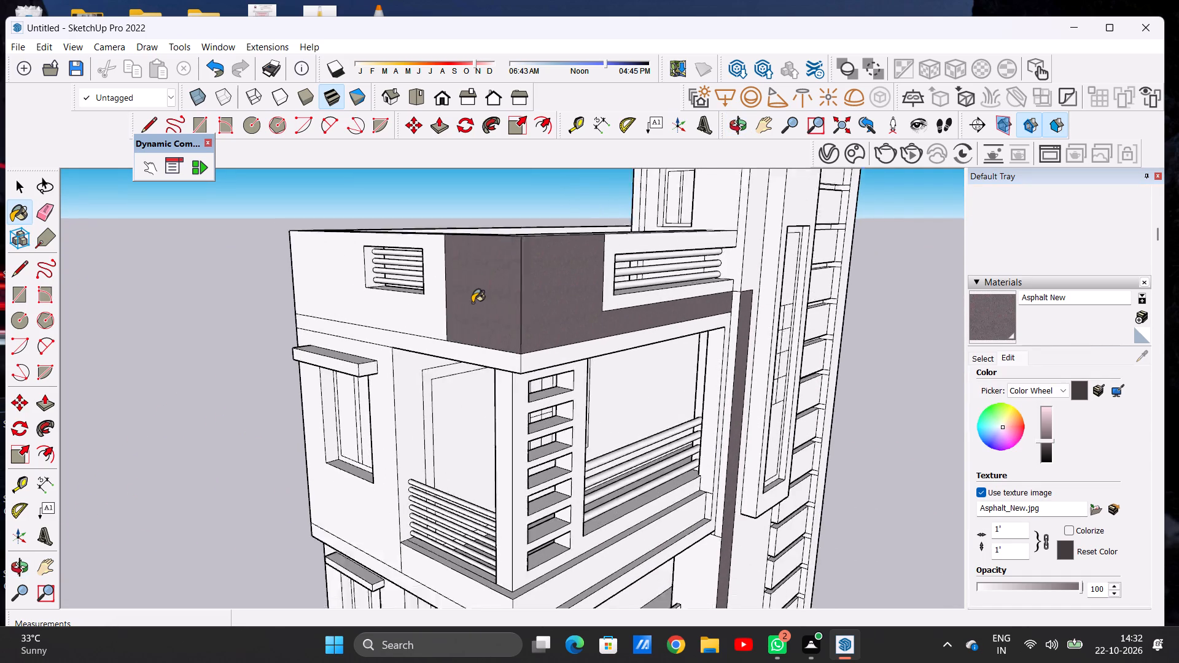
pyautogui.scroll(-10, 472, 303)
pyautogui.moveTo(587, 327); pyautogui.dragTo(352, 290, button='middle')
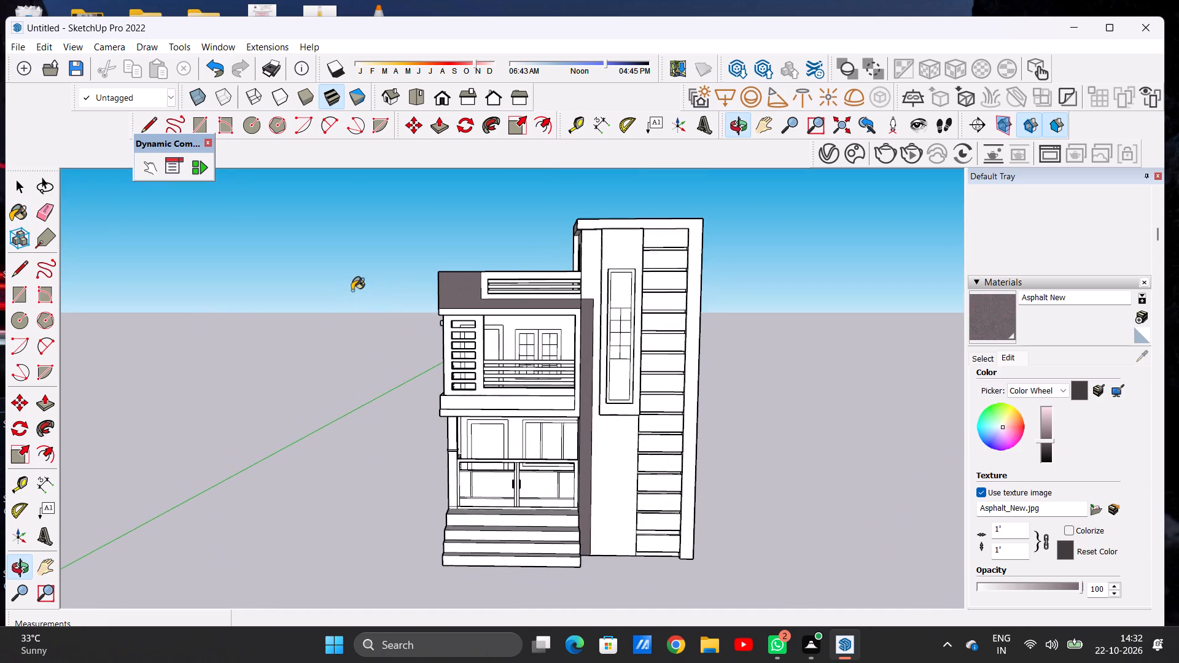
pyautogui.scroll(-3, 352, 297)
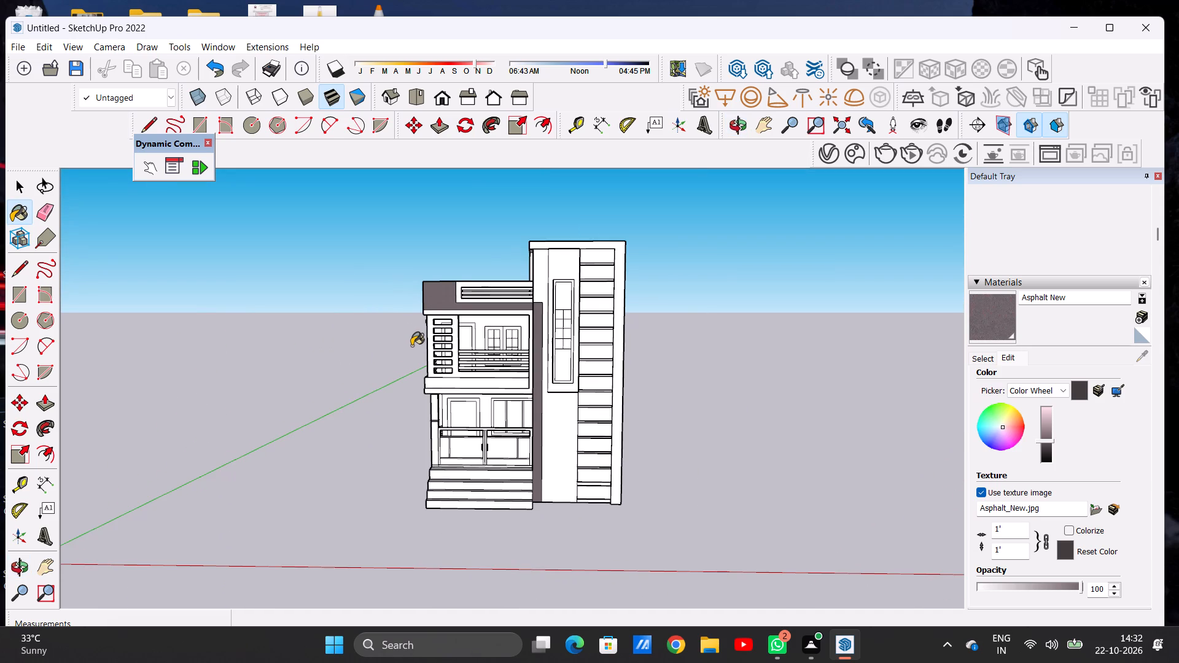
pyautogui.scroll(-1, 411, 346)
pyautogui.scroll(14, 424, 423)
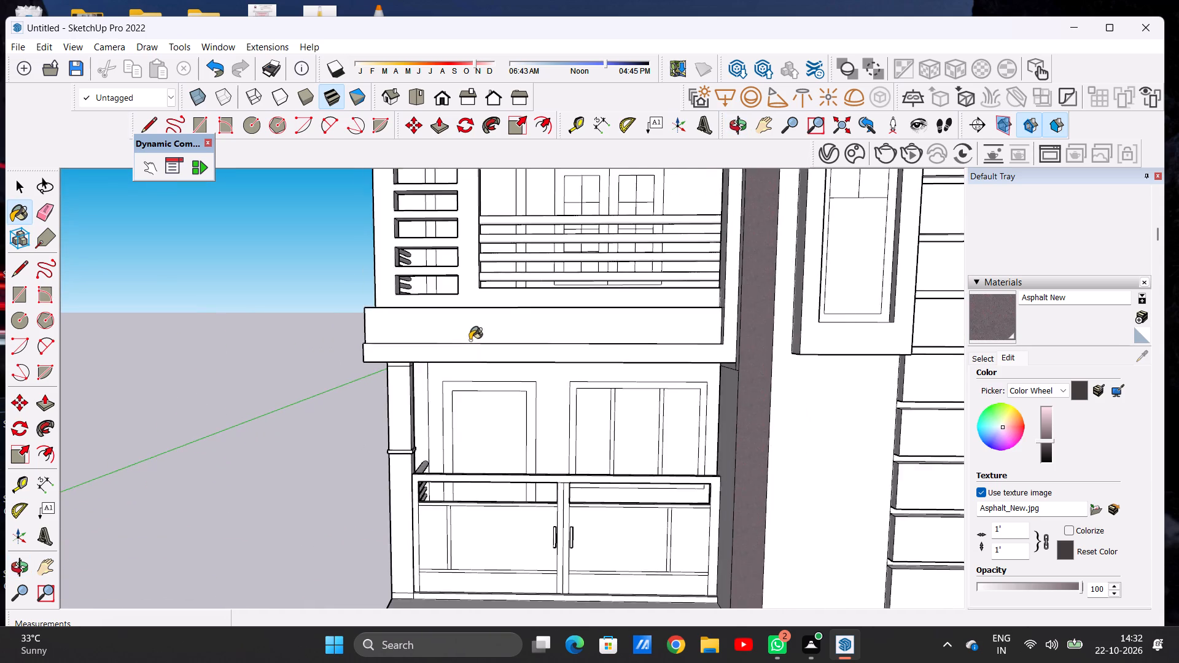
pyautogui.scroll(4, 470, 340)
pyautogui.click(456, 319)
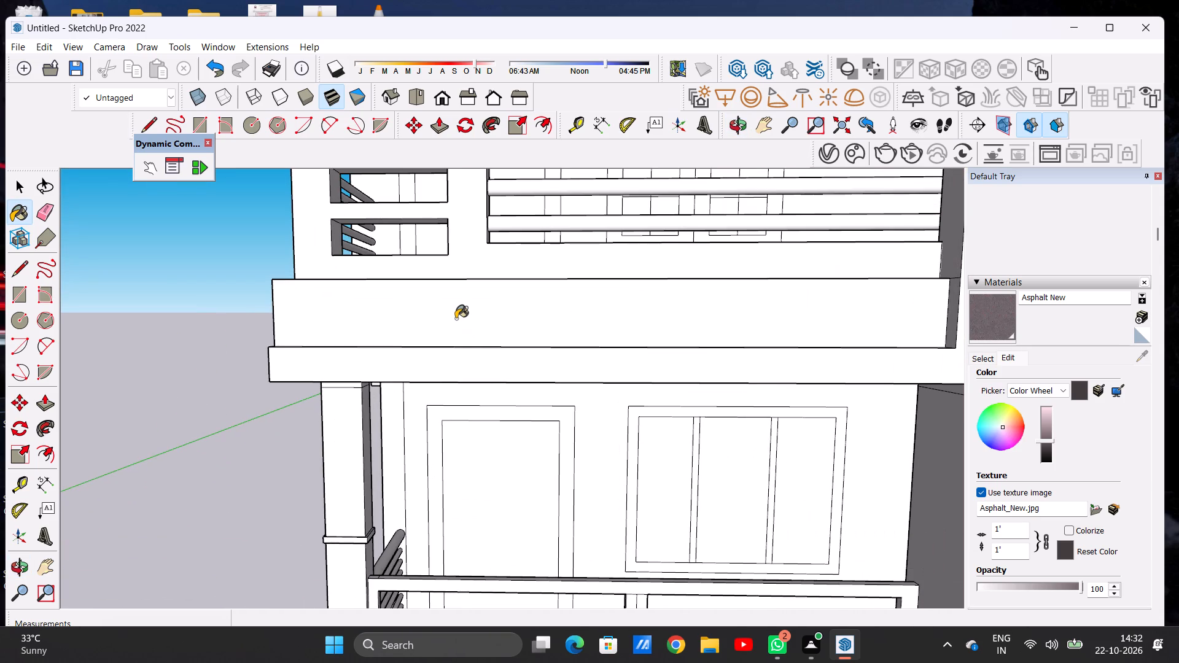
# Paint the front face of the projecting surround of the tower's tall window with Asphalt New.
pyautogui.scroll(-6, 454, 319)
pyautogui.scroll(-1, 401, 352)
pyautogui.scroll(1, 401, 352)
pyautogui.scroll(-3, 401, 352)
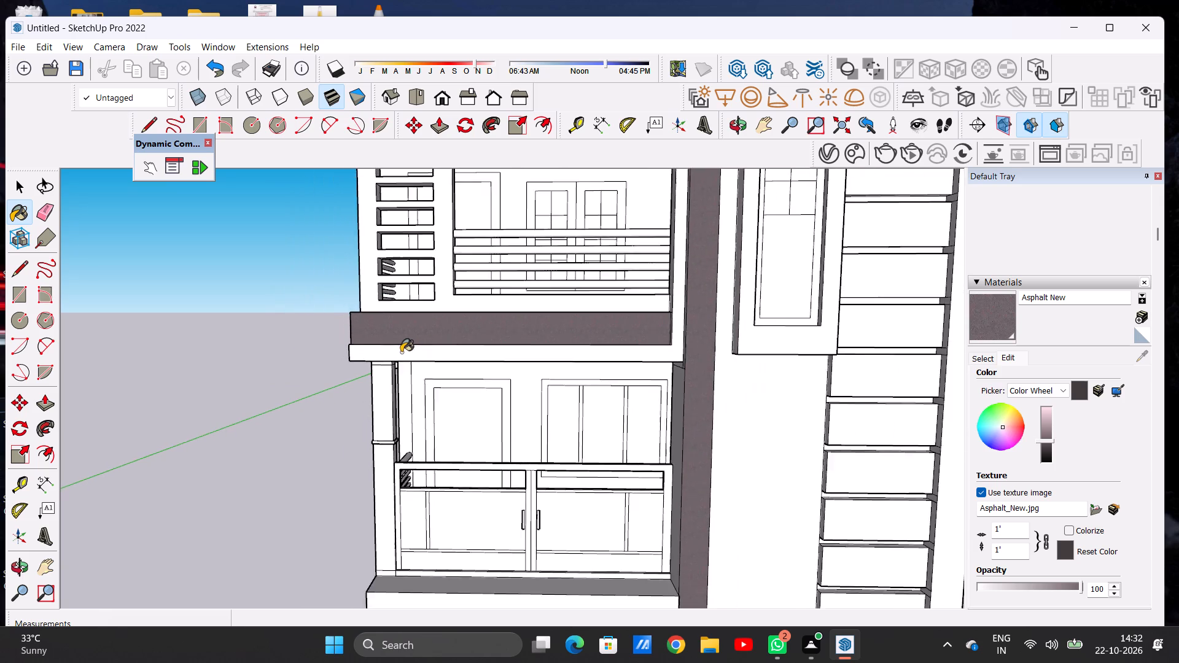
pyautogui.scroll(-8, 401, 352)
pyautogui.scroll(4, 567, 188)
pyautogui.click(567, 188)
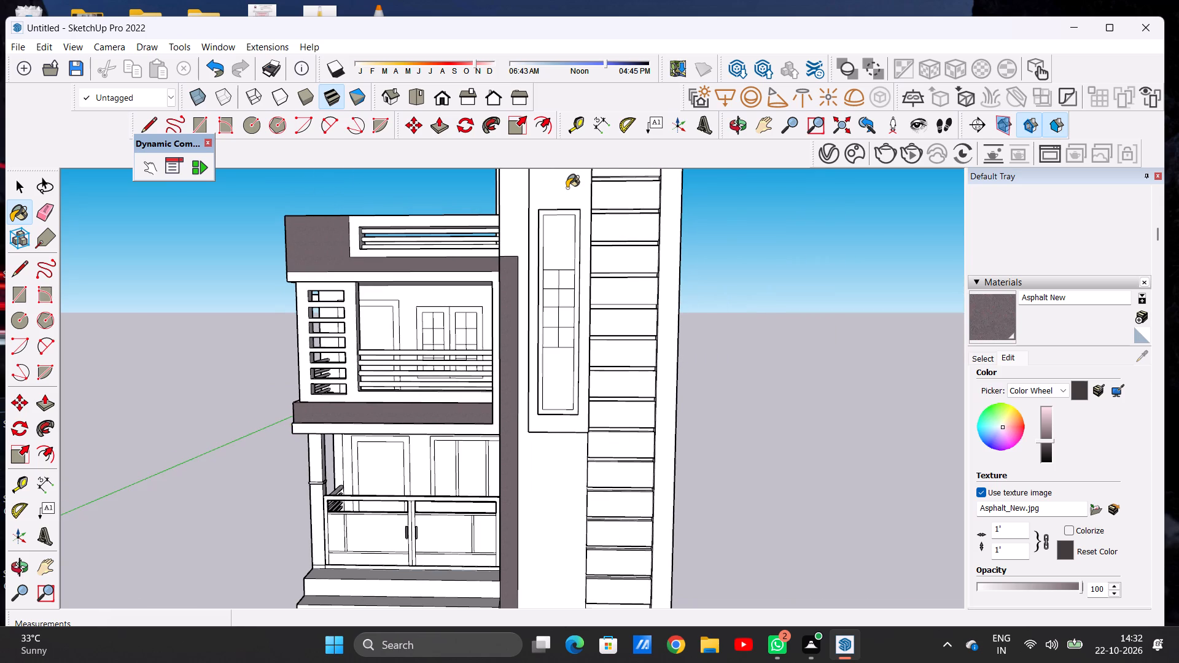
# Paint both side faces of the tower's projecting window surround with Asphalt New.
pyautogui.scroll(-6, 616, 274)
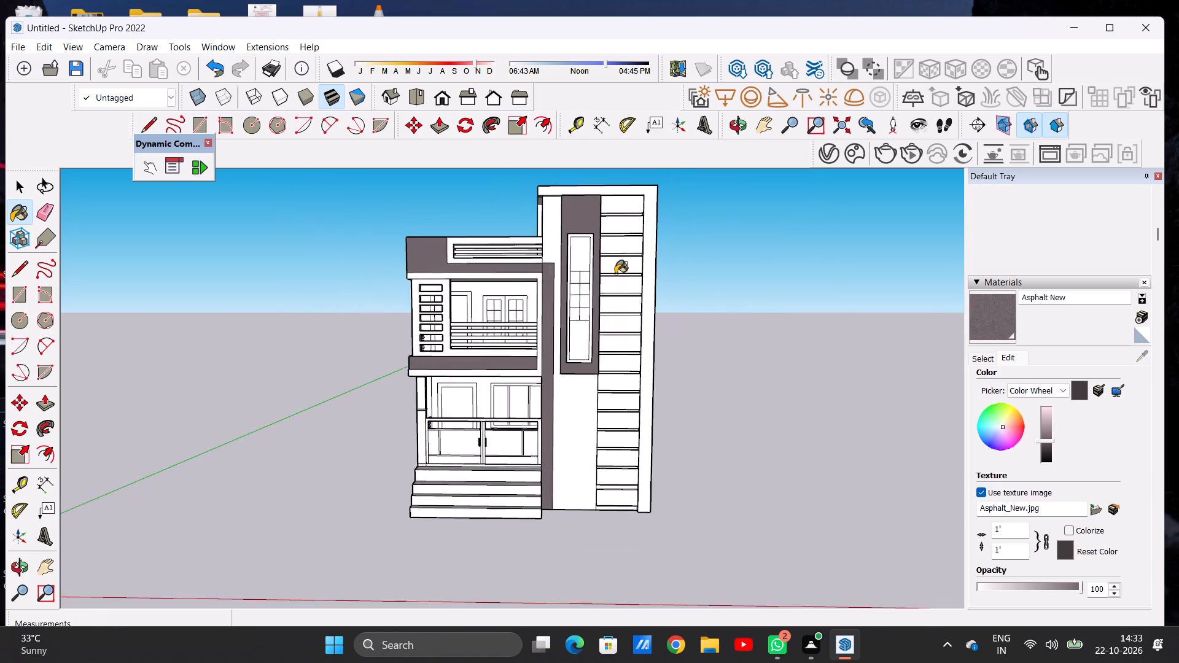
pyautogui.scroll(-1, 615, 274)
pyautogui.scroll(7, 596, 232)
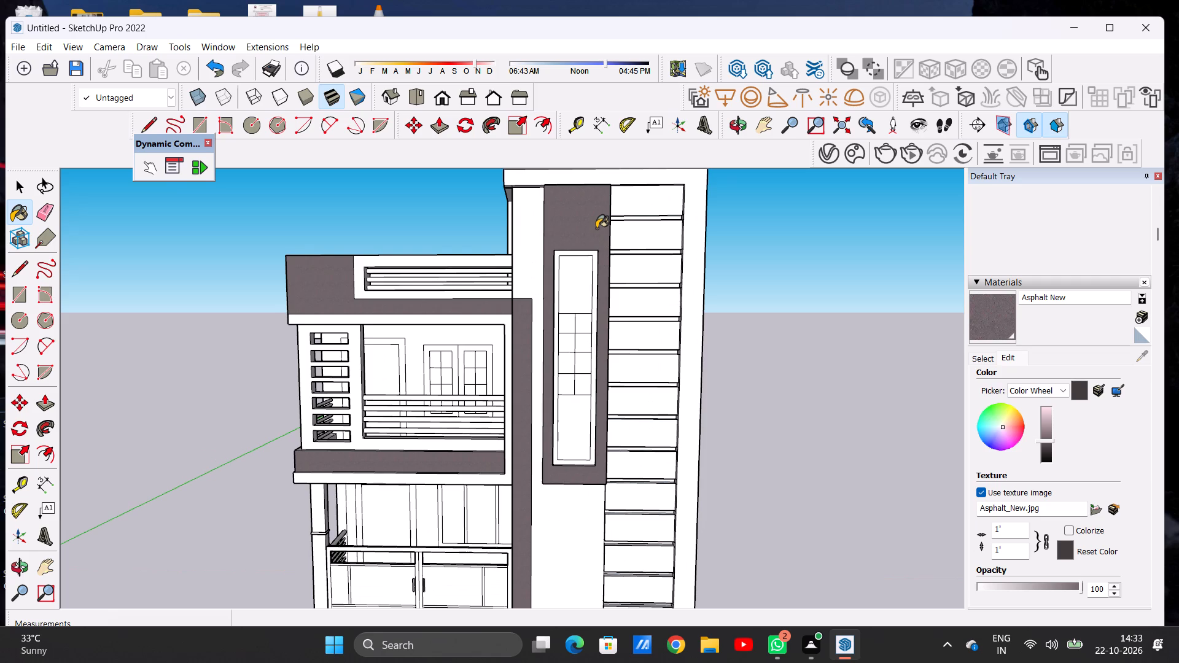
pyautogui.scroll(-1, 596, 228)
pyautogui.moveTo(492, 228); pyautogui.dragTo(699, 264, button='middle')
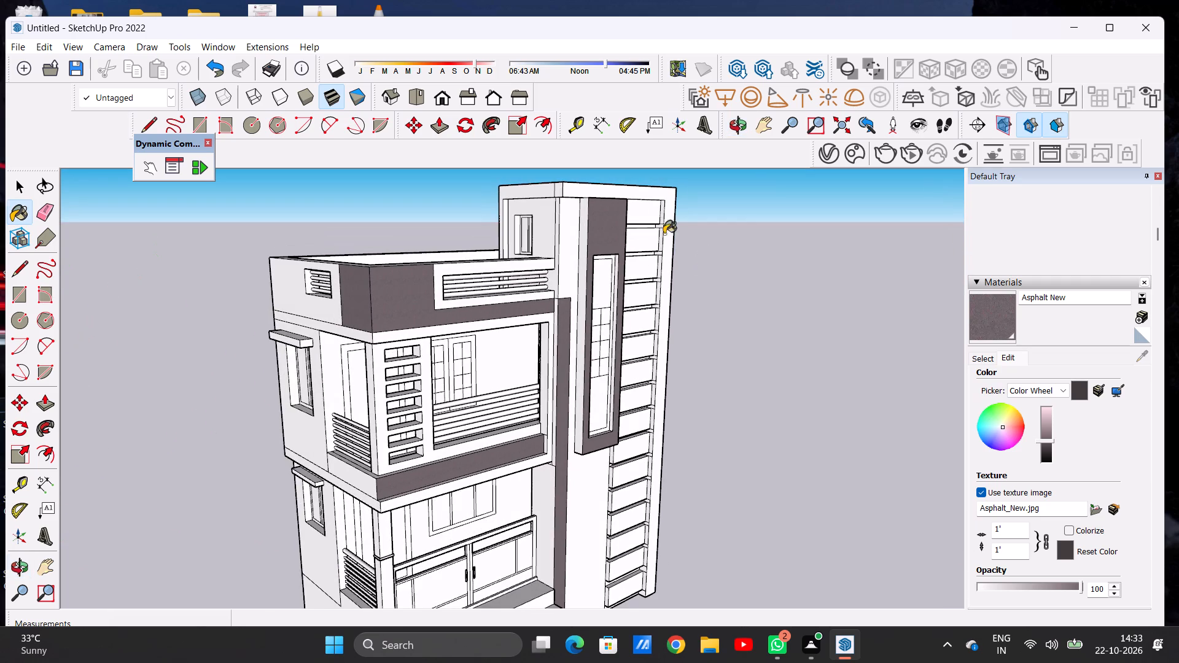
pyautogui.scroll(13, 580, 225)
pyautogui.click(602, 199)
pyautogui.scroll(-8, 477, 312)
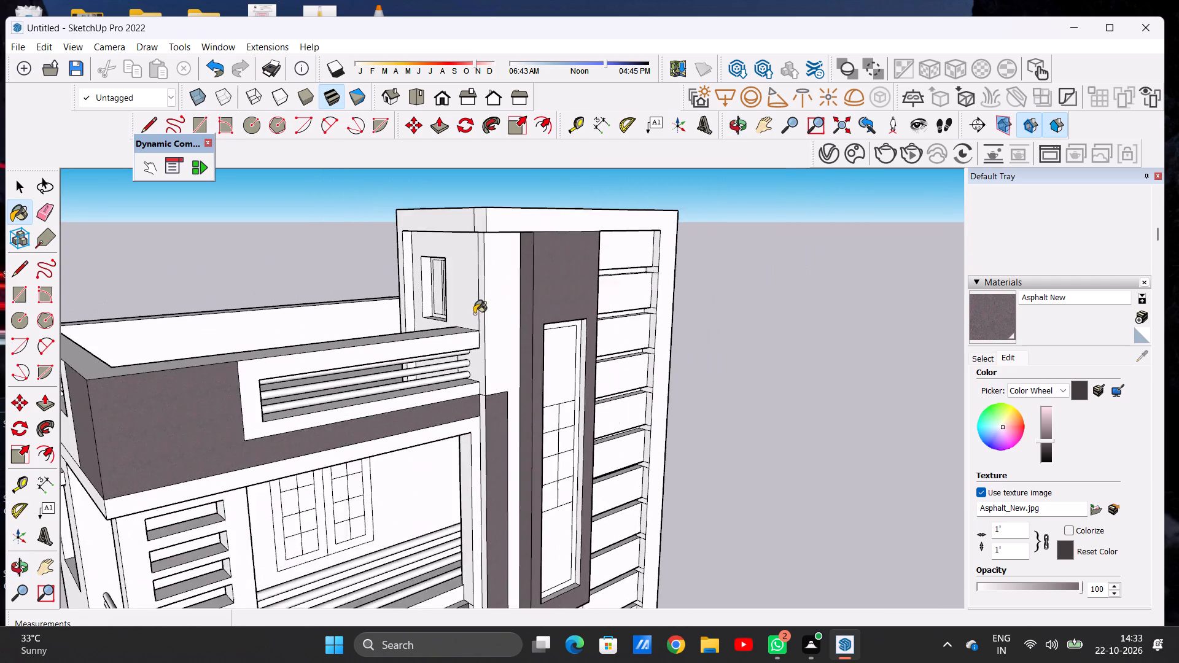
pyautogui.scroll(-7, 474, 314)
pyautogui.moveTo(555, 333); pyautogui.dragTo(136, 341, button='middle')
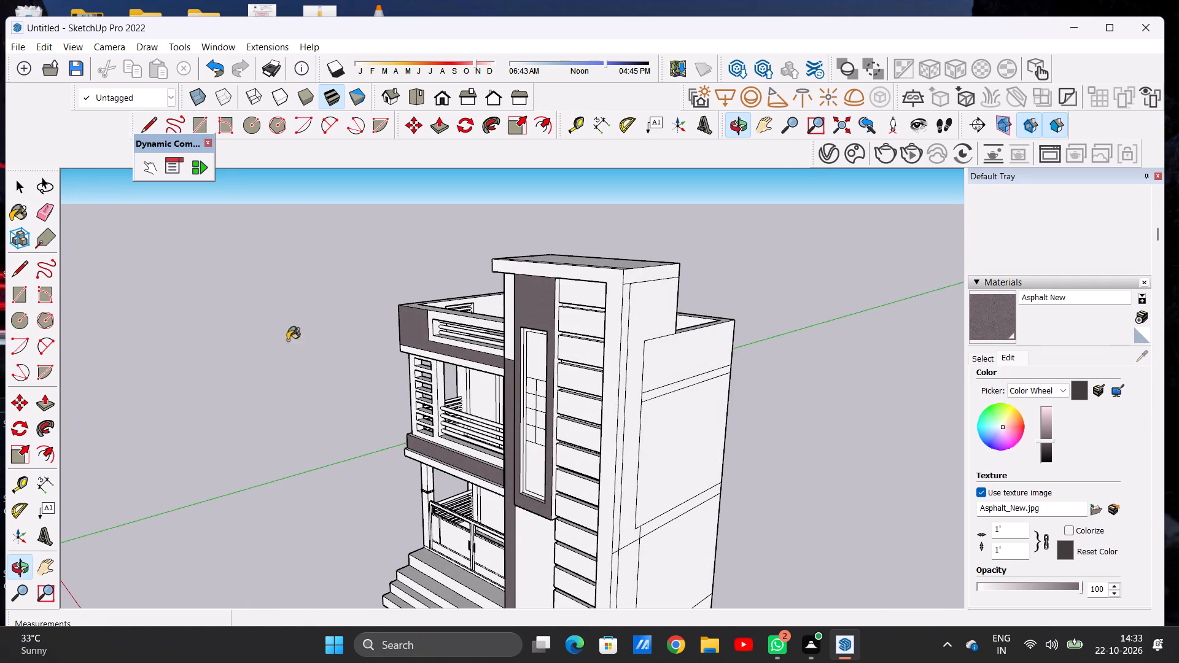
pyautogui.scroll(16, 556, 325)
pyautogui.click(558, 314)
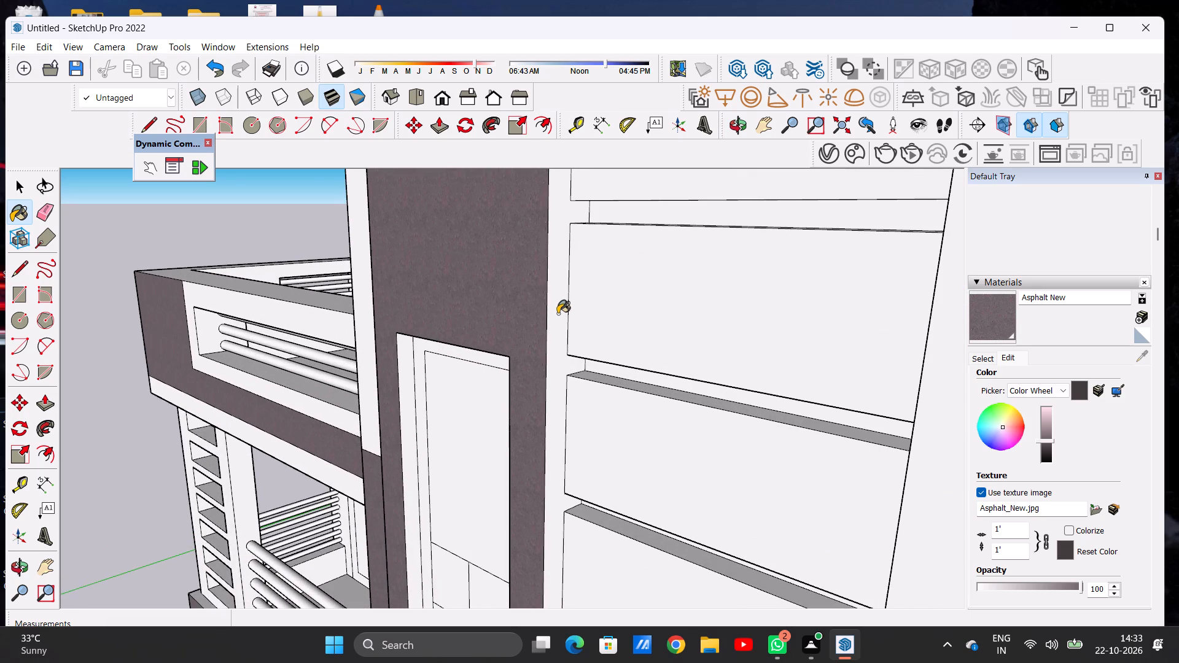
# Paint the underside of the tower's projecting window surround with Asphalt New.
pyautogui.scroll(-8, 539, 311)
pyautogui.scroll(1, 537, 293)
pyautogui.scroll(-12, 537, 293)
pyautogui.moveTo(463, 384); pyautogui.dragTo(589, 379, button='middle')
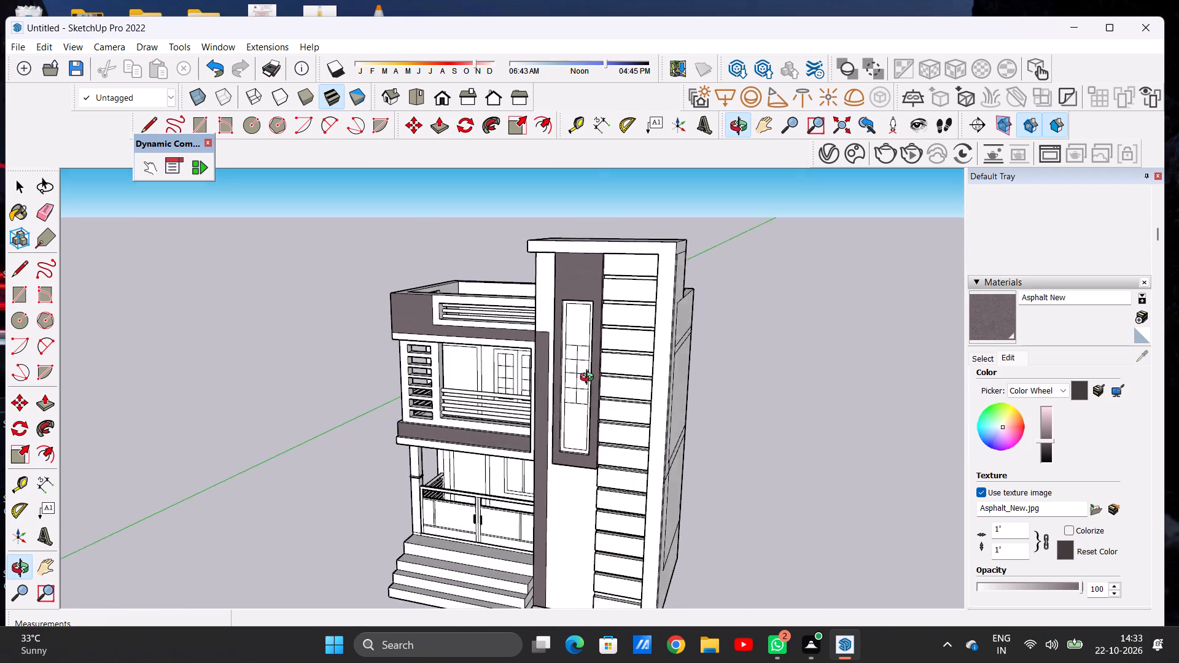
pyautogui.moveTo(589, 379); pyautogui.dragTo(646, 371, button='middle')
pyautogui.scroll(-1, 569, 458)
pyautogui.scroll(6, 600, 479)
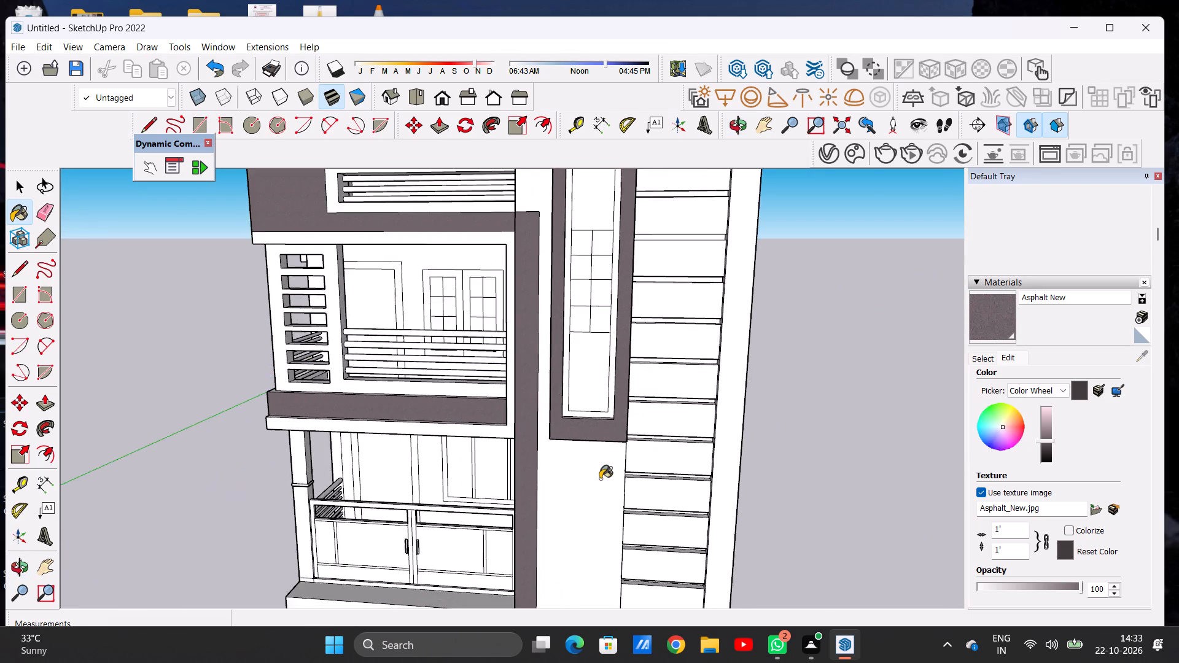
pyautogui.scroll(7, 601, 454)
pyautogui.moveTo(601, 454); pyautogui.dragTo(586, 322, button='middle')
pyautogui.scroll(4, 572, 271)
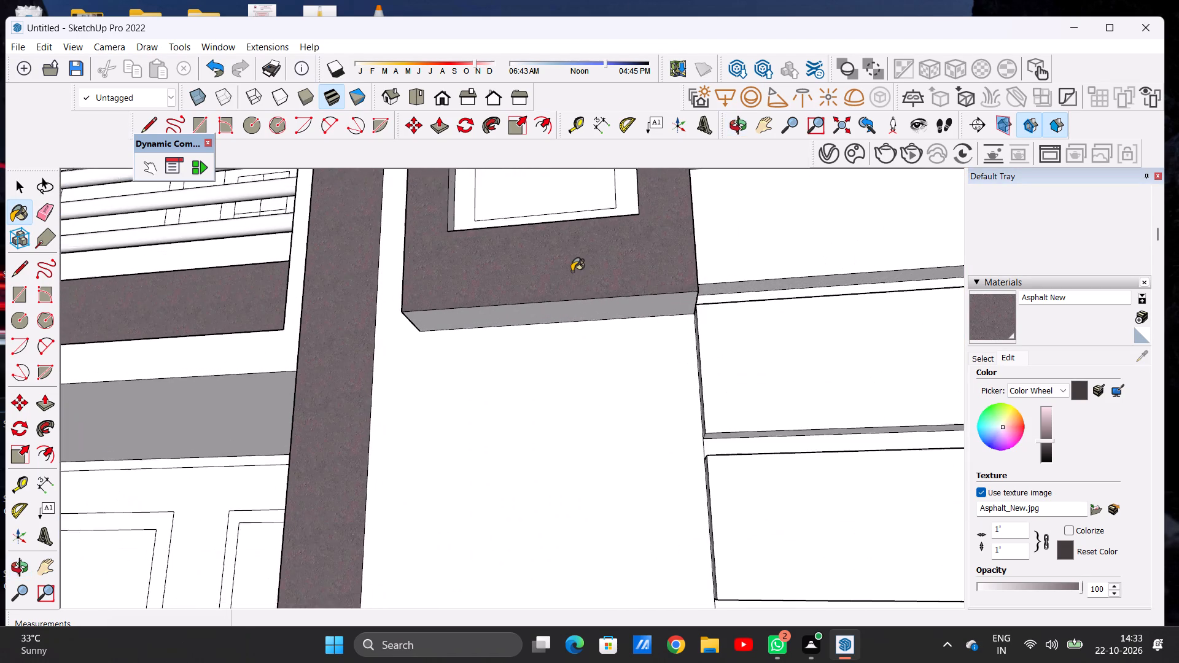
pyautogui.scroll(3, 572, 271)
pyautogui.scroll(-1, 575, 305)
pyautogui.scroll(3, 575, 305)
pyautogui.click(575, 305)
pyautogui.scroll(-9, 494, 373)
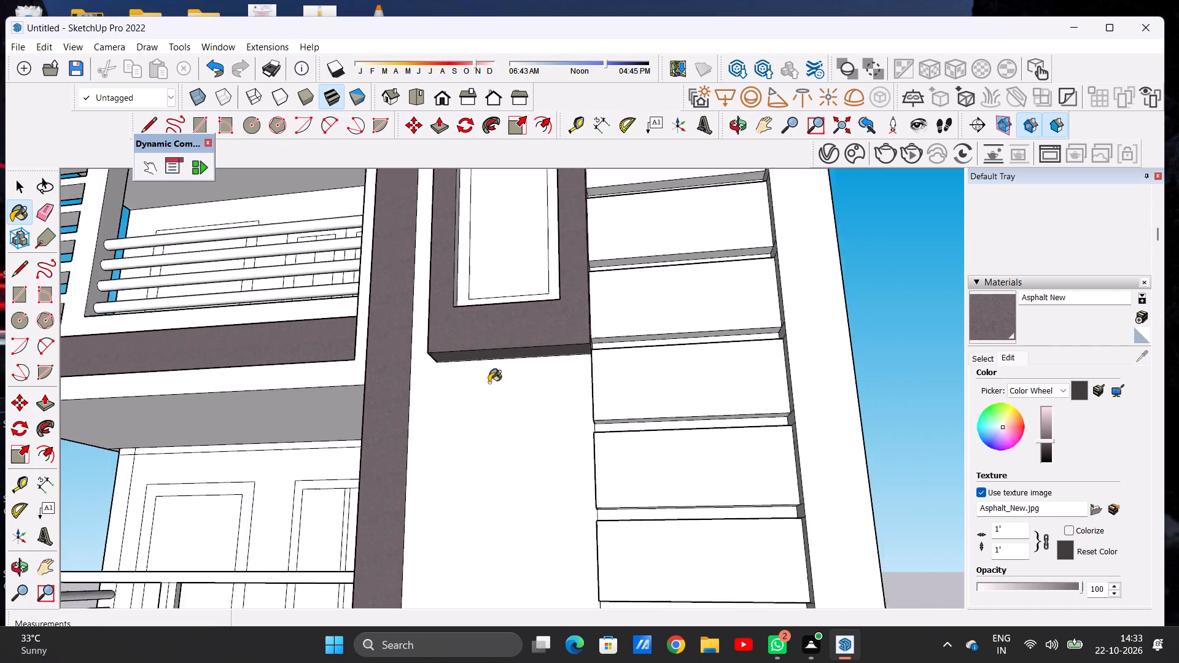
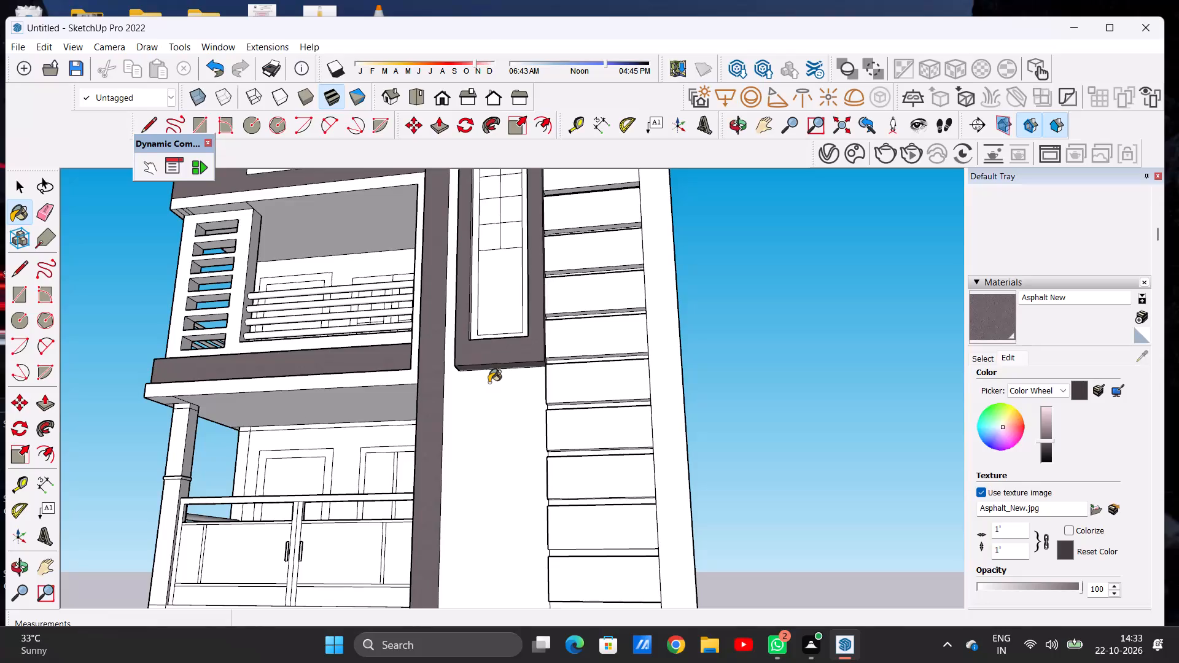
# Examine the villa's front and side elevations with the painted dark bands from several angles.
pyautogui.scroll(-10, 488, 360)
pyautogui.moveTo(481, 285); pyautogui.dragTo(540, 424, button='middle')
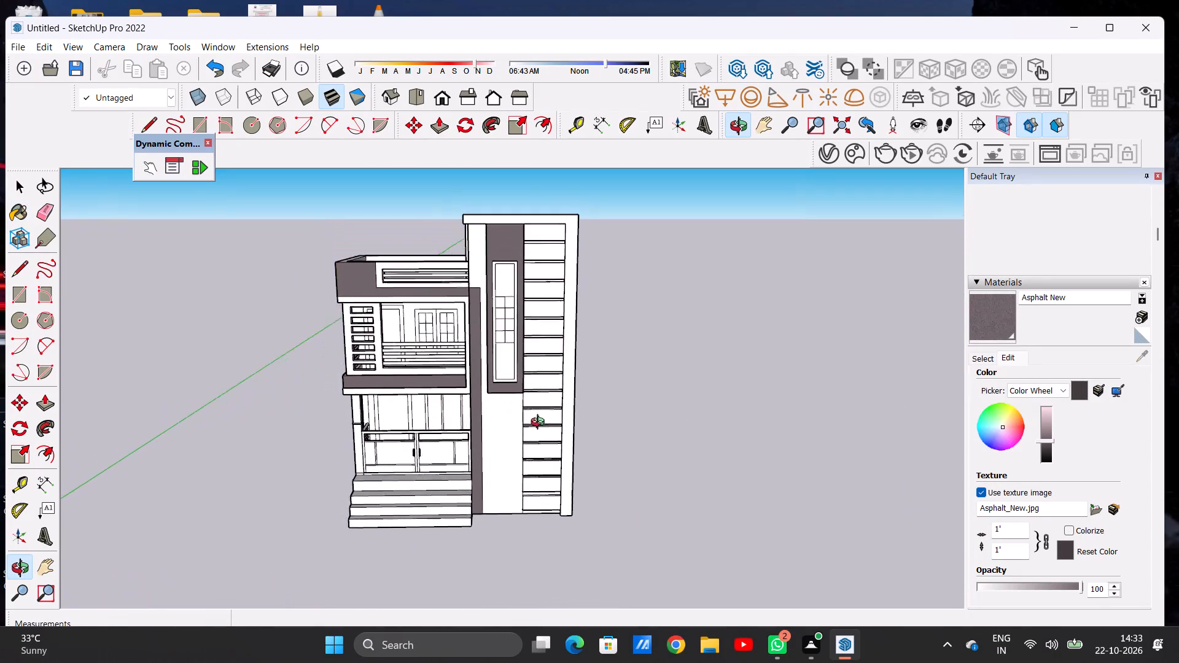
pyautogui.moveTo(540, 424); pyautogui.dragTo(548, 427, button='middle')
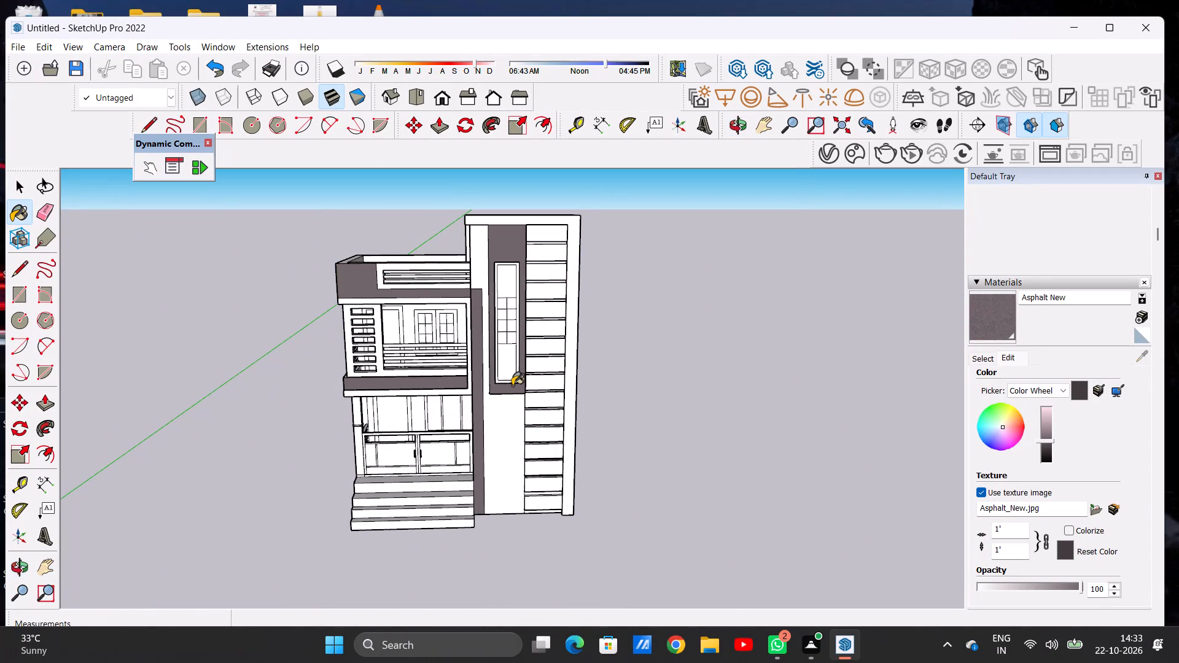
pyautogui.scroll(-5, 512, 386)
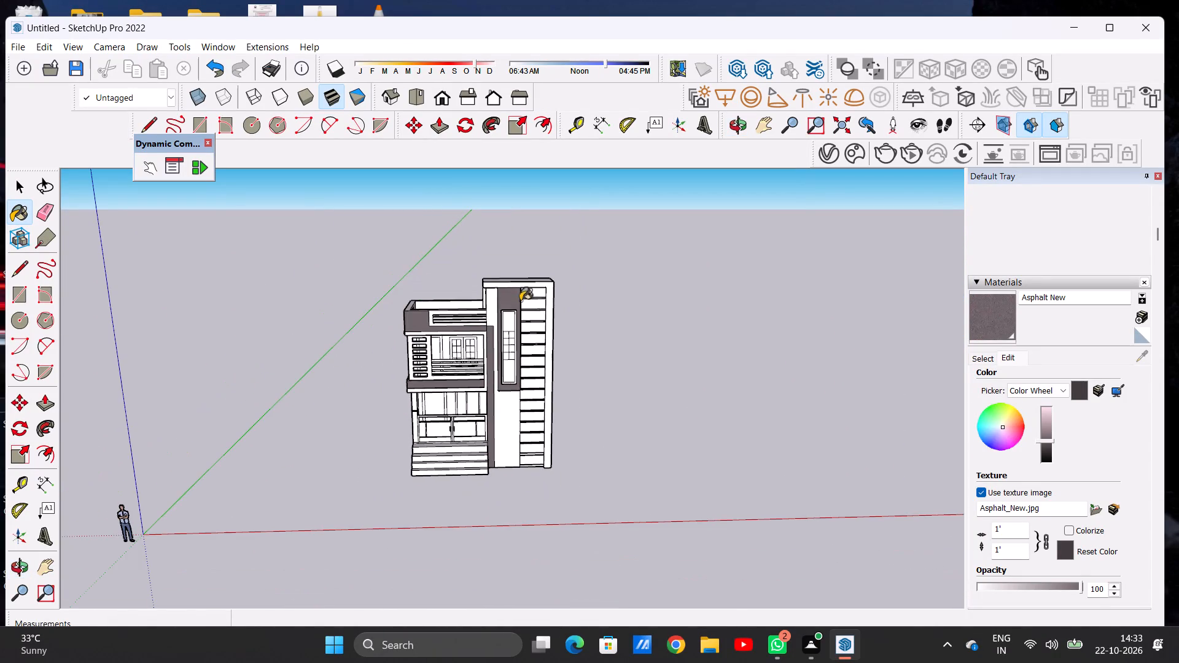
pyautogui.scroll(7, 520, 298)
pyautogui.scroll(7, 441, 421)
pyautogui.scroll(-4, 441, 421)
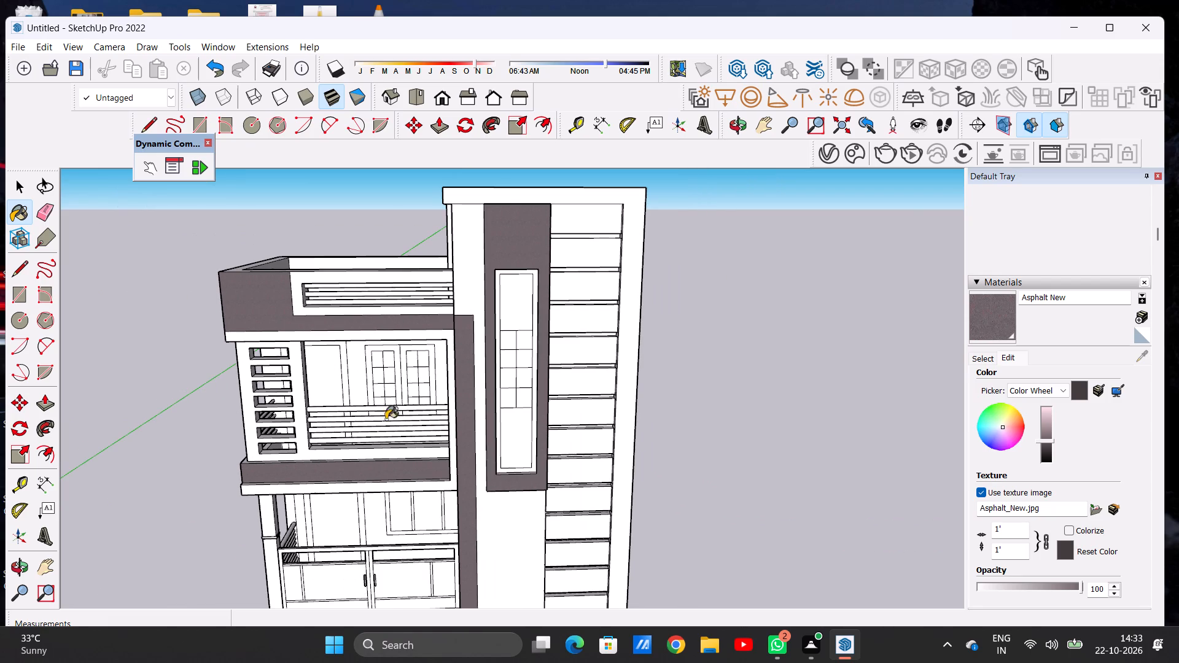
pyautogui.scroll(-4, 524, 435)
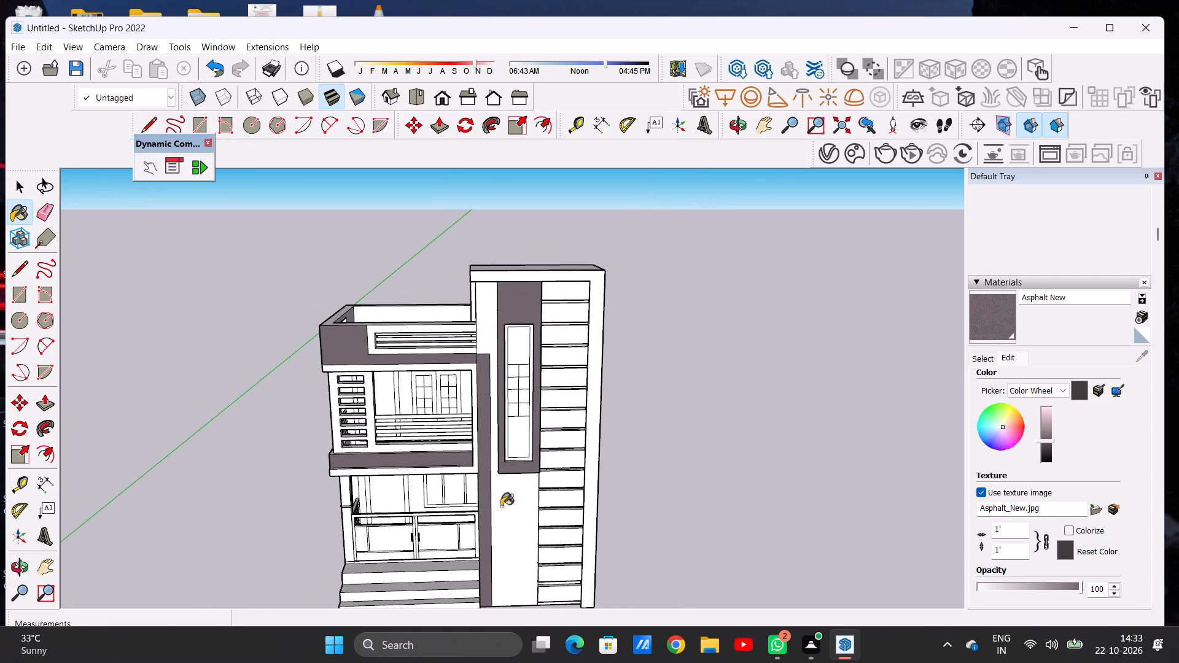
pyautogui.scroll(7, 478, 459)
pyautogui.moveTo(440, 433); pyautogui.dragTo(303, 388, button='middle')
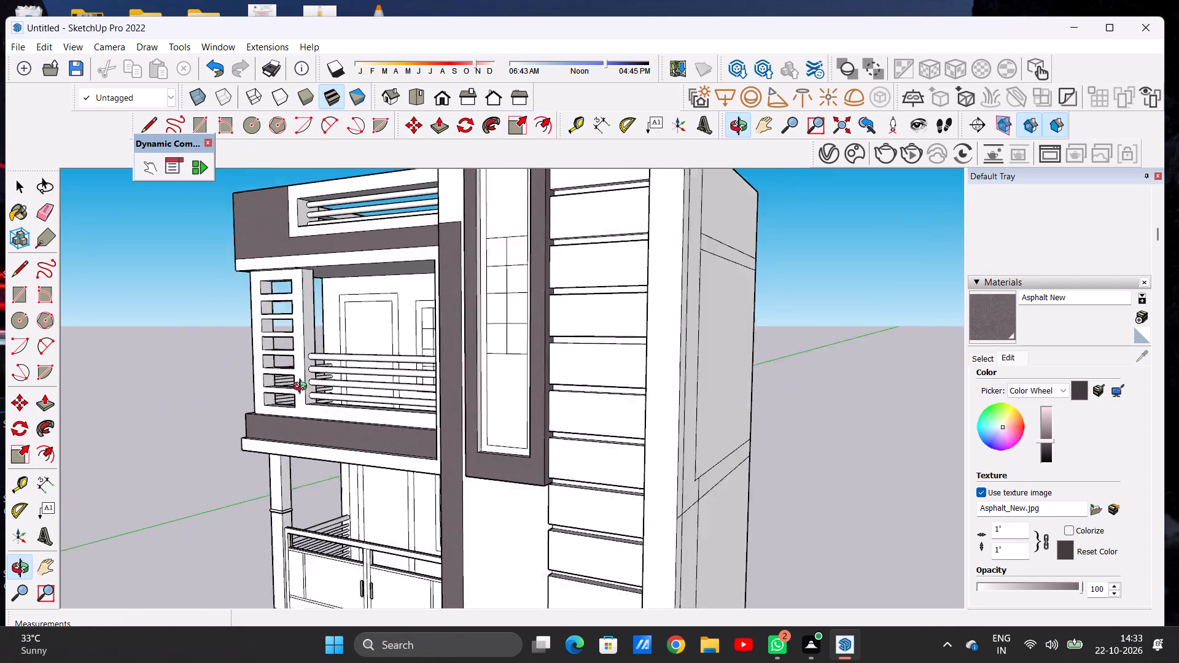
pyautogui.moveTo(303, 388); pyautogui.dragTo(432, 386, button='middle')
pyautogui.scroll(-4, 492, 363)
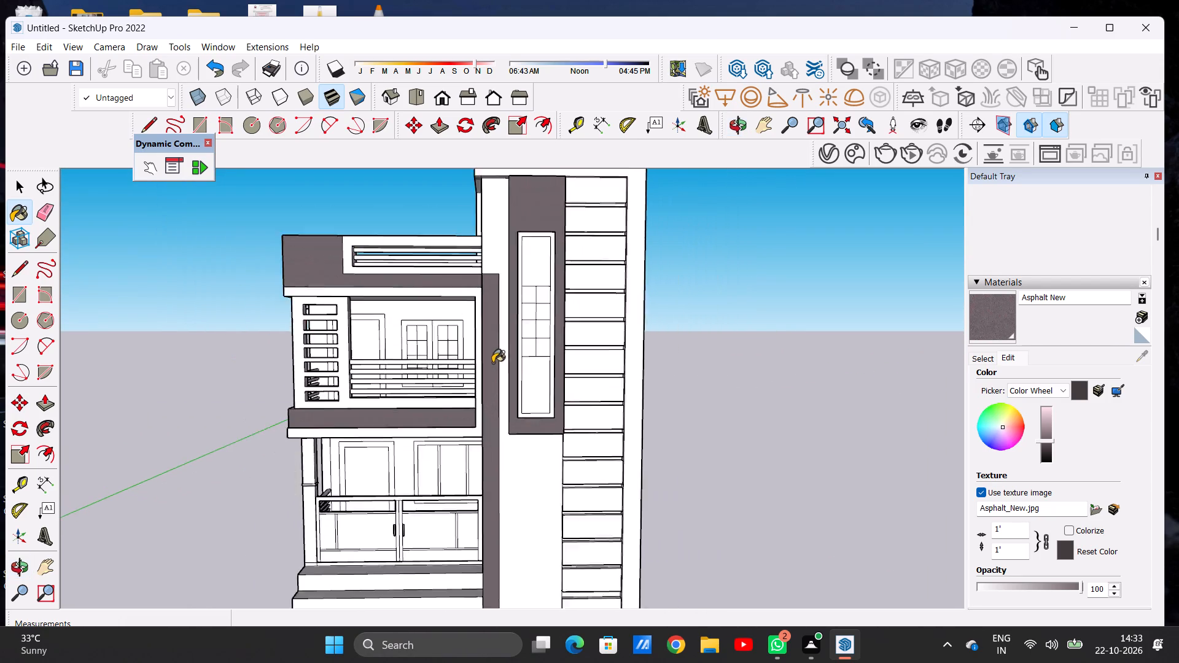
pyautogui.scroll(-16, 492, 363)
pyautogui.scroll(16, 496, 408)
pyautogui.scroll(-6, 499, 383)
pyautogui.scroll(2, 498, 402)
pyautogui.scroll(-4, 499, 424)
pyautogui.scroll(1, 499, 424)
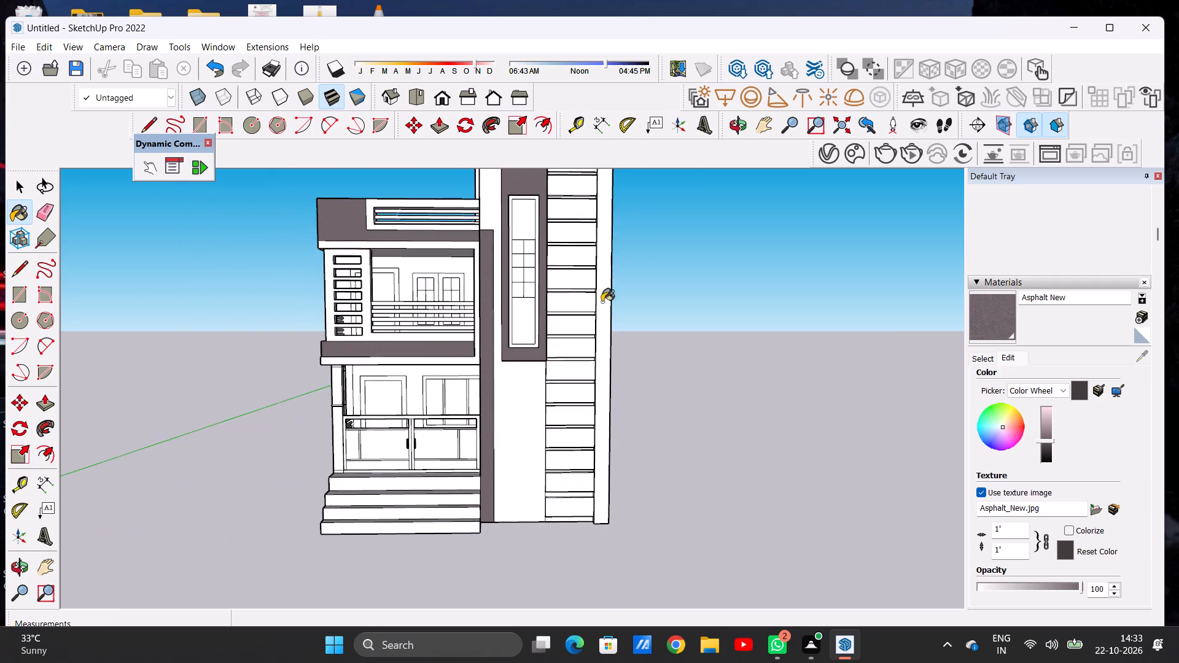
pyautogui.moveTo(605, 297); pyautogui.dragTo(594, 329, button='middle')
pyautogui.scroll(-4, 512, 457)
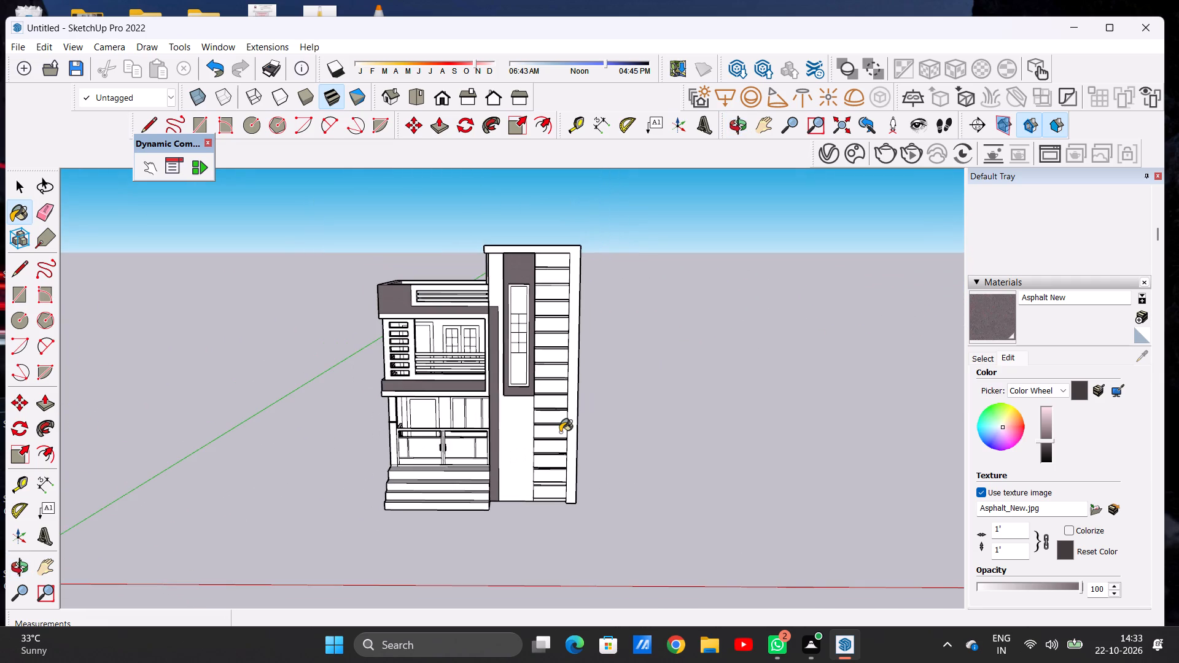
pyautogui.scroll(6, 475, 390)
pyautogui.moveTo(308, 363); pyautogui.dragTo(618, 365, button='middle')
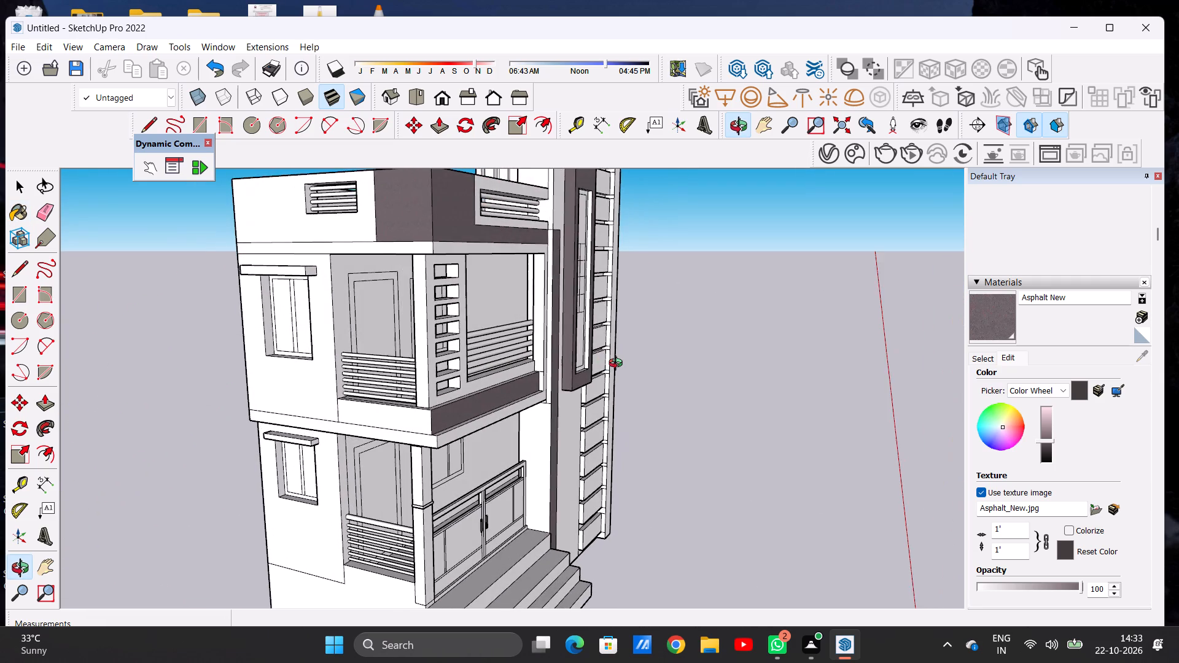
pyautogui.moveTo(618, 365); pyautogui.dragTo(373, 356, button='middle')
pyautogui.middleClick(373, 356)
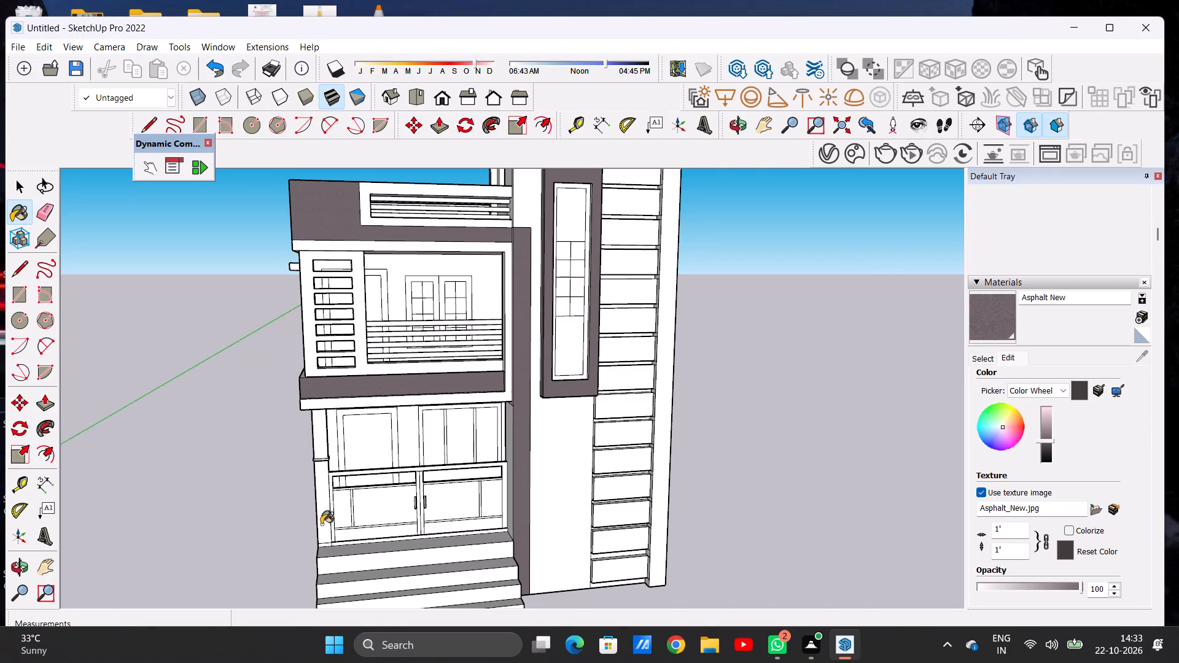
# Paint the front and outer side faces of the ground-floor porch pillar below its collar with Asphalt New.
pyautogui.scroll(5, 321, 524)
pyautogui.click(317, 428)
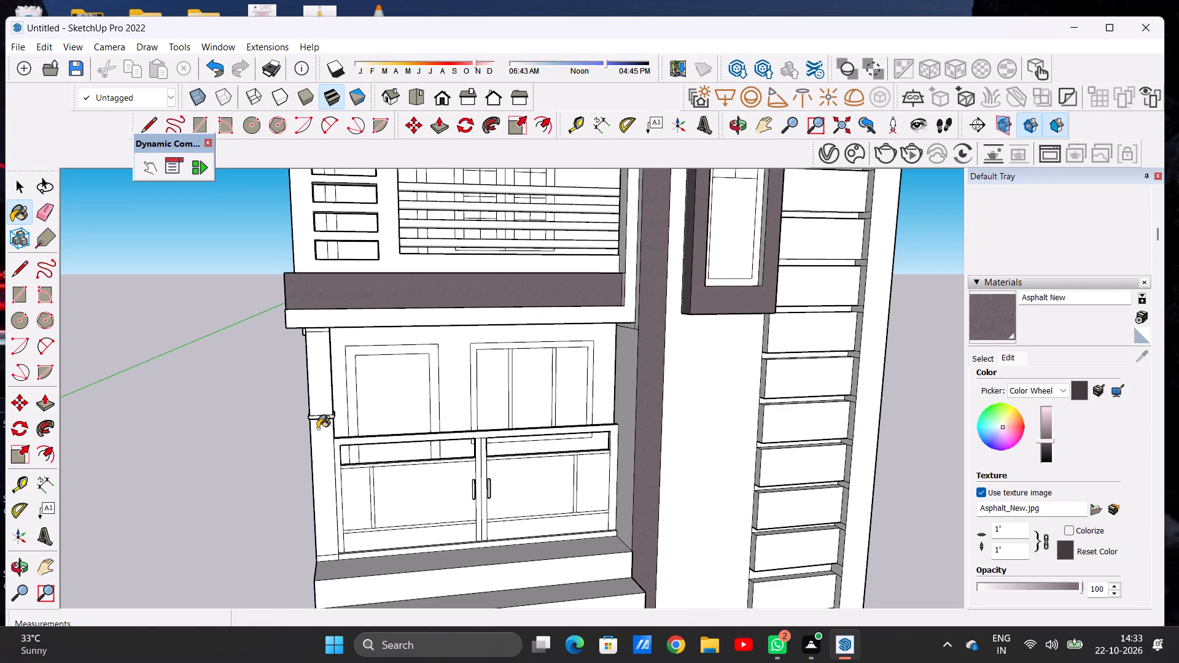
pyautogui.scroll(7, 317, 428)
pyautogui.moveTo(249, 467); pyautogui.dragTo(429, 478, button='middle')
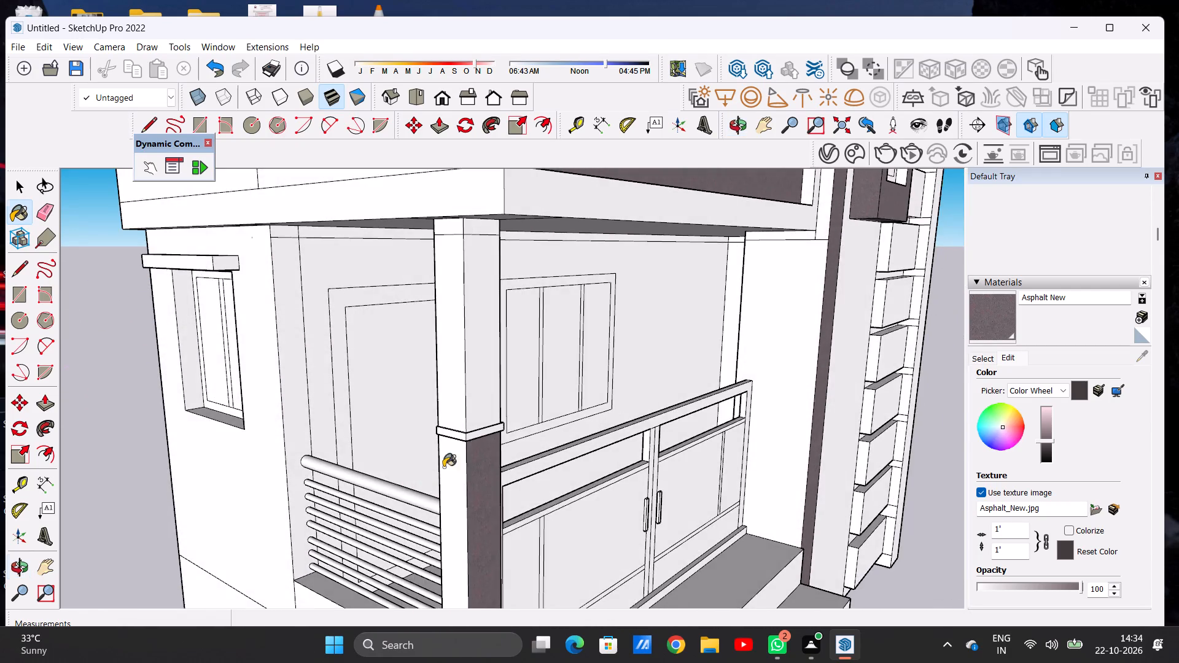
pyautogui.scroll(6, 511, 442)
pyautogui.click(181, 472)
pyautogui.scroll(-3, 243, 418)
pyautogui.scroll(1, 243, 418)
pyautogui.scroll(-4, 243, 418)
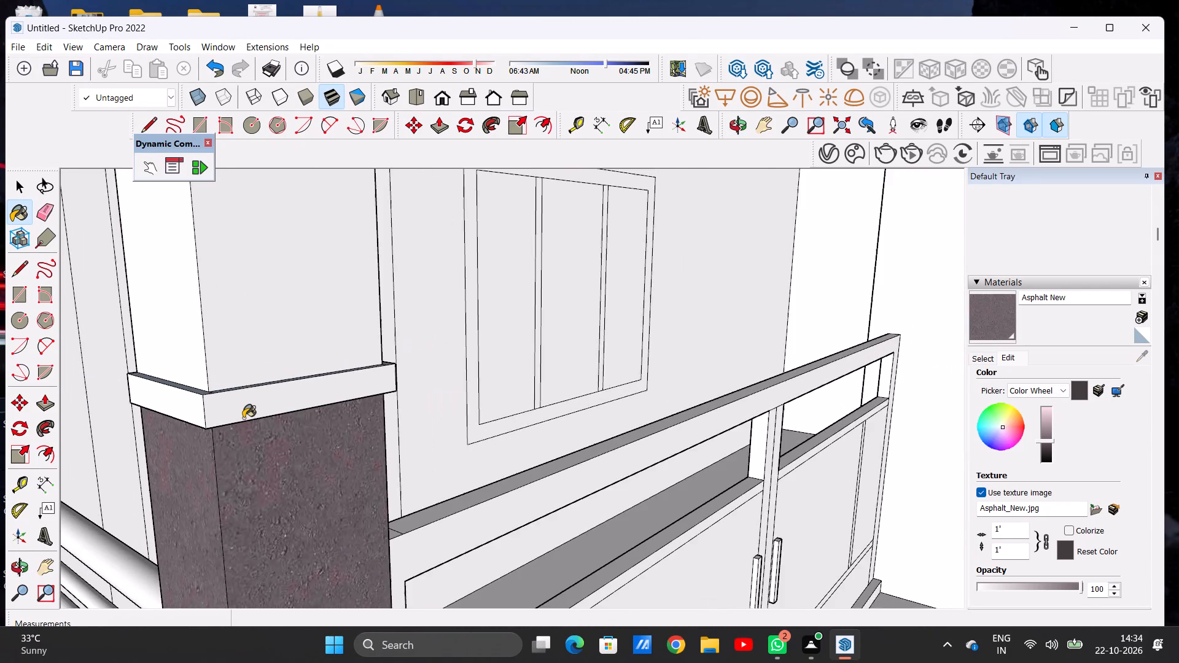
pyautogui.scroll(-5, 243, 418)
# Paint the inner side and back faces of the porch pillar's lower part with Asphalt New.
pyautogui.moveTo(320, 433); pyautogui.dragTo(0, 441, button='middle')
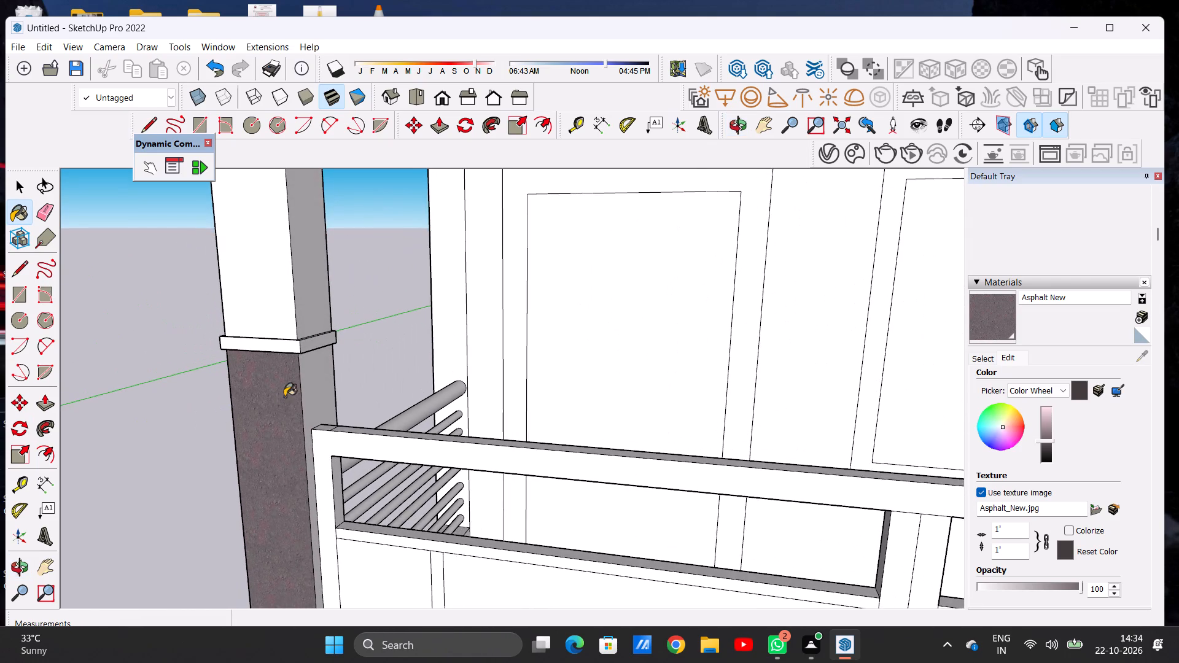
pyautogui.scroll(6, 288, 395)
pyautogui.click(324, 364)
pyautogui.scroll(-17, 298, 438)
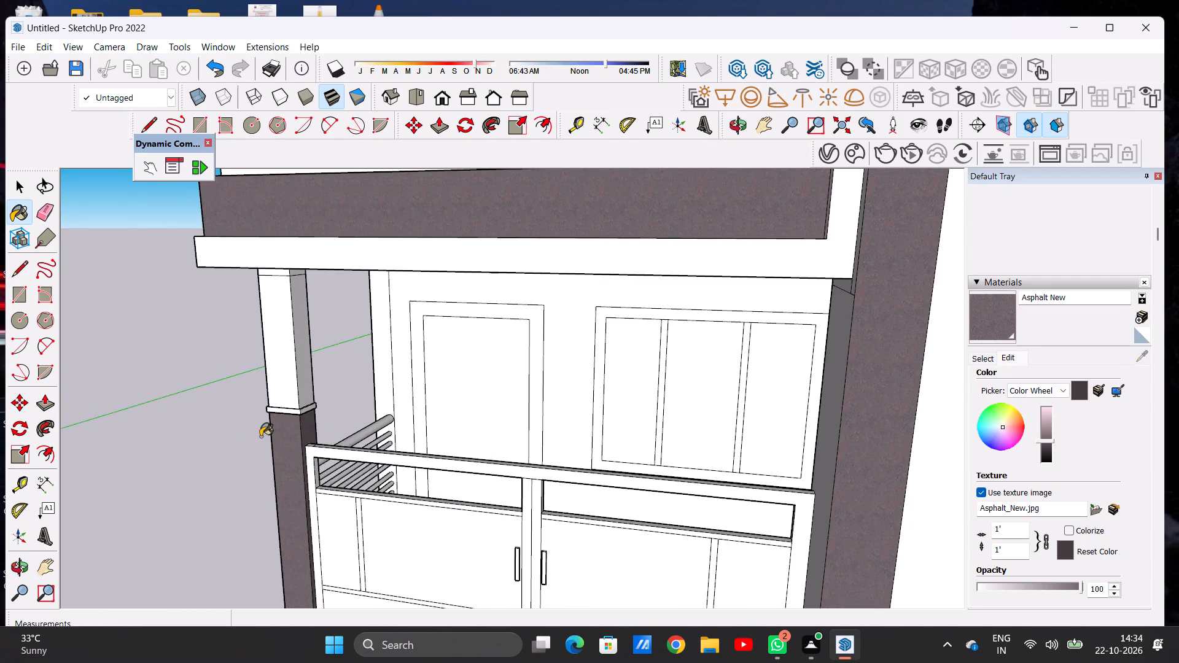
pyautogui.moveTo(260, 437); pyautogui.dragTo(848, 351, button='middle')
pyautogui.scroll(3, 717, 412)
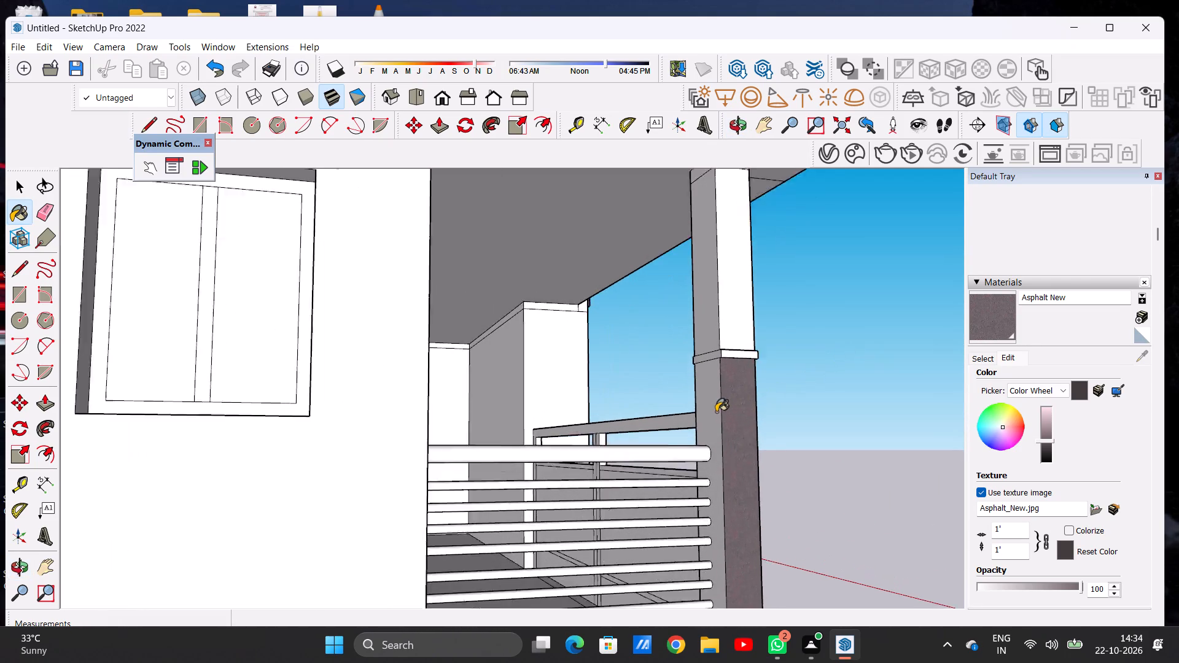
pyautogui.scroll(5, 716, 412)
pyautogui.click(715, 411)
pyautogui.scroll(-14, 574, 437)
pyautogui.moveTo(645, 430); pyautogui.dragTo(382, 441, button='middle')
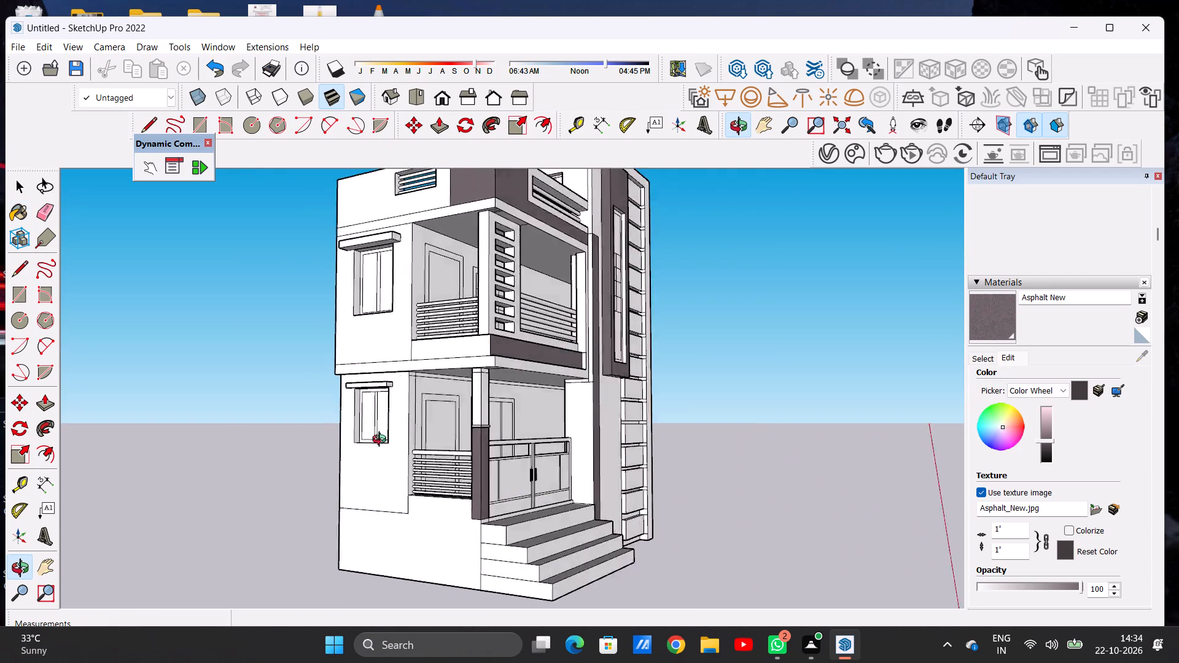
pyautogui.moveTo(382, 441); pyautogui.dragTo(109, 444, button='middle')
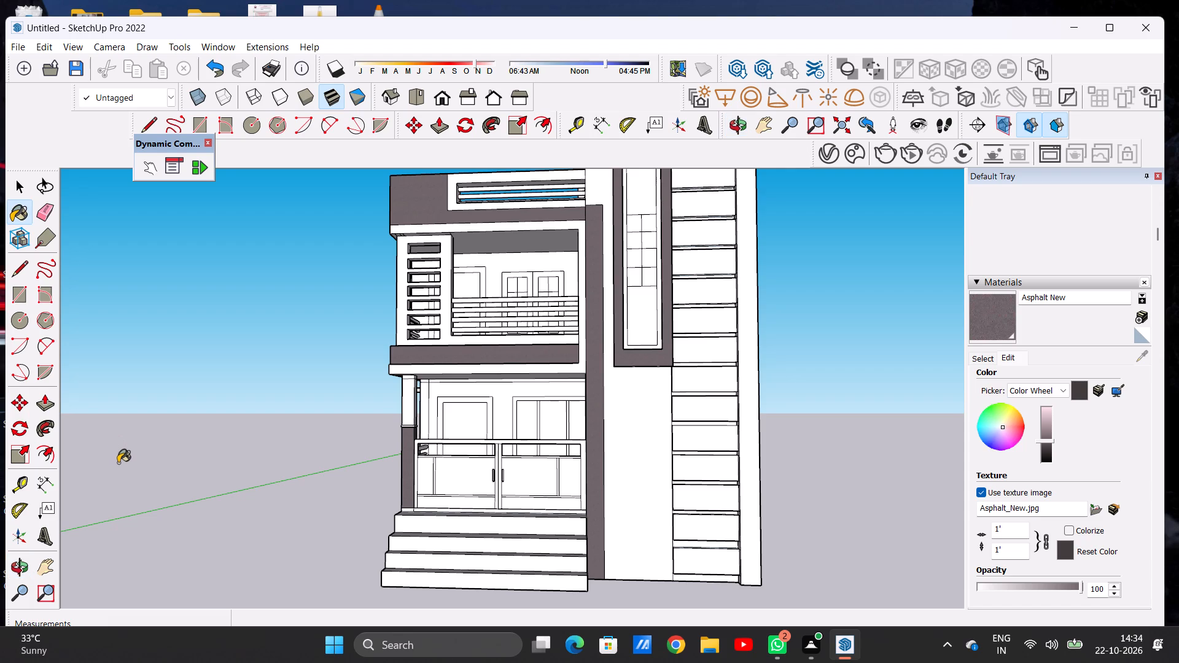
# Paint the short front face at the foot of the porch pillar, just above the top step, with Asphalt New.
pyautogui.scroll(-8, 120, 470)
pyautogui.scroll(6, 232, 486)
pyautogui.moveTo(324, 479); pyautogui.dragTo(362, 505, button='middle')
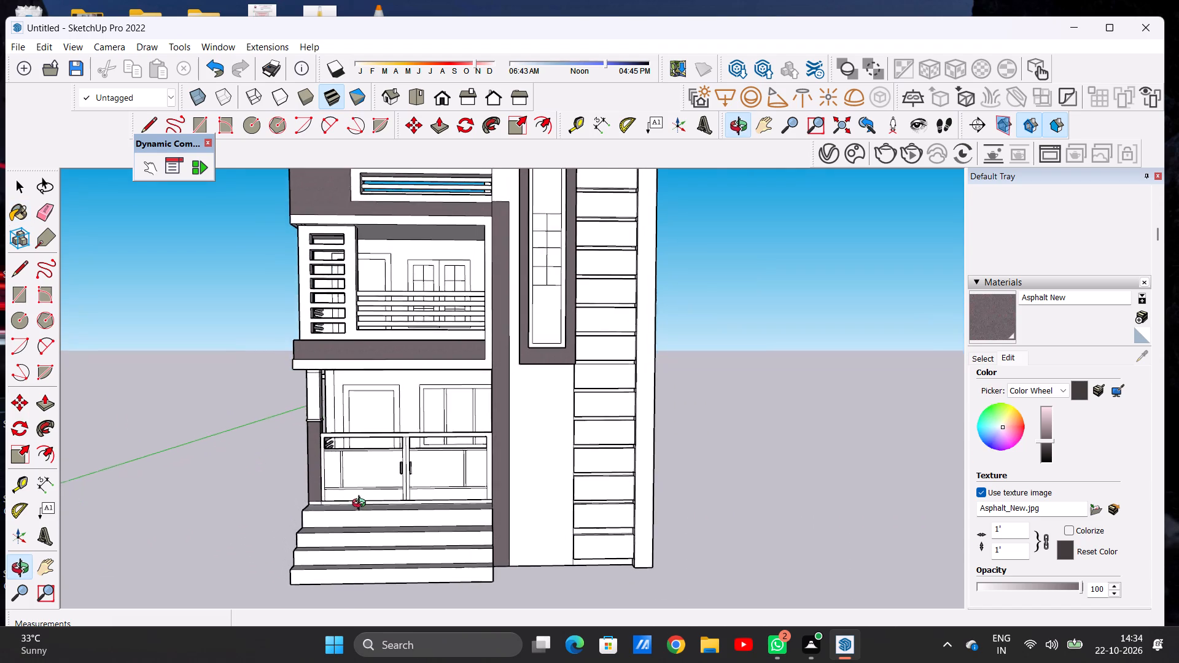
pyautogui.moveTo(362, 505); pyautogui.dragTo(362, 506, button='middle')
pyautogui.scroll(13, 308, 506)
pyautogui.scroll(-1, 313, 503)
pyautogui.scroll(10, 313, 503)
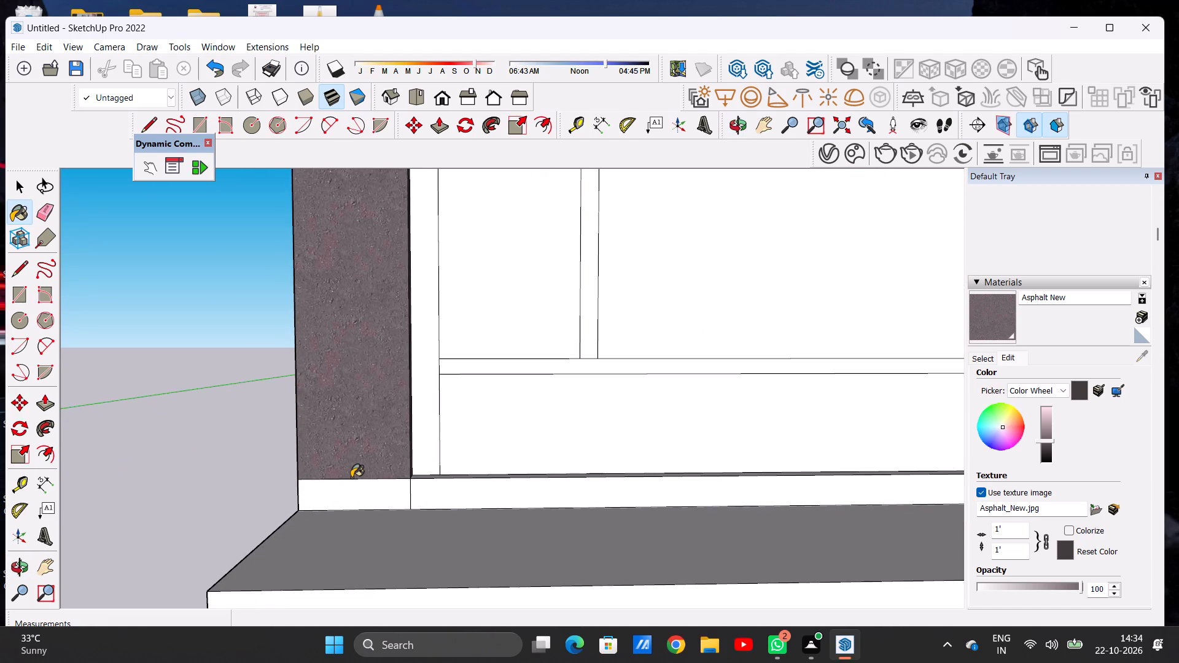
pyautogui.click(354, 497)
pyautogui.scroll(-6, 354, 511)
# Examine the painted porch pillar and the overall front elevation.
pyautogui.moveTo(338, 502); pyautogui.dragTo(483, 525, button='middle')
pyautogui.scroll(-6, 359, 502)
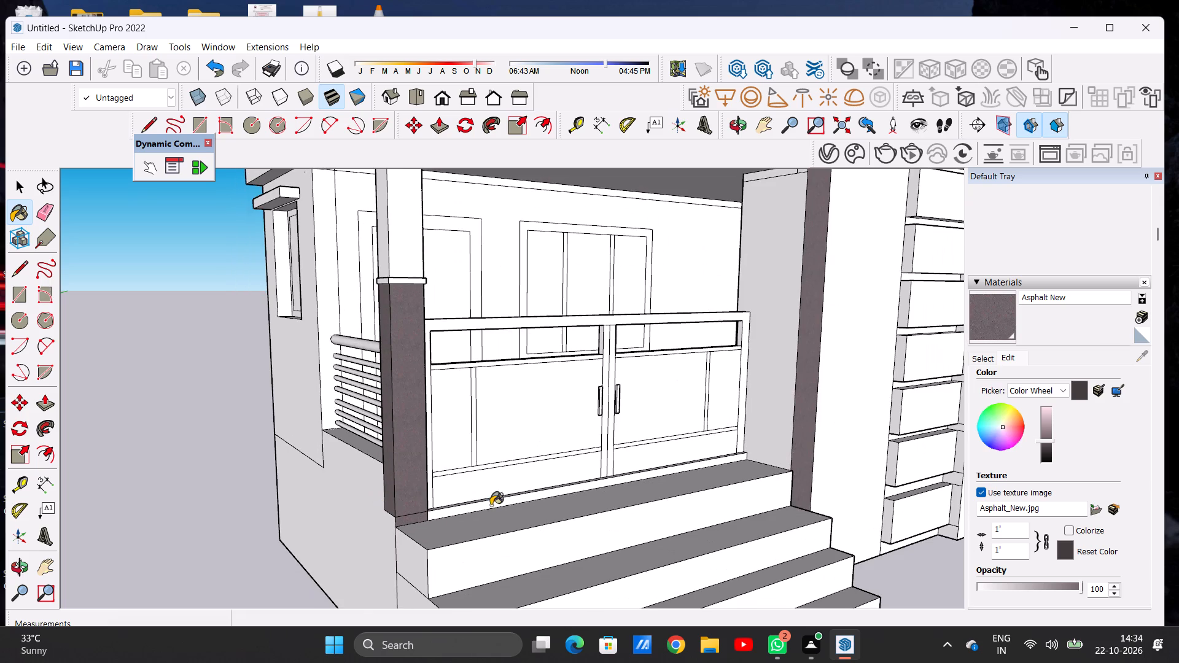
pyautogui.moveTo(491, 505); pyautogui.dragTo(365, 492, button='middle')
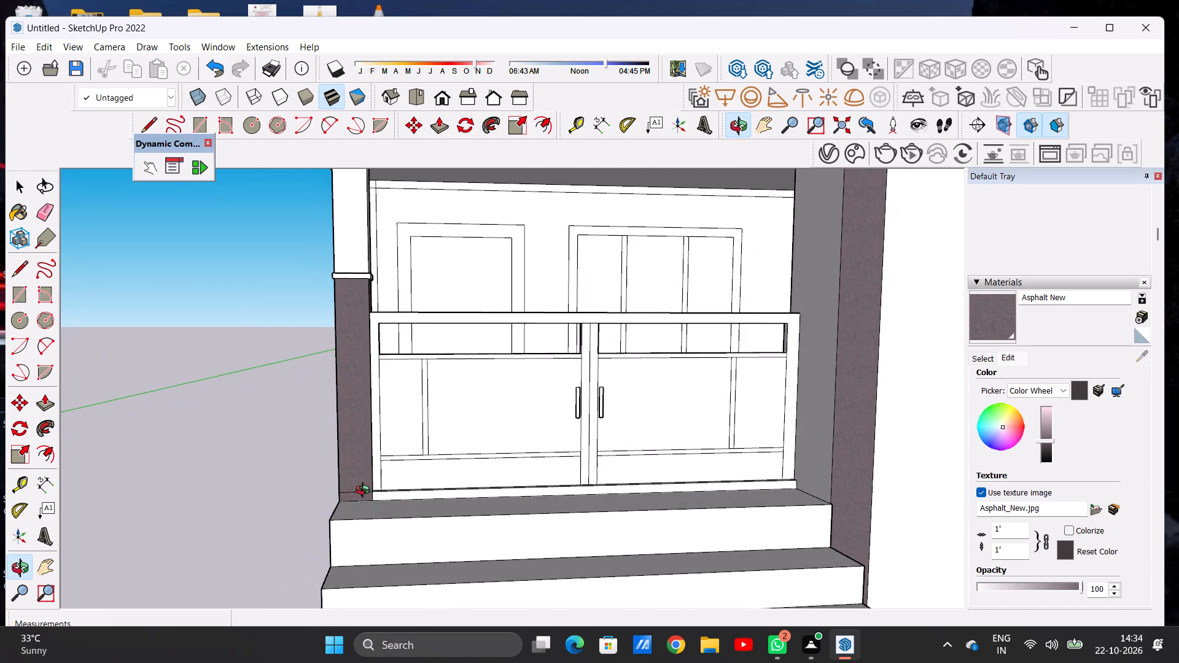
pyautogui.moveTo(365, 492); pyautogui.dragTo(355, 492, button='middle')
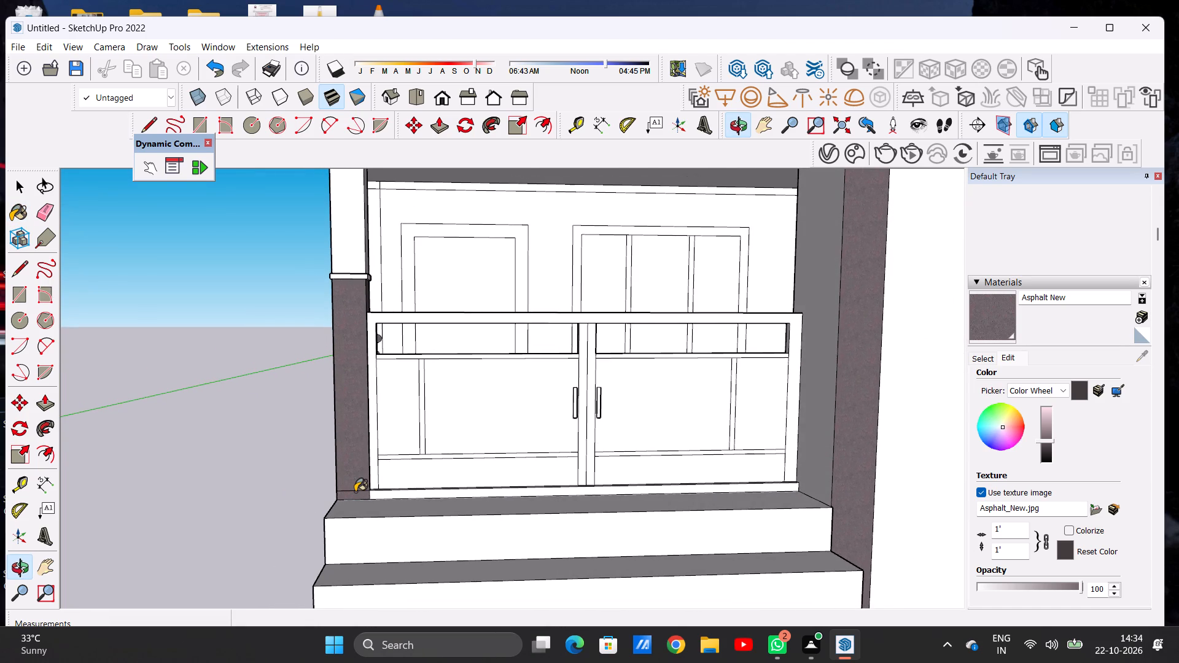
pyautogui.scroll(-16, 355, 492)
pyautogui.scroll(8, 402, 481)
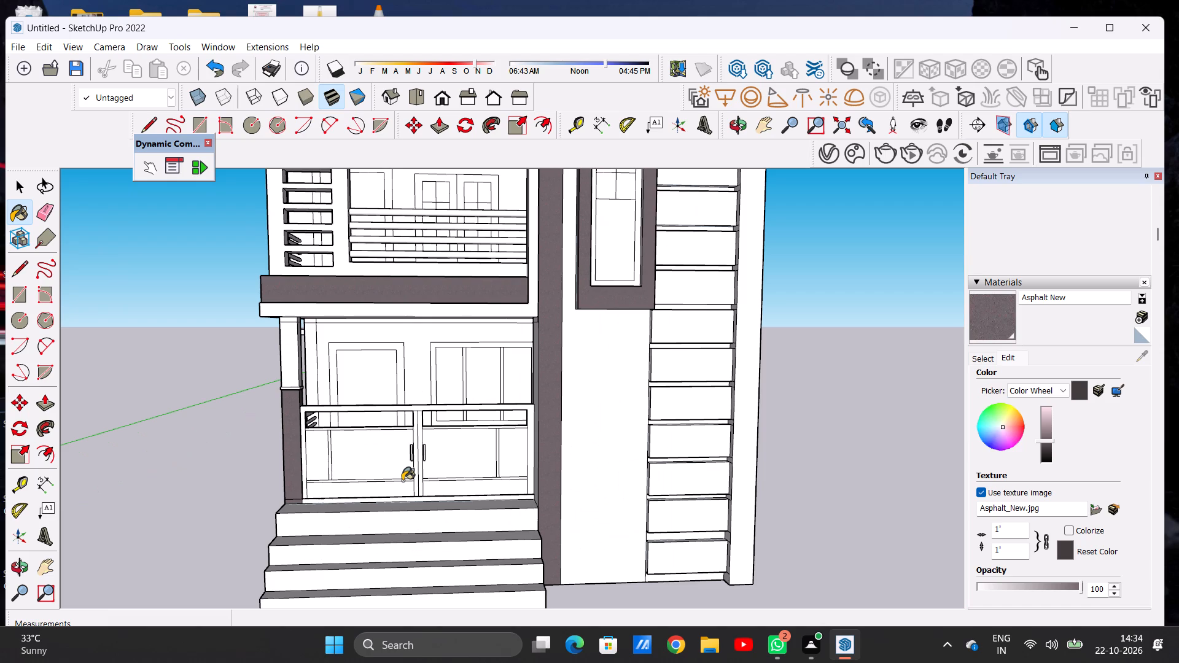
pyautogui.scroll(-1, 402, 479)
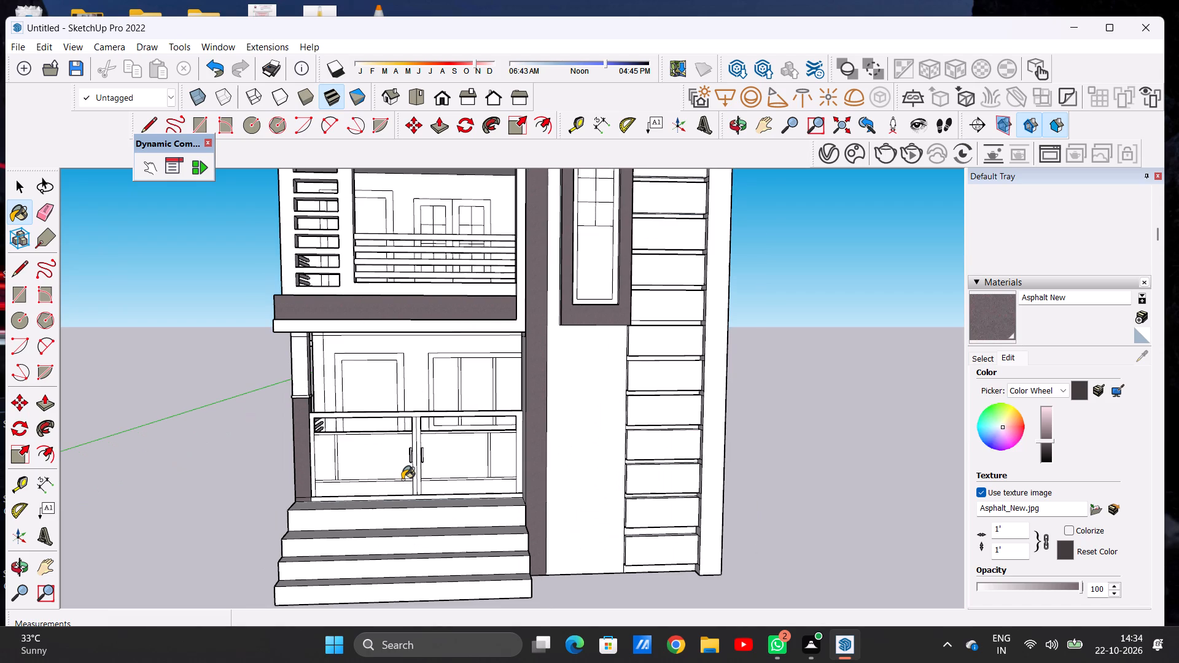
pyautogui.scroll(-8, 402, 479)
pyautogui.scroll(1, 402, 479)
pyautogui.scroll(-3, 402, 479)
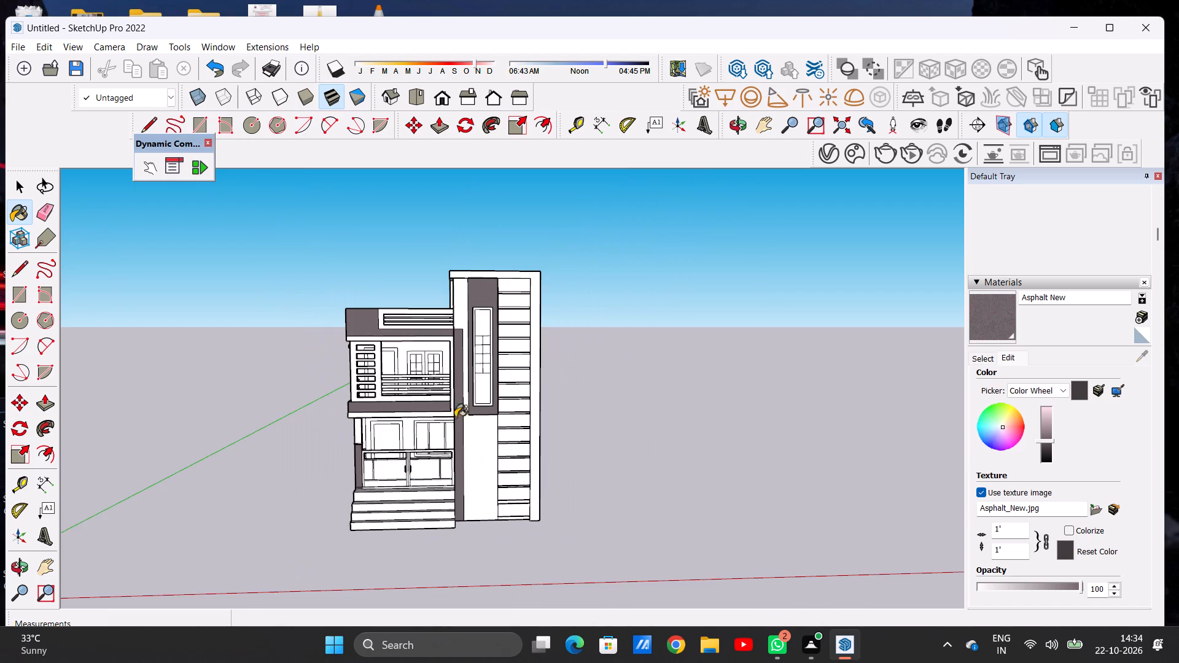
# Paint the topmost panel of the tower's grooved wall strip with Formica Speckled Grey from the Synthetic Surfaces materials.
pyautogui.scroll(11, 504, 355)
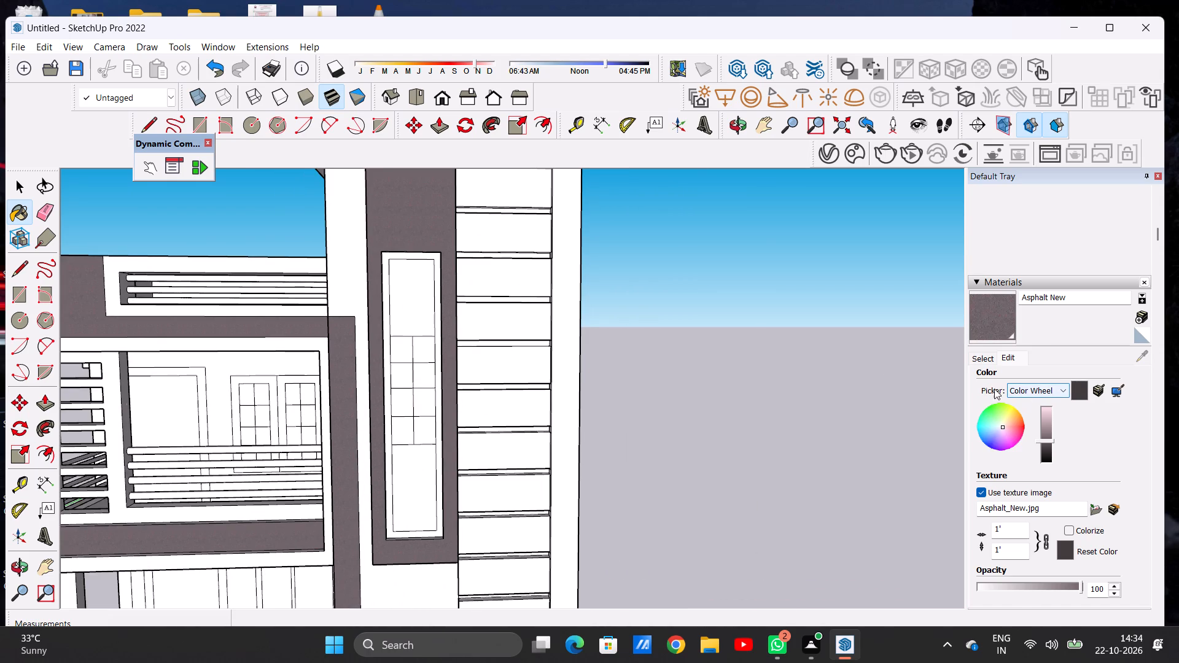
pyautogui.click(978, 363)
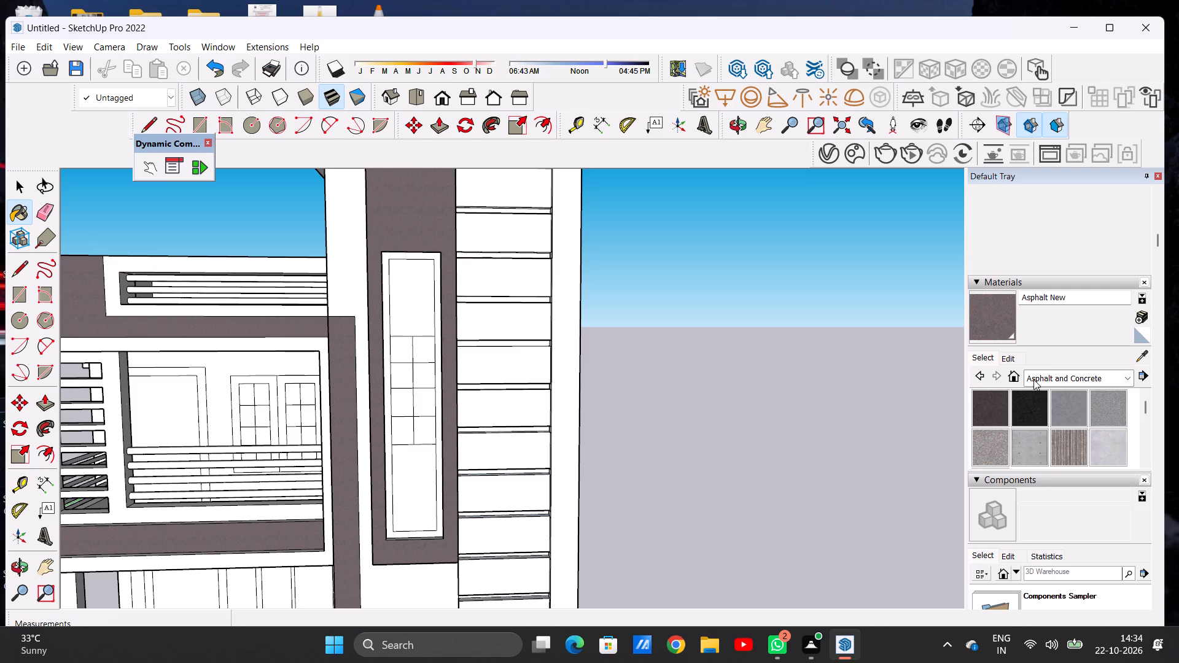
pyautogui.click(1033, 379)
pyautogui.click(1086, 527)
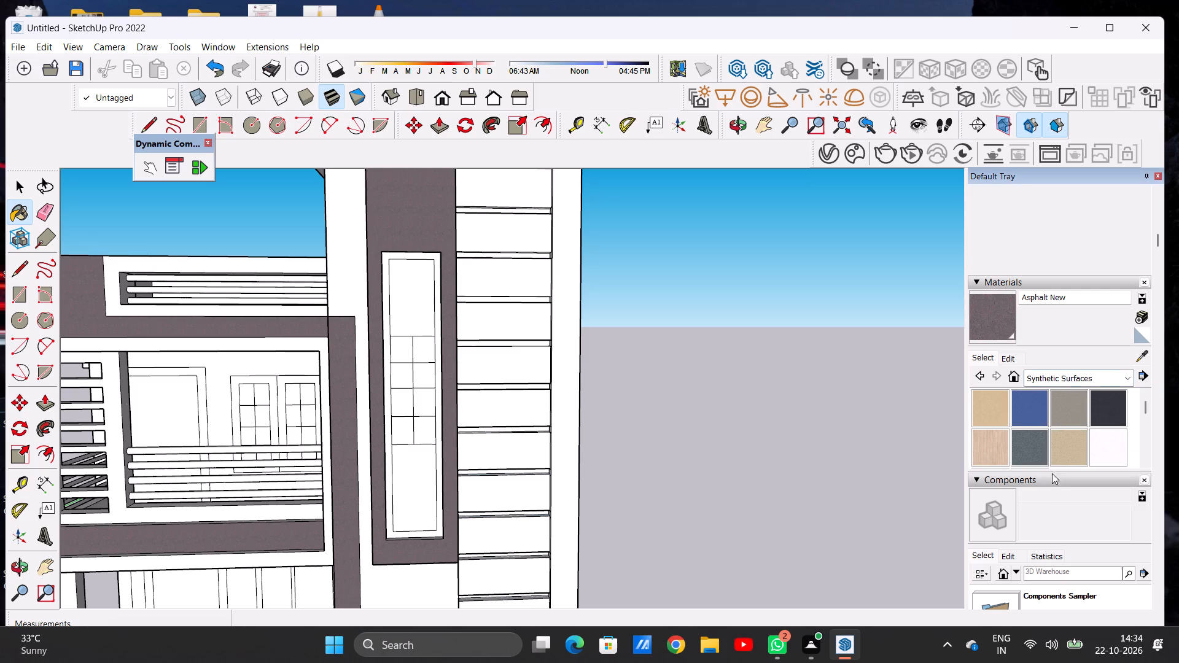
pyautogui.click(1034, 452)
pyautogui.scroll(-5, 499, 444)
pyautogui.scroll(7, 500, 278)
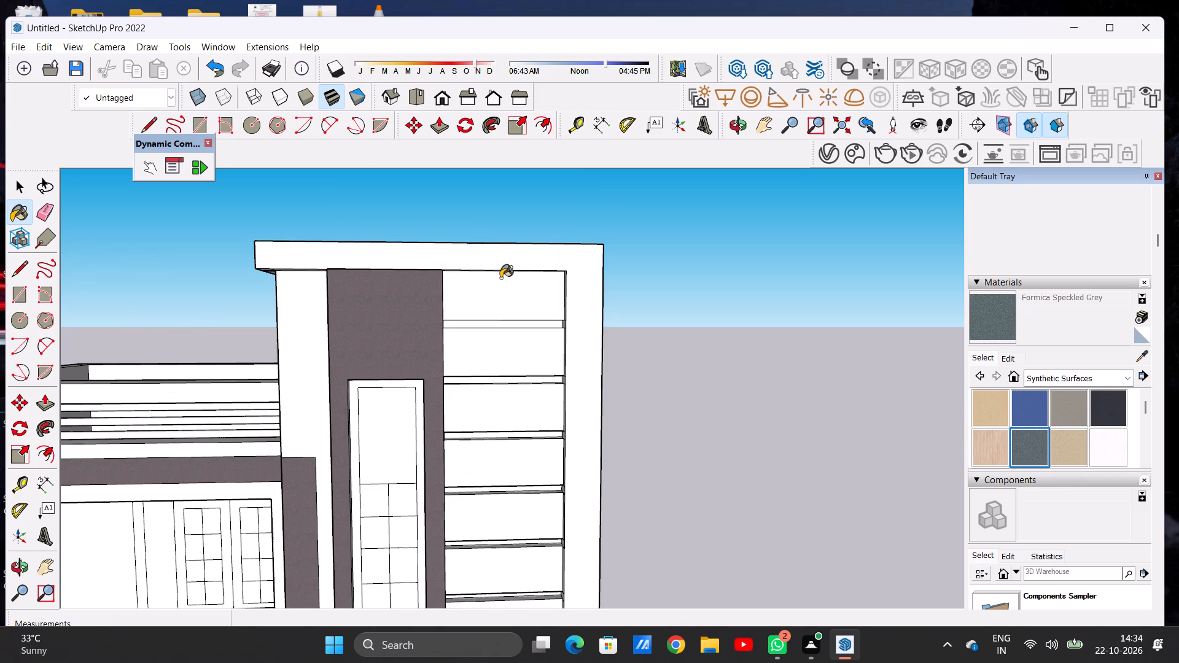
pyautogui.click(500, 278)
pyautogui.scroll(-3, 489, 365)
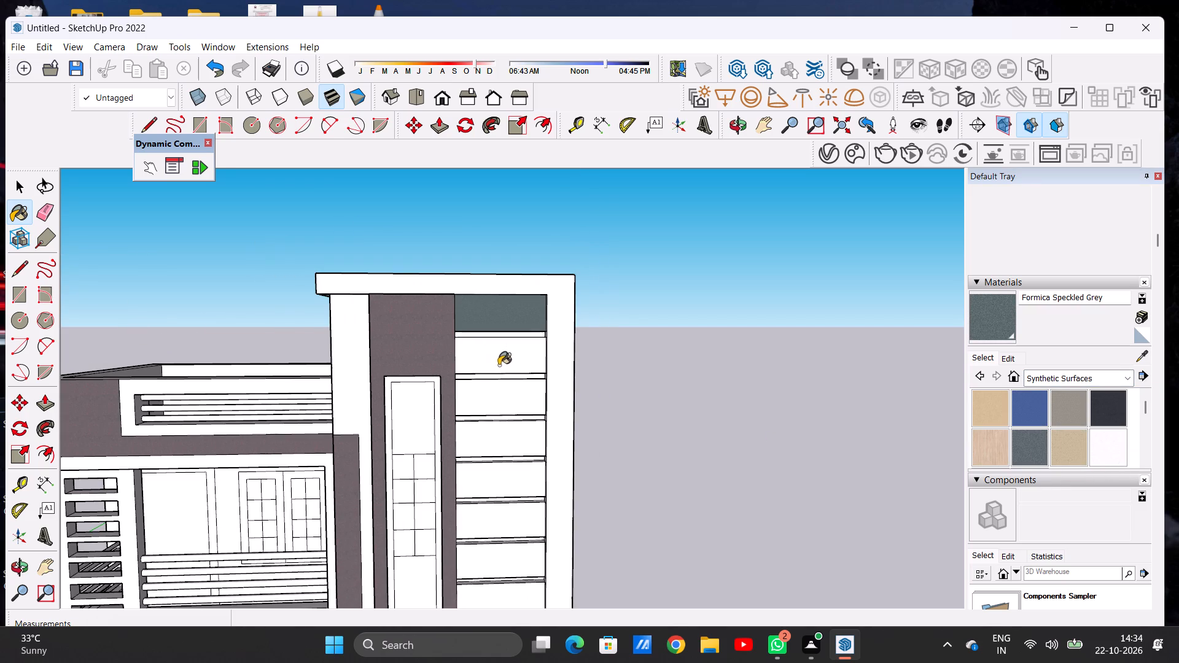
# Slightly increase the brightness of the Formica Speckled Grey material.
pyautogui.moveTo(480, 378); pyautogui.dragTo(412, 397, button='middle')
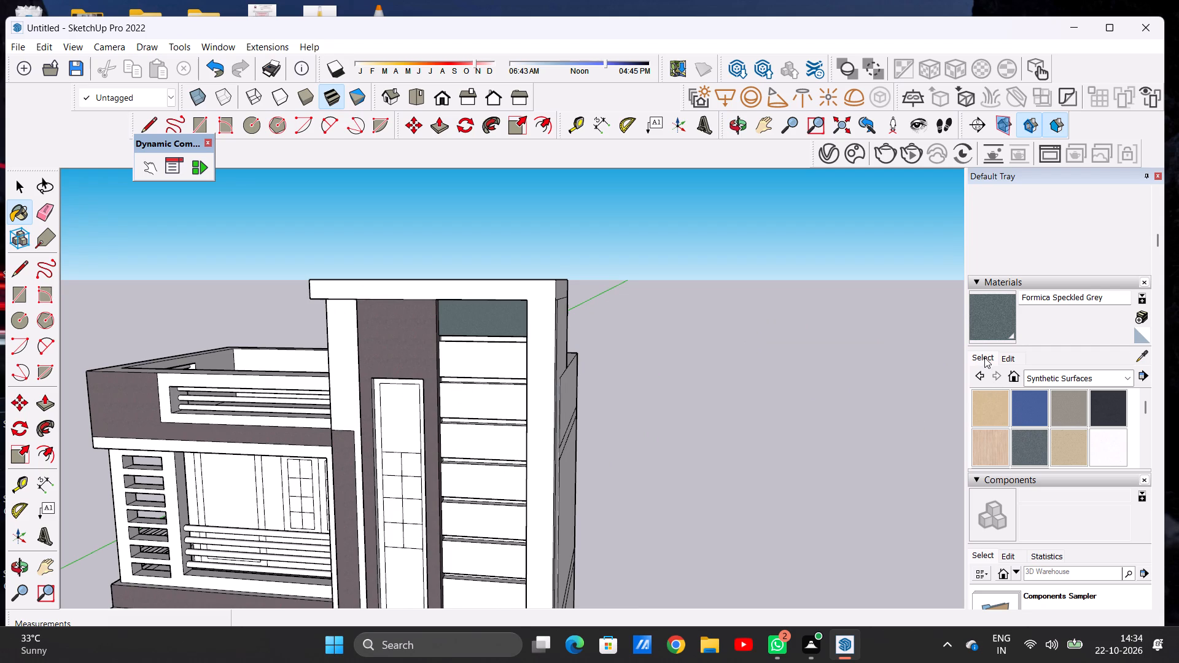
pyautogui.click(1008, 357)
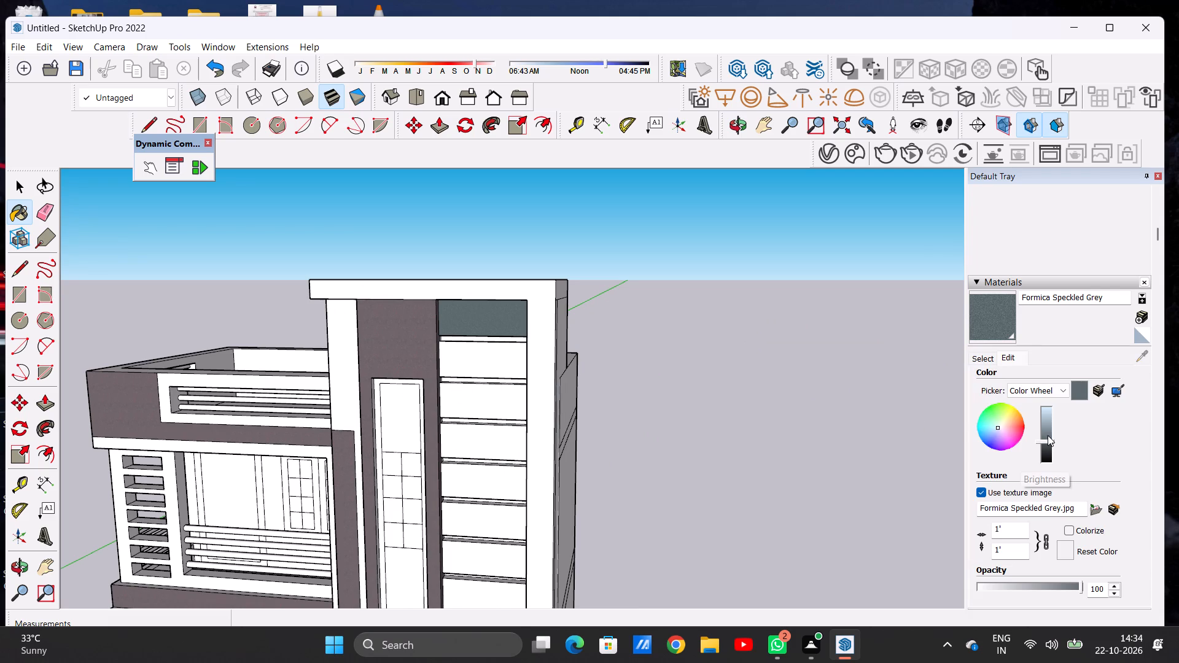
pyautogui.click(1046, 433)
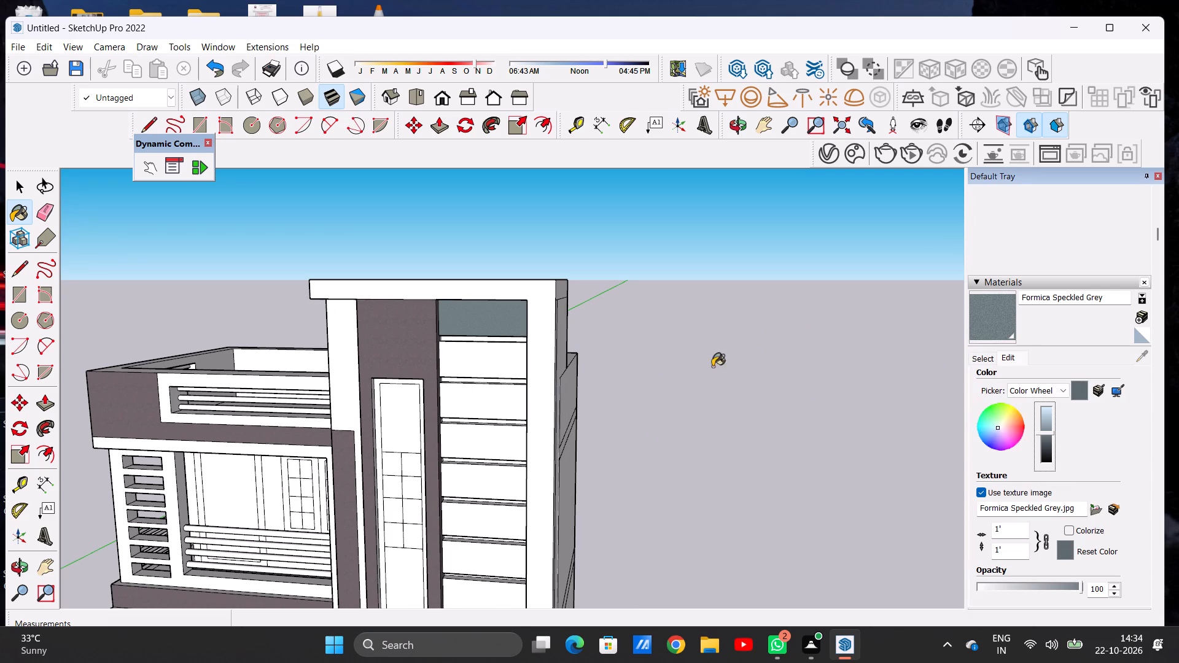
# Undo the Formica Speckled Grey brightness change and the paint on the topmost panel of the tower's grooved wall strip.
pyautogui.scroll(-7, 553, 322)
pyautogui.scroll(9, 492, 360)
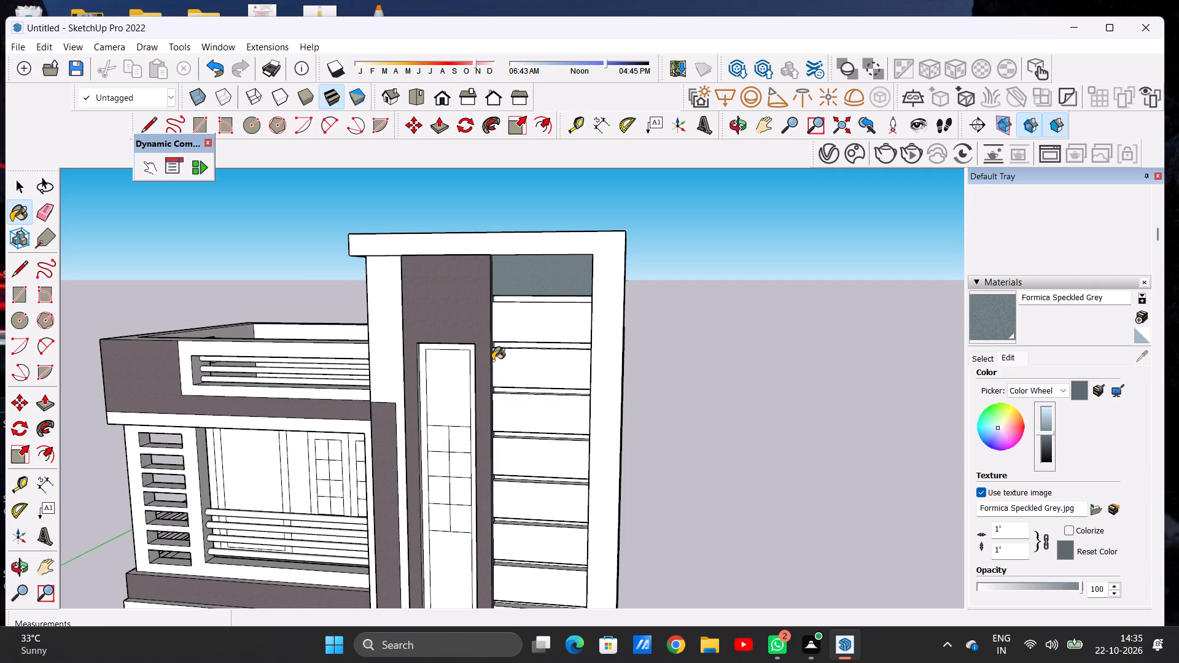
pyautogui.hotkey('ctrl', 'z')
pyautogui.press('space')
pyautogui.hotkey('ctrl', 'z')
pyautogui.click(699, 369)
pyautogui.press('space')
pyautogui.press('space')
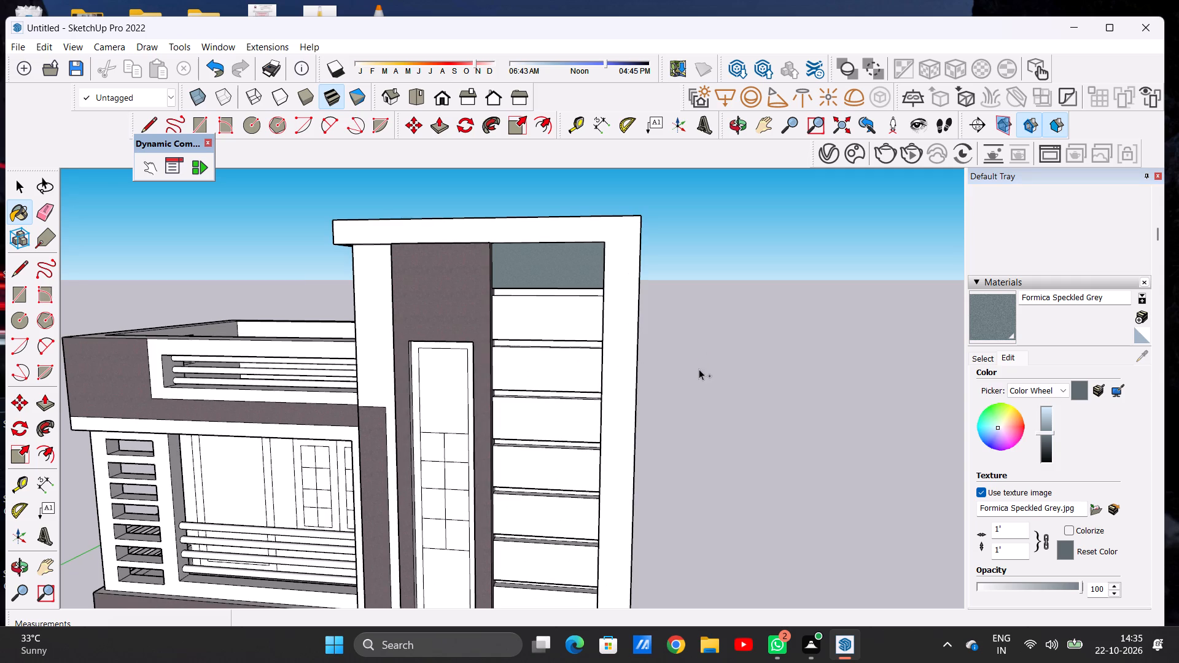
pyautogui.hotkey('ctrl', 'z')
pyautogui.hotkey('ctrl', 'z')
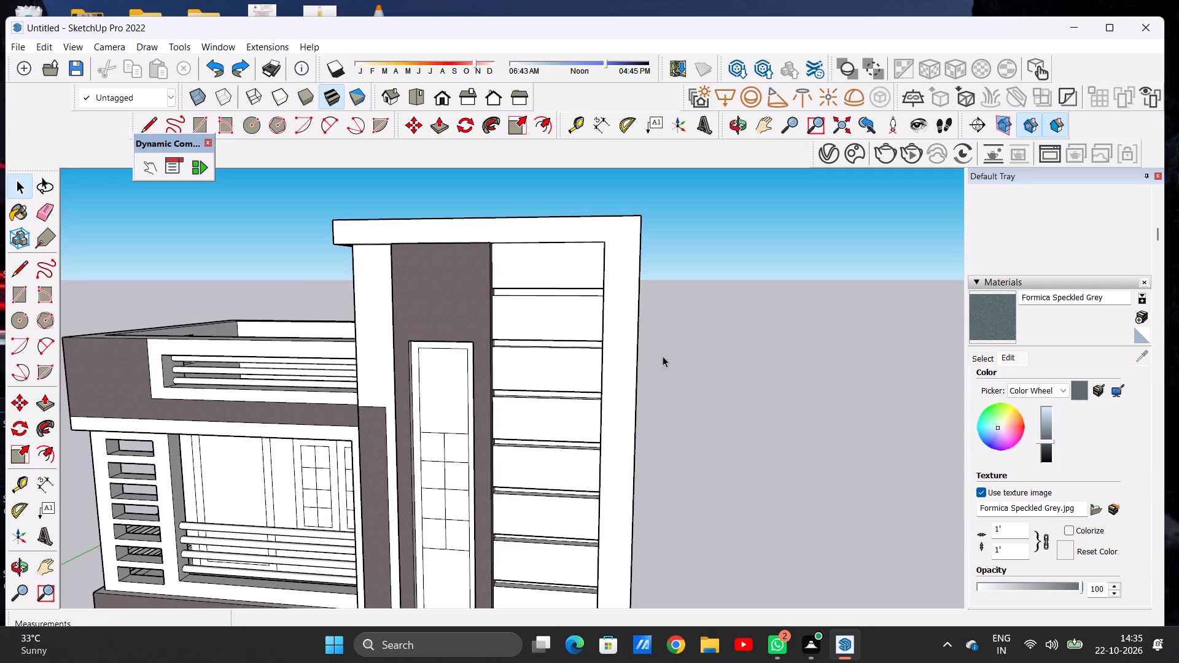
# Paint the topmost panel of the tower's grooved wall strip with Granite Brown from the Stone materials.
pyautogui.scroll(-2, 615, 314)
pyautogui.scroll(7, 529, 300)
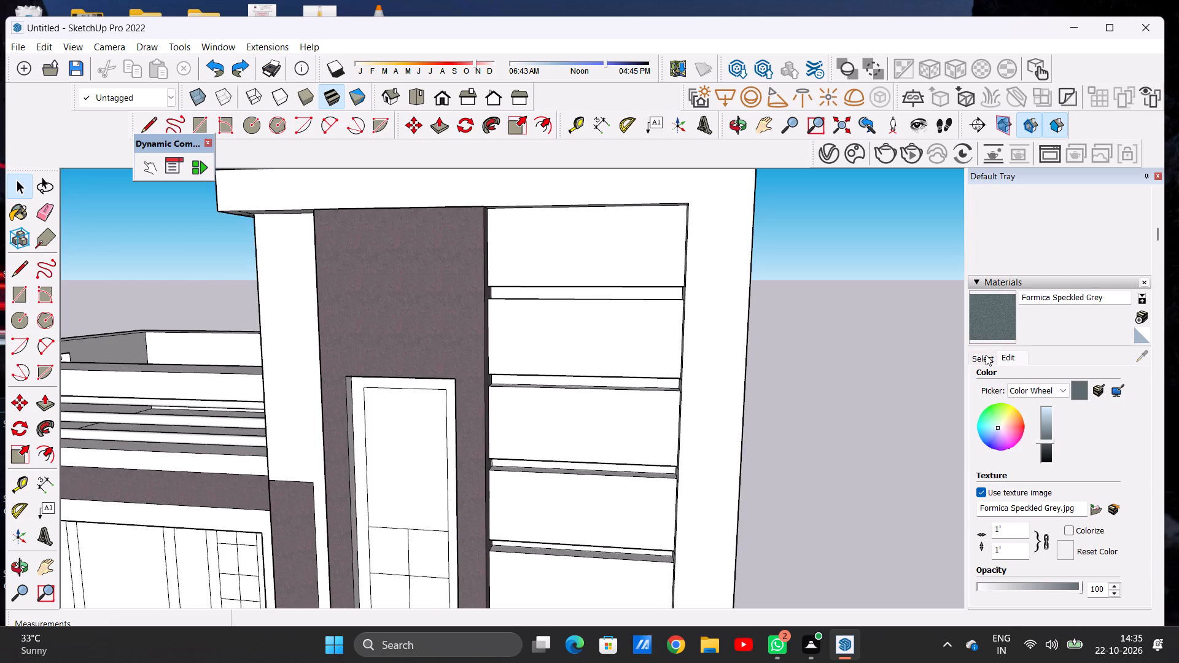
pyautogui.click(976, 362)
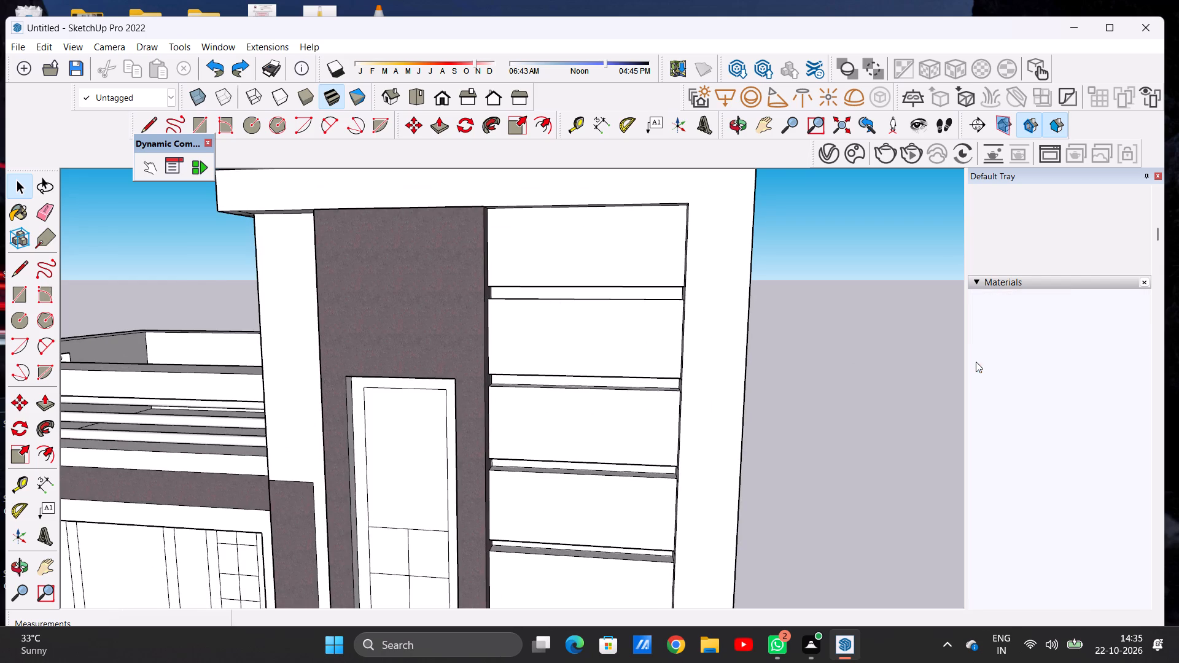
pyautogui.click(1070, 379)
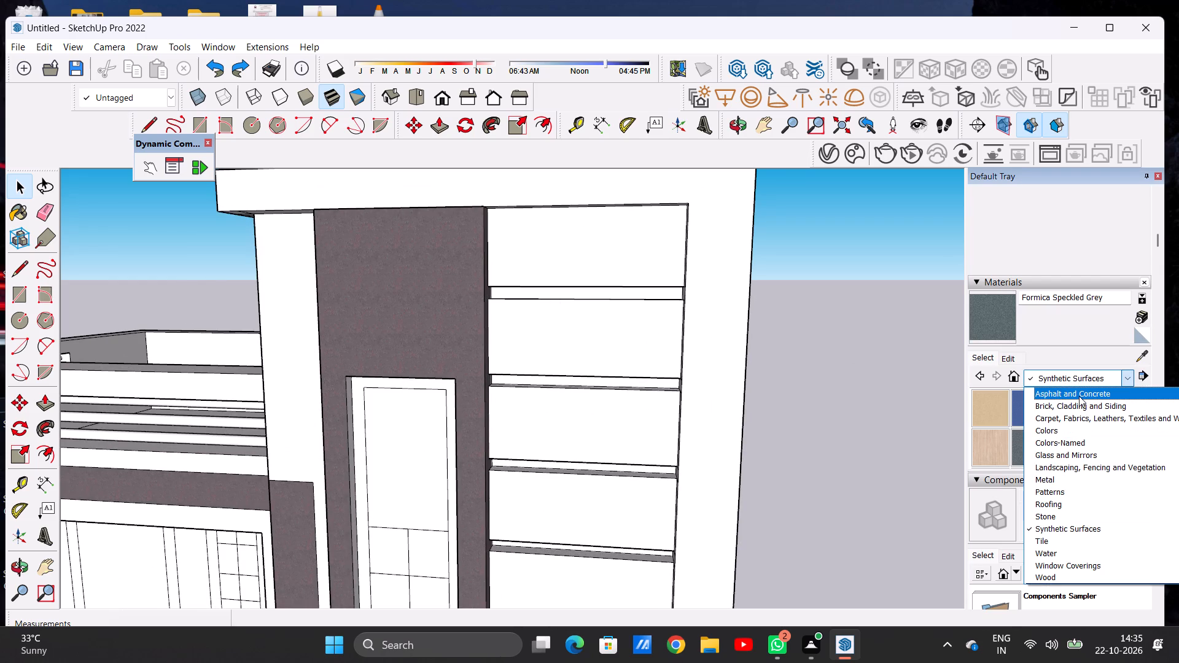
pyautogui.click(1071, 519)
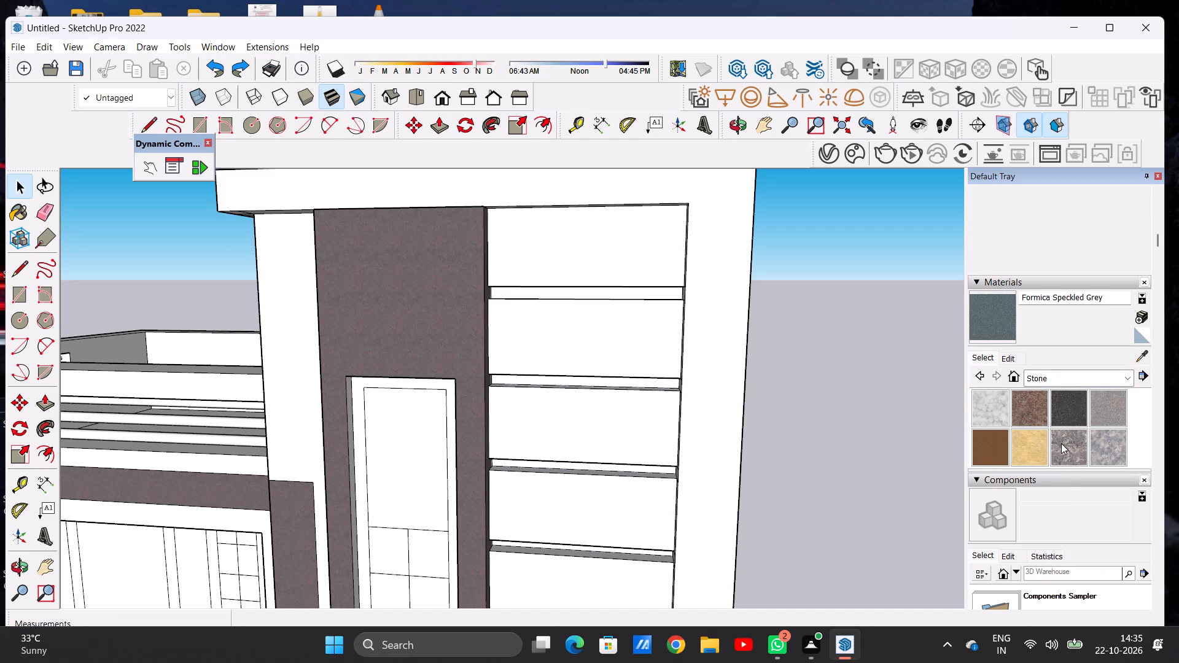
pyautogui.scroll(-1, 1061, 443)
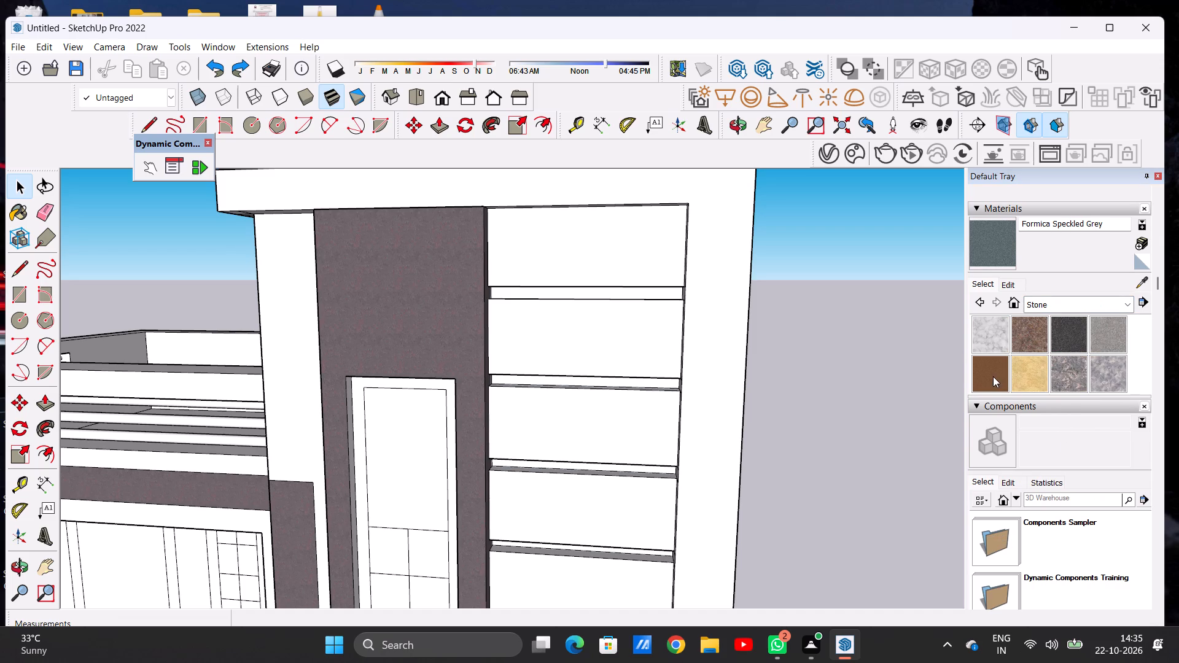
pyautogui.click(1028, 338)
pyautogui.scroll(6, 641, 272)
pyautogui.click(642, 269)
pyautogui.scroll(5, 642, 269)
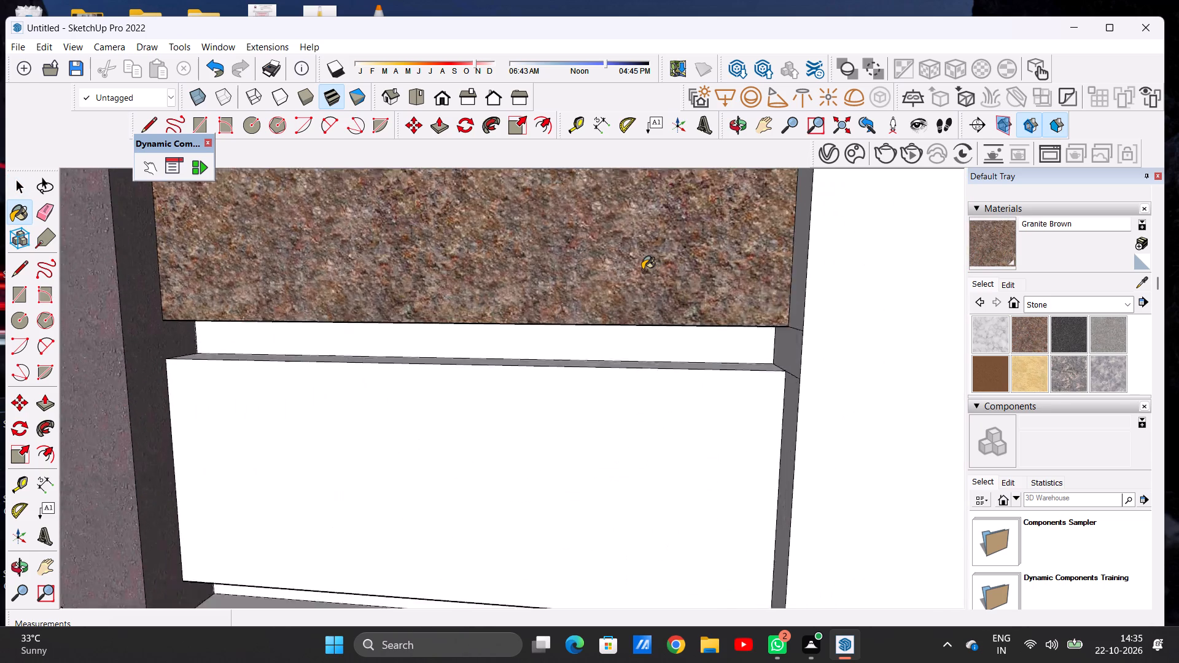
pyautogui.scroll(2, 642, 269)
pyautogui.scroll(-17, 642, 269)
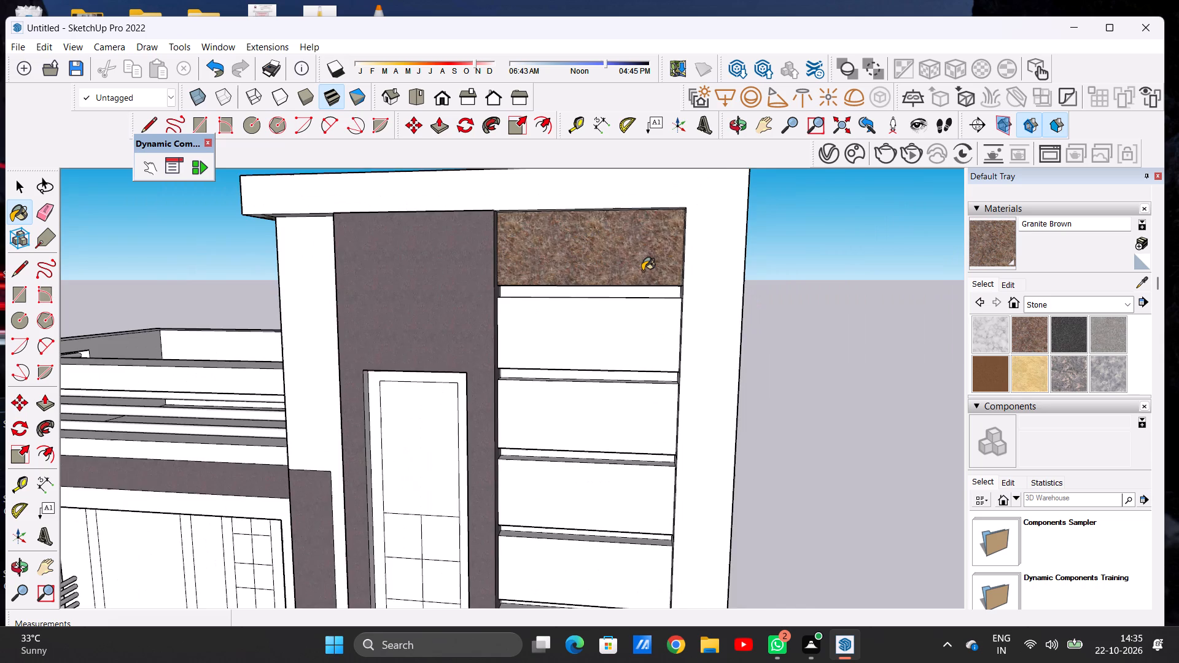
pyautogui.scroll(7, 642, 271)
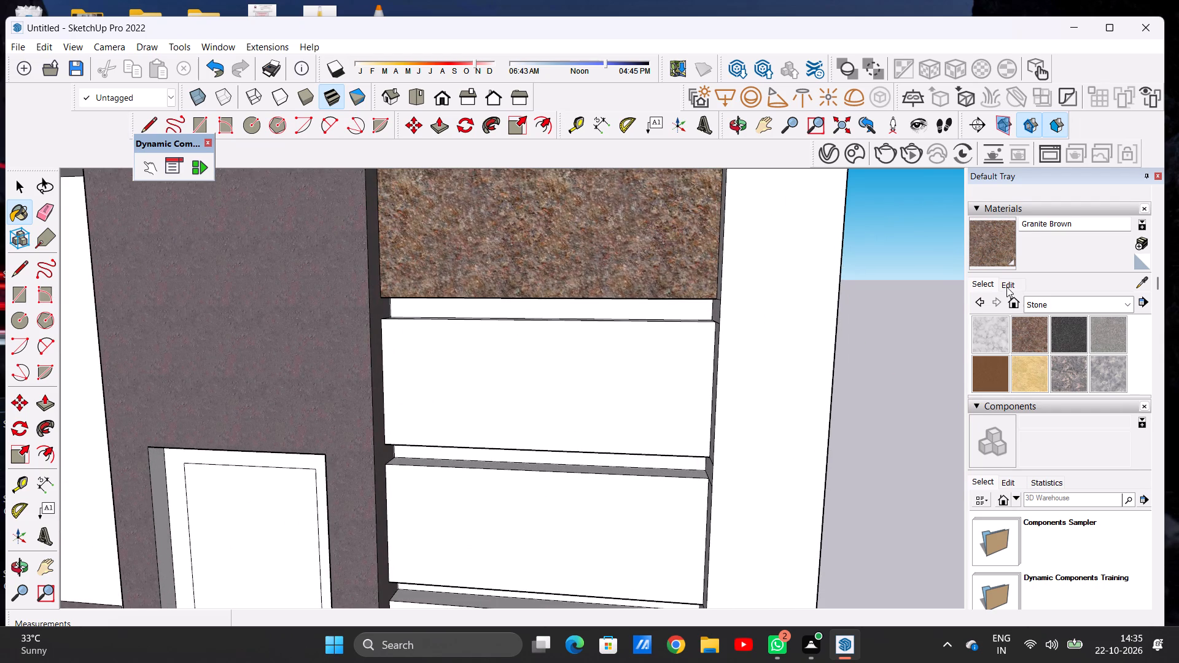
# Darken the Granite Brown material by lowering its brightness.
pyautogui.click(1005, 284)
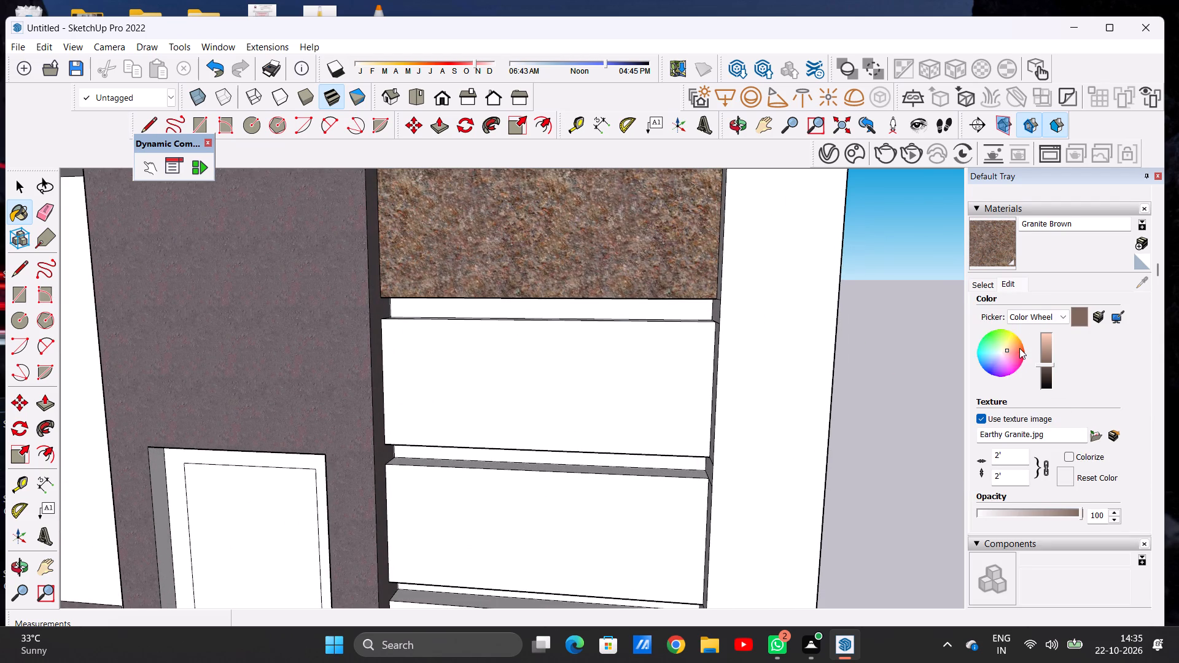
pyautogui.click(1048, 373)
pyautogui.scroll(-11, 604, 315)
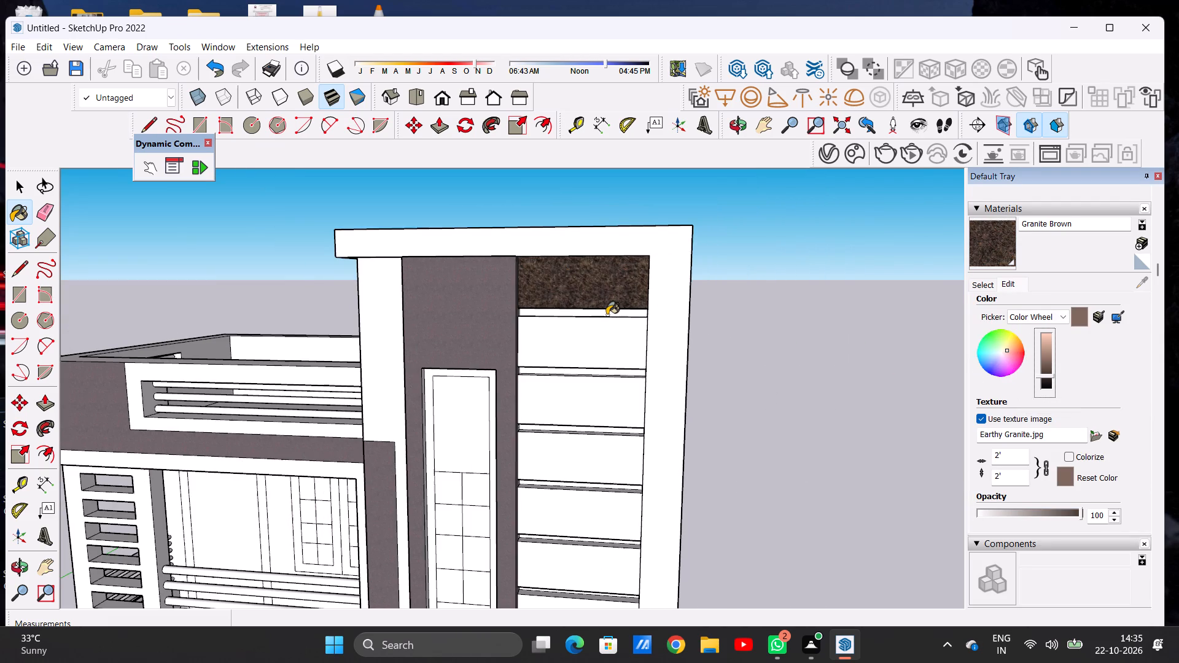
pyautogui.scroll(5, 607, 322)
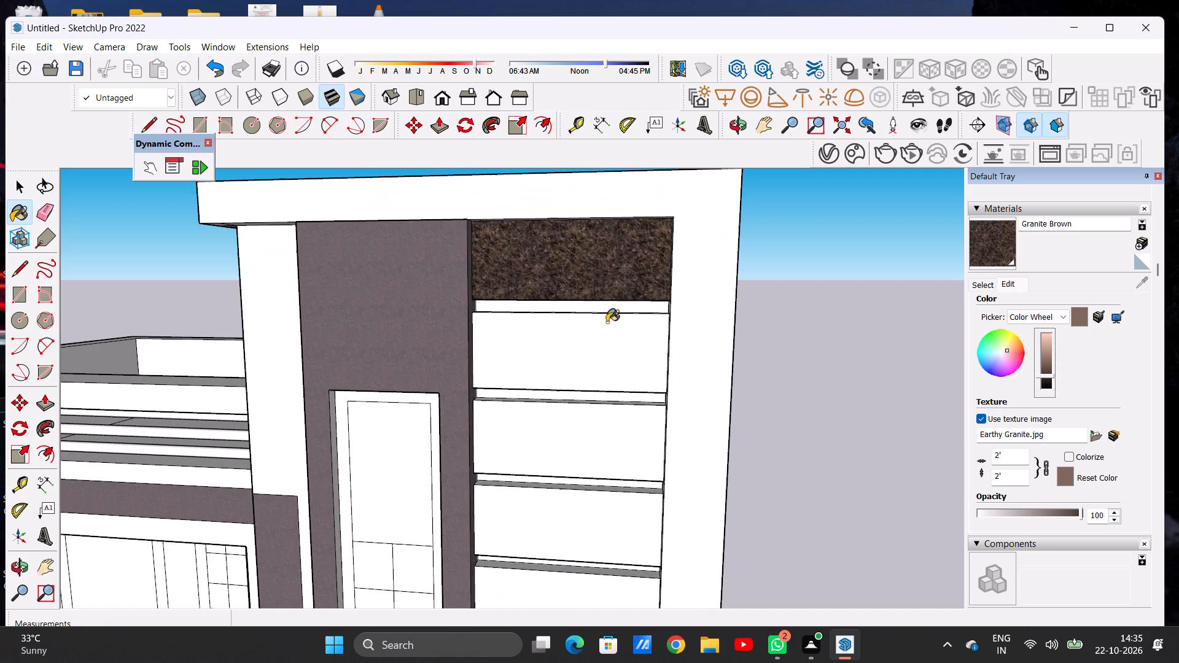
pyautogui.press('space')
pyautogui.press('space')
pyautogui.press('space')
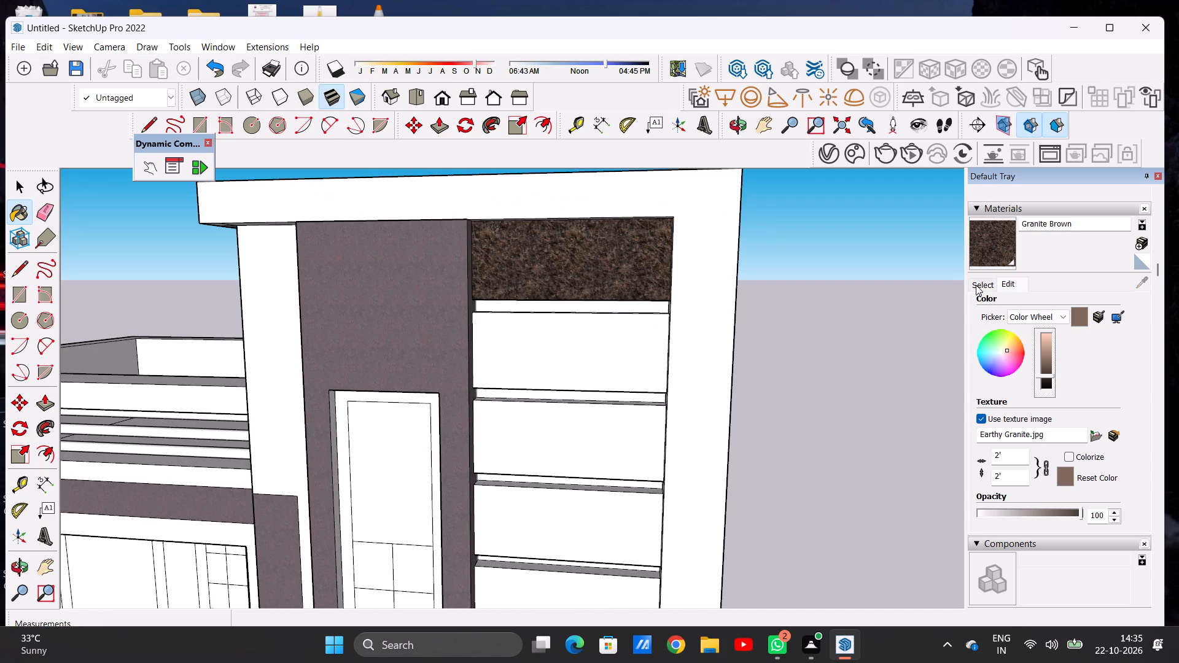
# Paint the front faces of the top two panels of the tower's grooved strip with Granite Dark Gray from the Stone materials.
pyautogui.click(982, 285)
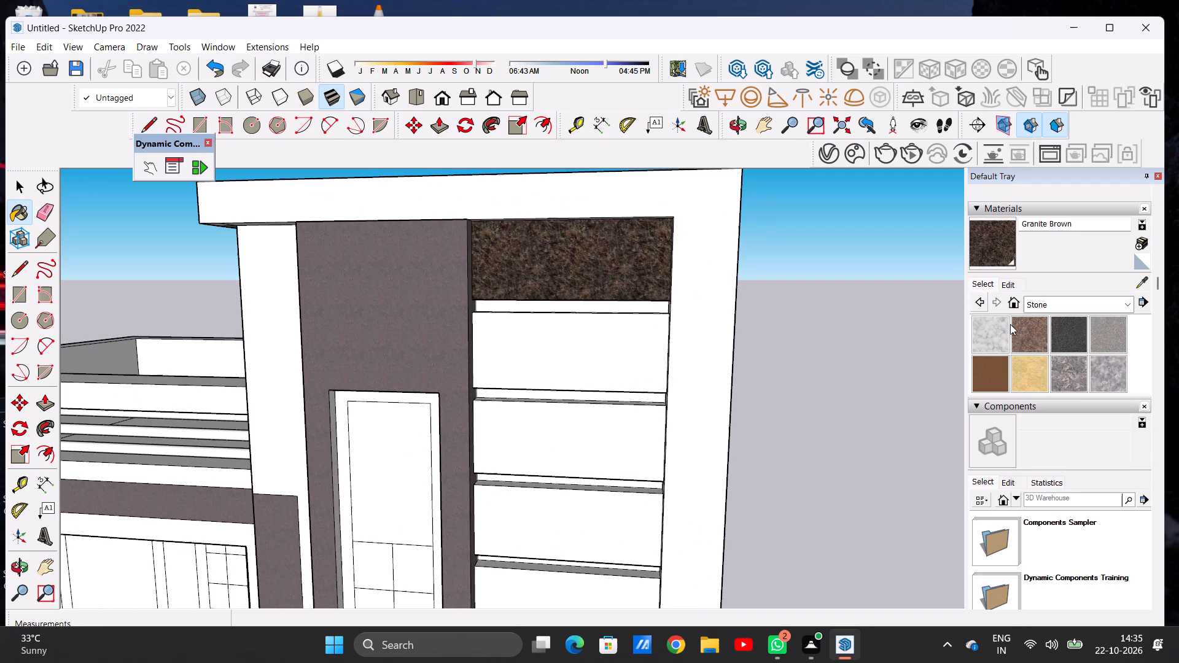
pyautogui.click(1065, 331)
pyautogui.click(582, 262)
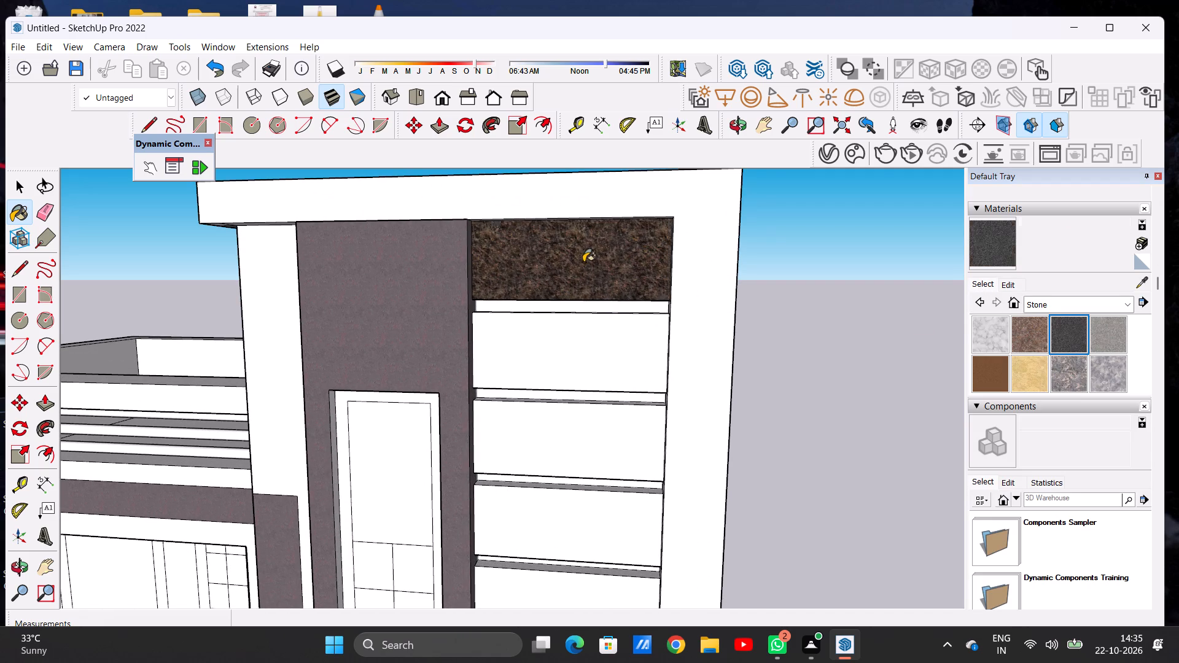
pyautogui.scroll(6, 593, 281)
pyautogui.scroll(-10, 596, 279)
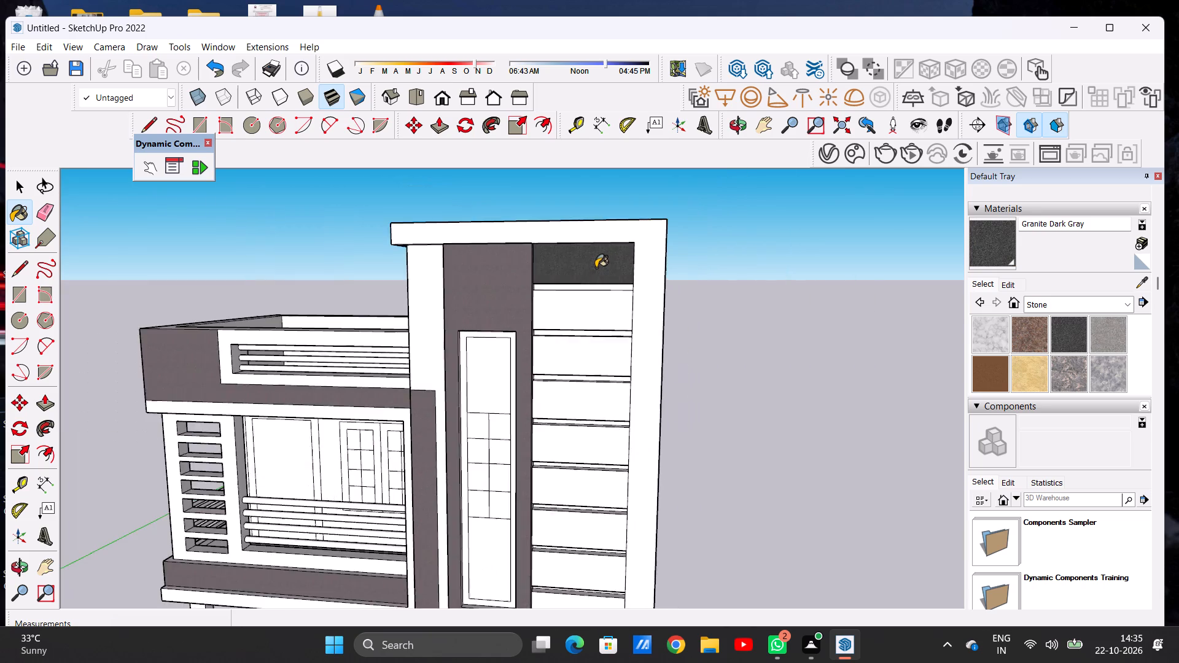
pyautogui.scroll(-7, 596, 268)
pyautogui.scroll(12, 599, 297)
pyautogui.click(599, 298)
pyautogui.scroll(-8, 569, 293)
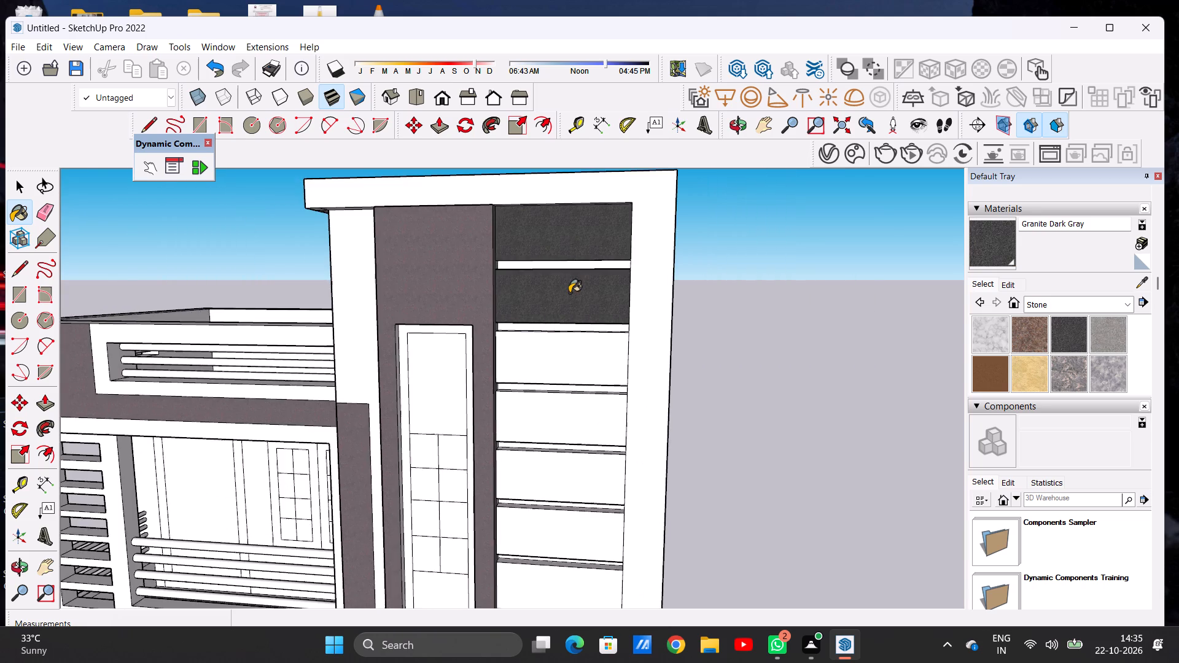
# Paint the third panel from the top of the grooved strip, both front face and upper ledge, with Granite Dark Gray.
pyautogui.moveTo(580, 317); pyautogui.dragTo(680, 316, button='middle')
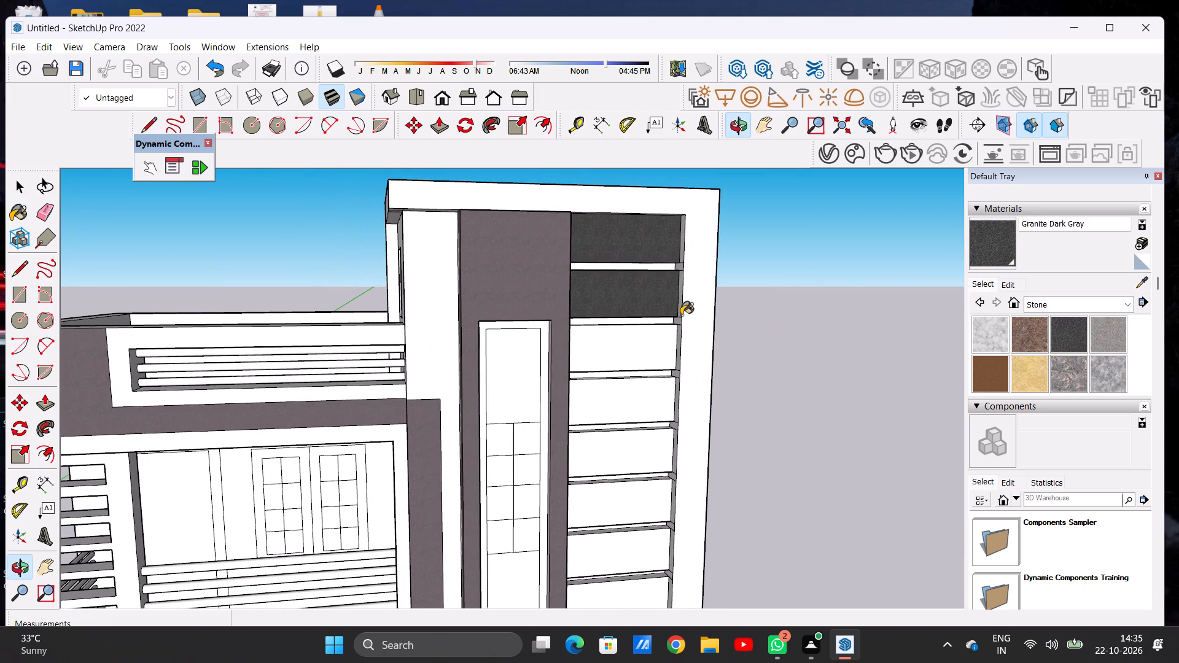
pyautogui.scroll(-2, 593, 344)
pyautogui.scroll(2, 593, 344)
pyautogui.scroll(-4, 593, 344)
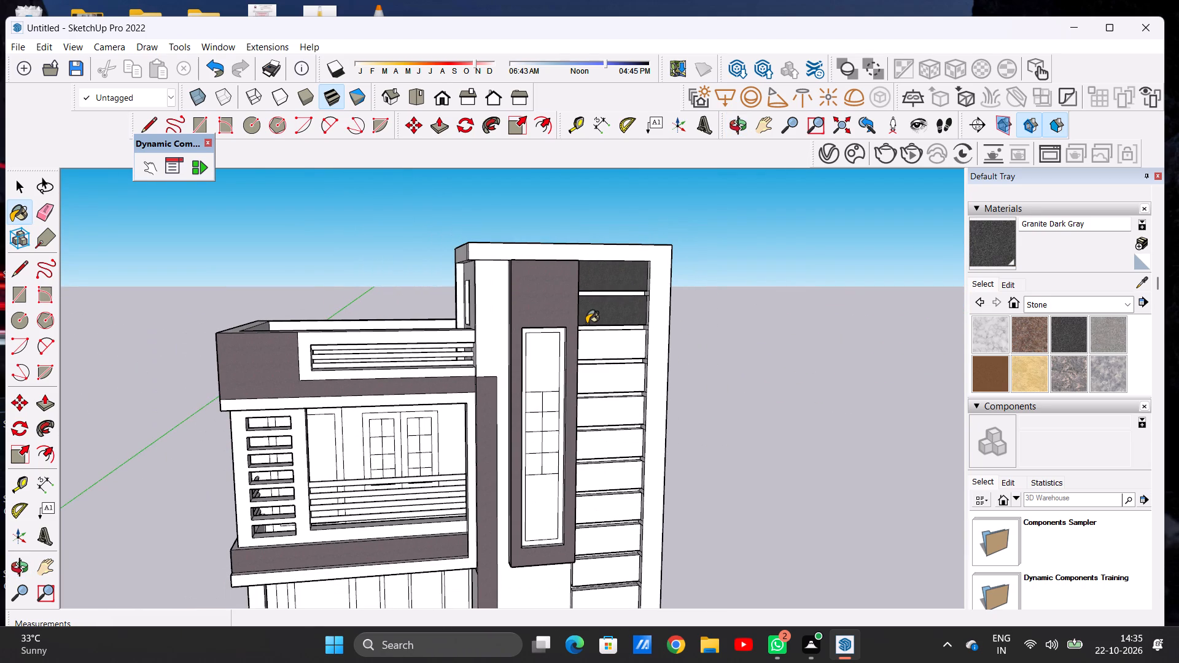
pyautogui.scroll(-8, 586, 324)
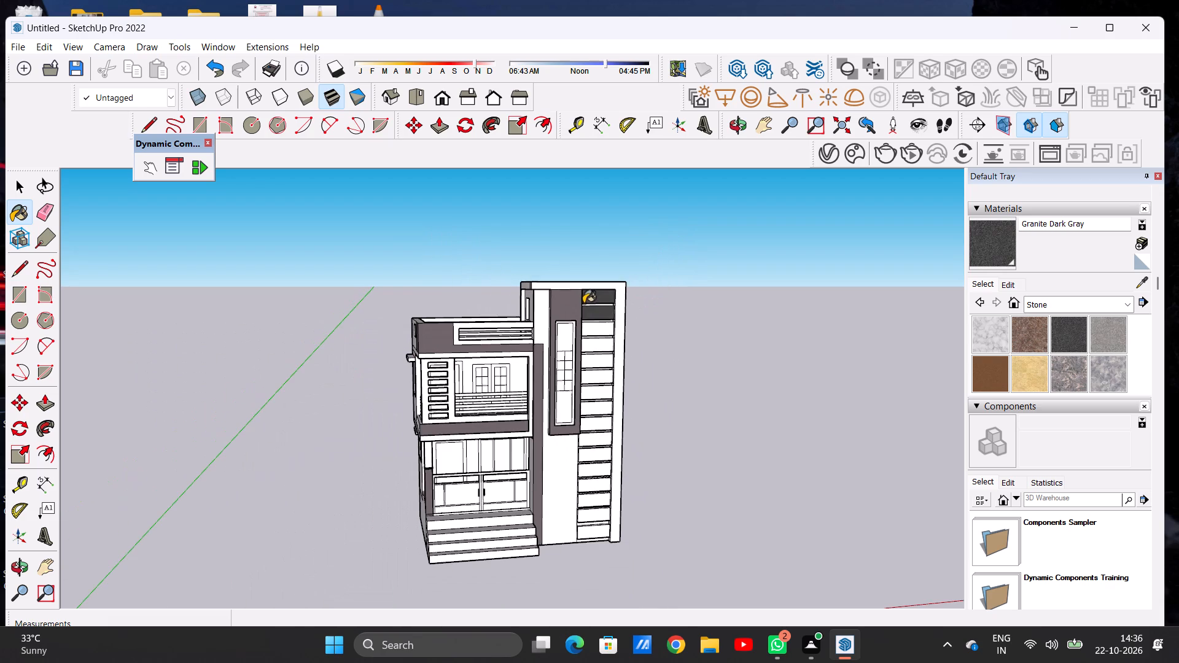
pyautogui.scroll(7, 605, 363)
pyautogui.moveTo(586, 354); pyautogui.dragTo(308, 384, button='middle')
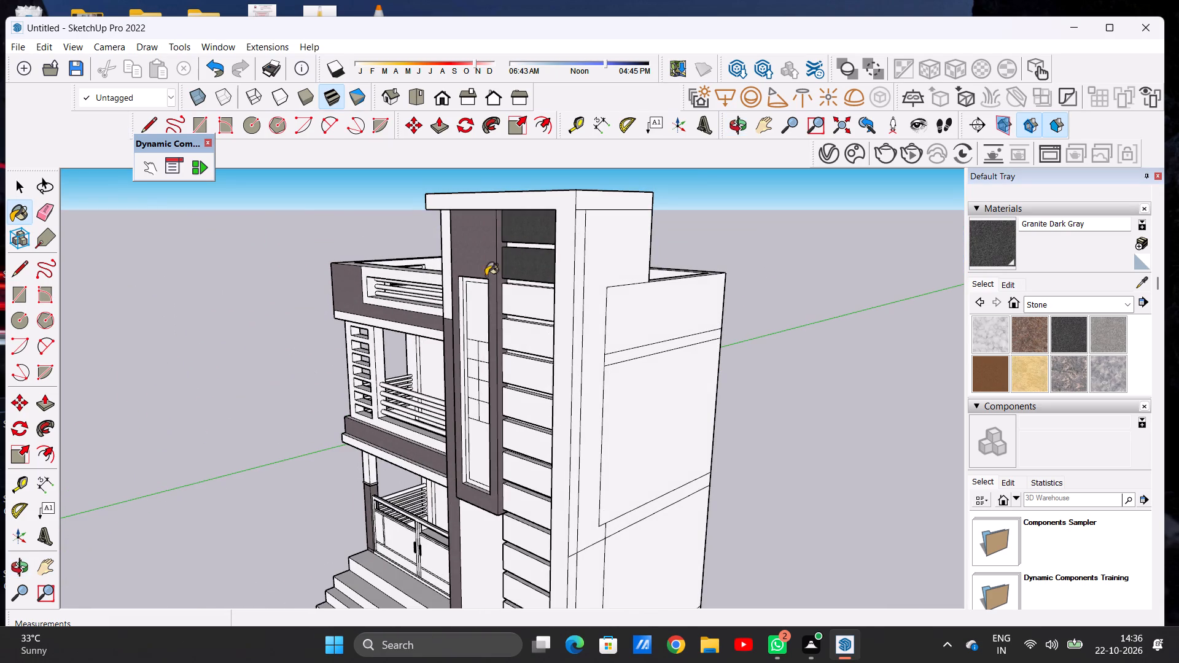
pyautogui.scroll(19, 543, 267)
pyautogui.scroll(-1, 523, 285)
pyautogui.scroll(1, 523, 285)
pyautogui.scroll(-1, 523, 285)
pyautogui.scroll(3, 523, 285)
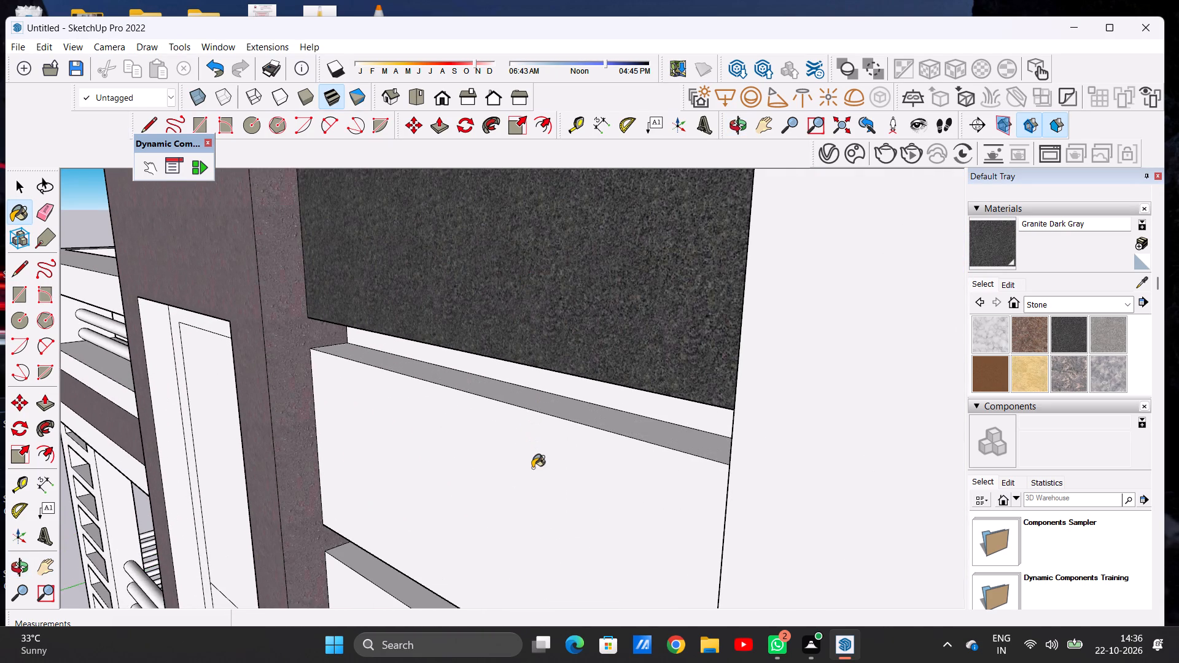
pyautogui.click(532, 468)
pyautogui.scroll(-15, 560, 289)
pyautogui.scroll(7, 571, 331)
pyautogui.scroll(6, 596, 267)
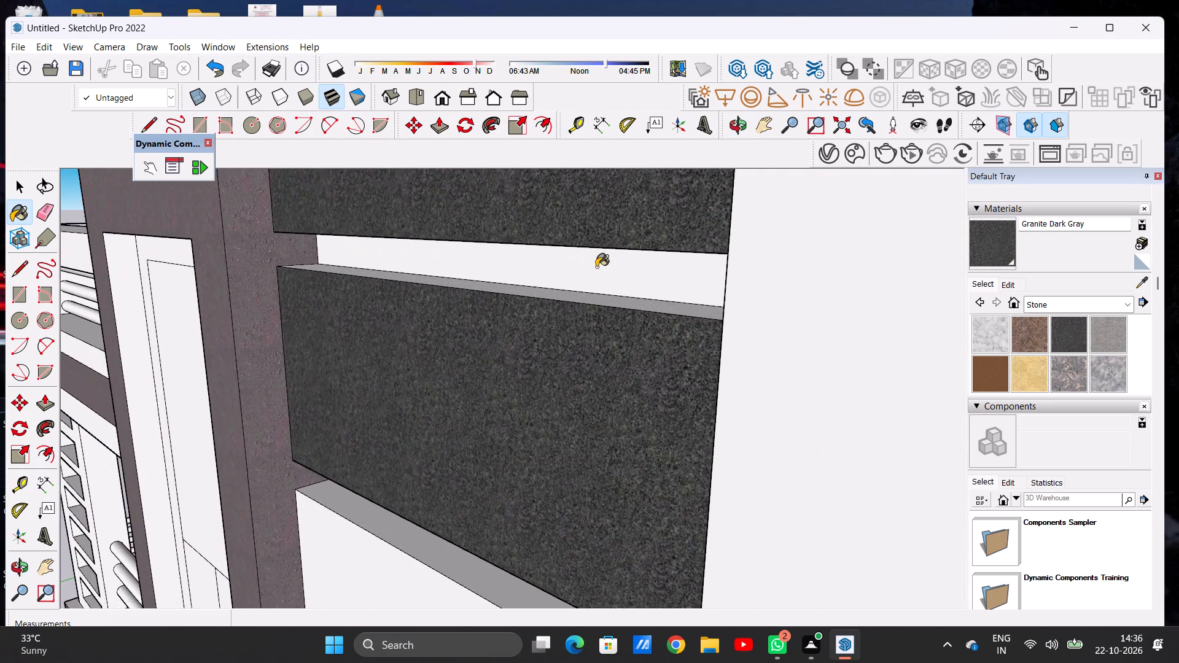
pyautogui.scroll(6, 596, 267)
pyautogui.click(610, 269)
pyautogui.scroll(-6, 567, 306)
pyautogui.scroll(1, 566, 309)
pyautogui.scroll(-13, 566, 309)
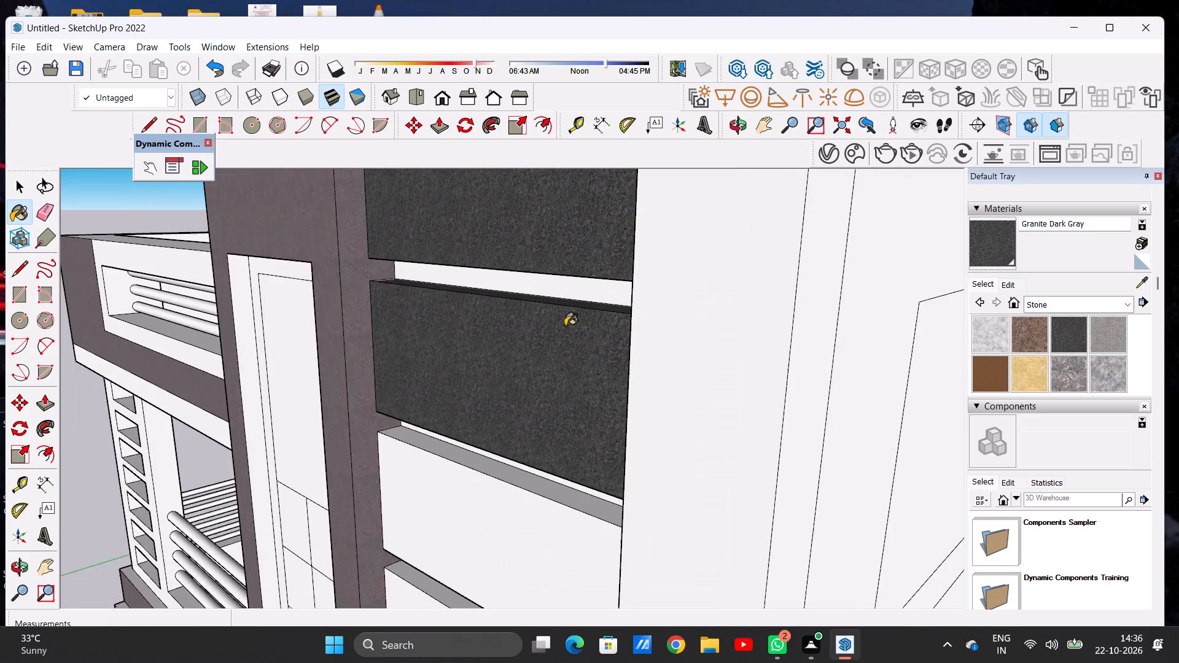
# Paint the upper ledge of the second panel from the top with Granite Dark Gray.
pyautogui.scroll(-7, 565, 326)
pyautogui.scroll(20, 559, 254)
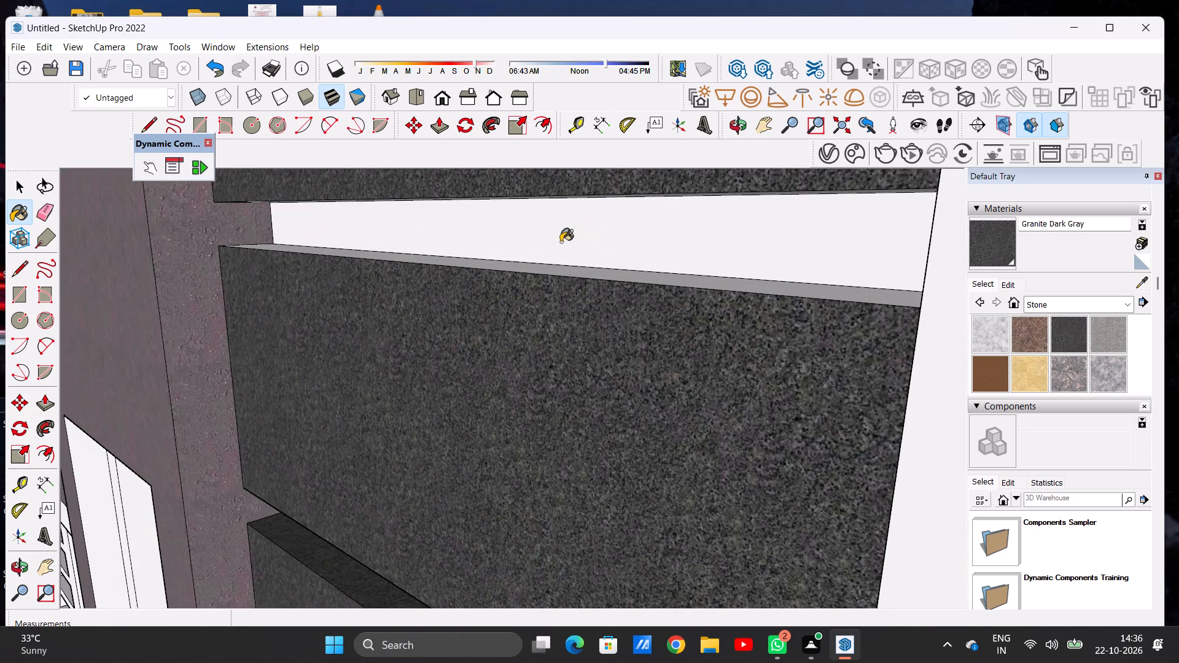
pyautogui.click(558, 271)
pyautogui.scroll(-20, 564, 352)
pyautogui.scroll(-3, 564, 352)
pyautogui.scroll(1, 582, 314)
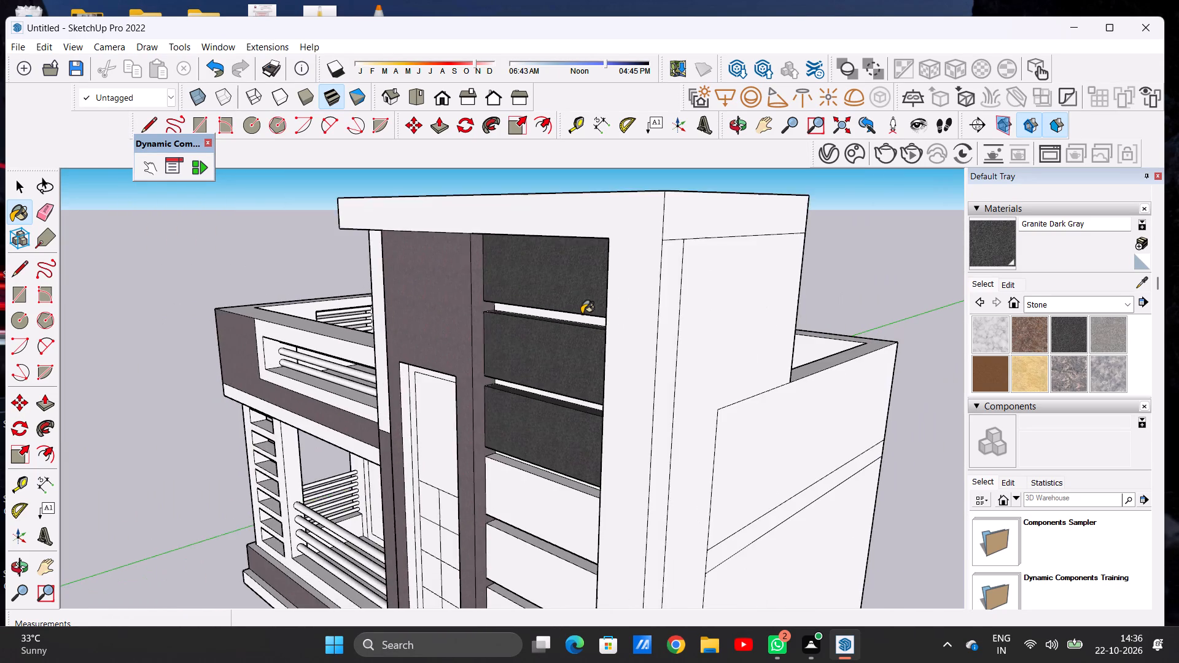
# Paint the front face and upper ledge of the fourth panel from the top with Granite Dark Gray.
pyautogui.scroll(-6, 582, 311)
pyautogui.scroll(12, 578, 451)
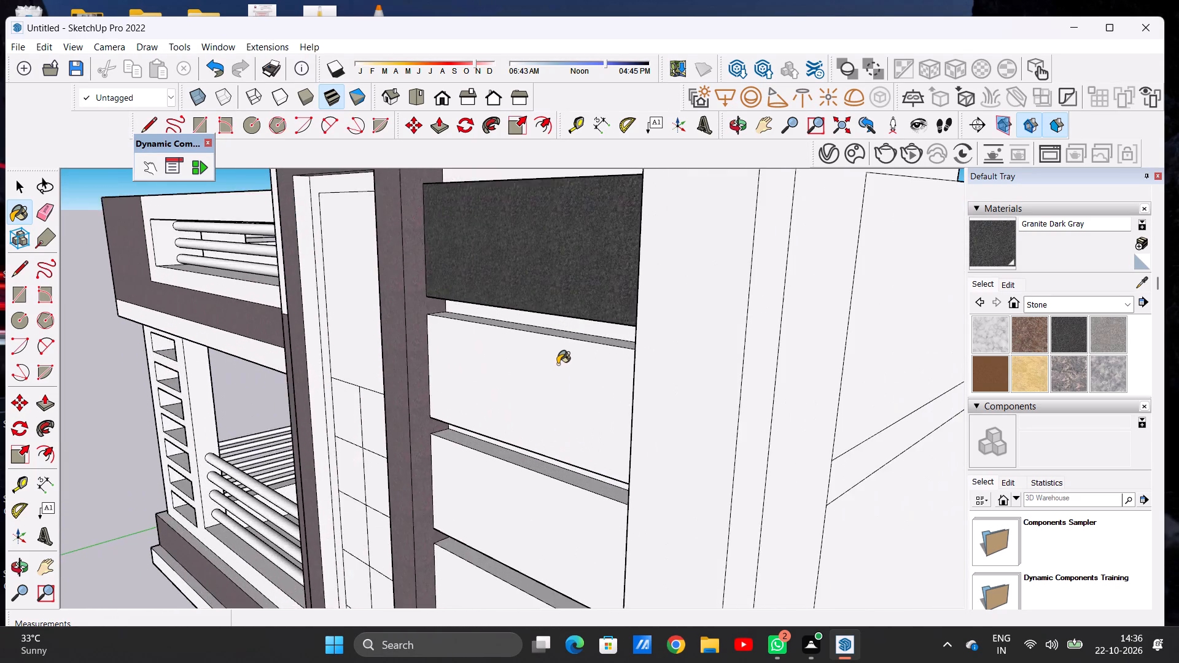
pyautogui.scroll(12, 558, 364)
pyautogui.click(575, 331)
pyautogui.click(578, 285)
pyautogui.scroll(-3, 550, 322)
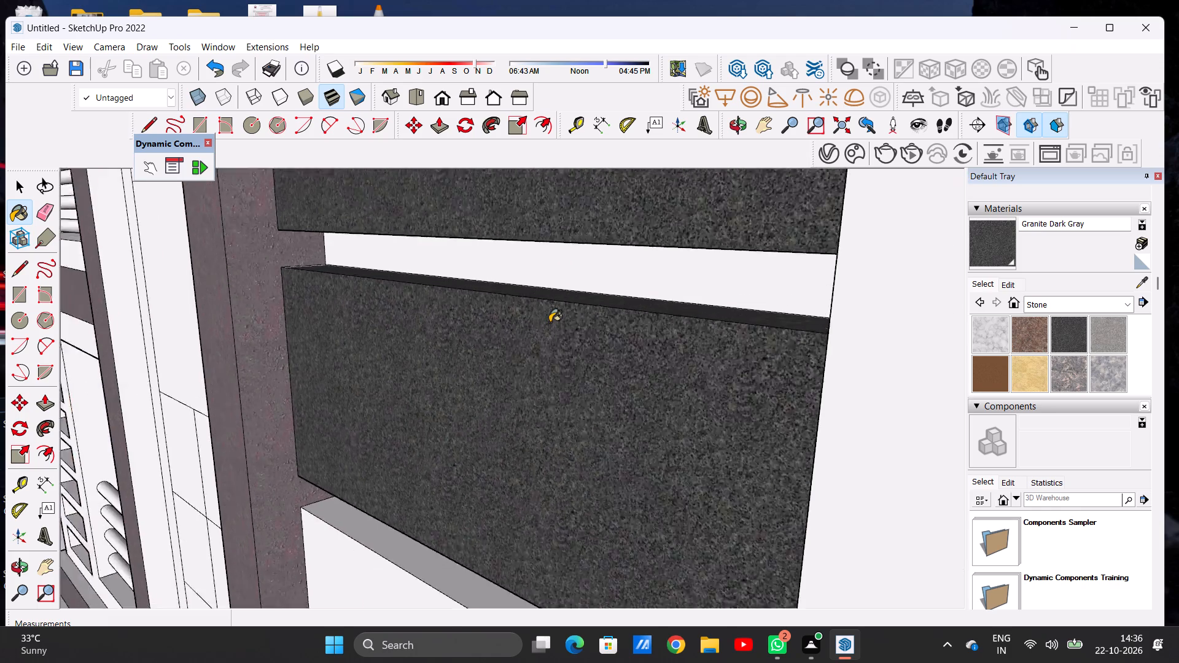
# Paint the front face and upper ledge of the fifth panel from the top with Granite Dark Gray.
pyautogui.scroll(-12, 550, 322)
pyautogui.scroll(7, 564, 479)
pyautogui.click(564, 479)
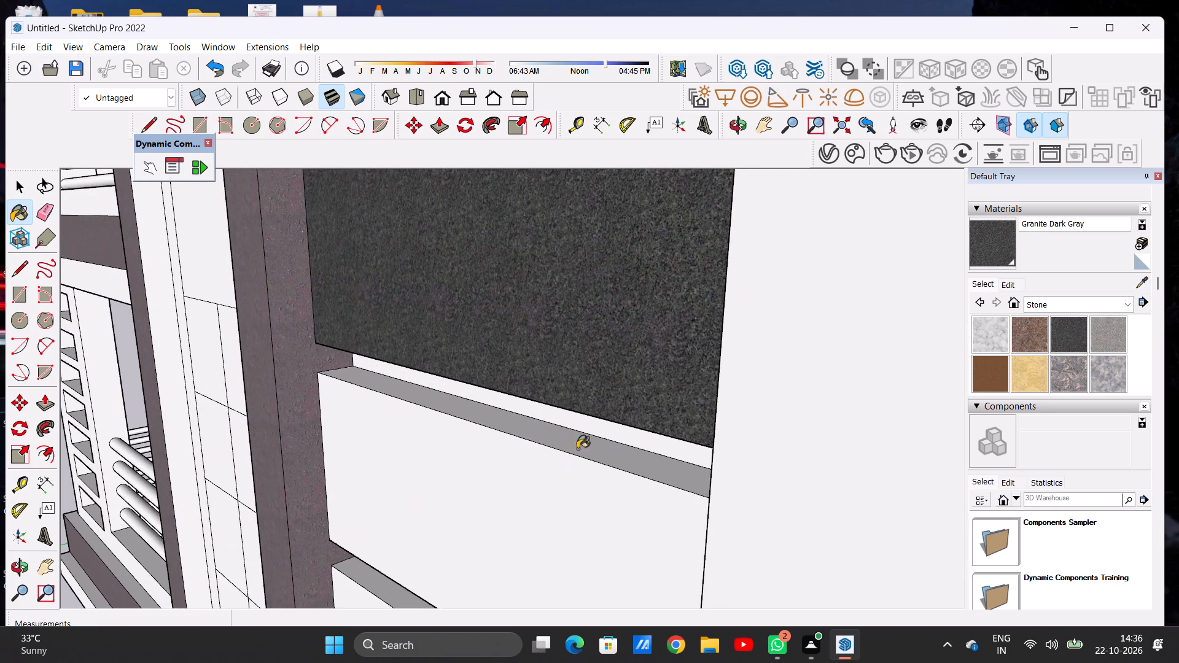
pyautogui.scroll(6, 586, 429)
pyautogui.click(585, 455)
pyautogui.scroll(-17, 600, 335)
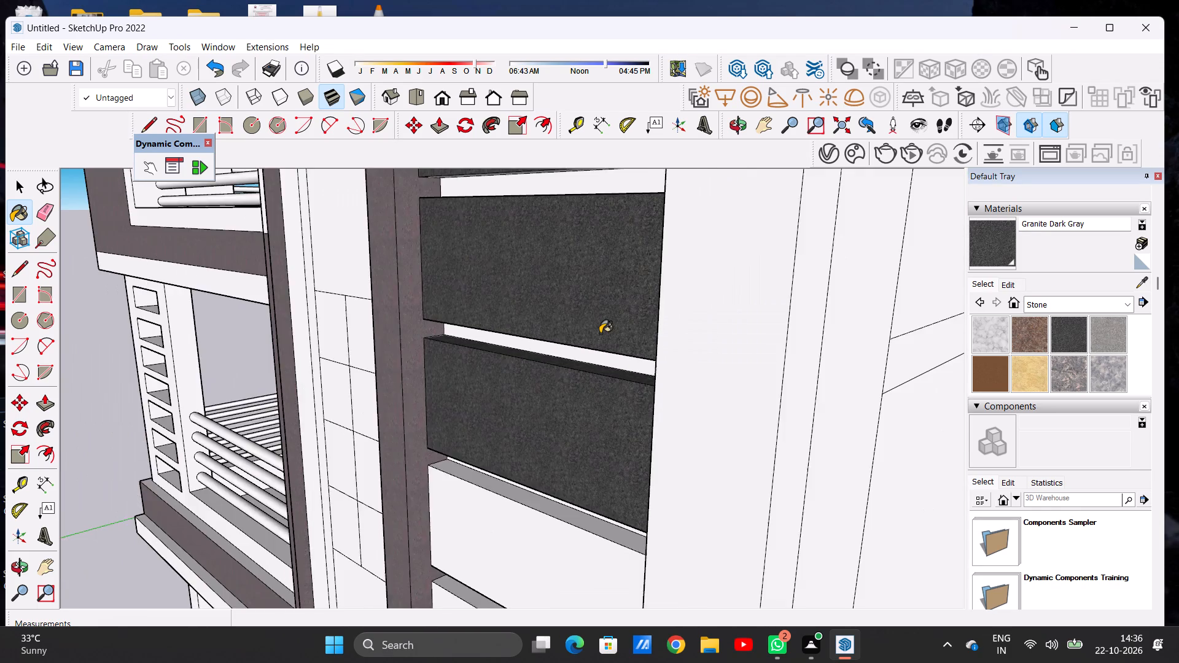
# Paint the upper ledge and front face of the sixth panel from the top with Granite Dark Gray.
pyautogui.scroll(-7, 584, 310)
pyautogui.scroll(1, 610, 452)
pyautogui.scroll(-1, 610, 452)
pyautogui.scroll(4, 610, 452)
pyautogui.scroll(8, 540, 405)
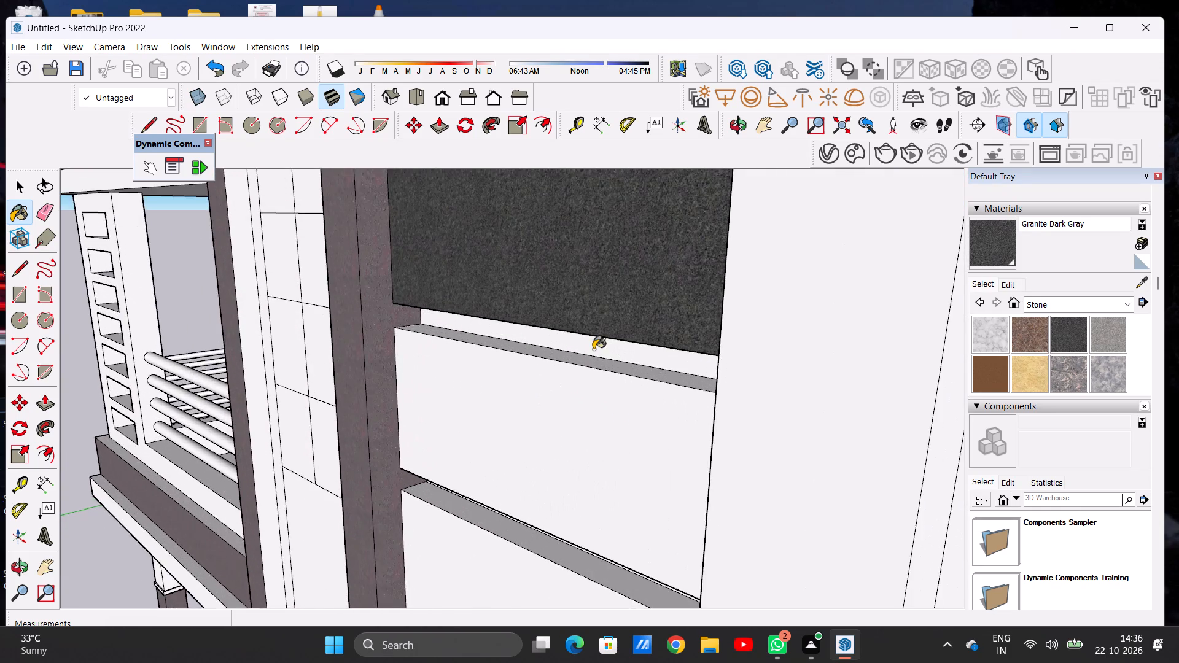
pyautogui.scroll(8, 593, 349)
pyautogui.click(593, 365)
pyautogui.click(578, 418)
pyautogui.scroll(-9, 578, 286)
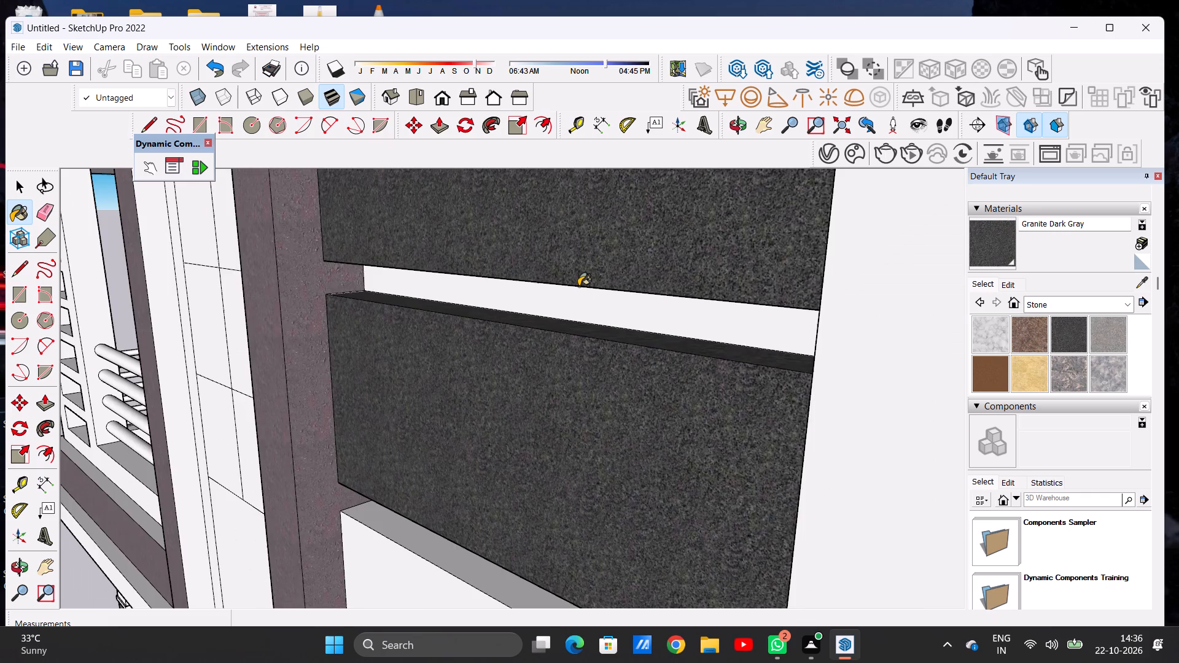
# Paint the upper ledges and front faces of the seventh and eighth panels from the top with Granite Dark Gray.
pyautogui.scroll(-11, 578, 286)
pyautogui.scroll(14, 582, 416)
pyautogui.click(583, 424)
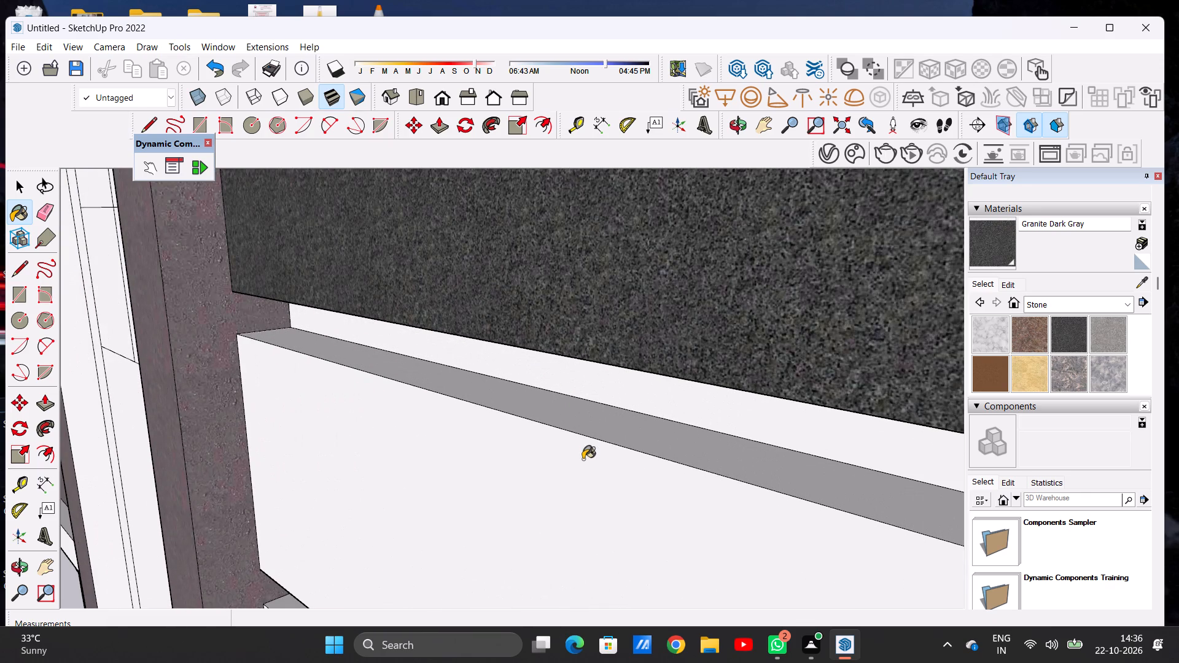
pyautogui.click(583, 460)
pyautogui.scroll(-18, 547, 298)
pyautogui.scroll(-5, 547, 297)
pyautogui.scroll(7, 572, 361)
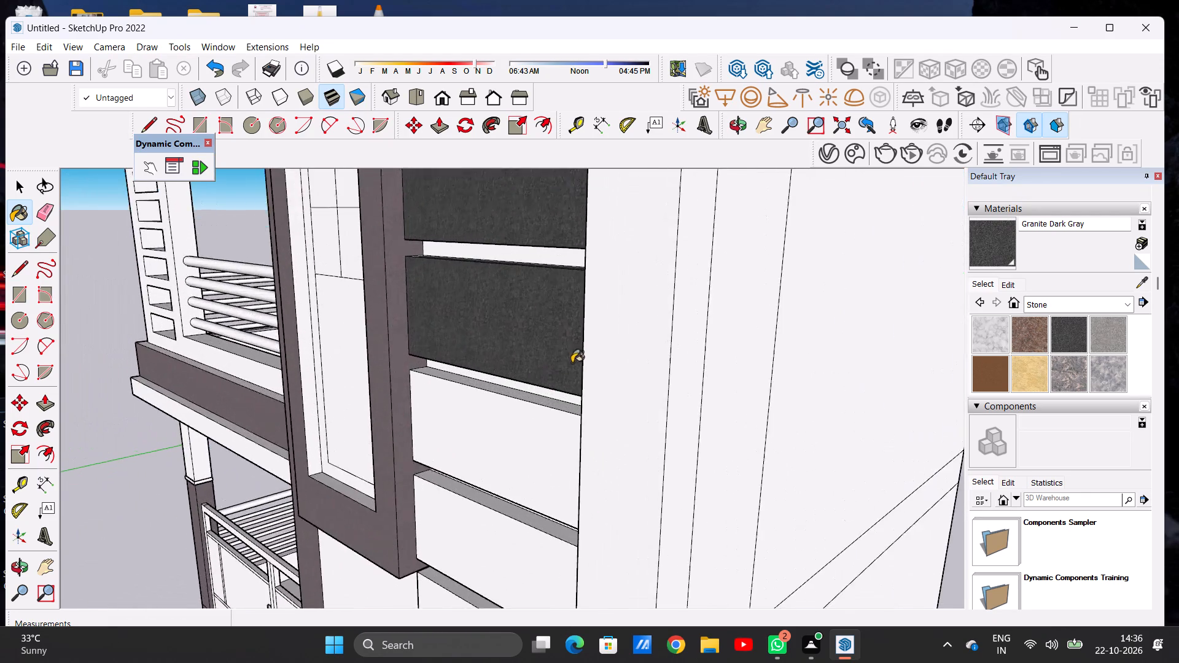
pyautogui.scroll(-1, 539, 424)
pyautogui.scroll(13, 539, 424)
pyautogui.click(567, 379)
pyautogui.click(542, 446)
# Paint the upper ledge and front face of the ninth panel from the top with Granite Dark Gray.
pyautogui.scroll(-7, 499, 329)
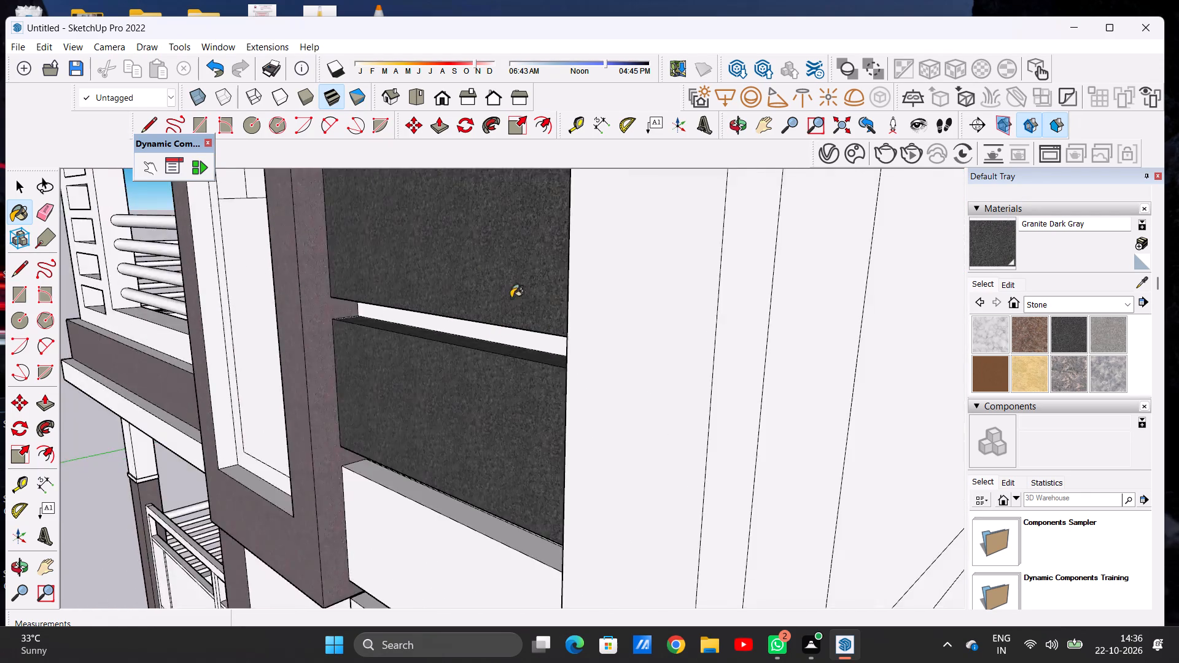
pyautogui.scroll(-3, 511, 298)
pyautogui.scroll(1, 514, 293)
pyautogui.scroll(-10, 514, 293)
pyautogui.scroll(5, 502, 441)
pyautogui.scroll(11, 517, 377)
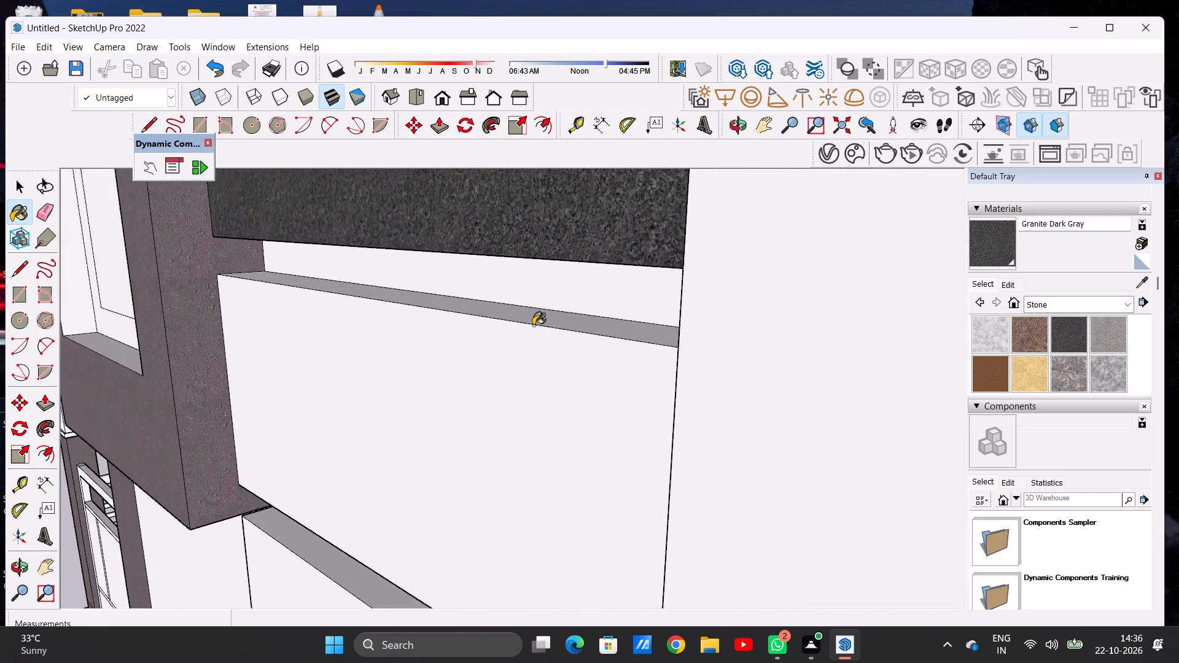
pyautogui.scroll(4, 533, 325)
pyautogui.click(532, 309)
pyautogui.click(525, 352)
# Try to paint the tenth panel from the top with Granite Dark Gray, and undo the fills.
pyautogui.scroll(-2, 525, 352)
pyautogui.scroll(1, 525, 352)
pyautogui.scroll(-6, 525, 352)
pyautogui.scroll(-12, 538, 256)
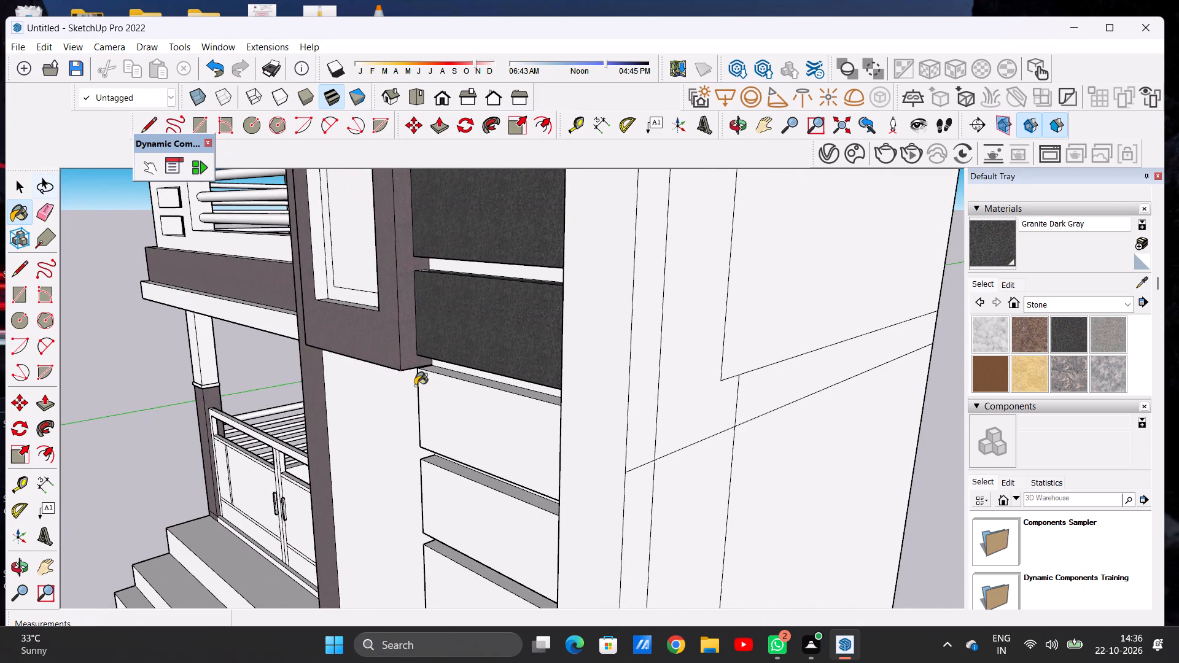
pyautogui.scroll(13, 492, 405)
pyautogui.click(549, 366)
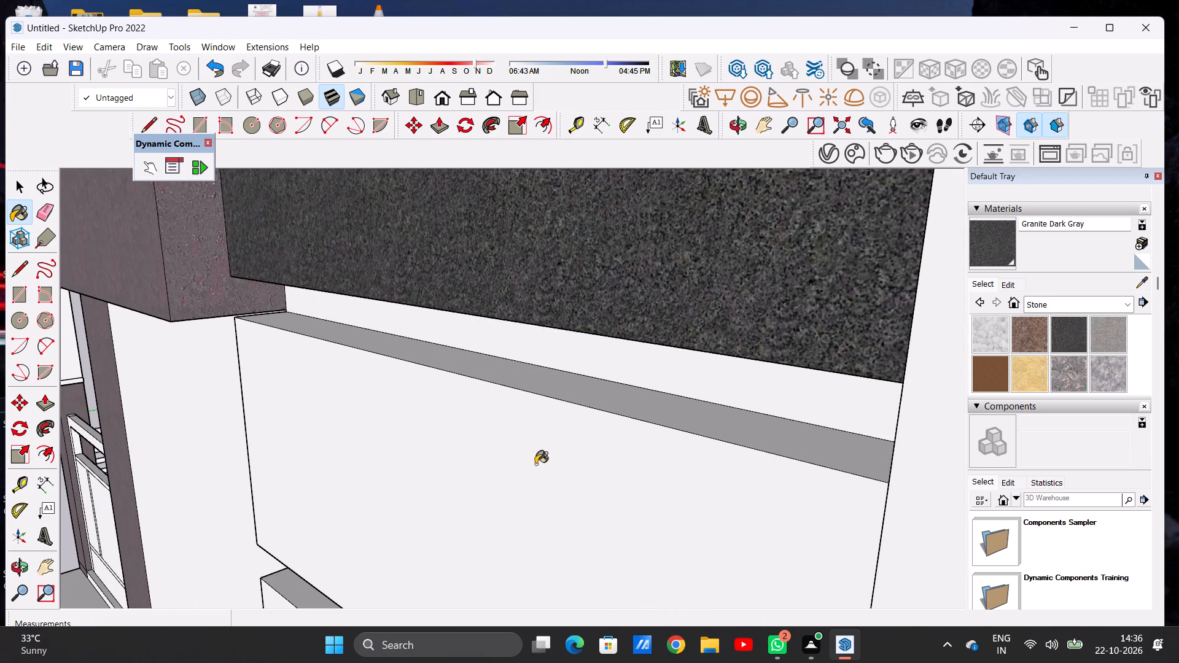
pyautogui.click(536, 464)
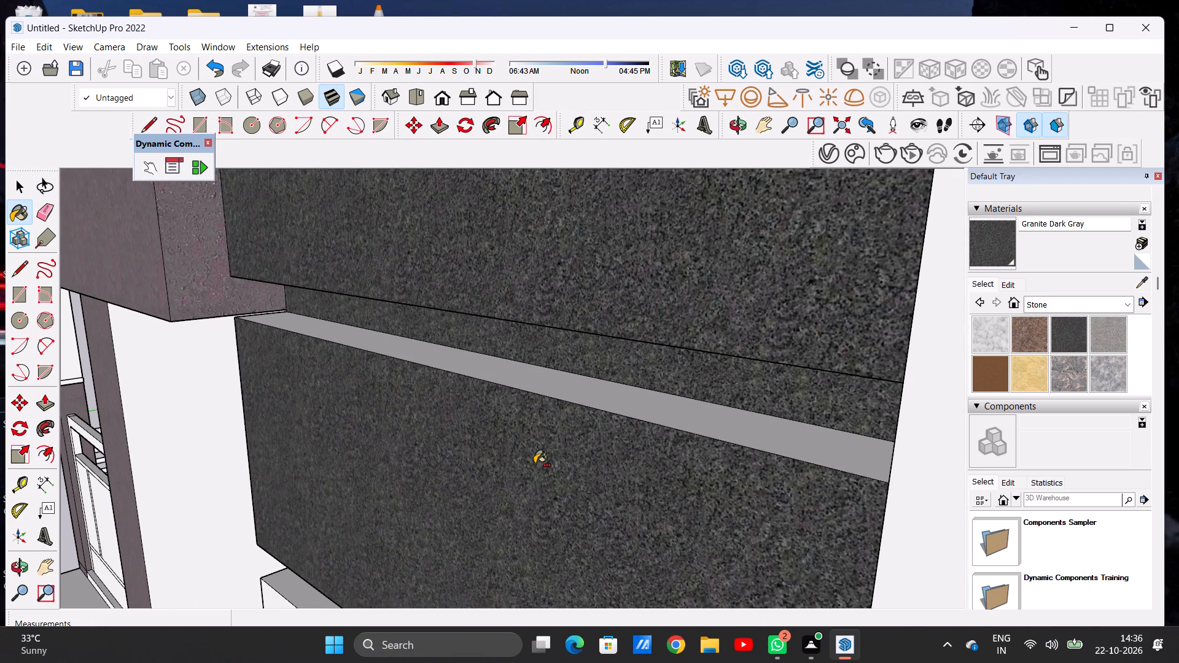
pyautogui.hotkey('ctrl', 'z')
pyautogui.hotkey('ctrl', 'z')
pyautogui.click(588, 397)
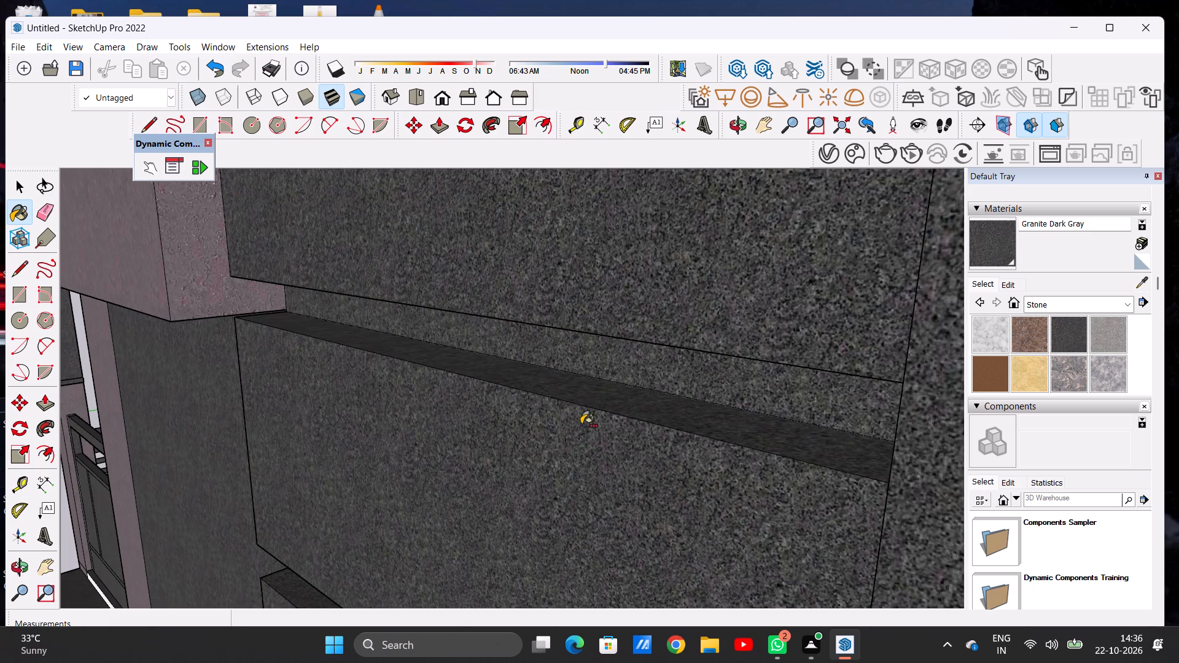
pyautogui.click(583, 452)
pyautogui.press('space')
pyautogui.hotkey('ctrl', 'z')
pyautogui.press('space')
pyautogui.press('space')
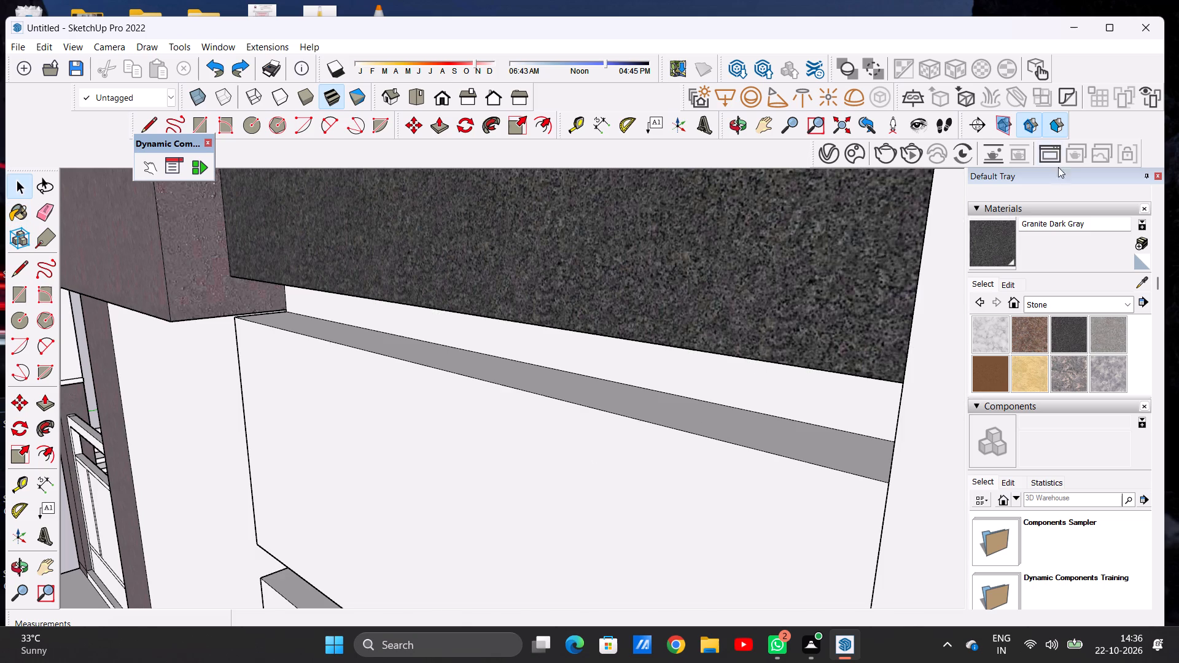
# Reselect Granite Dark Gray and paint the upper ledges and front faces of the tenth and eleventh panels from the top.
pyautogui.click(989, 239)
pyautogui.click(755, 438)
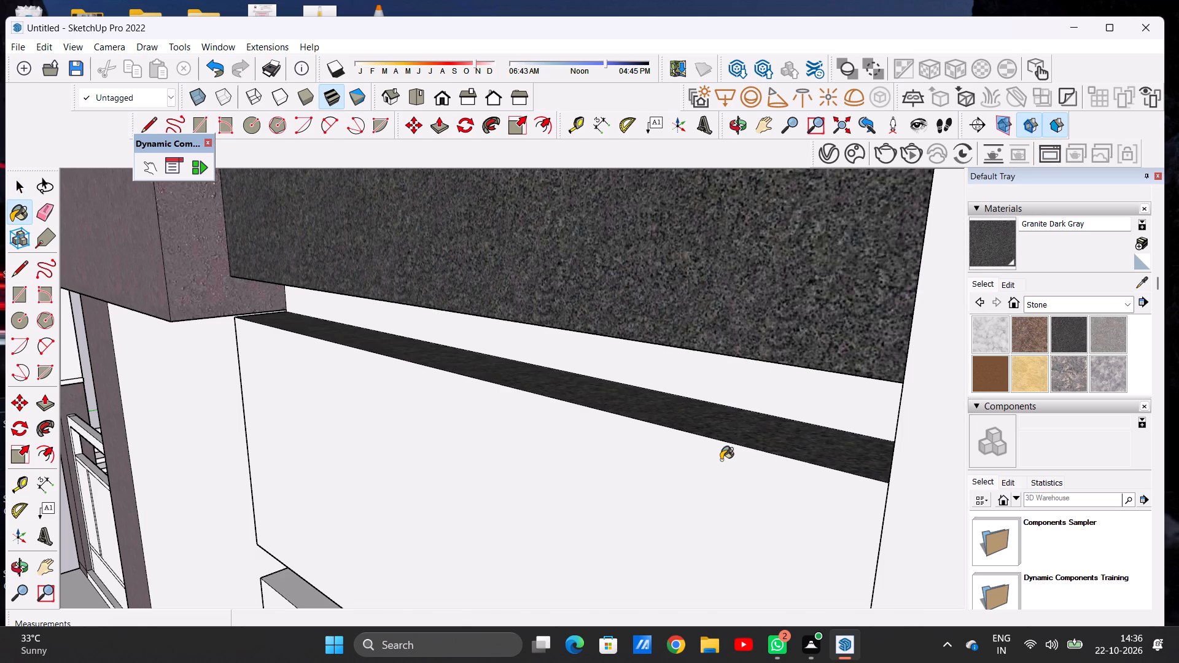
pyautogui.click(660, 472)
pyautogui.scroll(-19, 701, 342)
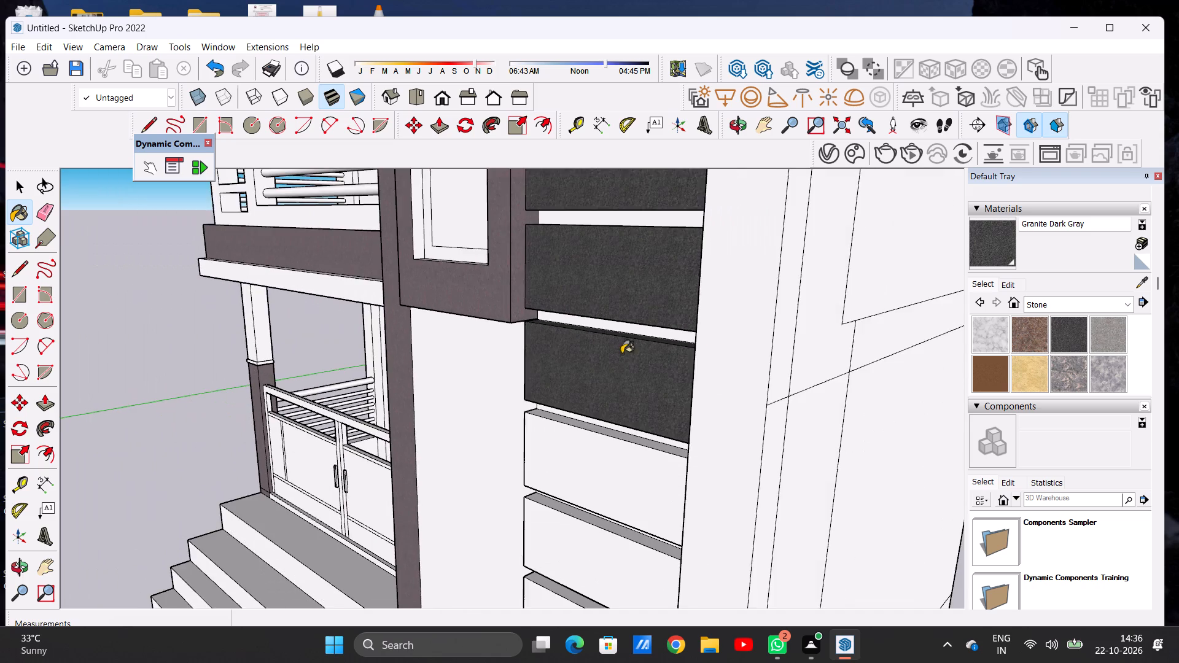
pyautogui.scroll(15, 632, 424)
pyautogui.click(634, 457)
pyautogui.click(620, 486)
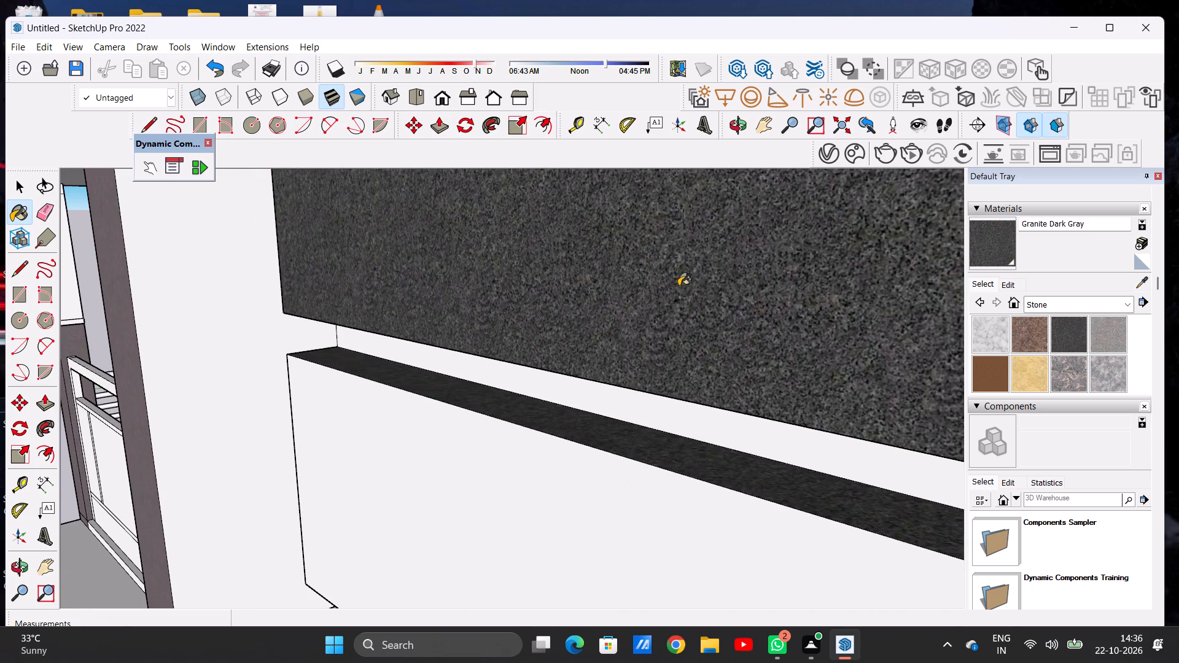
# Paint the upper ledges and front faces of the twelfth and thirteenth panels from the top with Granite Dark Gray.
pyautogui.scroll(-6, 722, 225)
pyautogui.scroll(-15, 629, 320)
pyautogui.scroll(7, 612, 452)
pyautogui.scroll(7, 639, 360)
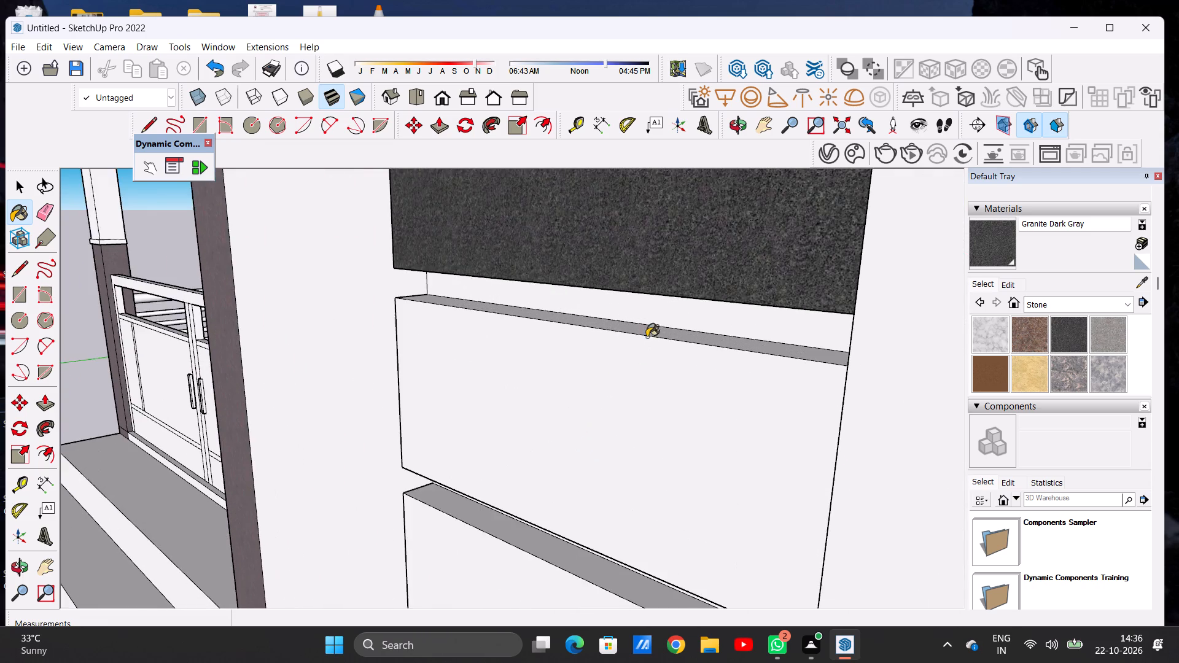
pyautogui.scroll(7, 649, 332)
pyautogui.click(647, 323)
pyautogui.click(637, 365)
pyautogui.scroll(-11, 645, 314)
pyautogui.scroll(1, 629, 300)
pyautogui.scroll(-3, 629, 300)
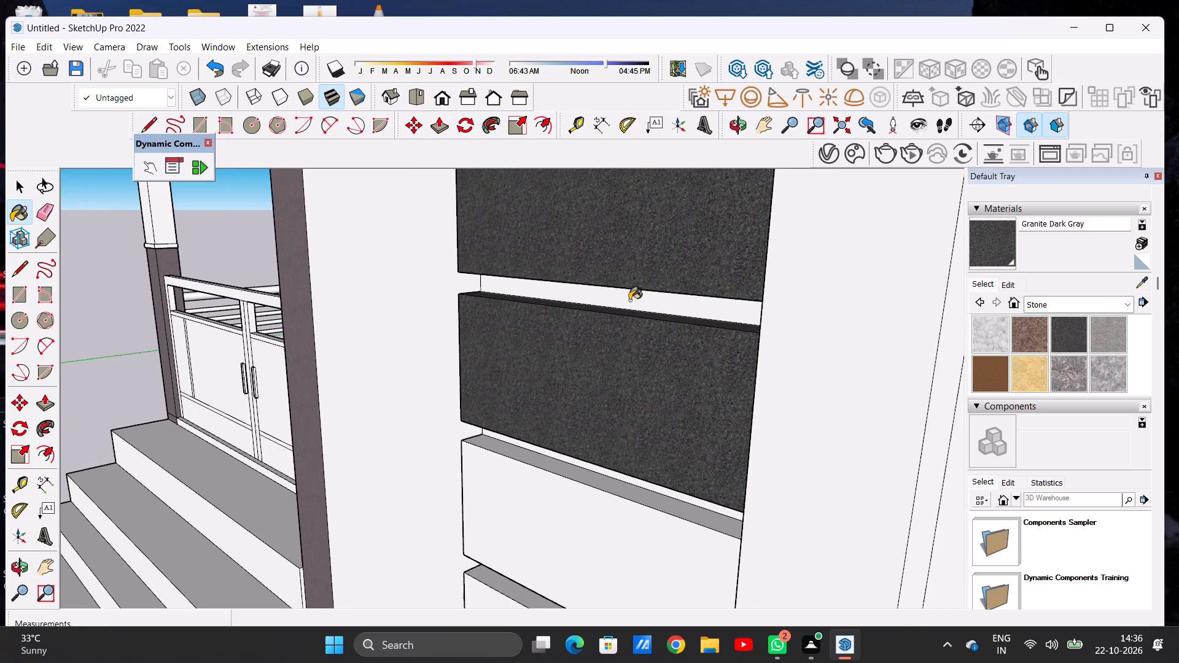
pyautogui.scroll(16, 623, 461)
pyautogui.click(622, 443)
pyautogui.click(620, 479)
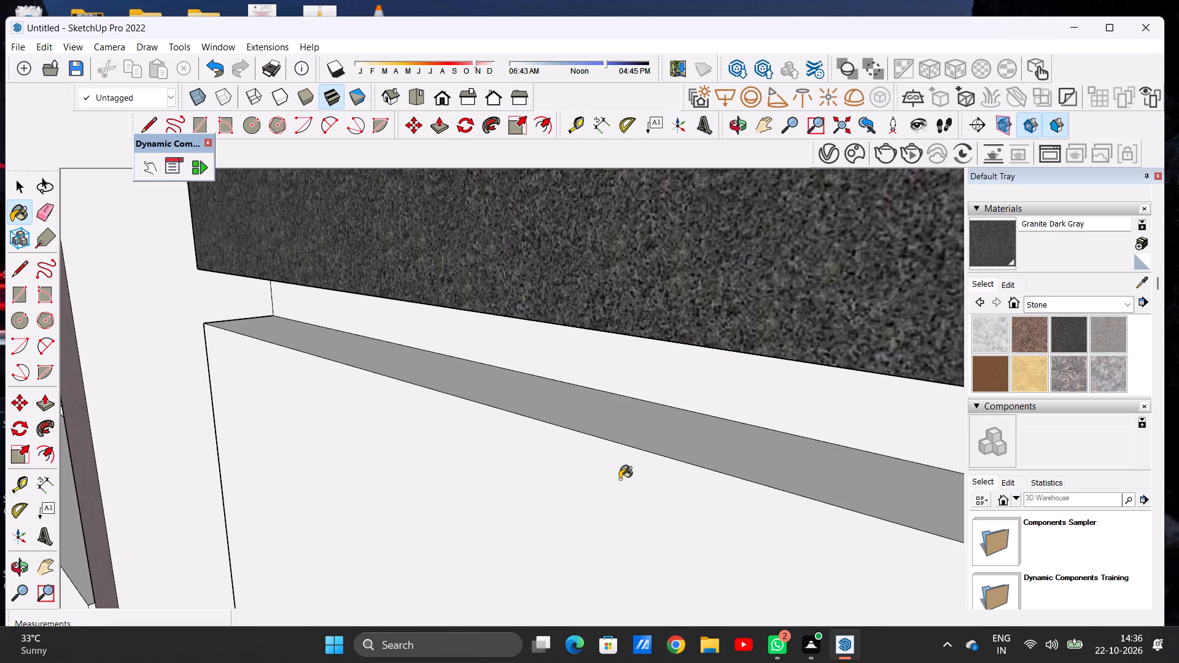
pyautogui.click(628, 430)
# Paint the upper ledge and front face of the third panel from the bottom with Granite Dark Gray.
pyautogui.scroll(-20, 615, 378)
pyautogui.scroll(-2, 615, 378)
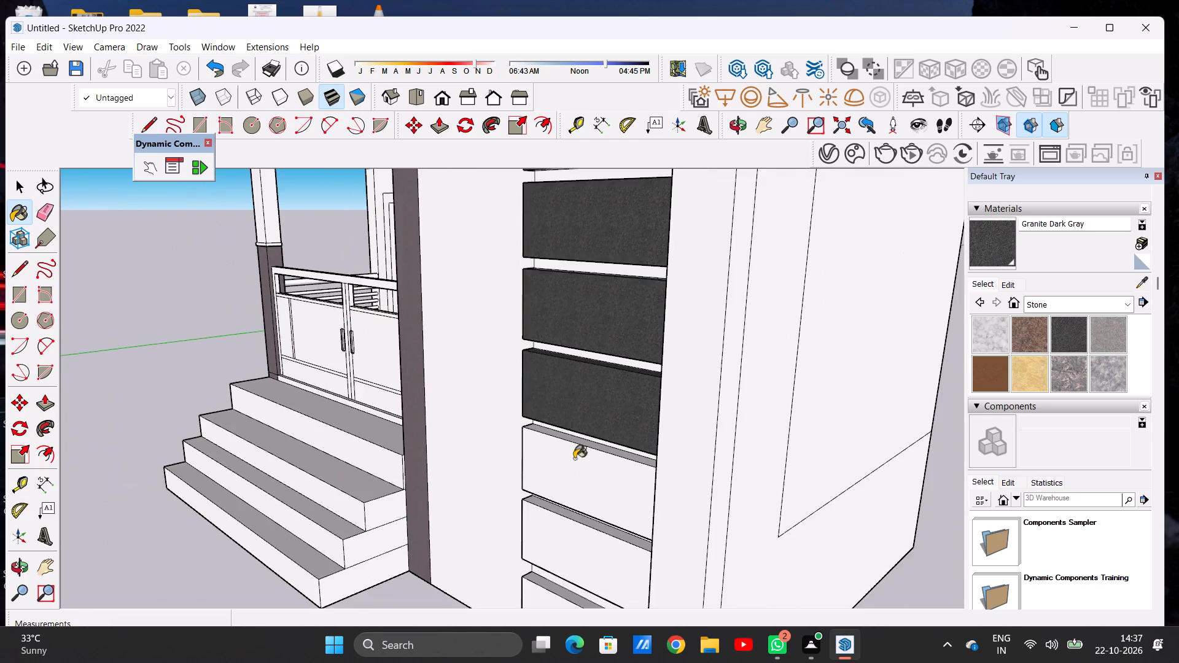
pyautogui.scroll(7, 574, 463)
pyautogui.scroll(14, 612, 399)
pyautogui.click(616, 374)
pyautogui.click(615, 422)
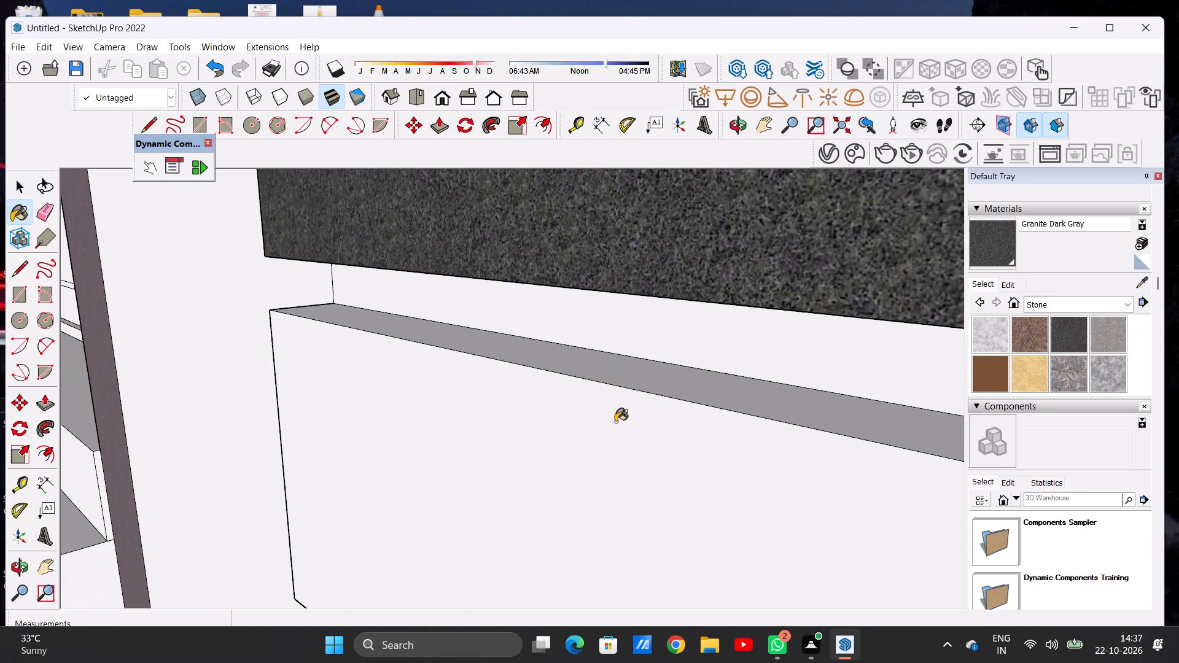
# Paint the upper ledge and front face of the second panel from the bottom with Granite Dark Gray.
pyautogui.scroll(-20, 621, 394)
pyautogui.scroll(-8, 621, 394)
pyautogui.scroll(2, 626, 448)
pyautogui.scroll(-1, 626, 448)
pyautogui.scroll(1, 626, 448)
pyautogui.scroll(-1, 626, 448)
pyautogui.scroll(2, 626, 448)
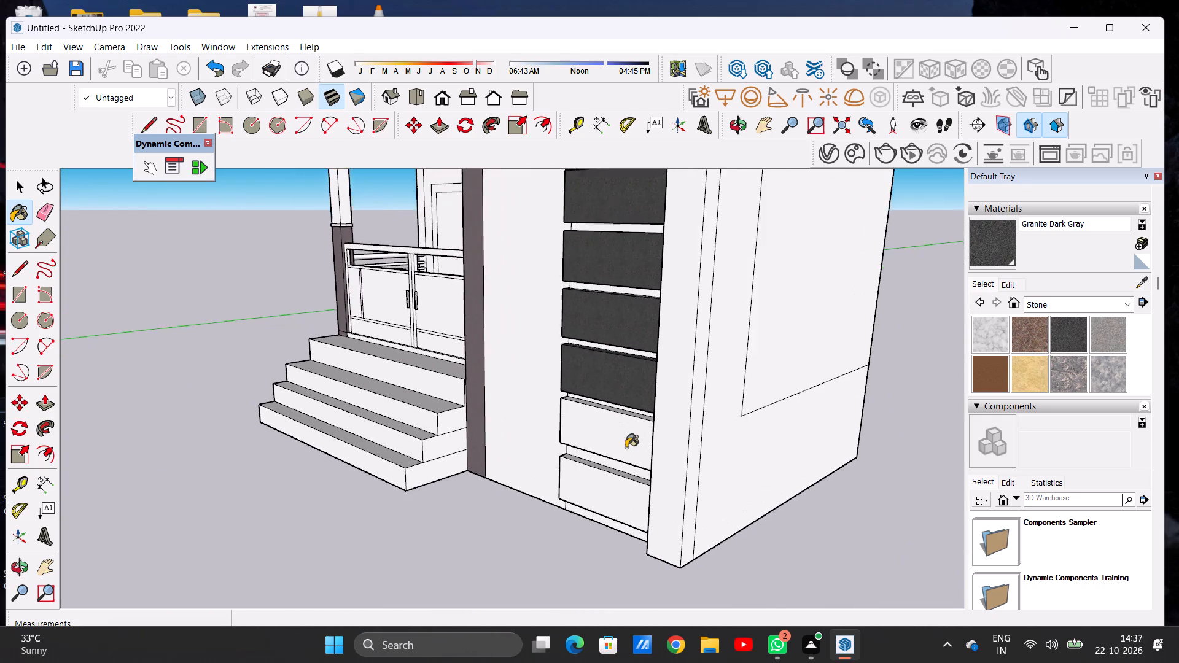
pyautogui.scroll(8, 626, 448)
pyautogui.scroll(15, 631, 424)
pyautogui.click(630, 409)
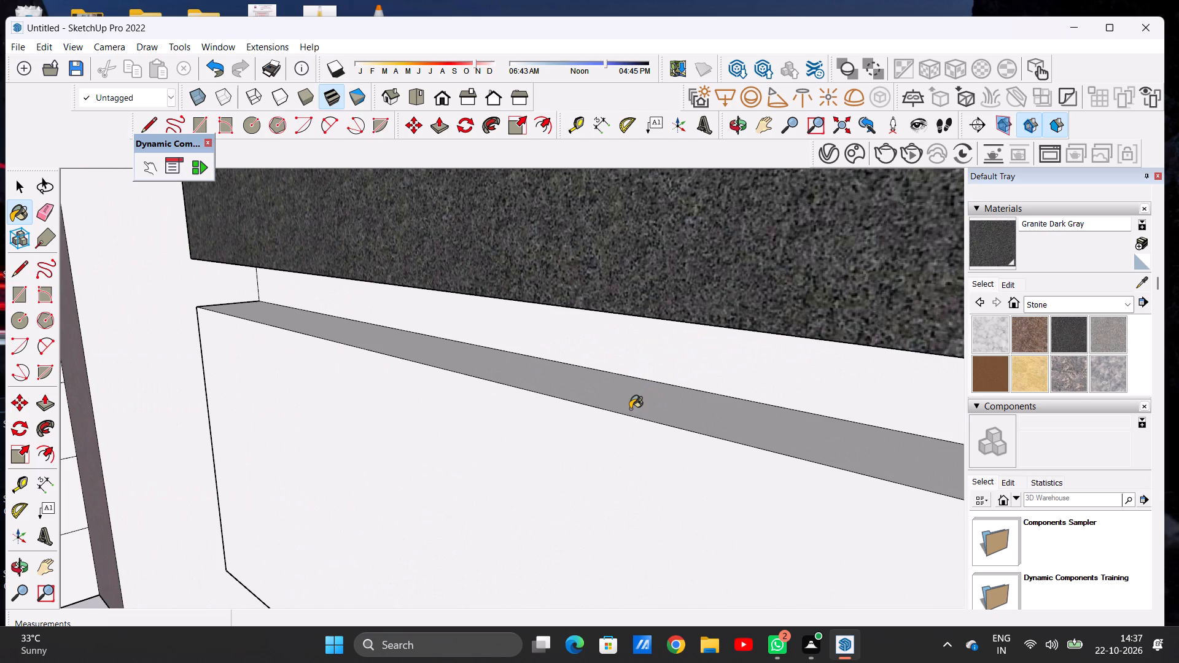
pyautogui.click(628, 456)
# Paint the upper ledge and front face of the bottom tower panel with Granite Dark Gray.
pyautogui.scroll(-14, 621, 357)
pyautogui.scroll(1, 621, 357)
pyautogui.scroll(-7, 621, 357)
pyautogui.scroll(8, 629, 489)
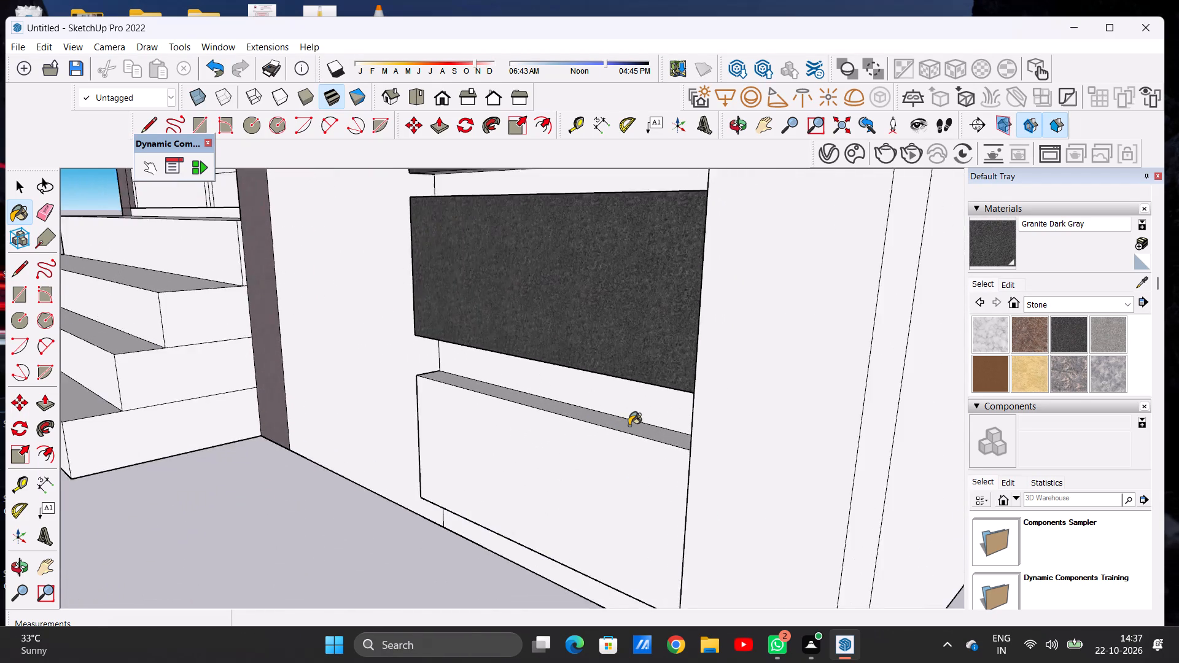
pyautogui.scroll(14, 629, 425)
pyautogui.click(629, 425)
pyautogui.click(624, 479)
# Paint the undersides of the top two tower panels with Granite Dark Gray, viewing the tower from below.
pyautogui.scroll(-9, 624, 479)
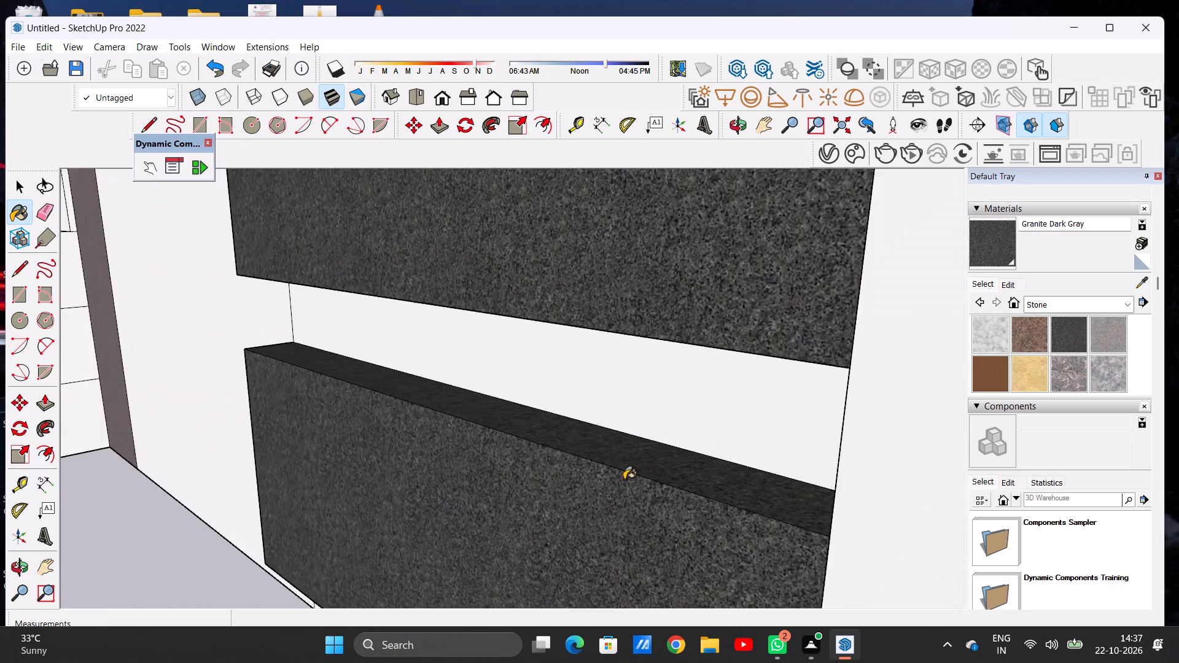
pyautogui.scroll(-7, 624, 479)
pyautogui.scroll(-8, 589, 421)
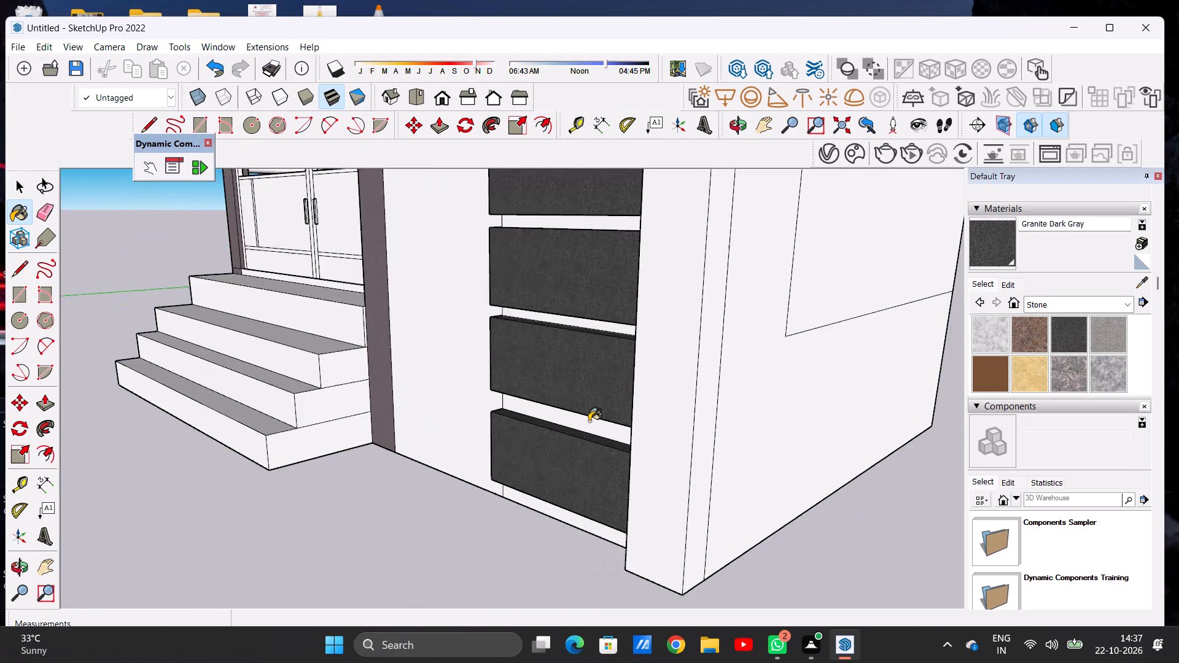
pyautogui.scroll(-20, 589, 421)
pyautogui.scroll(-3, 589, 421)
pyautogui.scroll(6, 589, 328)
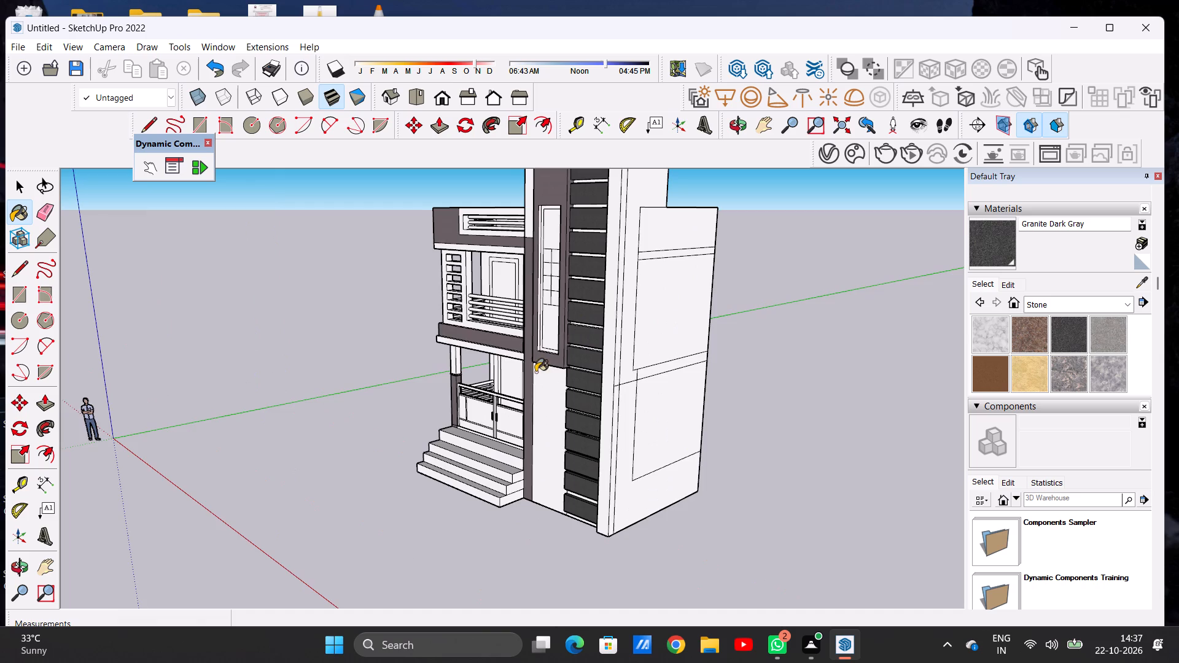
pyautogui.moveTo(535, 373); pyautogui.dragTo(812, 376, button='middle')
pyautogui.moveTo(750, 376); pyautogui.dragTo(672, 376, button='middle')
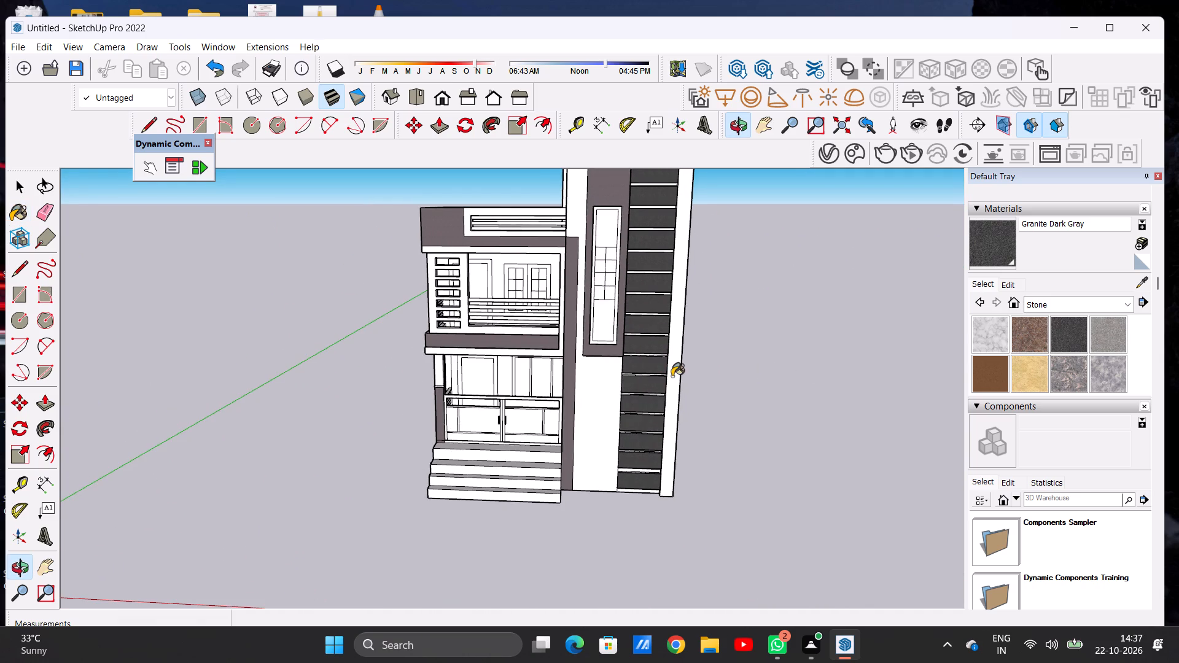
pyautogui.scroll(-8, 527, 451)
pyautogui.scroll(9, 602, 383)
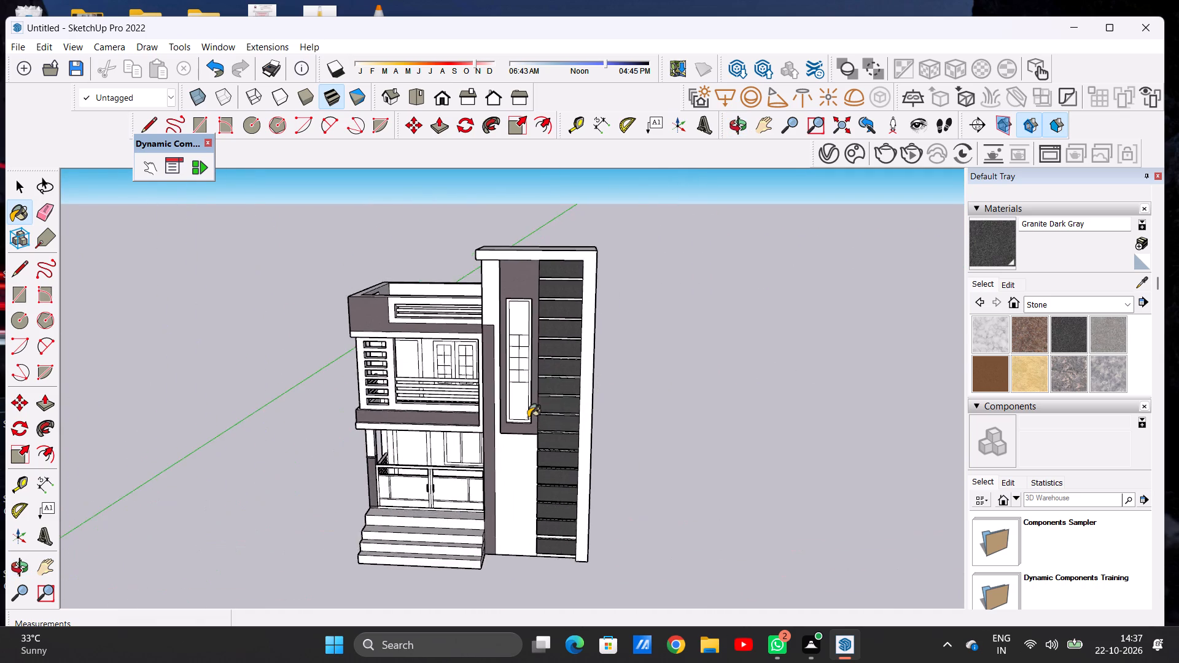
pyautogui.scroll(6, 528, 417)
pyautogui.moveTo(577, 457); pyautogui.dragTo(457, 235, button='middle')
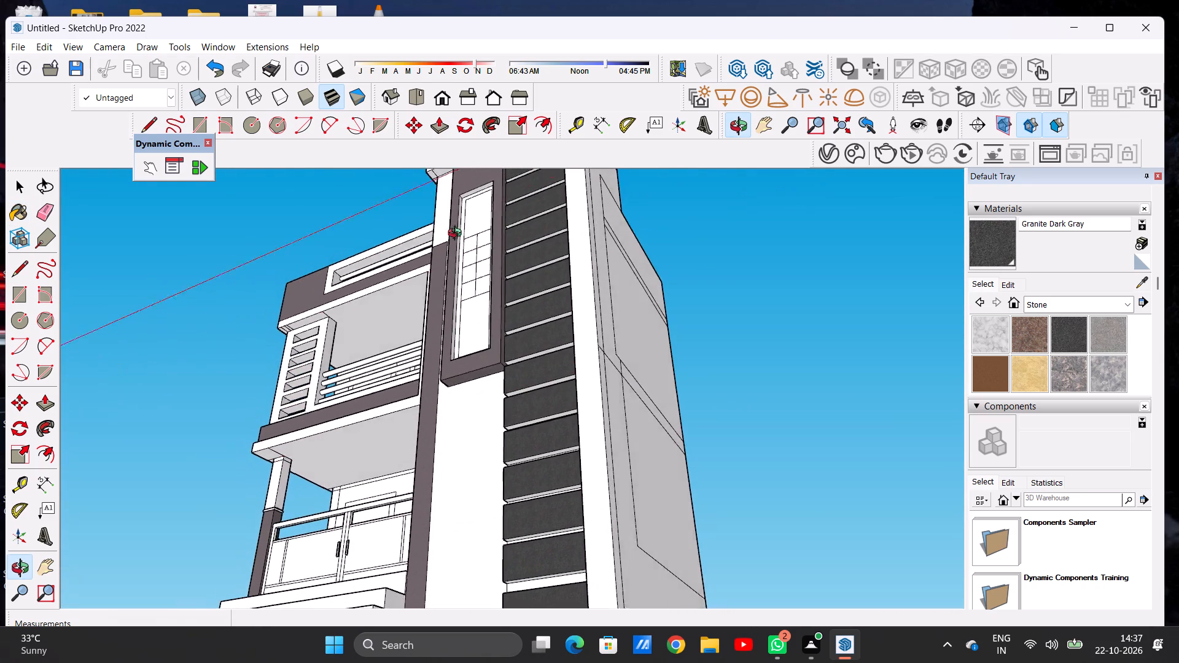
pyautogui.moveTo(457, 235); pyautogui.dragTo(444, 230, button='middle')
pyautogui.scroll(2, 508, 232)
pyautogui.scroll(-1, 522, 223)
pyautogui.scroll(10, 522, 223)
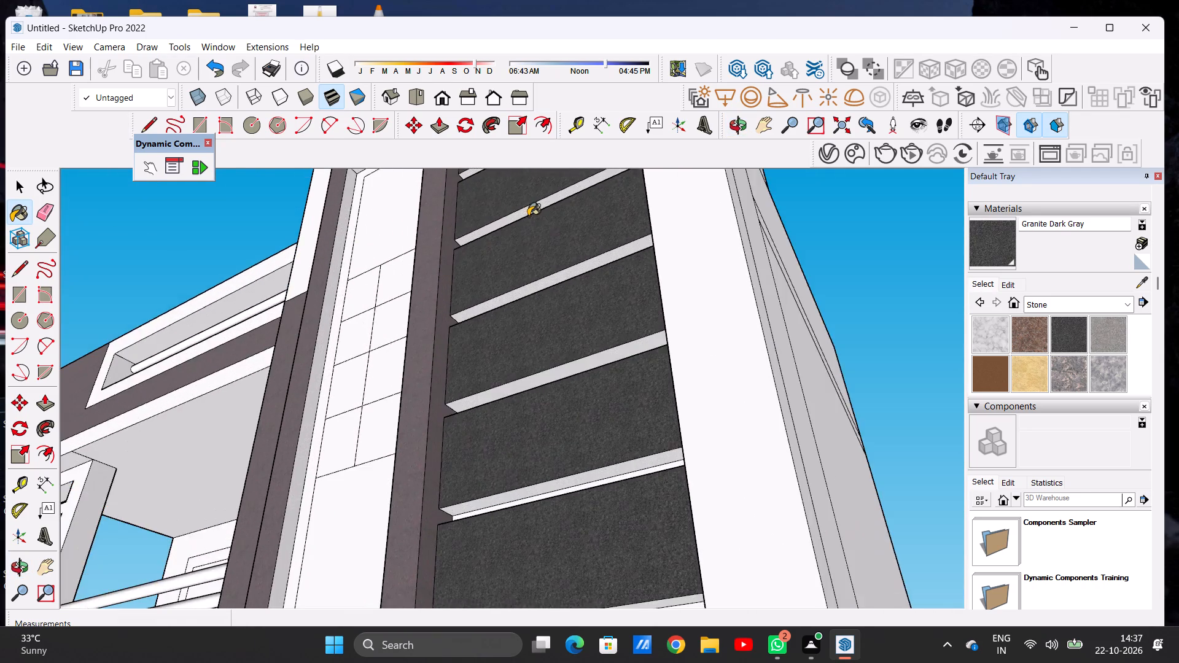
pyautogui.scroll(-14, 492, 432)
pyautogui.scroll(1, 509, 314)
pyautogui.scroll(-1, 509, 314)
pyautogui.scroll(12, 509, 314)
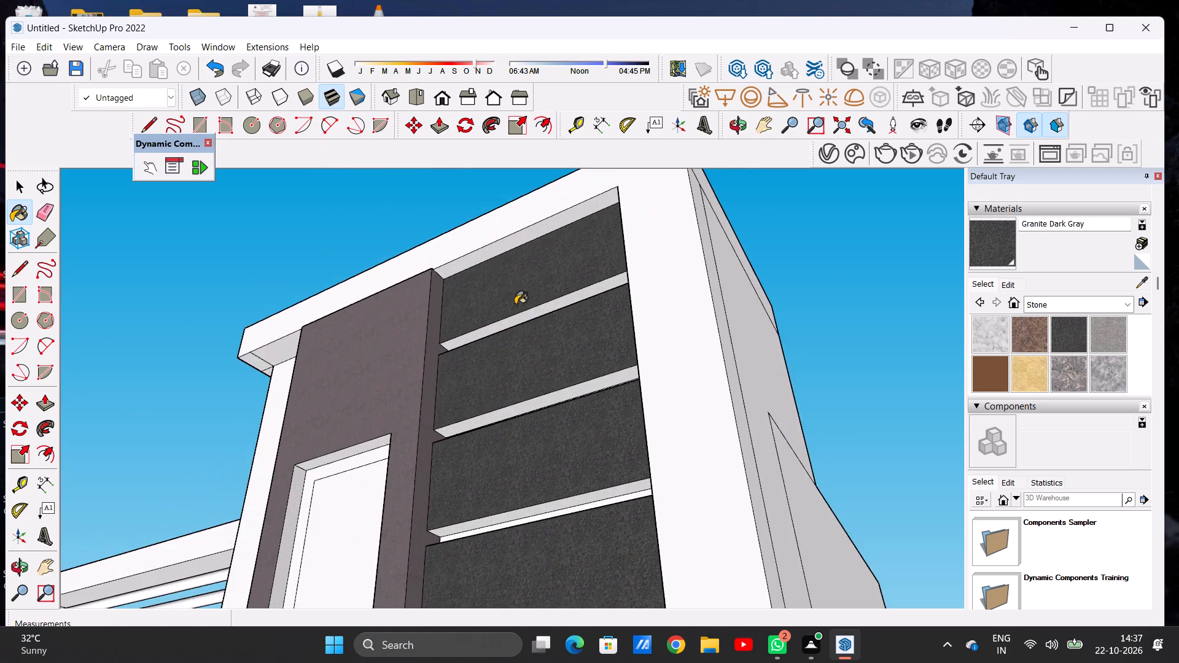
pyautogui.scroll(7, 515, 304)
pyautogui.click(507, 281)
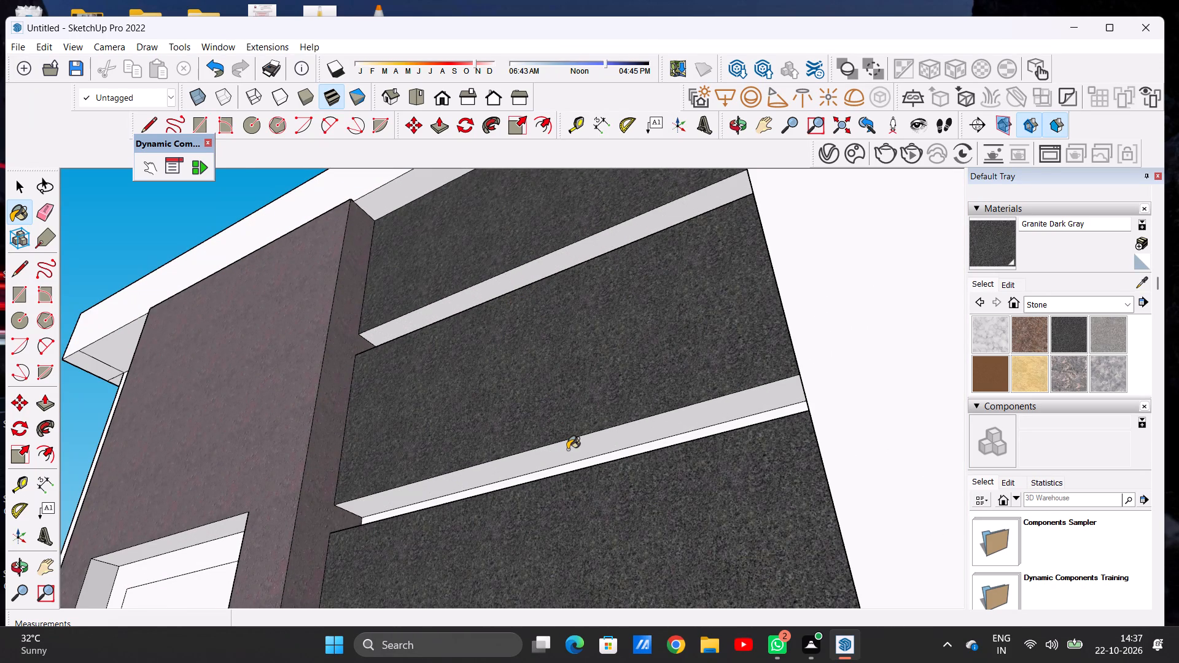
pyautogui.click(567, 449)
# Paint the undersides of the third and fourth panels from the top with Granite Dark Gray.
pyautogui.scroll(-13, 544, 415)
pyautogui.scroll(14, 564, 489)
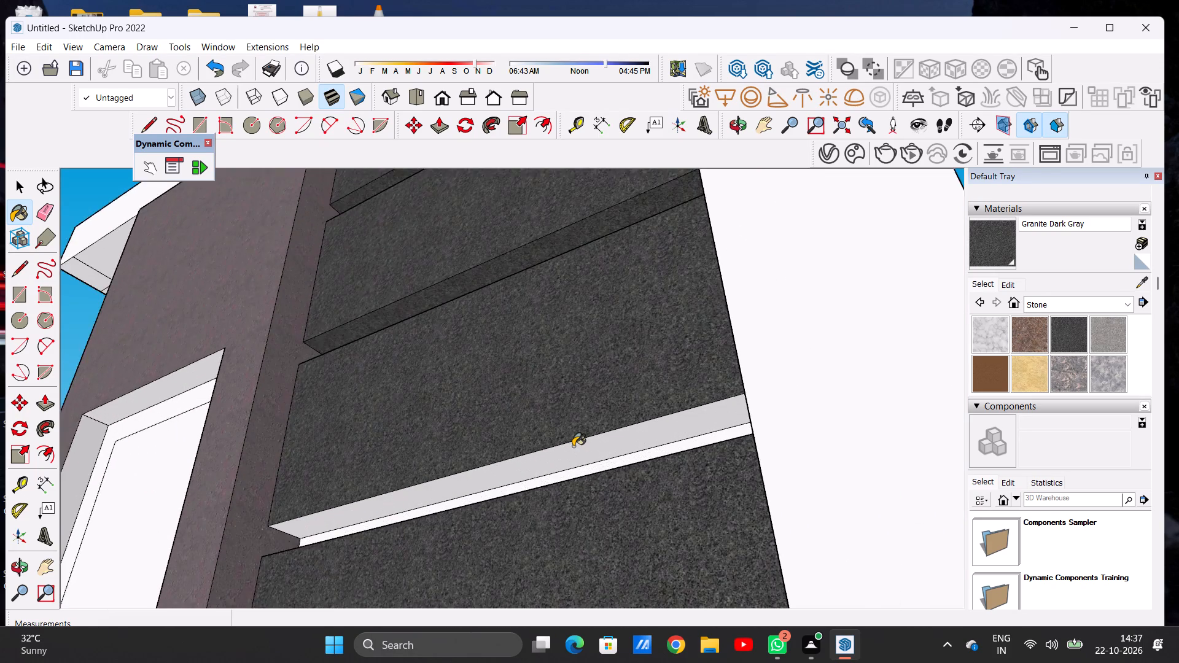
pyautogui.scroll(4, 573, 446)
pyautogui.click(573, 446)
pyautogui.scroll(-17, 544, 382)
pyautogui.scroll(1, 544, 382)
pyautogui.scroll(-5, 544, 382)
pyautogui.scroll(1, 544, 382)
pyautogui.scroll(-4, 544, 382)
pyautogui.scroll(20, 549, 467)
pyautogui.scroll(1, 549, 467)
pyautogui.click(553, 391)
# Paint the underside of the fifth panel from the top with Granite Dark Gray.
pyautogui.scroll(-14, 553, 391)
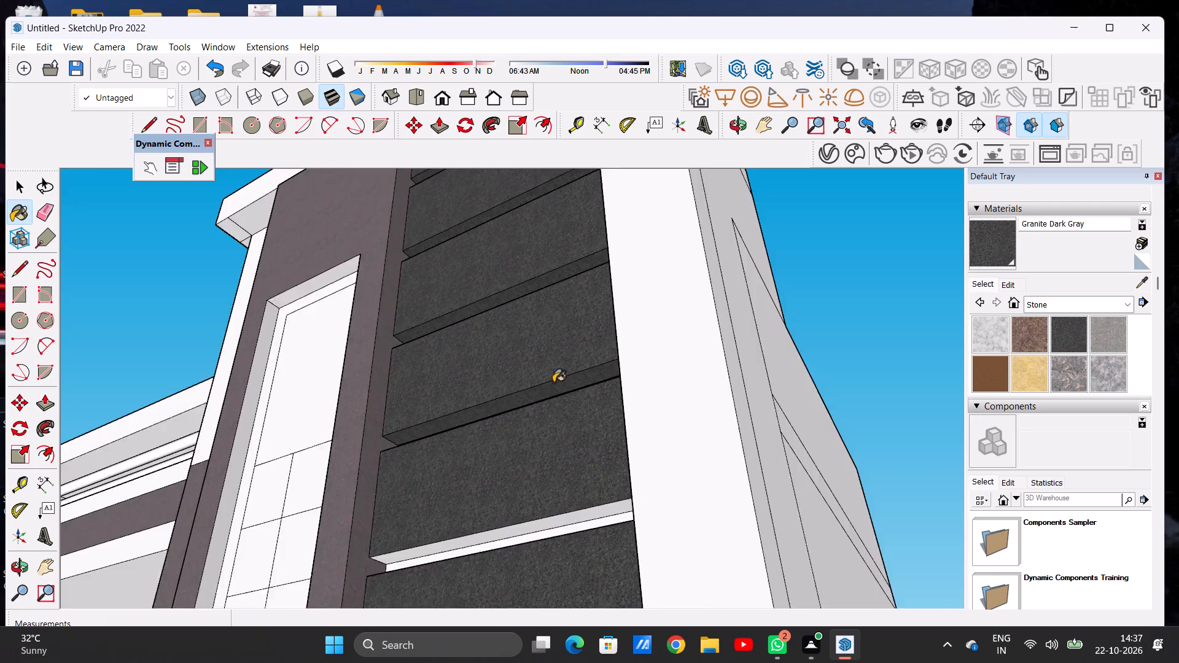
pyautogui.scroll(-1, 553, 382)
pyautogui.scroll(1, 553, 382)
pyautogui.scroll(-4, 553, 382)
pyautogui.scroll(1, 553, 382)
pyautogui.scroll(-2, 553, 382)
pyautogui.scroll(20, 559, 459)
pyautogui.scroll(1, 559, 459)
pyautogui.click(560, 425)
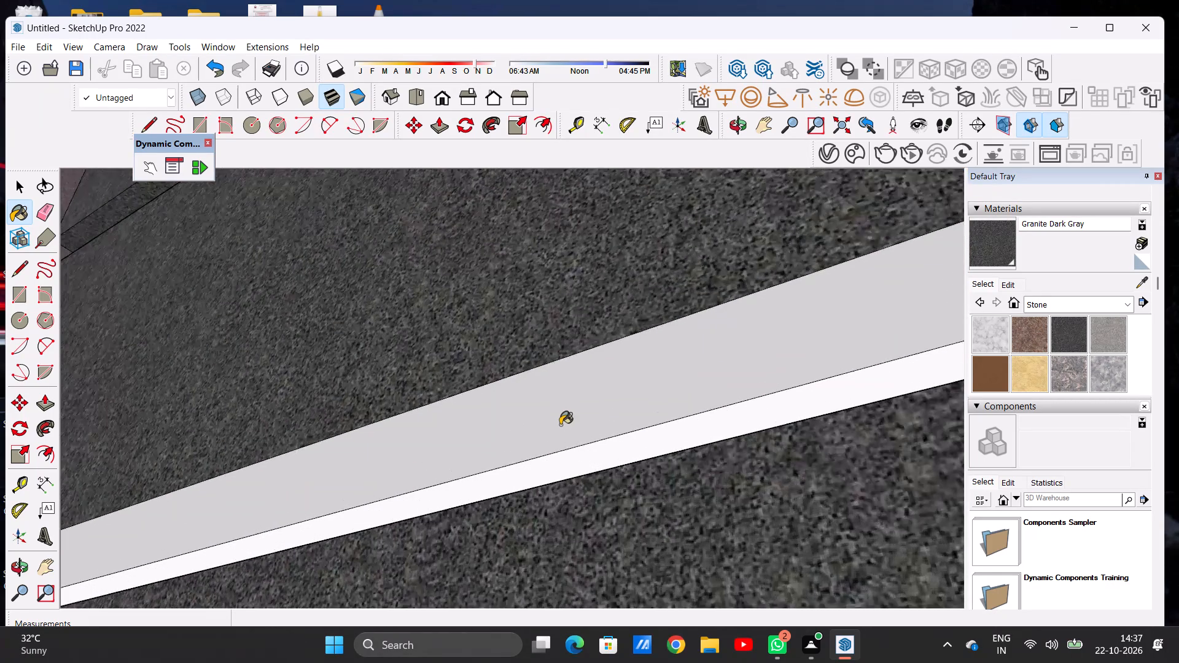
# Paint the undersides of the sixth and seventh tower panels from the top with Granite Dark Gray.
pyautogui.scroll(-8, 560, 425)
pyautogui.scroll(1, 560, 425)
pyautogui.scroll(-17, 559, 425)
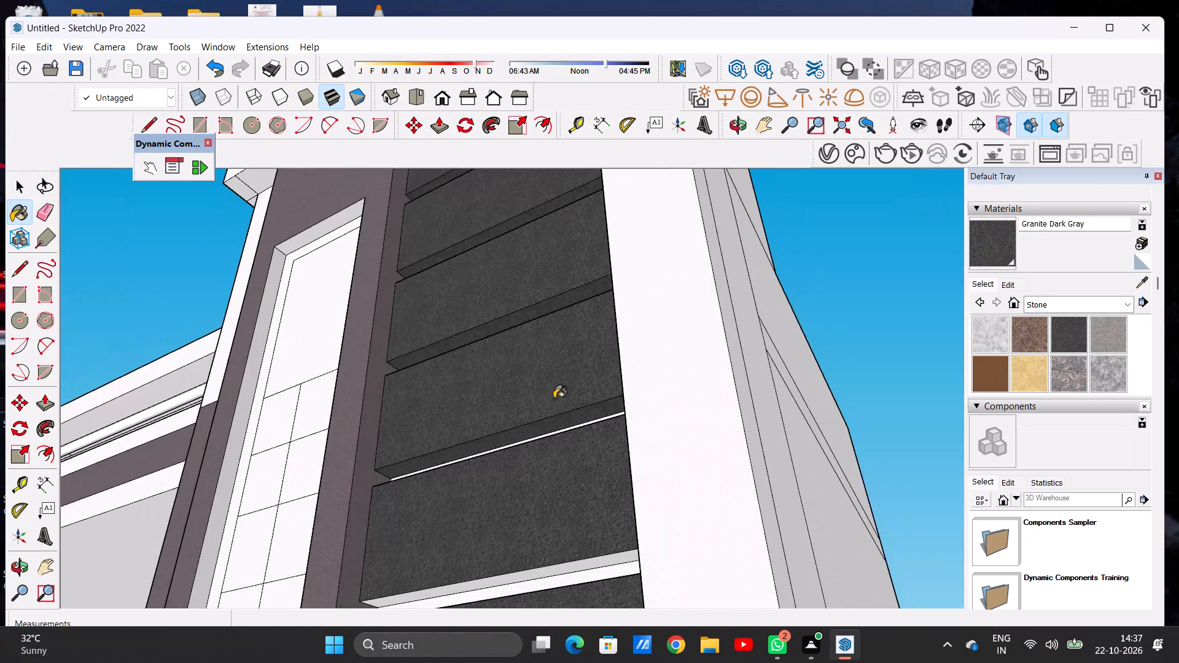
pyautogui.scroll(-8, 552, 389)
pyautogui.scroll(9, 558, 445)
pyautogui.scroll(-1, 558, 451)
pyautogui.scroll(9, 558, 452)
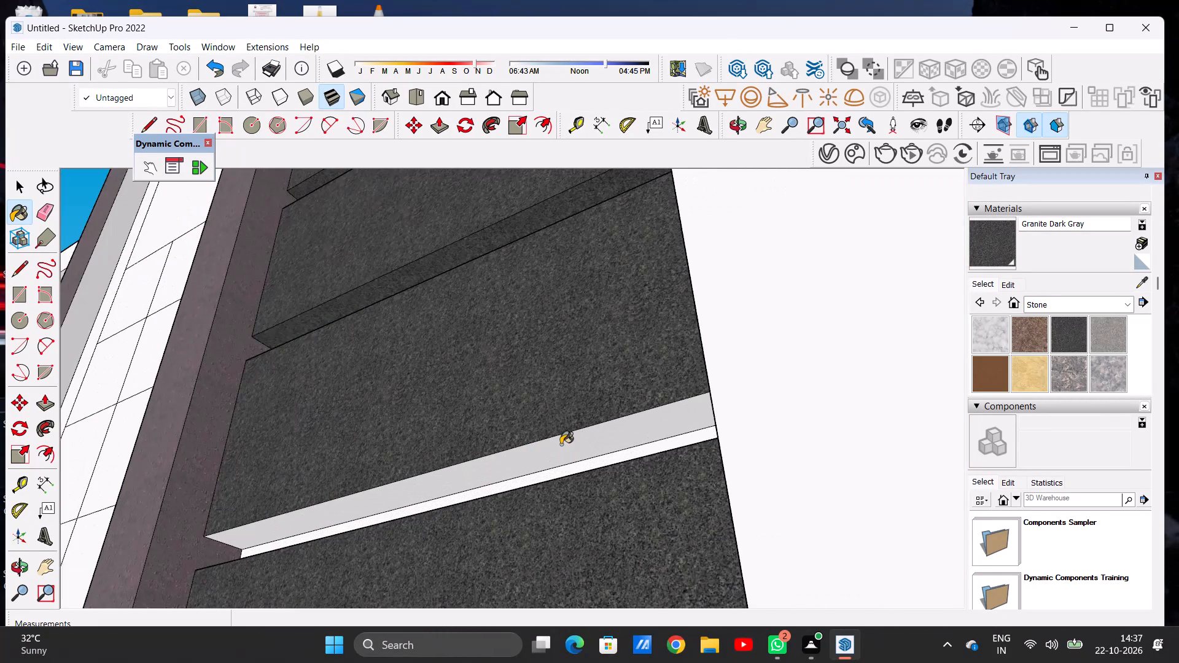
pyautogui.click(561, 444)
pyautogui.scroll(-14, 536, 366)
pyautogui.scroll(16, 539, 481)
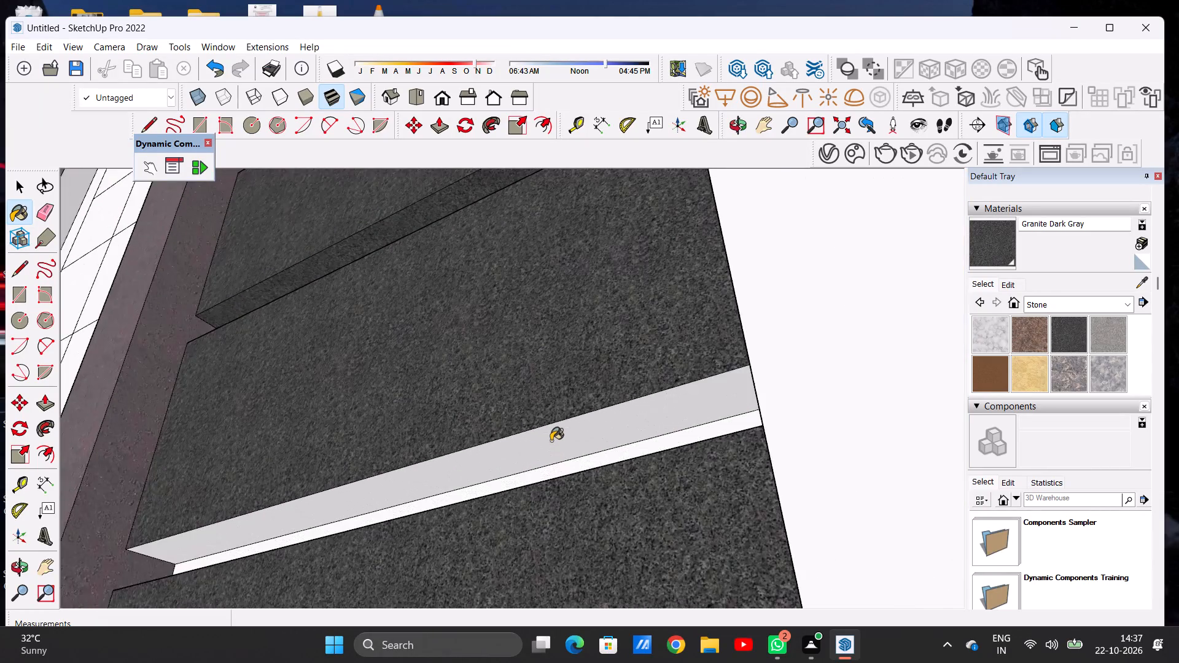
pyautogui.scroll(5, 551, 441)
pyautogui.click(551, 441)
# Paint the undersides of the eighth and ninth tower panels, down to the window surround's bottom, with Granite Dark Gray.
pyautogui.scroll(-18, 545, 387)
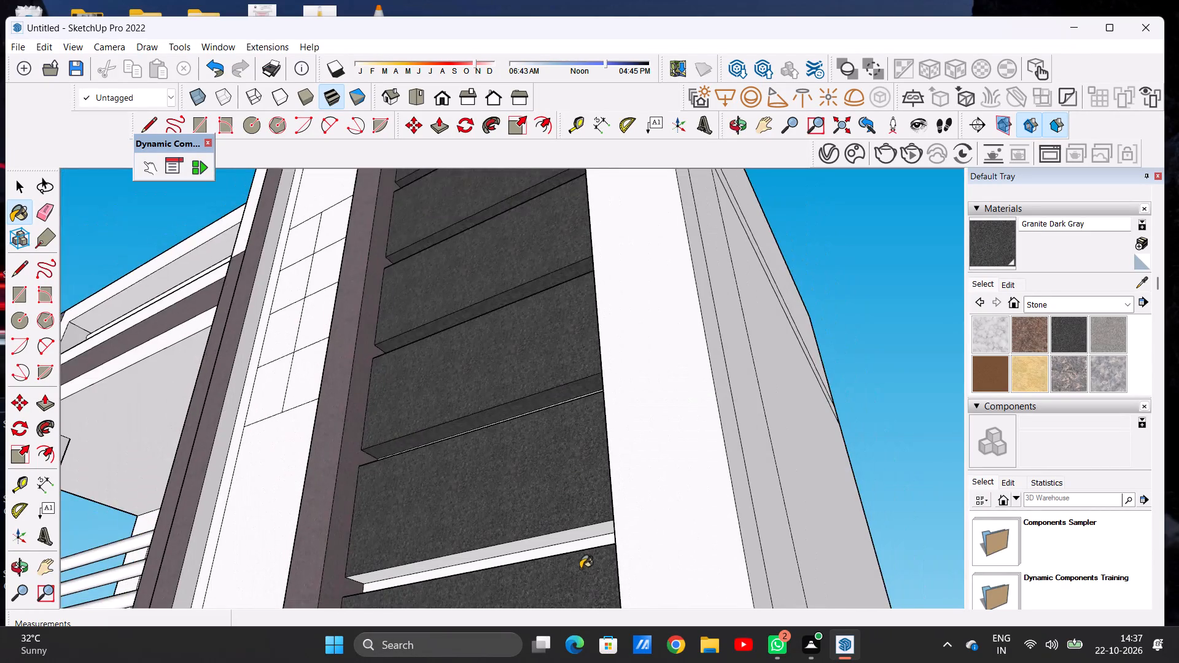
pyautogui.scroll(1, 580, 568)
pyautogui.scroll(-1, 580, 567)
pyautogui.scroll(18, 580, 567)
pyautogui.click(570, 499)
pyautogui.scroll(-9, 510, 404)
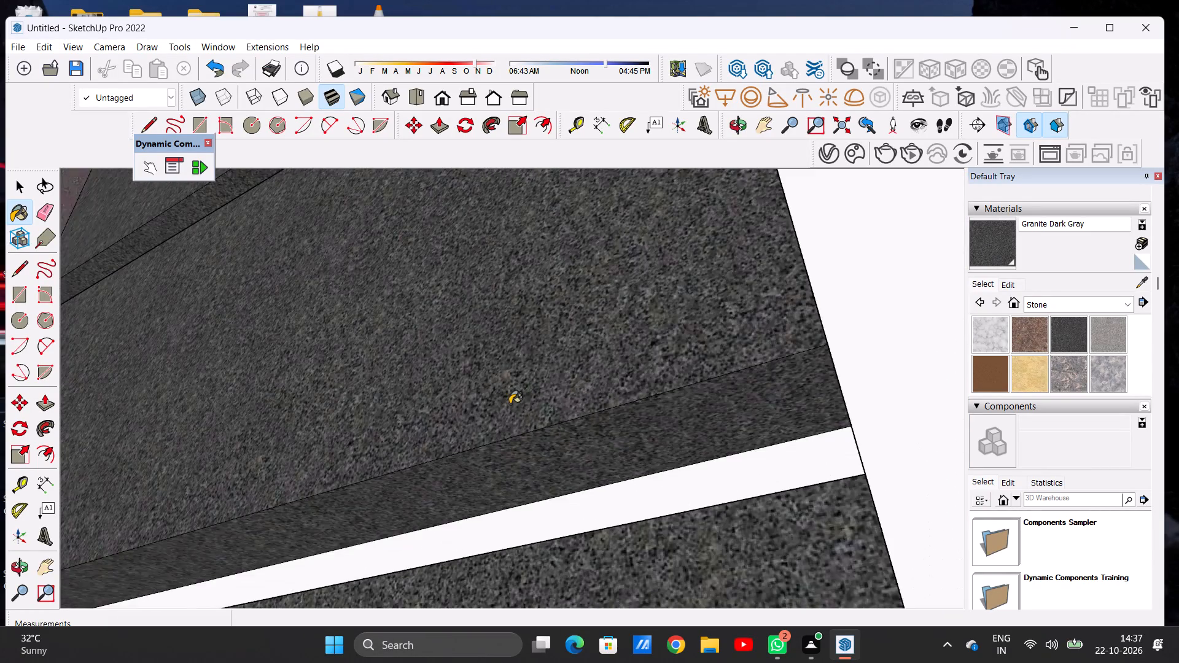
pyautogui.scroll(-15, 510, 404)
pyautogui.scroll(-6, 526, 430)
pyautogui.scroll(10, 528, 478)
pyautogui.scroll(-2, 530, 483)
pyautogui.scroll(6, 530, 483)
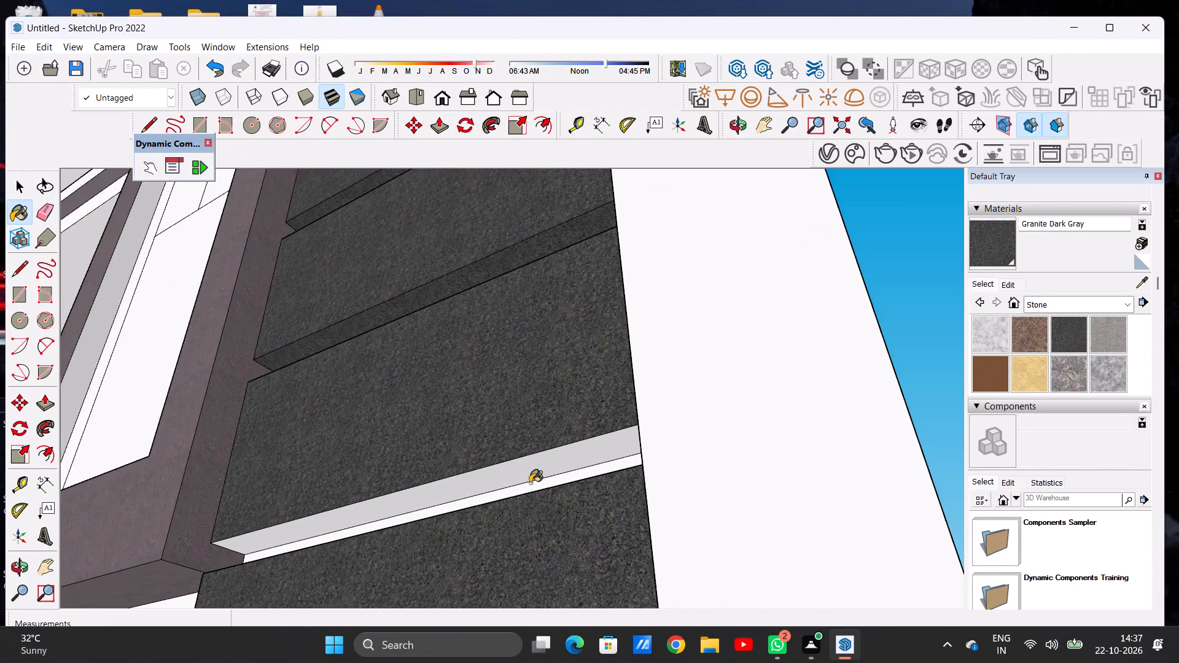
pyautogui.scroll(3, 530, 483)
pyautogui.click(528, 463)
# Paint the undersides of the first two tower panels below the window surround with Granite Dark Gray.
pyautogui.scroll(-8, 592, 387)
pyautogui.scroll(-13, 579, 385)
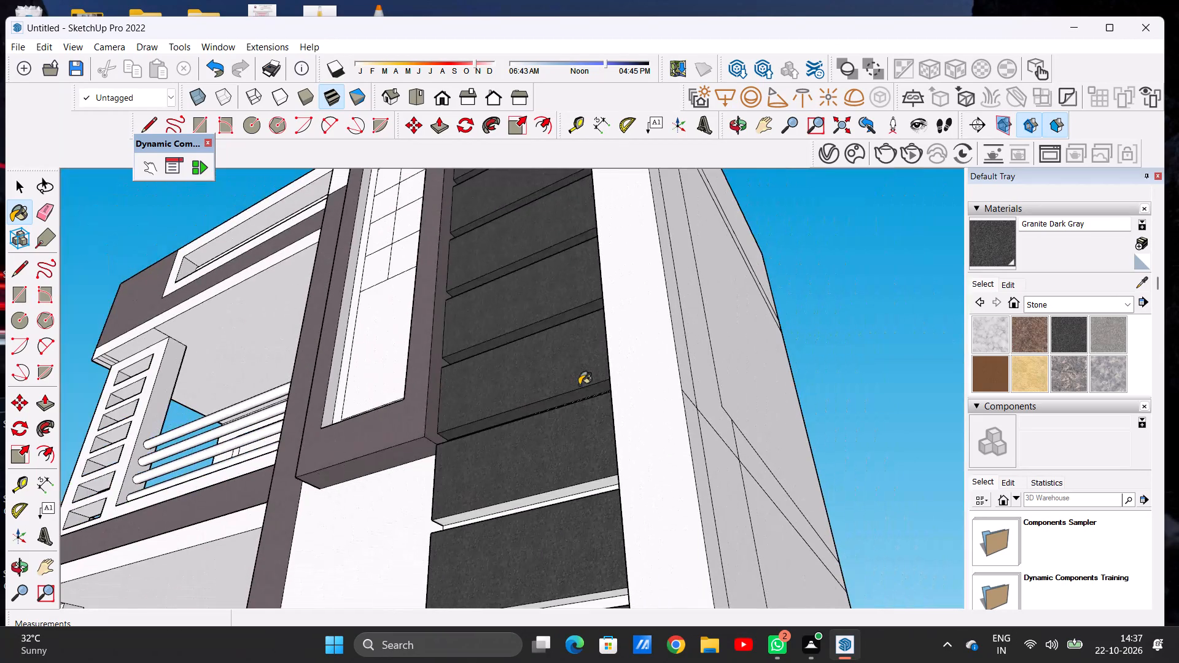
pyautogui.scroll(8, 594, 519)
pyautogui.scroll(15, 586, 424)
pyautogui.click(586, 424)
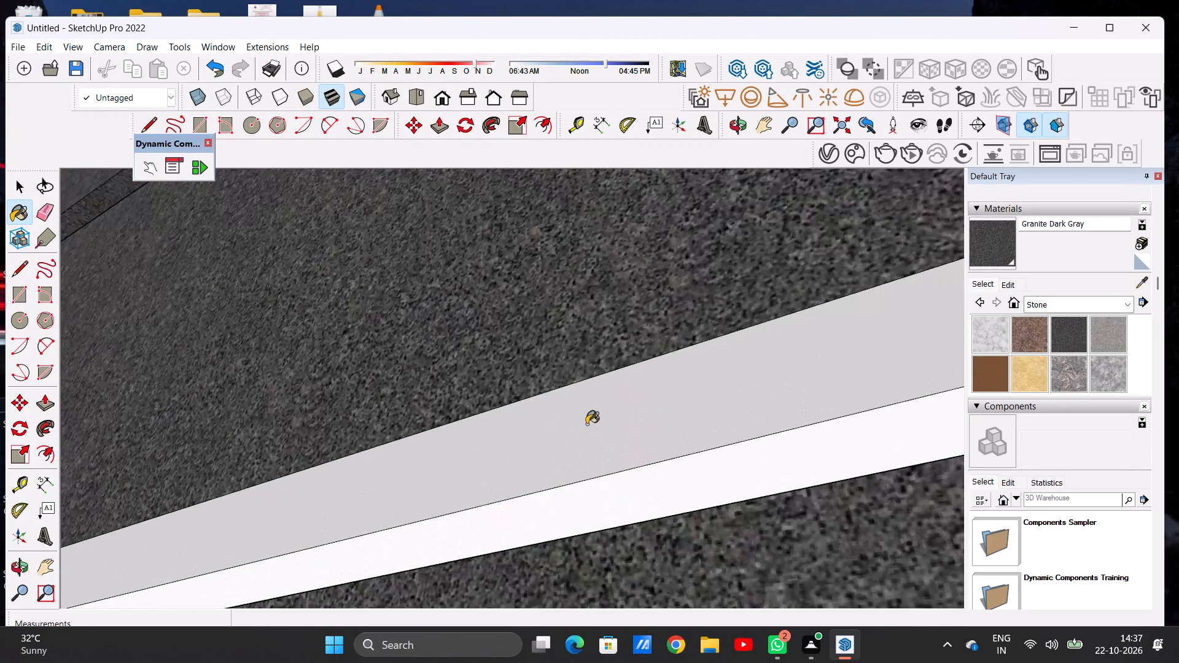
pyautogui.scroll(-20, 552, 370)
pyautogui.scroll(-7, 552, 370)
pyautogui.scroll(8, 578, 468)
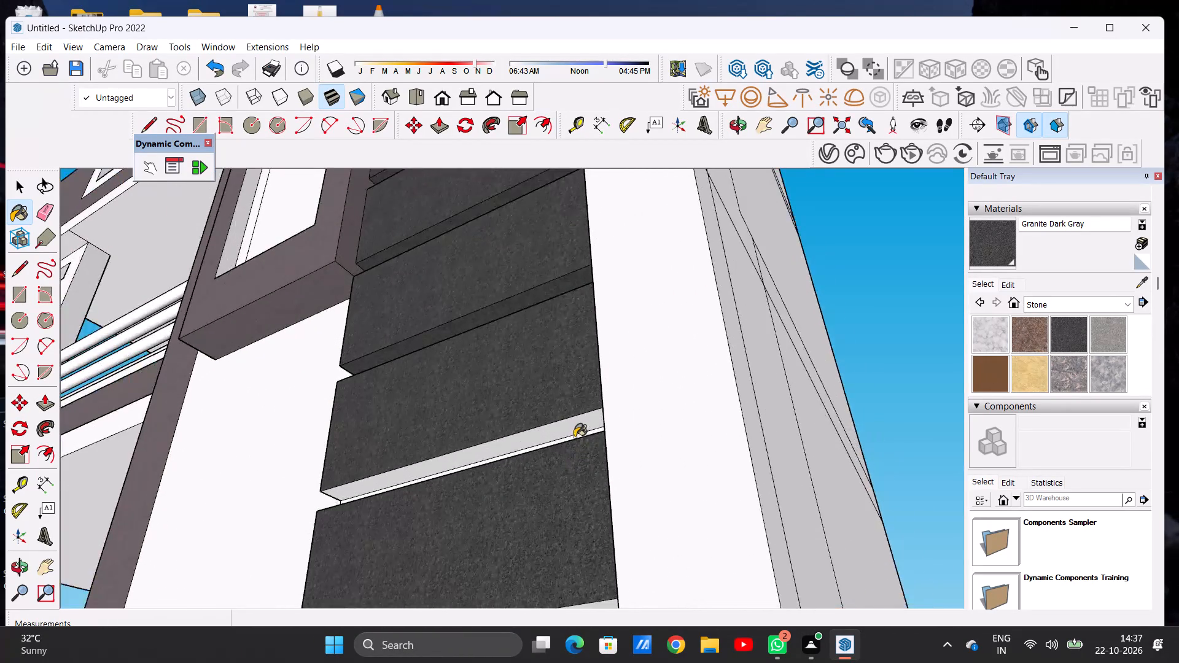
pyautogui.scroll(1, 574, 437)
pyautogui.scroll(-1, 574, 437)
pyautogui.scroll(13, 574, 437)
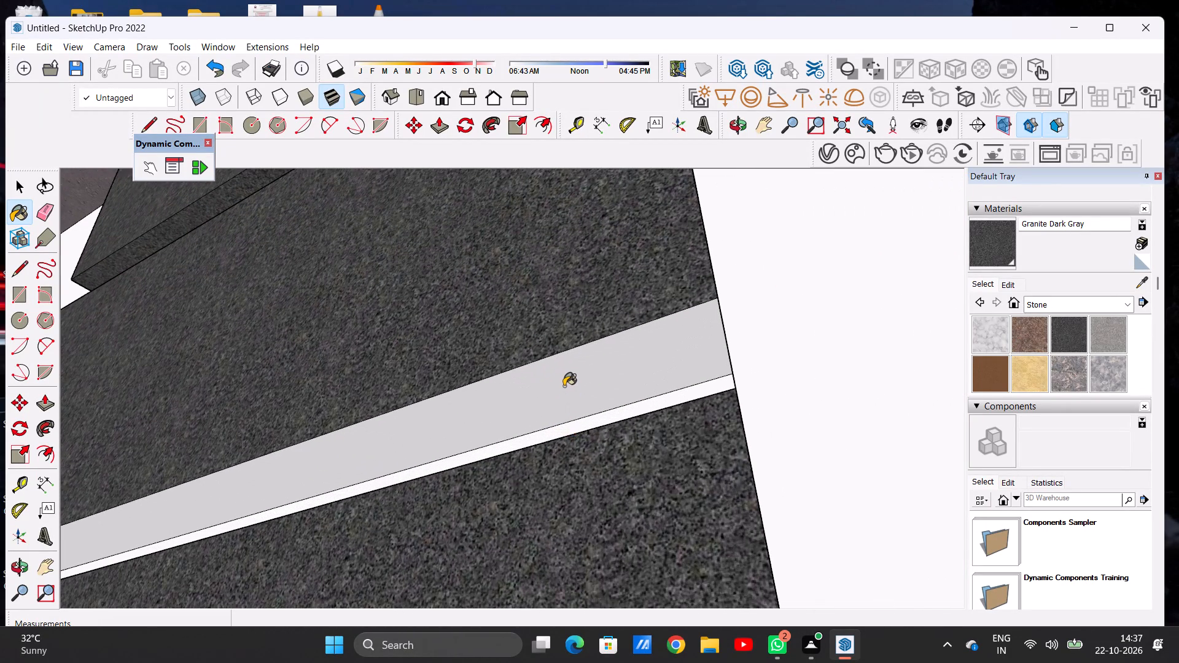
pyautogui.click(564, 386)
# Paint the undersides of the following two tower panels, leaving only the lowest three, with Granite Dark Gray.
pyautogui.scroll(-20, 569, 364)
pyautogui.scroll(-2, 569, 364)
pyautogui.scroll(5, 613, 458)
pyautogui.scroll(14, 570, 424)
pyautogui.click(581, 347)
pyautogui.scroll(-7, 637, 305)
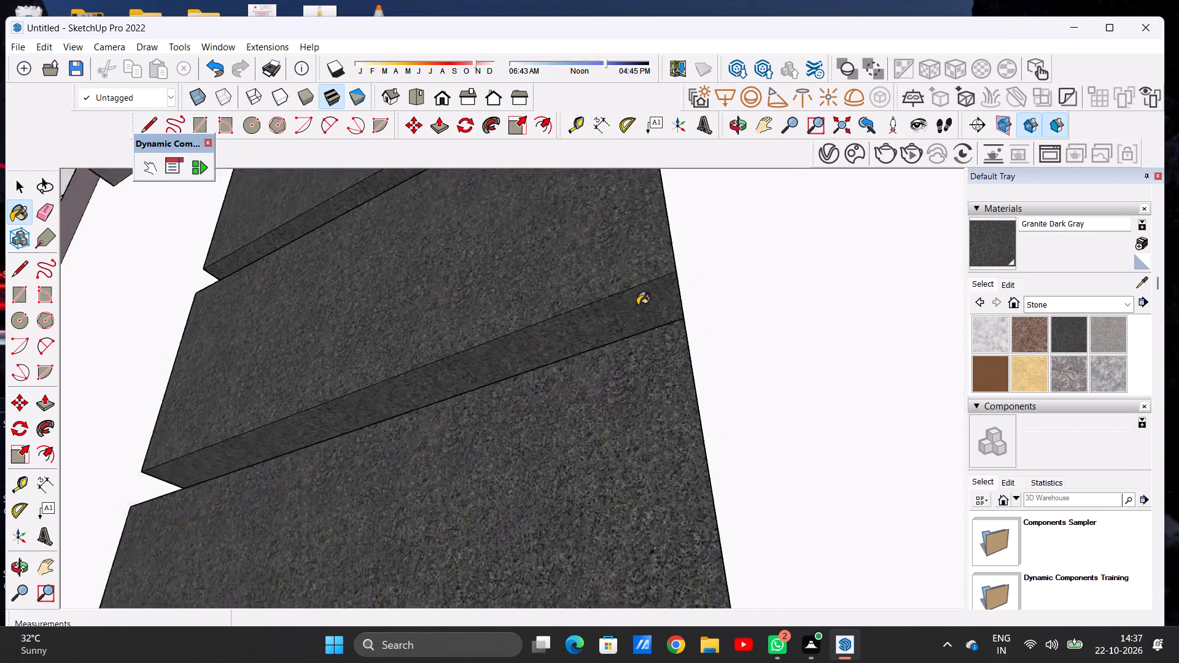
pyautogui.scroll(-2, 637, 305)
pyautogui.scroll(3, 637, 305)
pyautogui.scroll(-13, 572, 311)
pyautogui.scroll(7, 637, 431)
pyautogui.scroll(6, 615, 355)
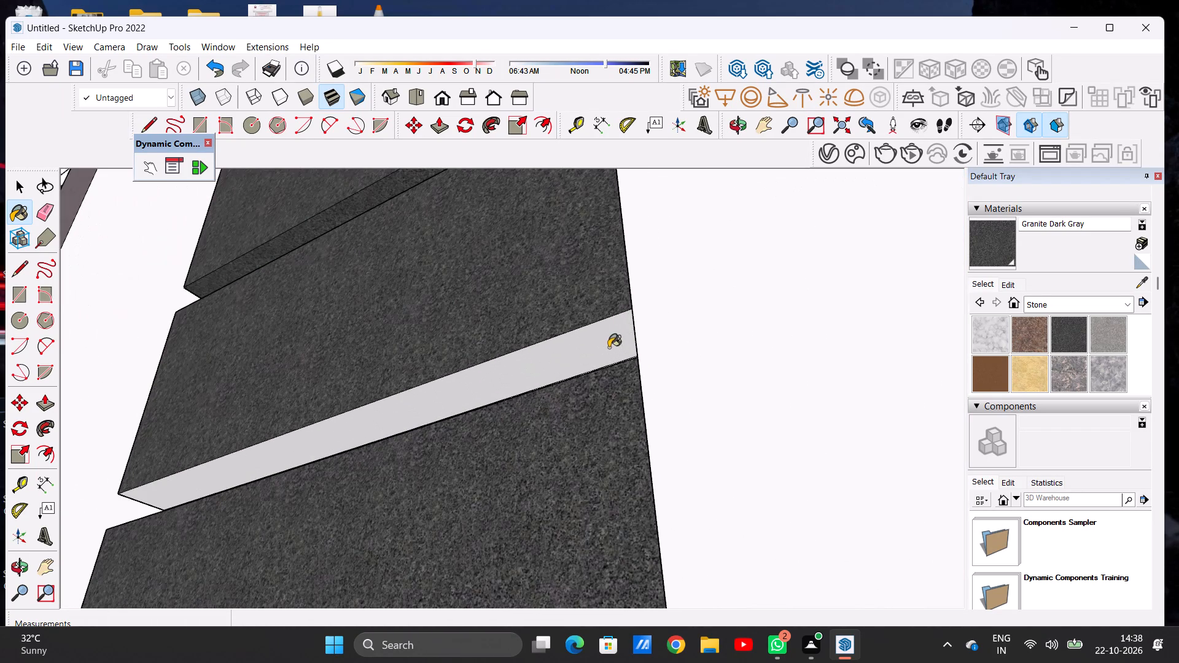
pyautogui.click(609, 347)
# Paint the undersides of the lowest three tower panels with Granite Dark Gray.
pyautogui.scroll(-11, 628, 293)
pyautogui.scroll(15, 601, 496)
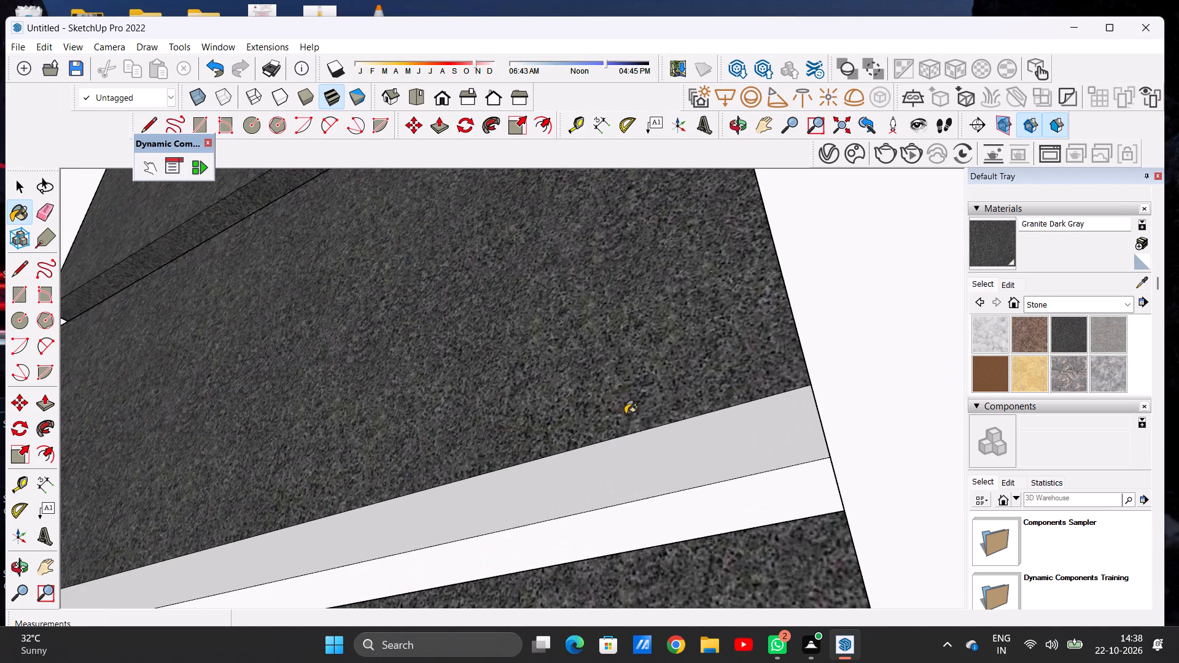
pyautogui.click(630, 452)
pyautogui.scroll(-20, 624, 355)
pyautogui.scroll(8, 648, 506)
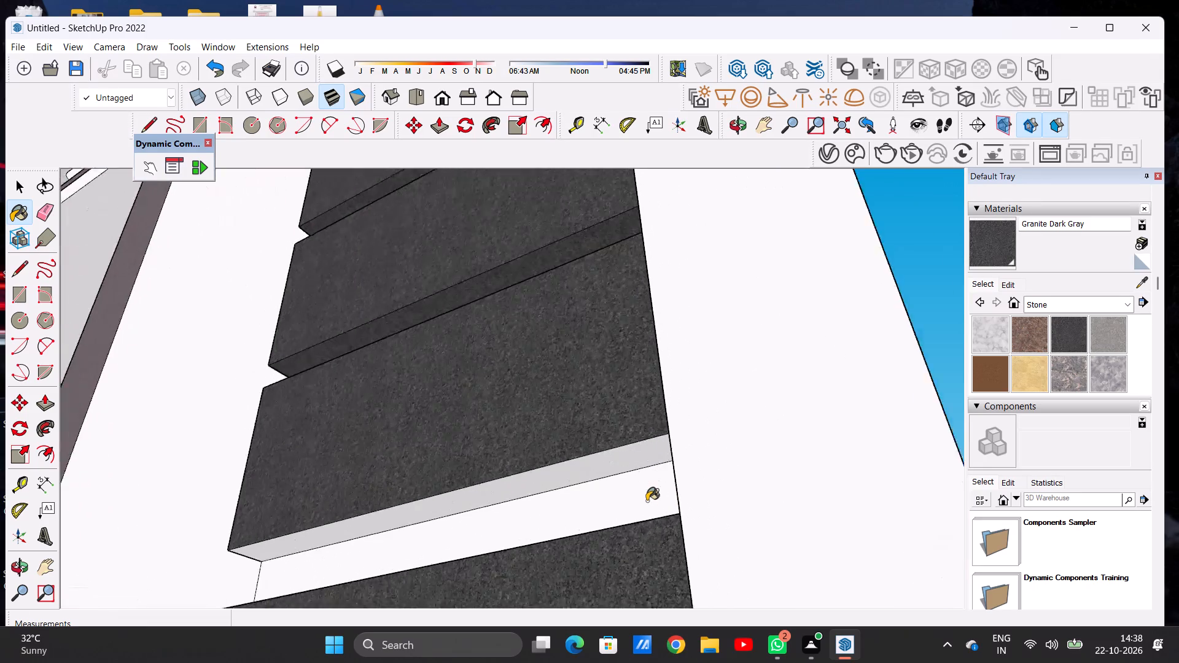
pyautogui.scroll(4, 647, 501)
pyautogui.scroll(-1, 647, 455)
pyautogui.scroll(3, 647, 455)
pyautogui.click(647, 454)
pyautogui.scroll(-20, 650, 411)
pyautogui.scroll(-3, 650, 411)
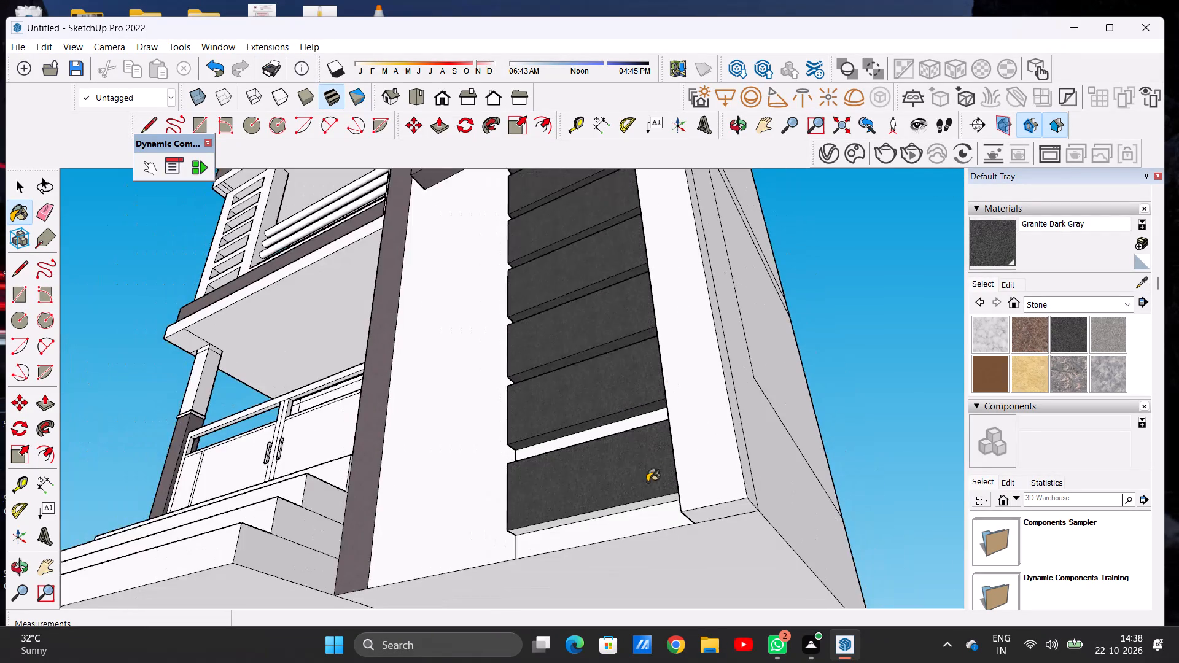
pyautogui.scroll(15, 644, 507)
pyautogui.click(648, 460)
# Lighten the Granite Dark Gray material slightly by raising its colour brightness.
pyautogui.scroll(-17, 657, 503)
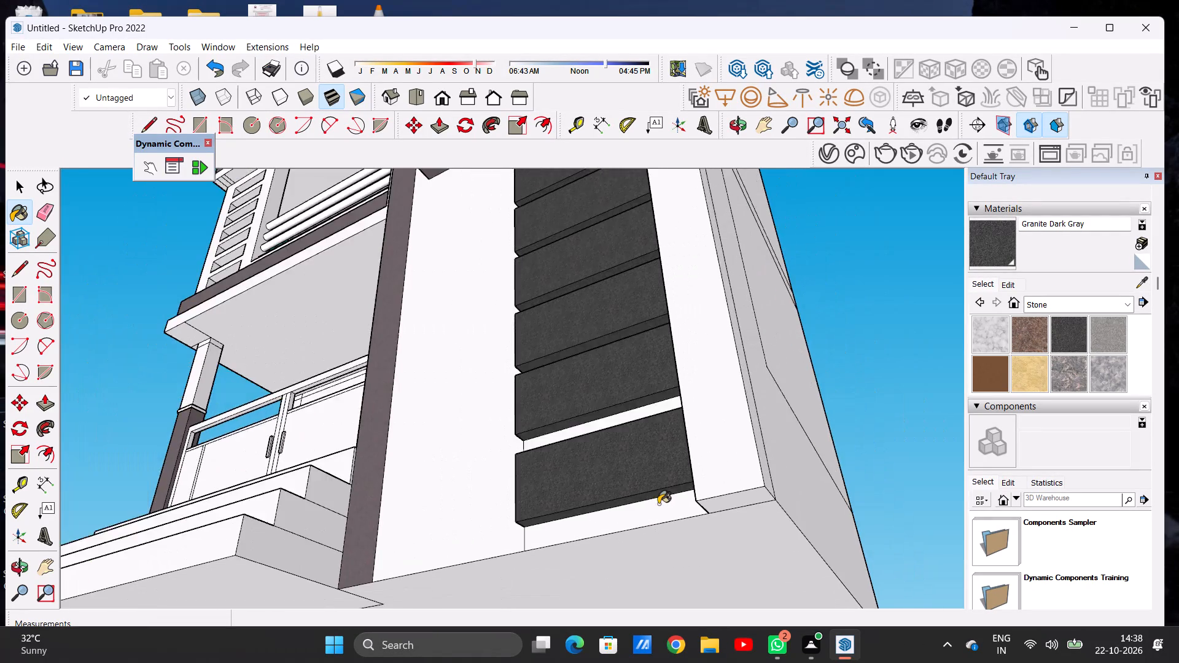
pyautogui.scroll(-6, 658, 504)
pyautogui.moveTo(595, 419); pyautogui.dragTo(691, 554, button='middle')
pyautogui.scroll(-5, 607, 483)
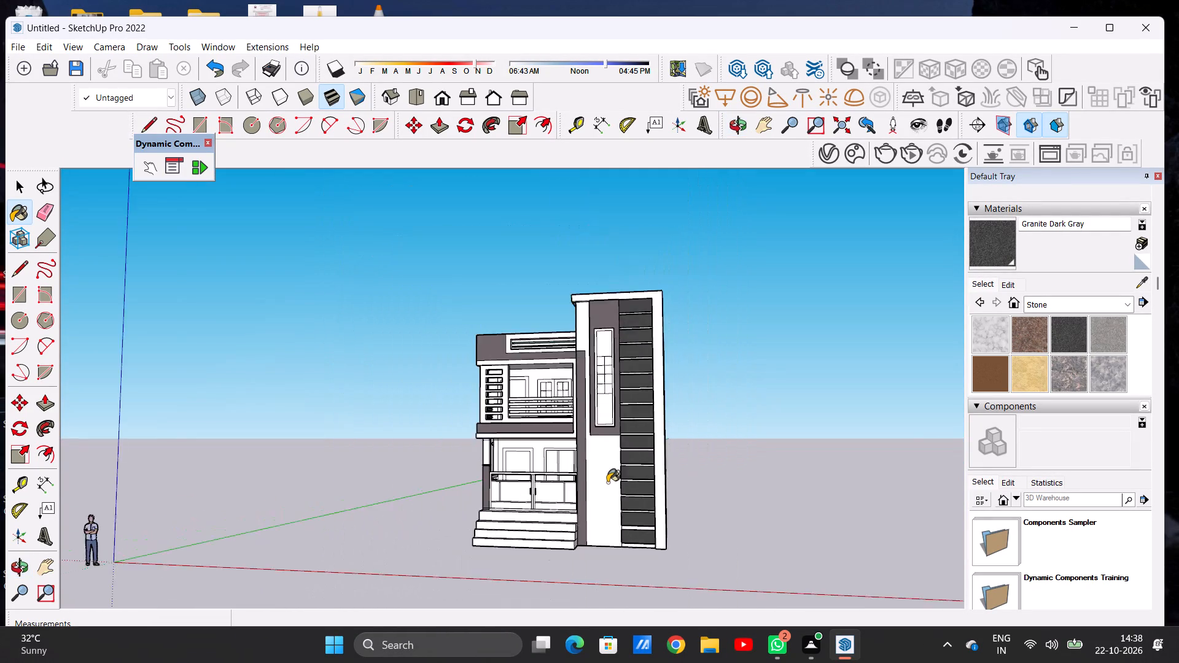
pyautogui.scroll(-11, 607, 483)
pyautogui.scroll(7, 622, 422)
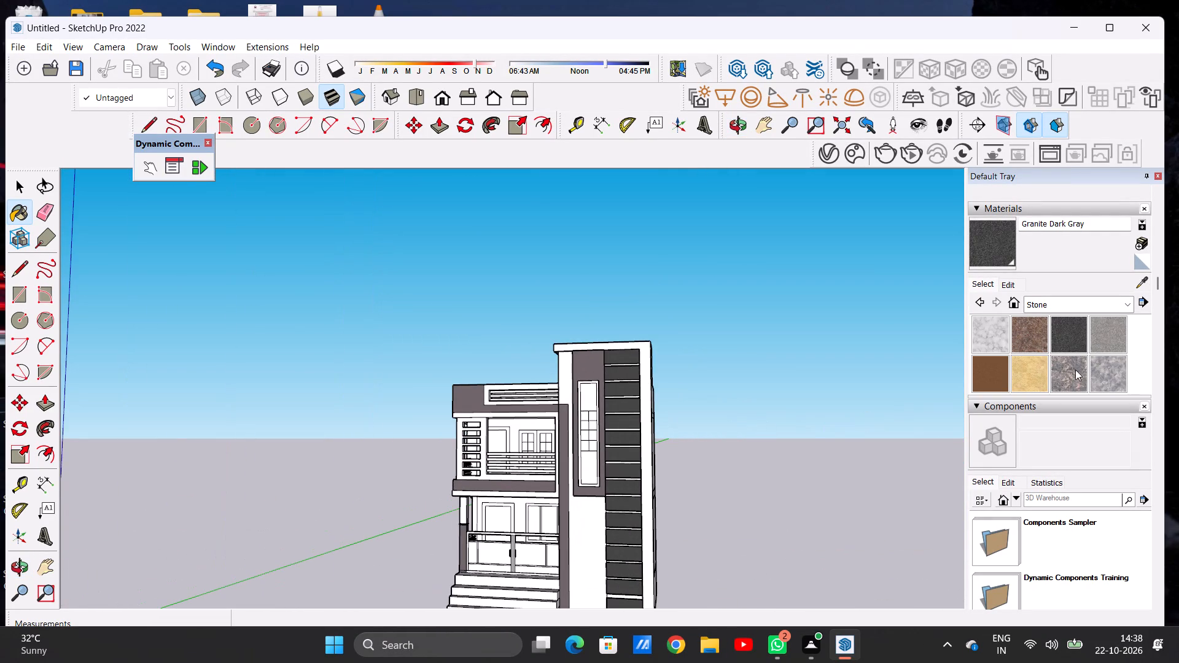
pyautogui.click(1008, 280)
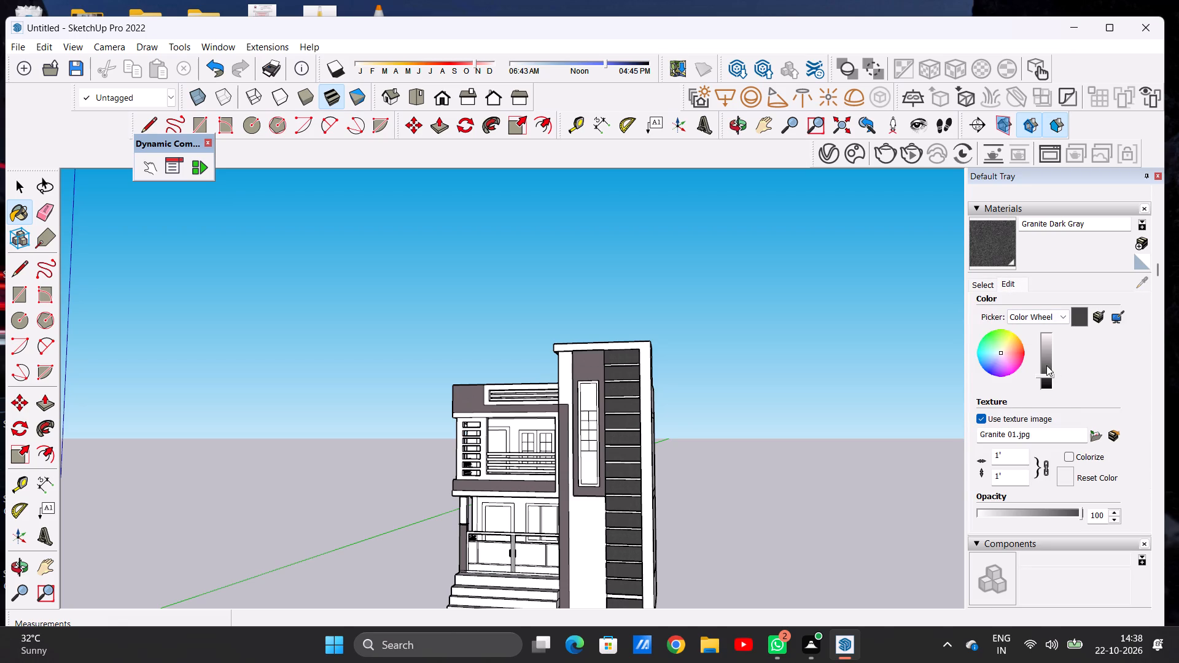
pyautogui.click(1043, 366)
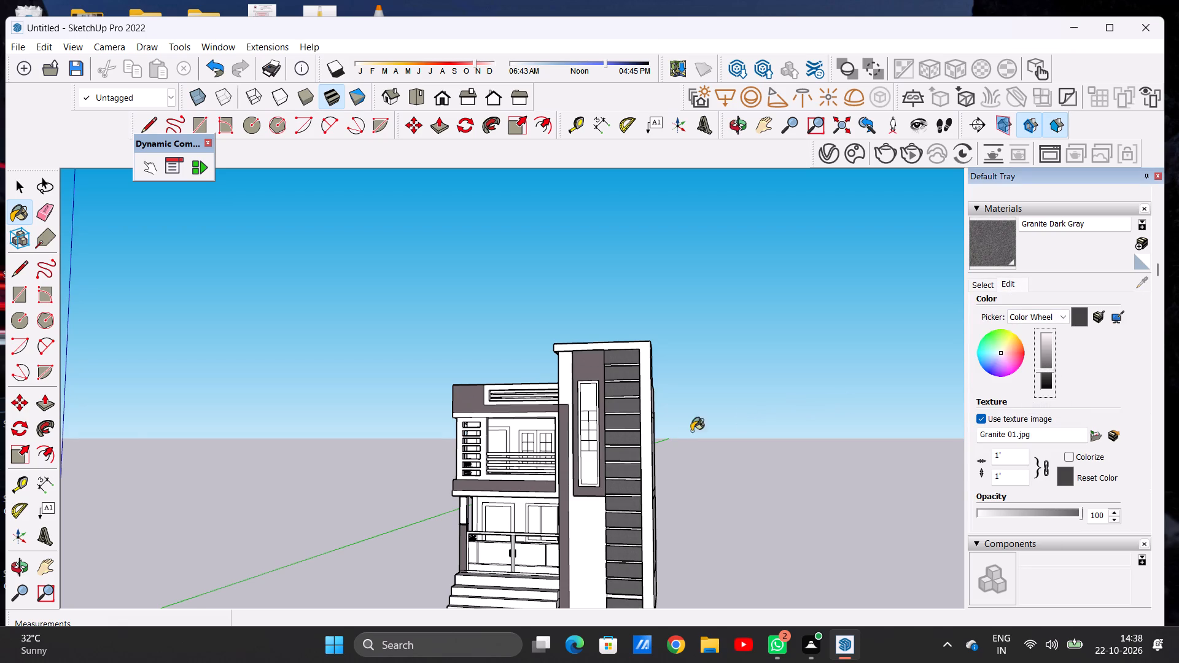
# Examine the villa's front elevation and the lightened tower panels from several distances and angles.
pyautogui.scroll(15, 614, 440)
pyautogui.scroll(-12, 520, 341)
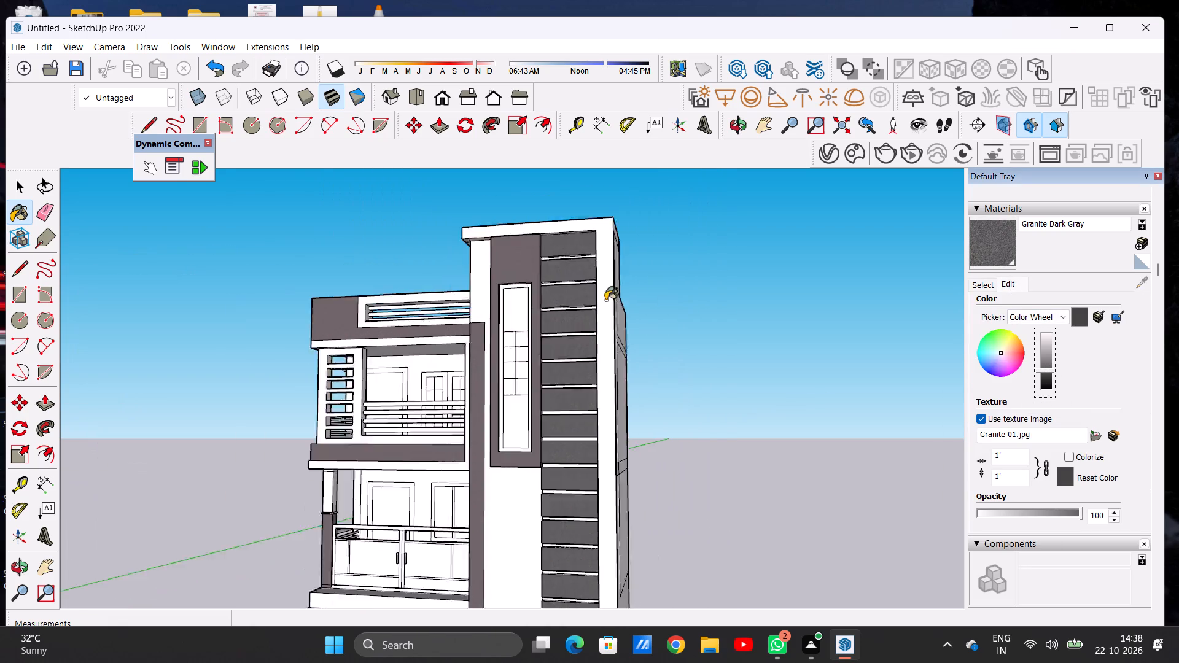
pyautogui.scroll(-11, 605, 300)
pyautogui.scroll(8, 590, 470)
pyautogui.moveTo(574, 430); pyautogui.dragTo(619, 515, button='middle')
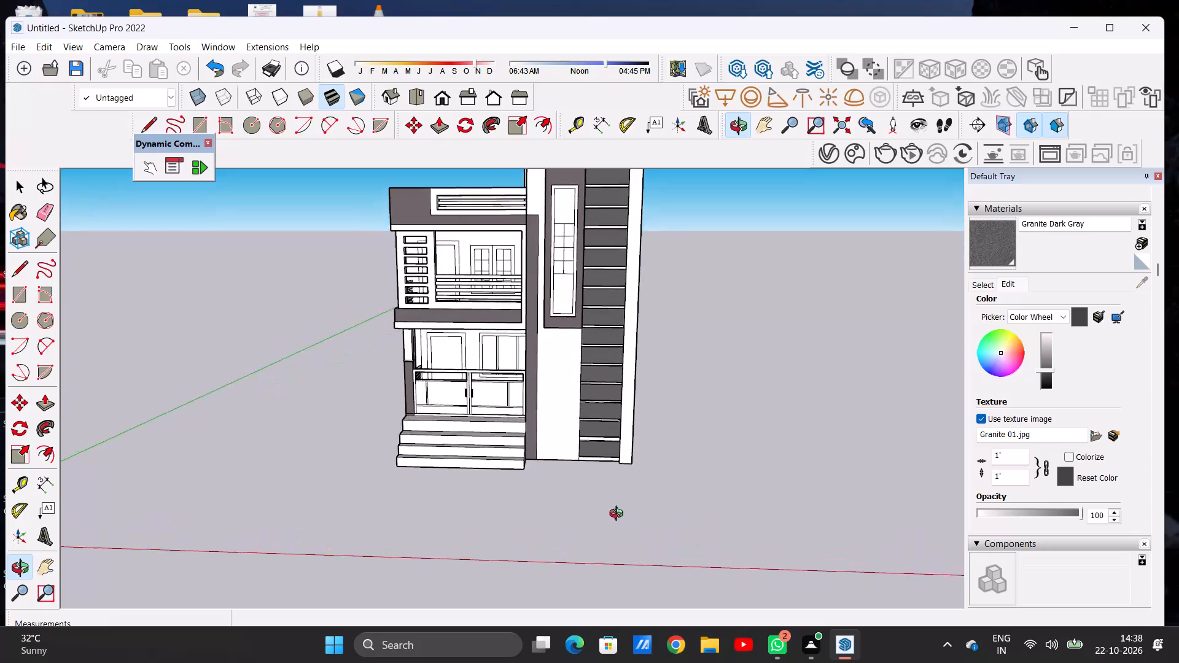
pyautogui.moveTo(619, 515); pyautogui.dragTo(639, 541, button='middle')
pyautogui.middleClick(639, 541)
pyautogui.press('space')
pyautogui.scroll(-4, 602, 493)
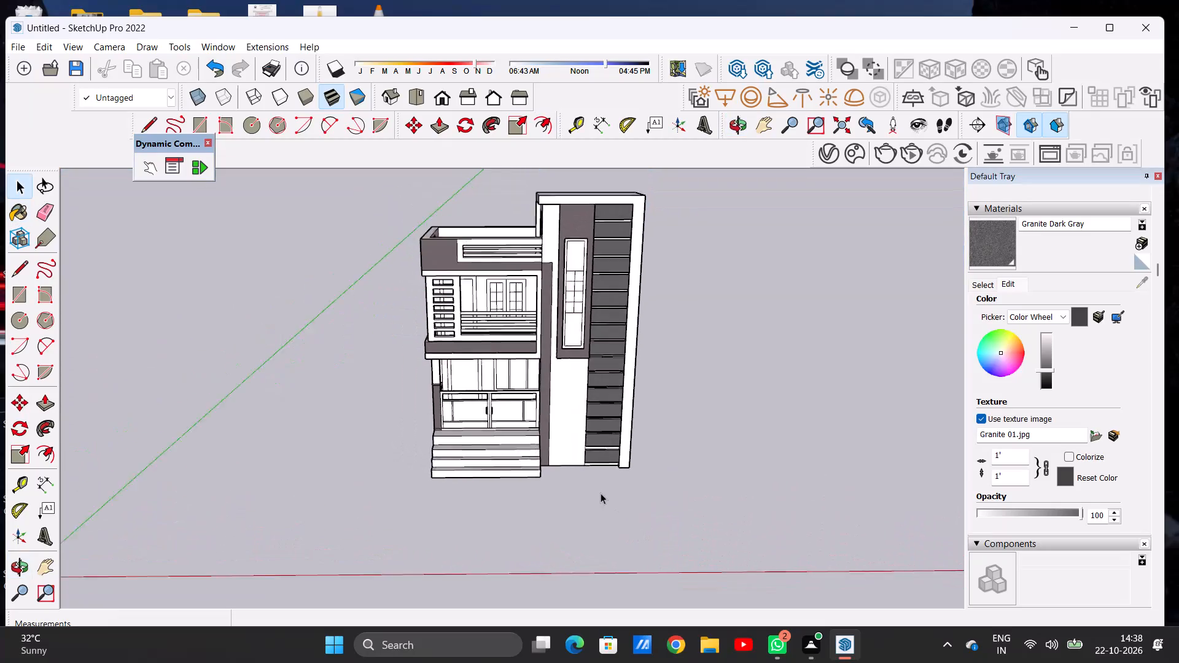
pyautogui.scroll(-4, 601, 493)
pyautogui.scroll(8, 601, 348)
pyautogui.moveTo(605, 395); pyautogui.dragTo(603, 347, button='middle')
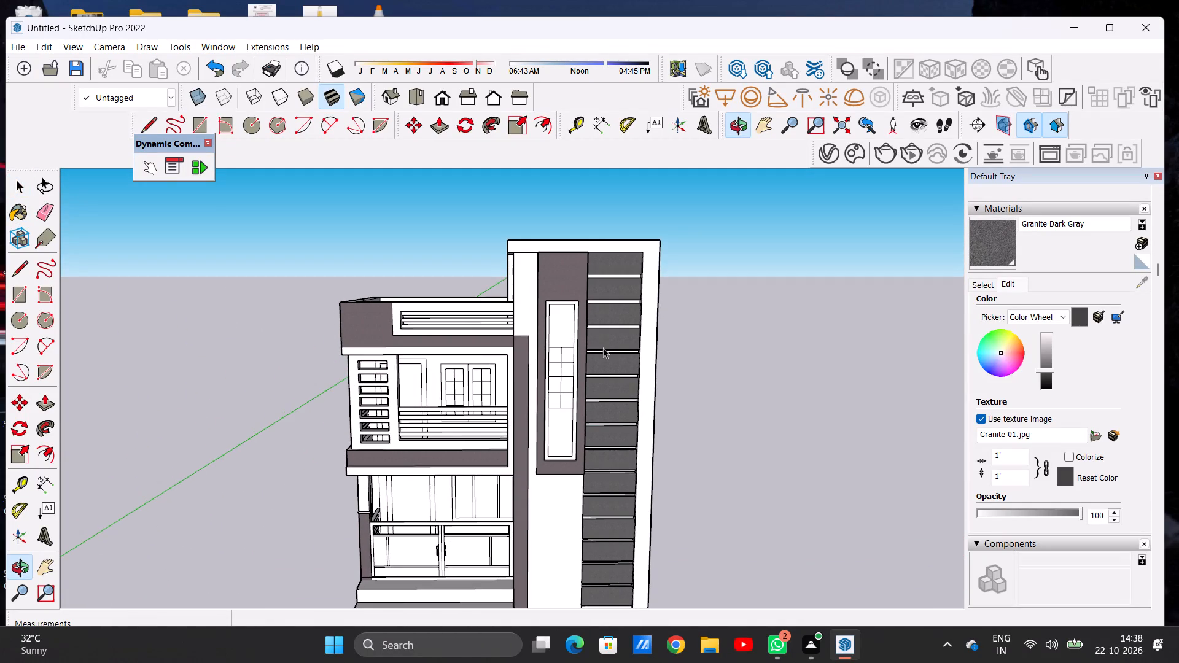
pyautogui.scroll(6, 613, 301)
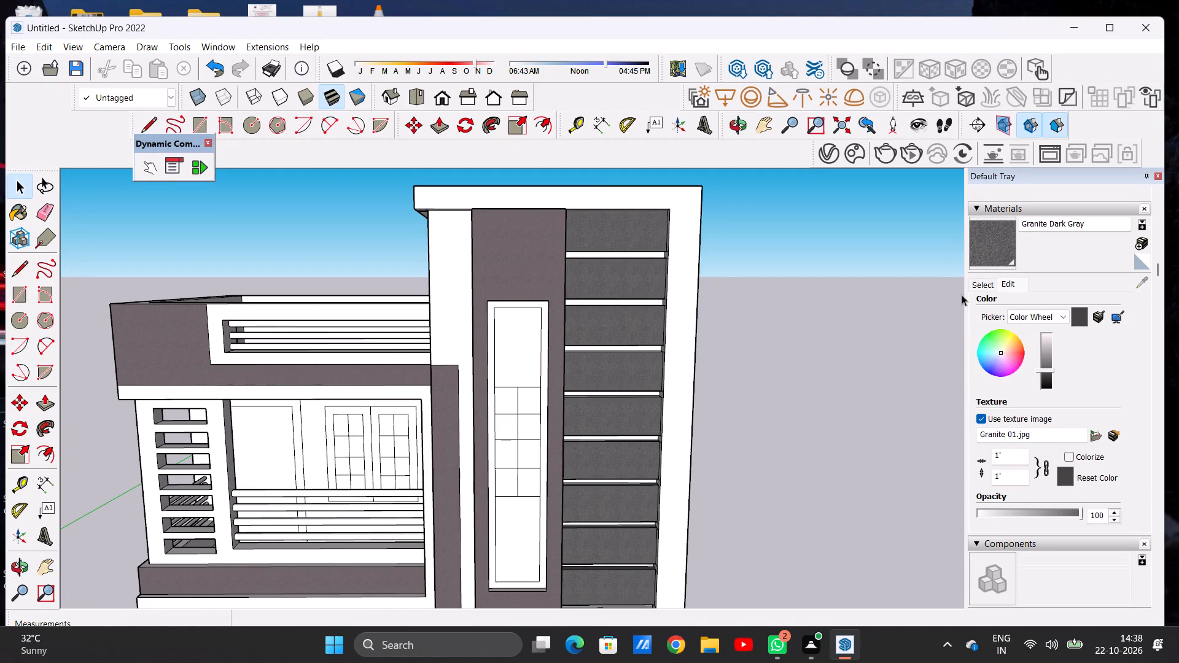
# Paint the four uppermost recessed strips between the tower panels with Formica Laminate Dark from the Synthetic Surfaces collection.
pyautogui.click(982, 274)
pyautogui.click(981, 288)
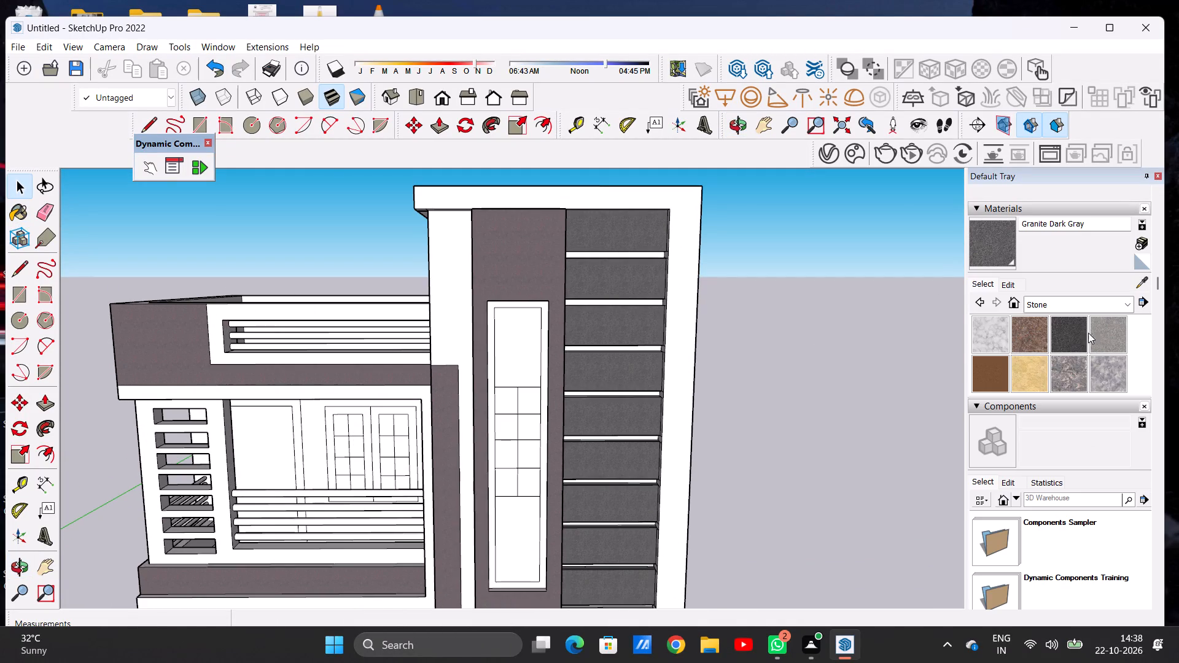
pyautogui.click(1062, 308)
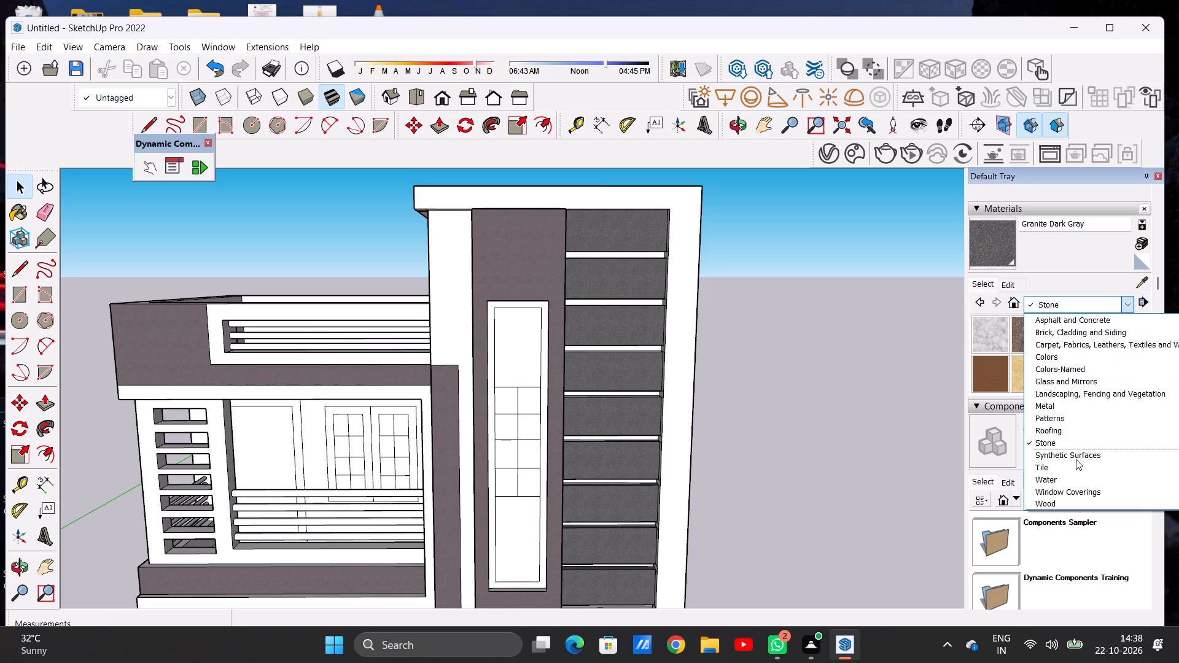
pyautogui.click(1076, 459)
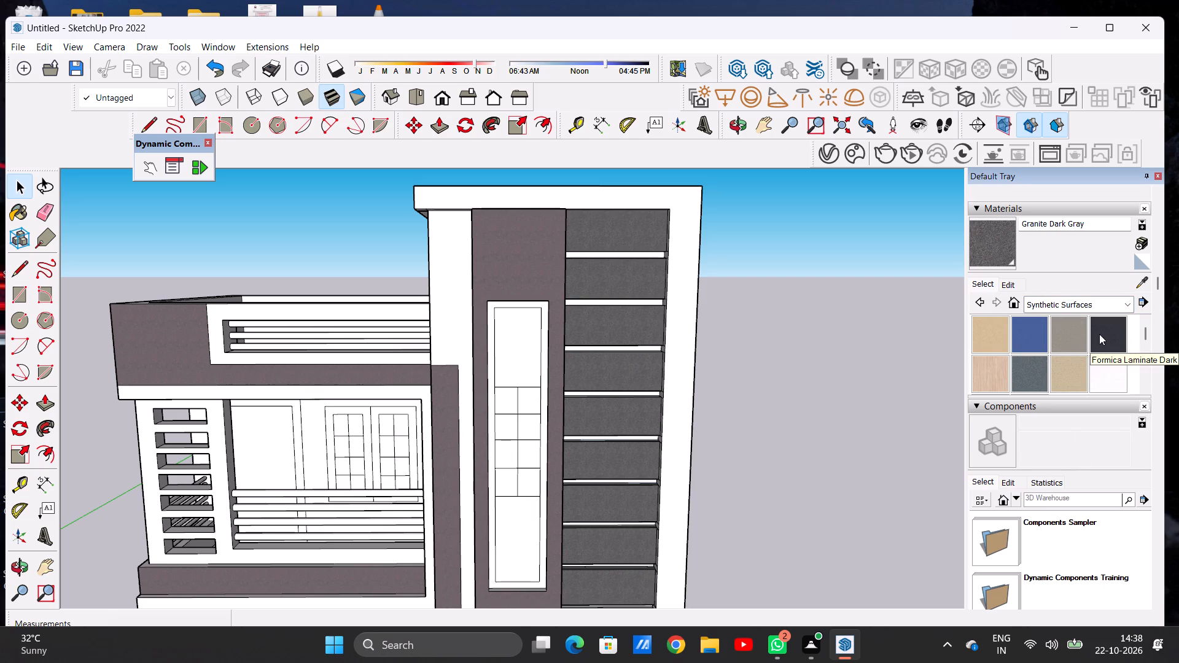
pyautogui.click(1099, 334)
pyautogui.scroll(8, 630, 267)
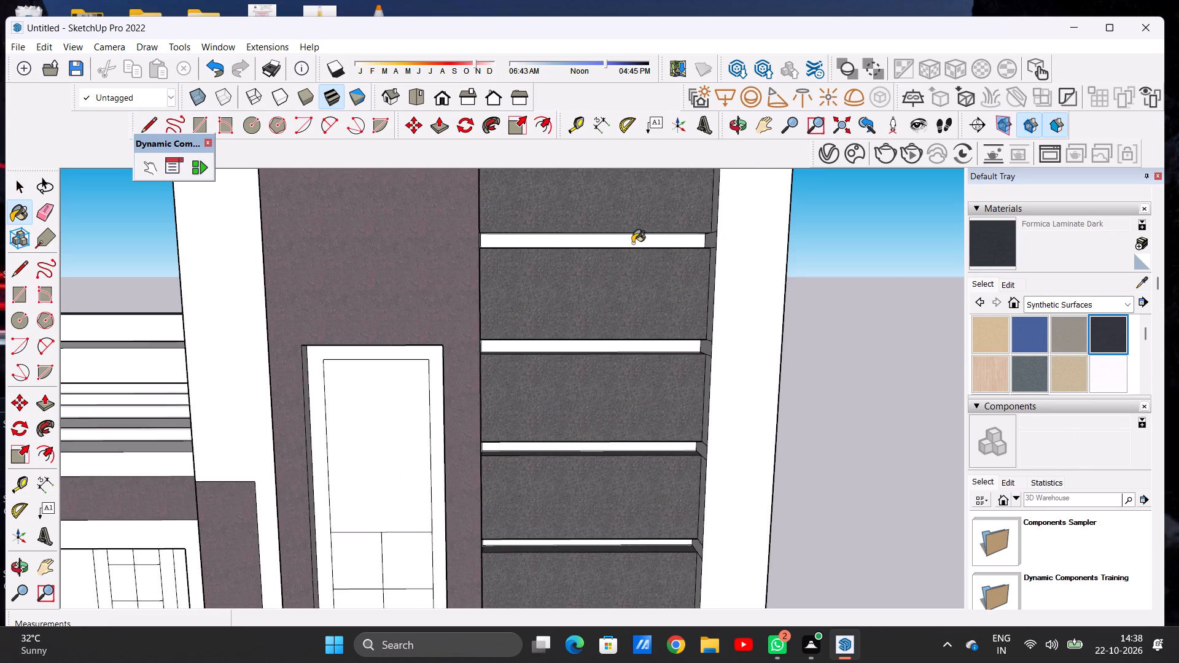
pyautogui.click(632, 243)
pyautogui.click(666, 349)
pyautogui.scroll(-6, 619, 293)
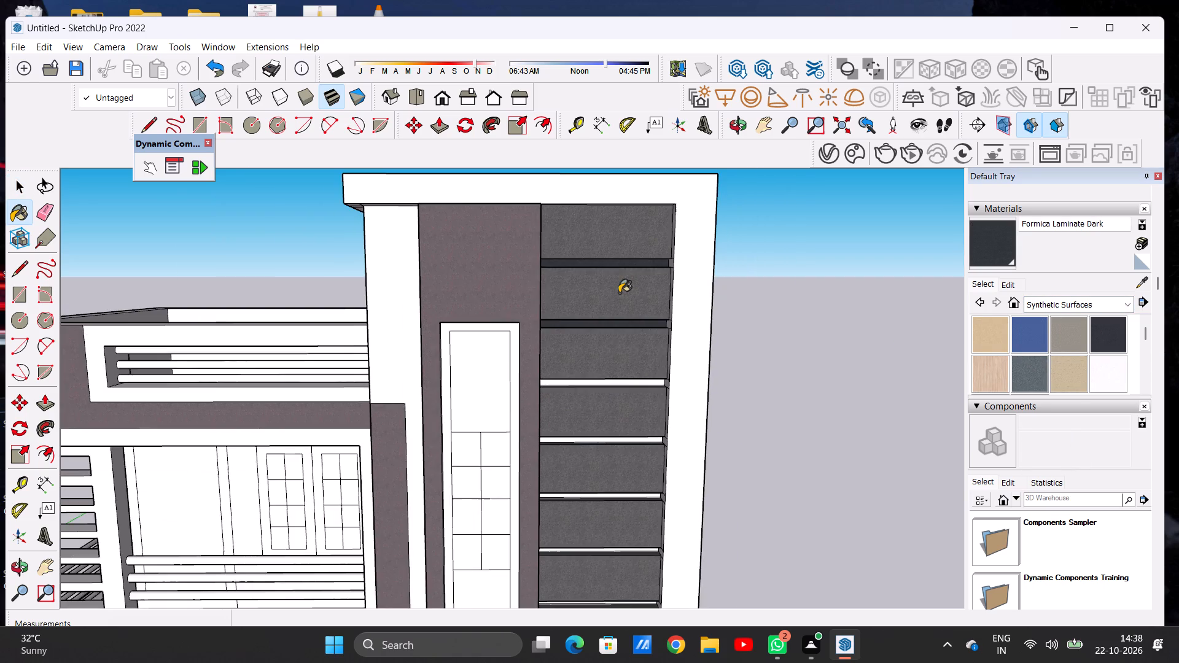
pyautogui.scroll(-1, 618, 373)
pyautogui.scroll(7, 618, 379)
pyautogui.click(625, 381)
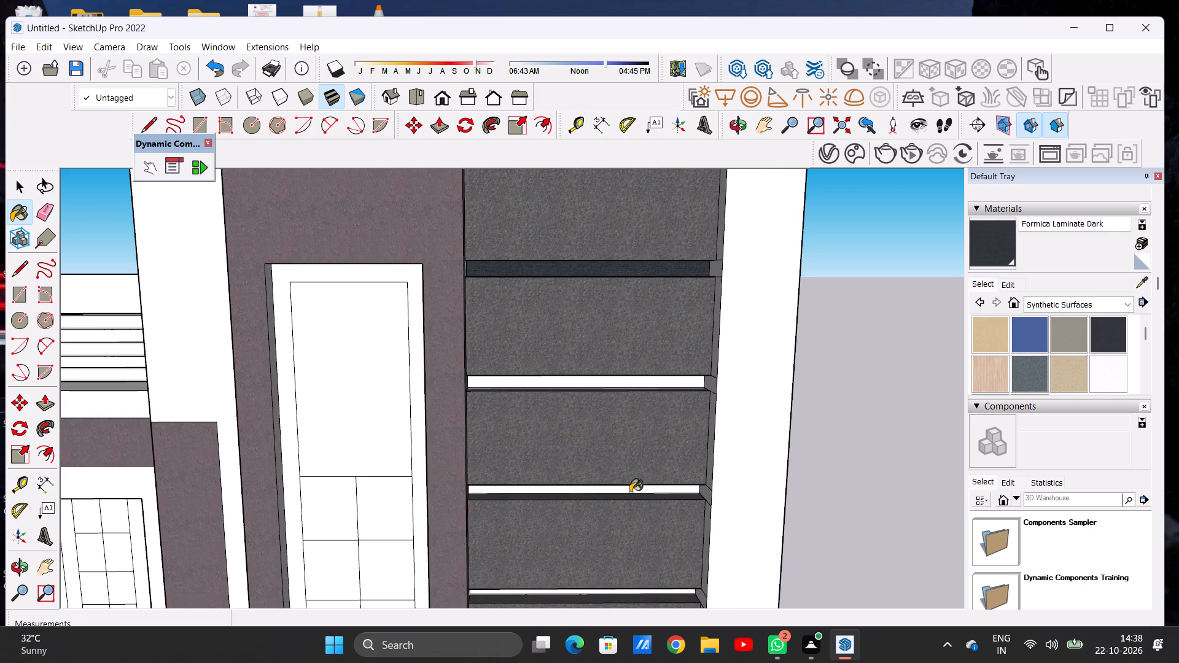
pyautogui.click(629, 488)
# Paint the fifth, sixth and seventh recessed strips from the tower's top with Formica Laminate Dark.
pyautogui.scroll(-17, 531, 284)
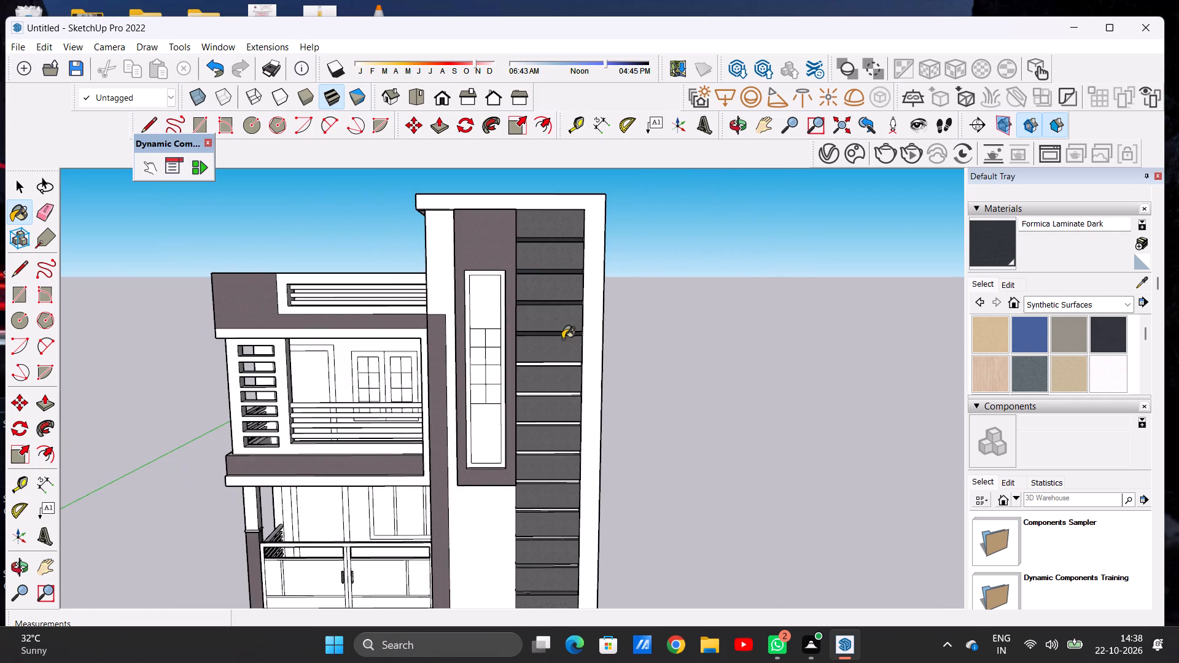
pyautogui.scroll(9, 575, 431)
pyautogui.scroll(4, 513, 244)
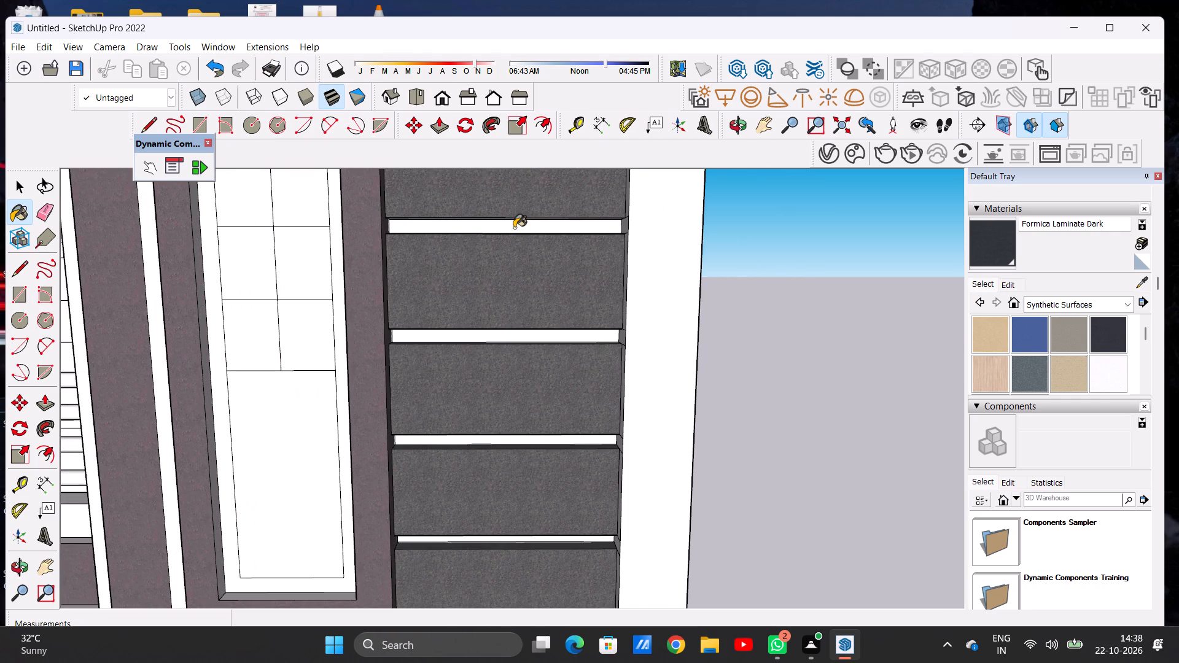
pyautogui.click(514, 228)
pyautogui.click(550, 338)
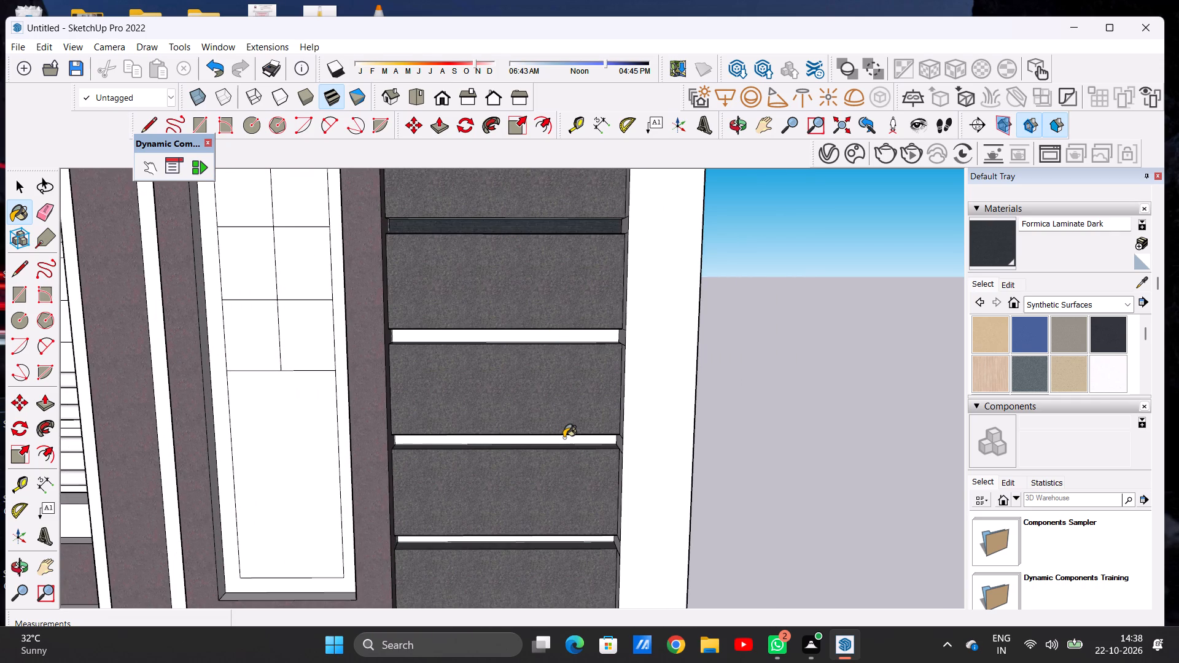
pyautogui.click(564, 438)
pyautogui.scroll(-8, 537, 207)
pyautogui.scroll(1, 552, 506)
pyautogui.scroll(-1, 552, 506)
pyautogui.scroll(4, 552, 506)
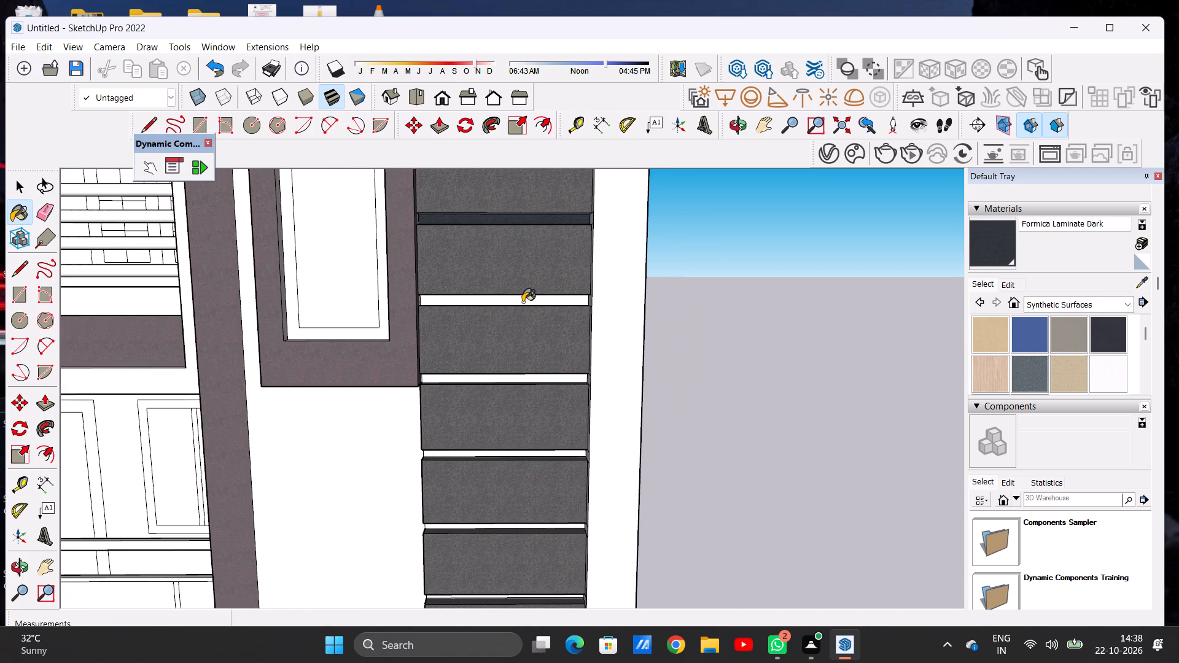
# Paint the next five recessed strips down the tower, from the eighth to the twelfth, with Formica Laminate Dark.
pyautogui.click(523, 302)
pyautogui.click(569, 380)
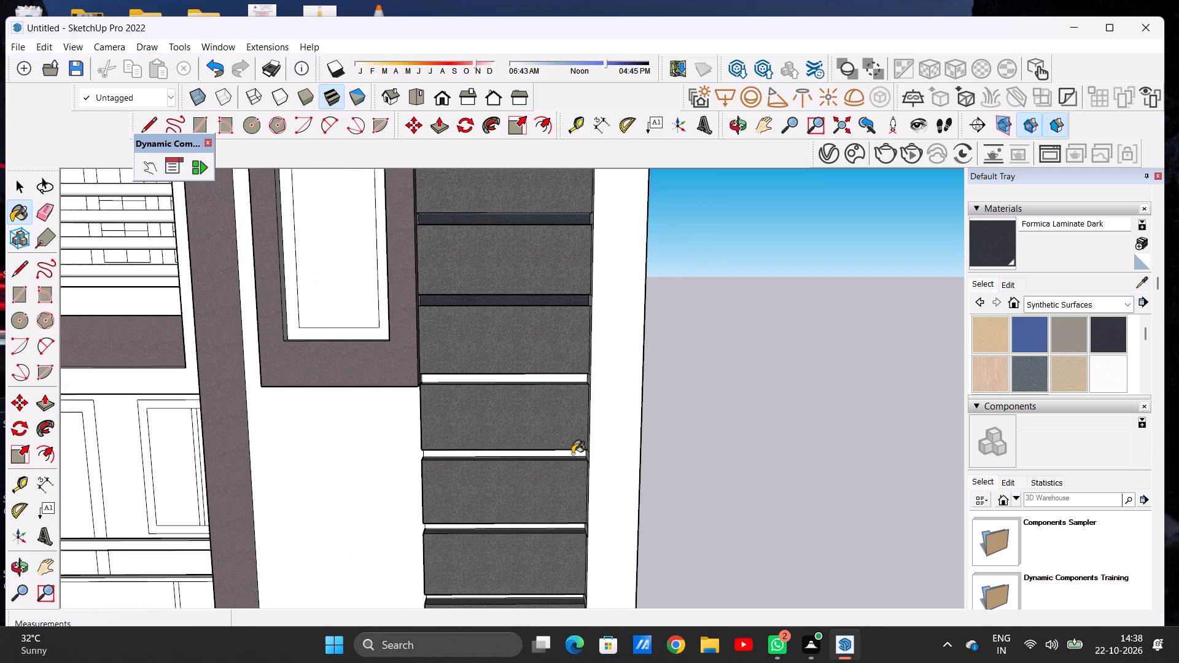
pyautogui.click(572, 454)
pyautogui.scroll(-2, 522, 327)
pyautogui.scroll(1, 523, 327)
pyautogui.scroll(-6, 524, 326)
pyautogui.scroll(8, 526, 520)
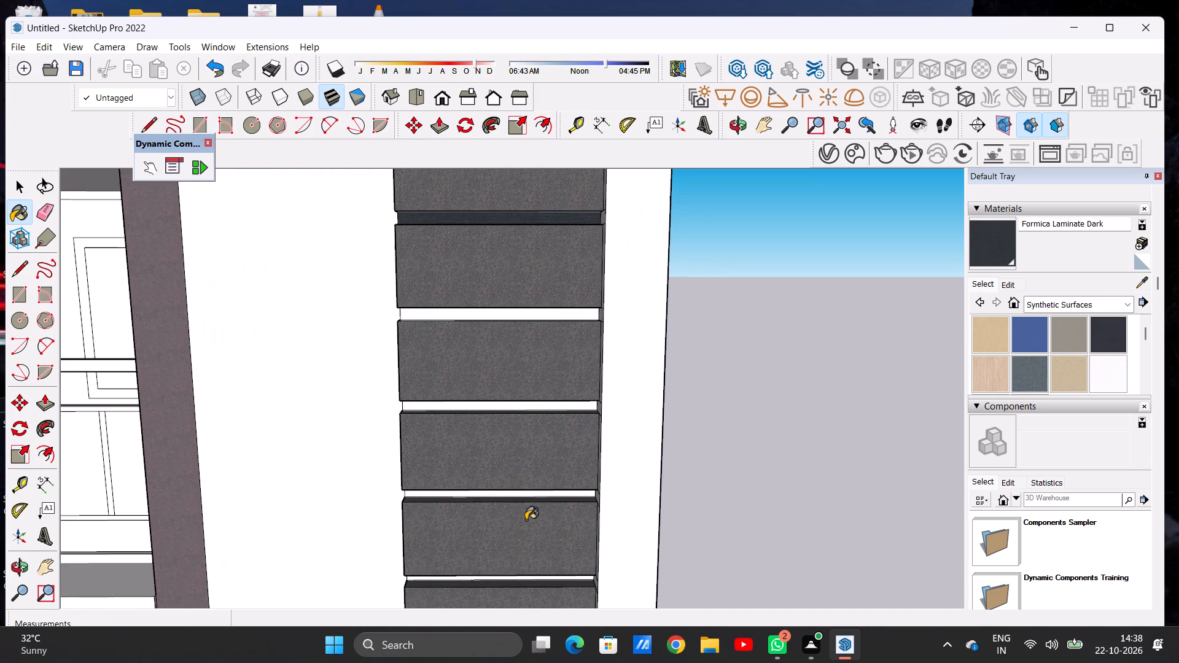
pyautogui.click(540, 314)
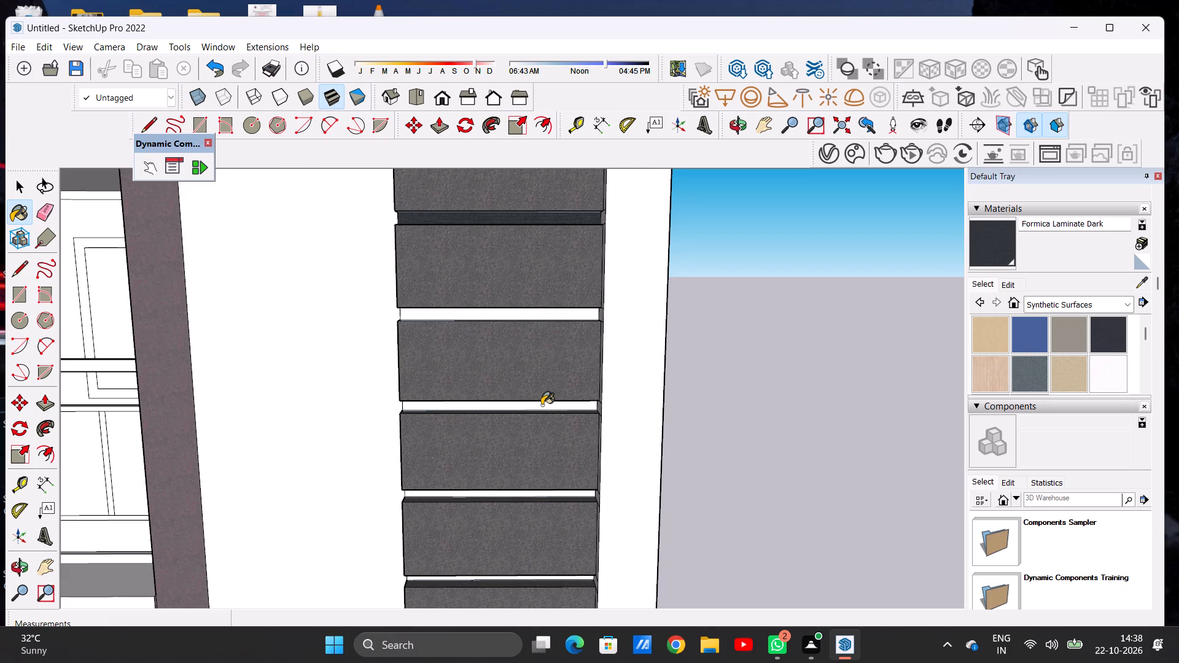
pyautogui.click(542, 405)
# Paint the tower's four remaining recessed strips, including the one at ground level, with Formica Laminate Dark.
pyautogui.scroll(-13, 502, 236)
pyautogui.scroll(8, 491, 352)
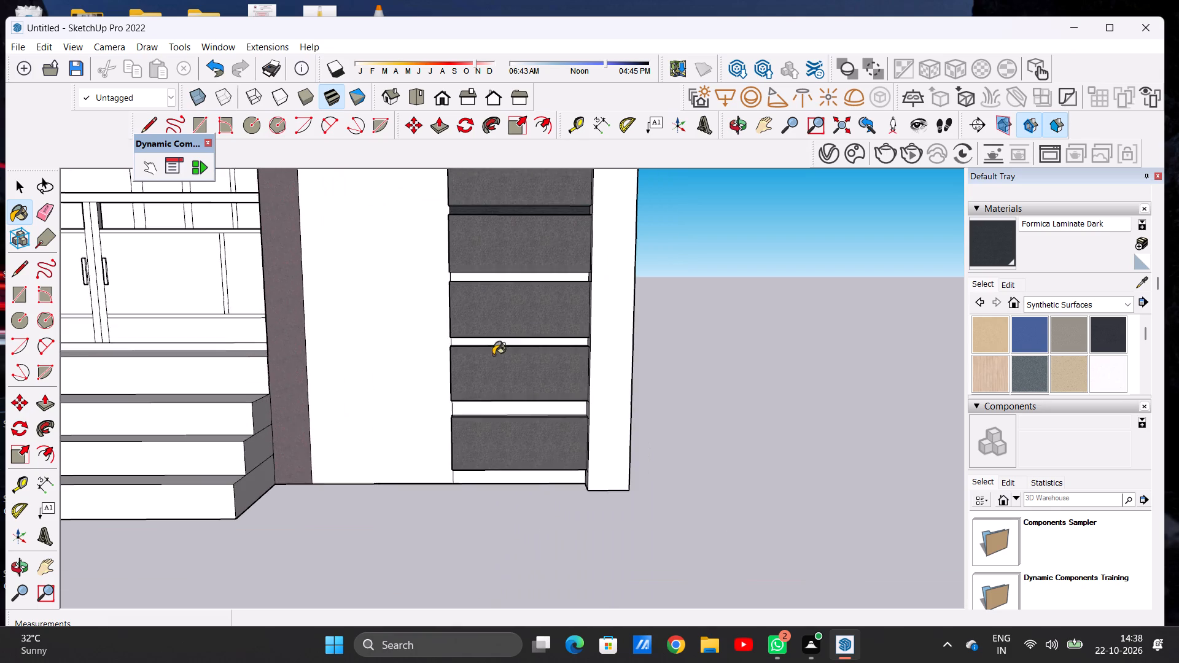
pyautogui.scroll(-1, 545, 481)
pyautogui.scroll(5, 545, 481)
pyautogui.click(545, 481)
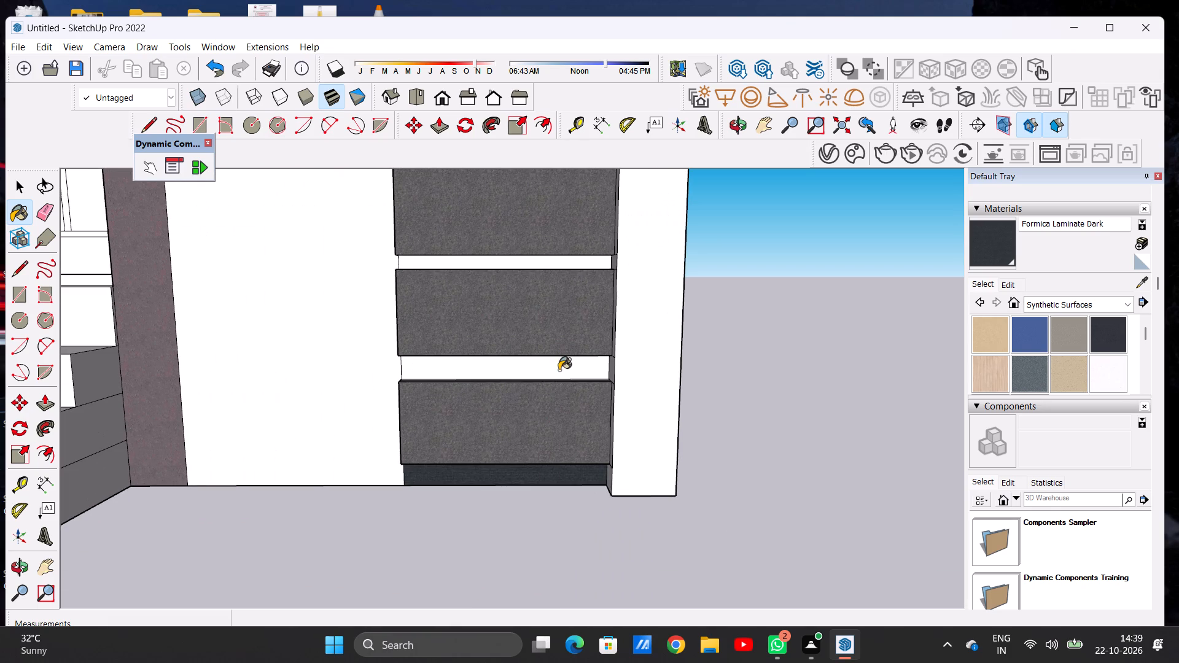
pyautogui.click(559, 370)
pyautogui.click(562, 262)
pyautogui.scroll(-6, 534, 349)
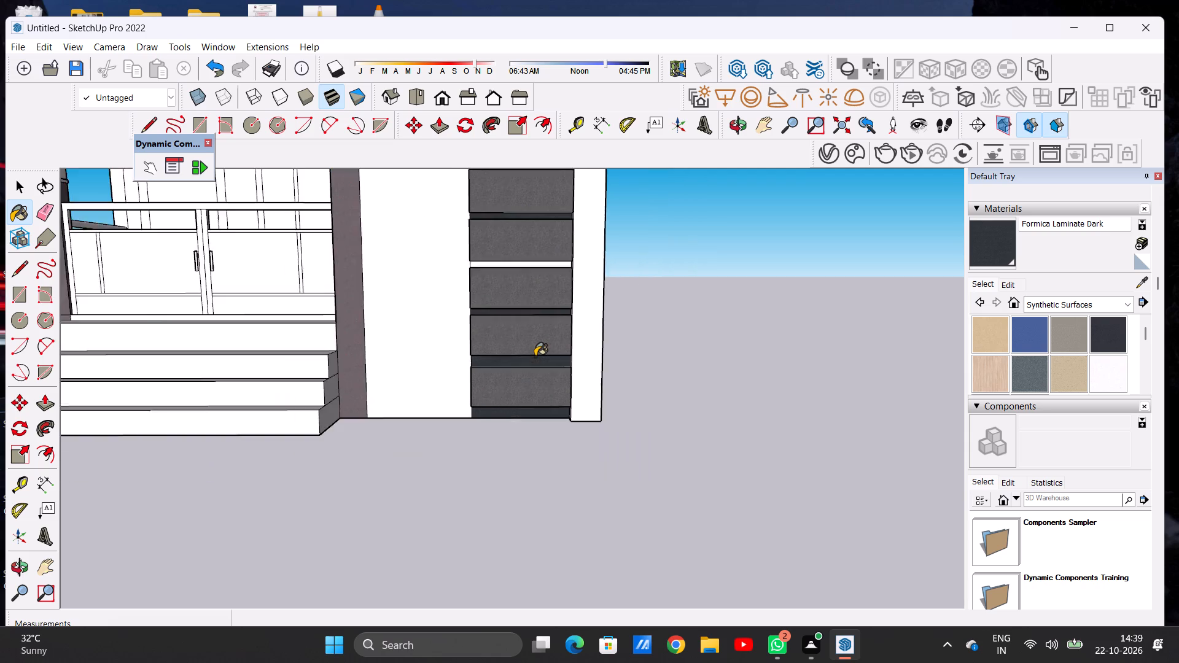
pyautogui.scroll(-6, 535, 356)
pyautogui.scroll(10, 543, 302)
pyautogui.click(548, 286)
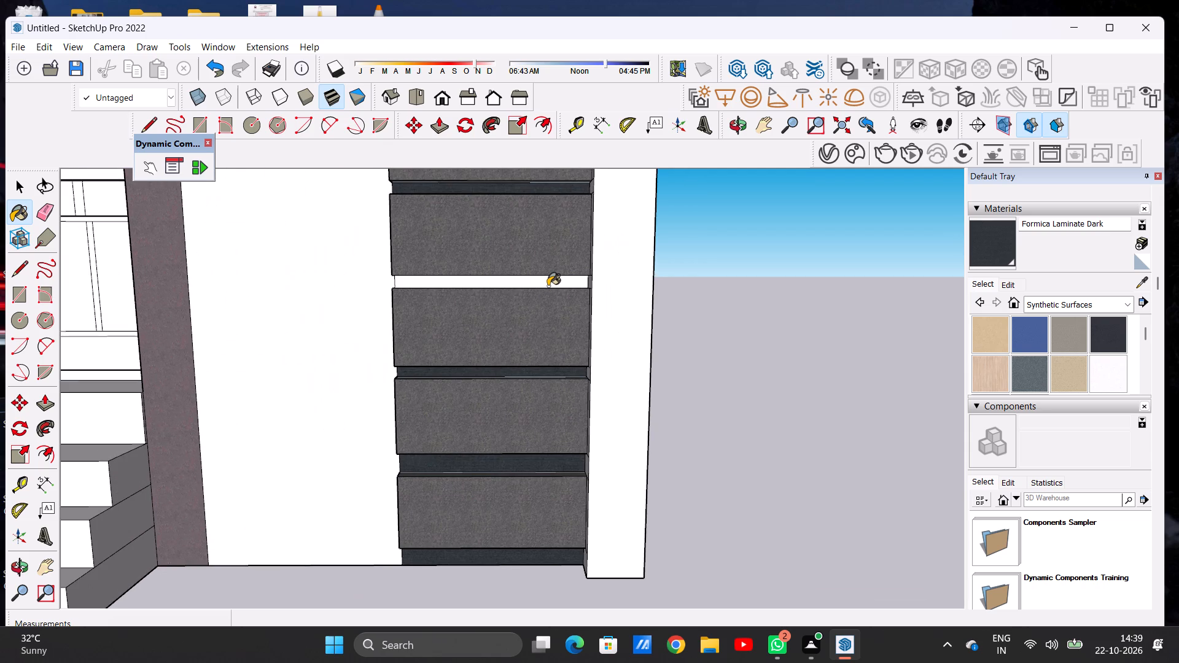
pyautogui.press('space')
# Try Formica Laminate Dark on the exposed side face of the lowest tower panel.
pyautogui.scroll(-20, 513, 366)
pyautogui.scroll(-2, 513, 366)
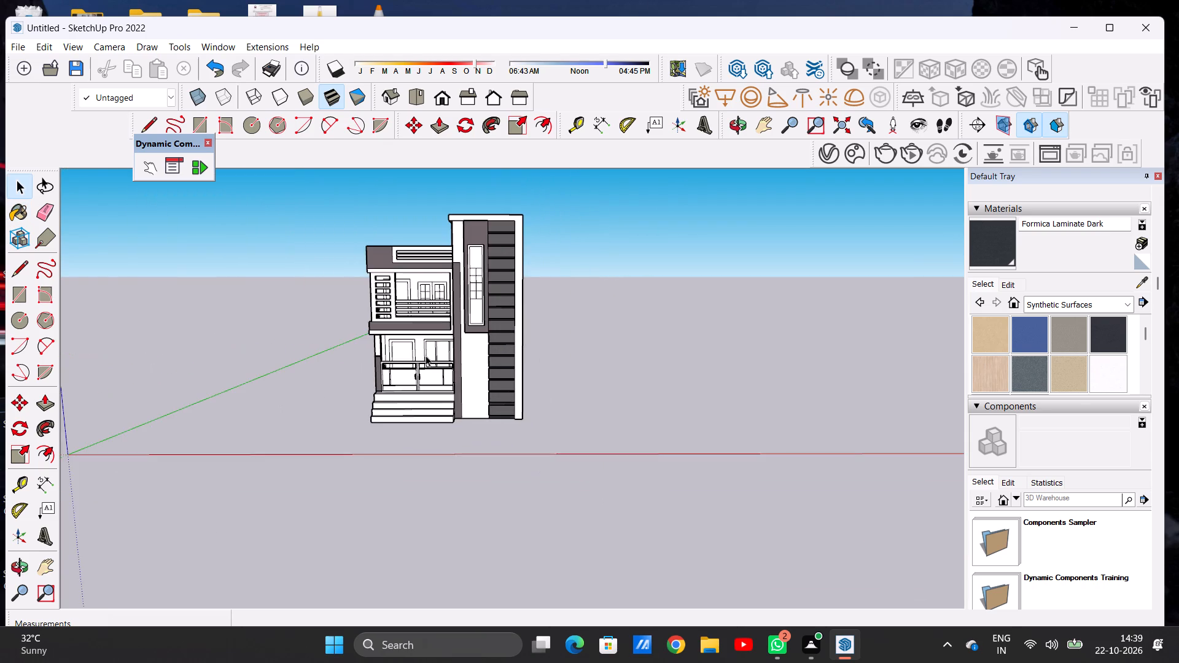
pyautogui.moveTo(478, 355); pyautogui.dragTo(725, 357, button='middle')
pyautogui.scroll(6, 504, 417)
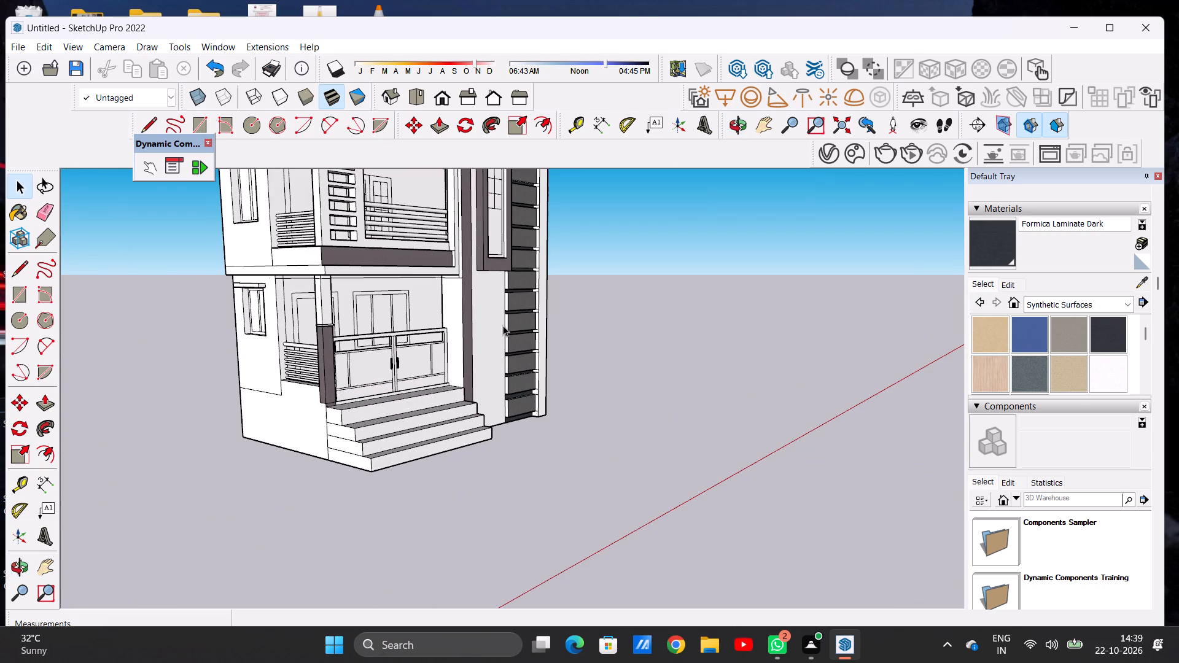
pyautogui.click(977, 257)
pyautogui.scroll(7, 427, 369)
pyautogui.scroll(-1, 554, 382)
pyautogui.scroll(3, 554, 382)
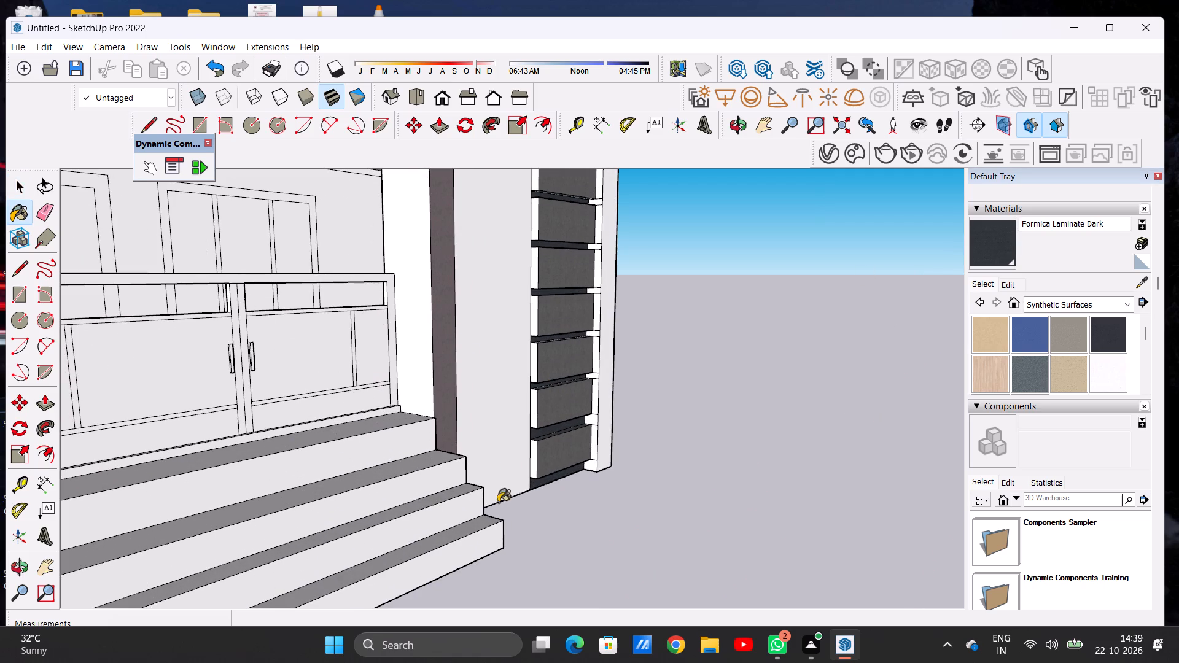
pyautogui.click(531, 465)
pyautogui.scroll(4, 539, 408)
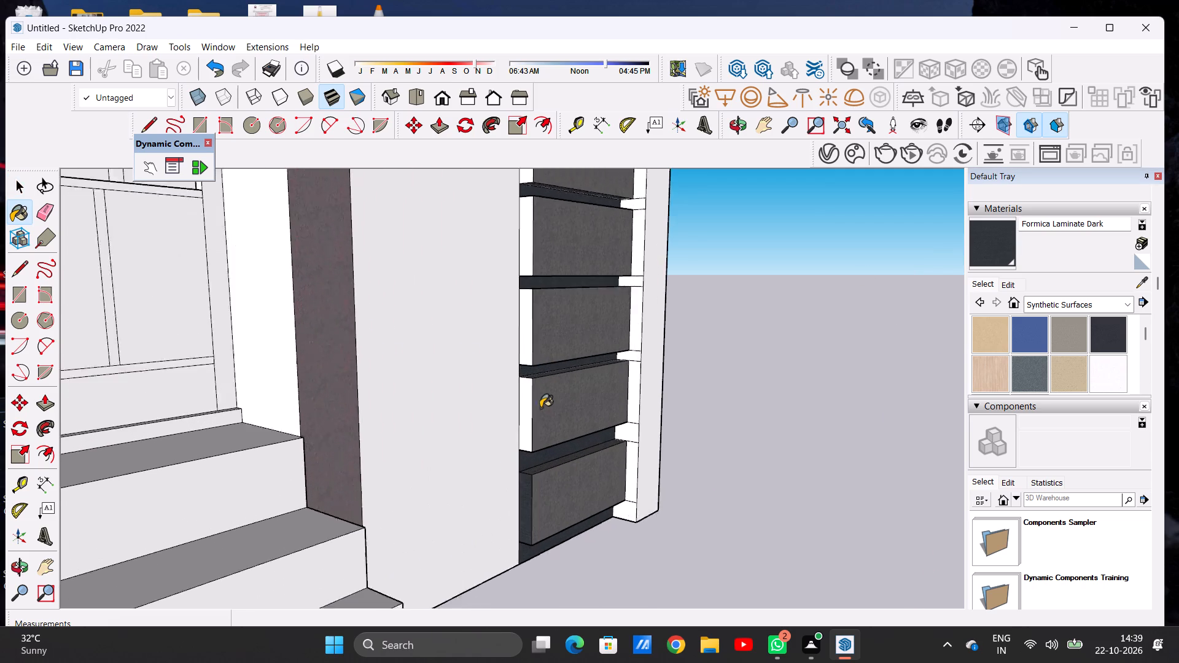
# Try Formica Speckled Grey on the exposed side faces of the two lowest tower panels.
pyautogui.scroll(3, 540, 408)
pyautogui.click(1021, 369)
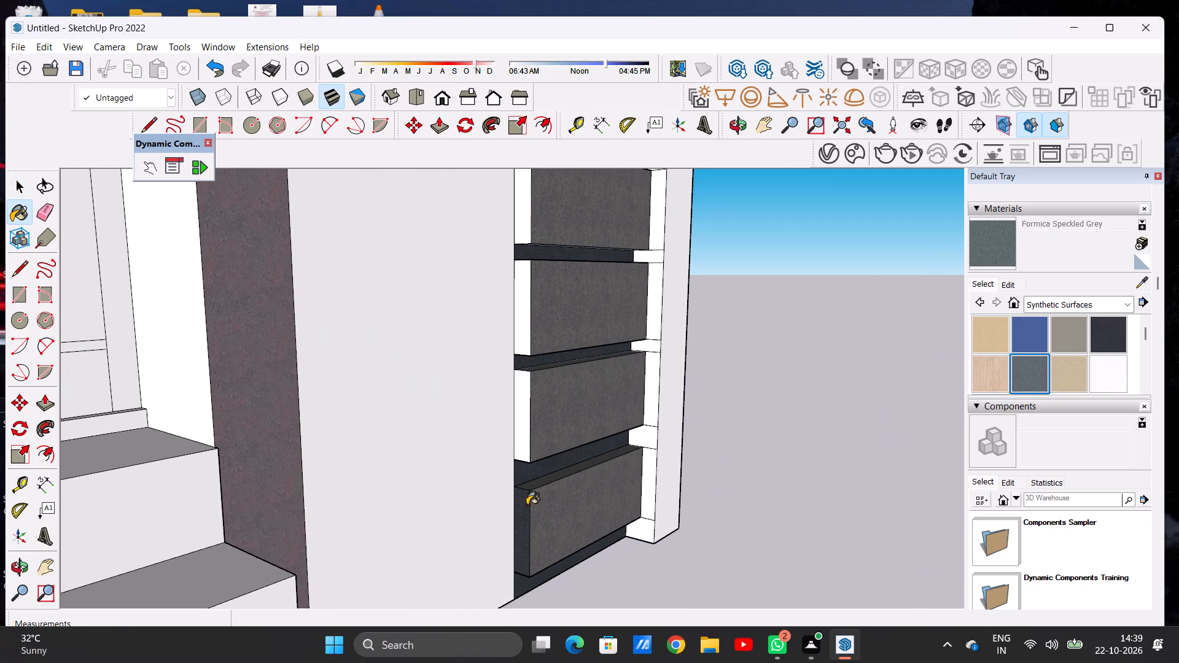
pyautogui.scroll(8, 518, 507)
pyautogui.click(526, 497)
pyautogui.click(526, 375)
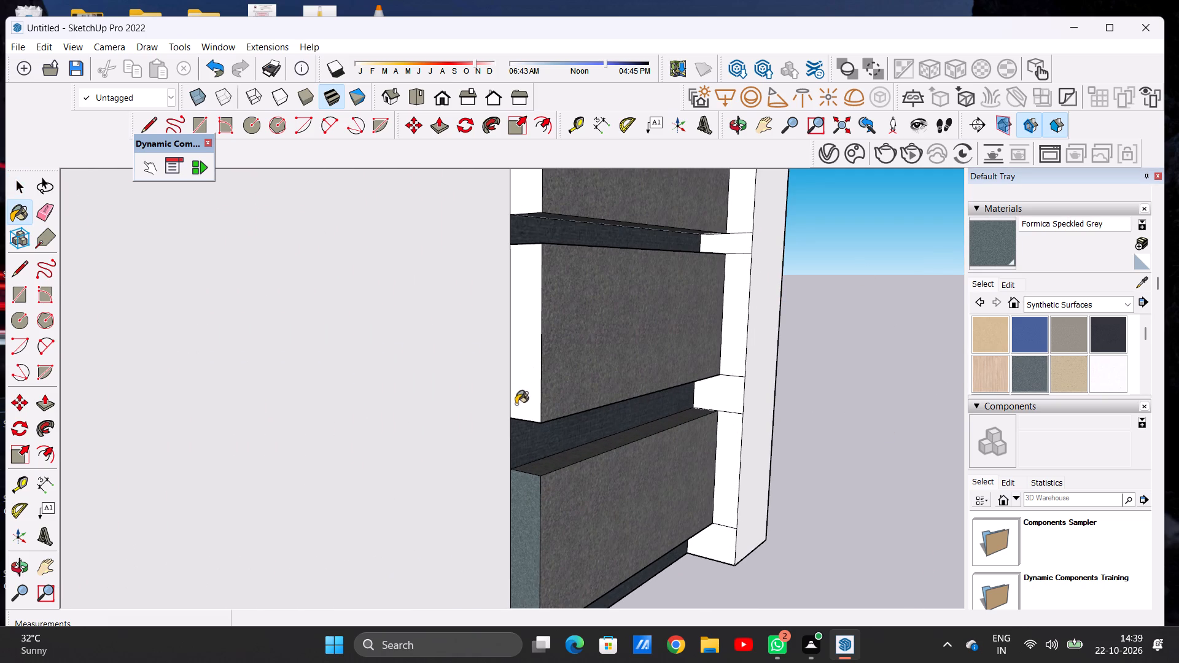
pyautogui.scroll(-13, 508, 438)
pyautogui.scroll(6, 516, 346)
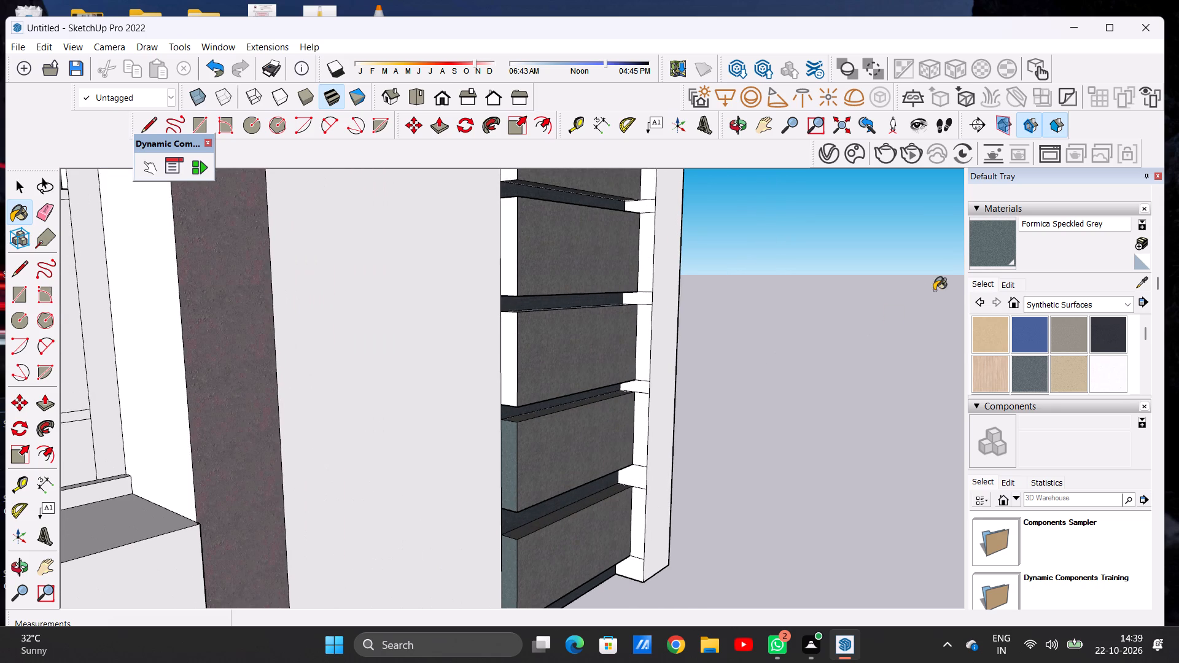
# Paint the exposed side faces of the four lowest tower panels with Granite Dark Gray from the Stone collection.
pyautogui.click(982, 284)
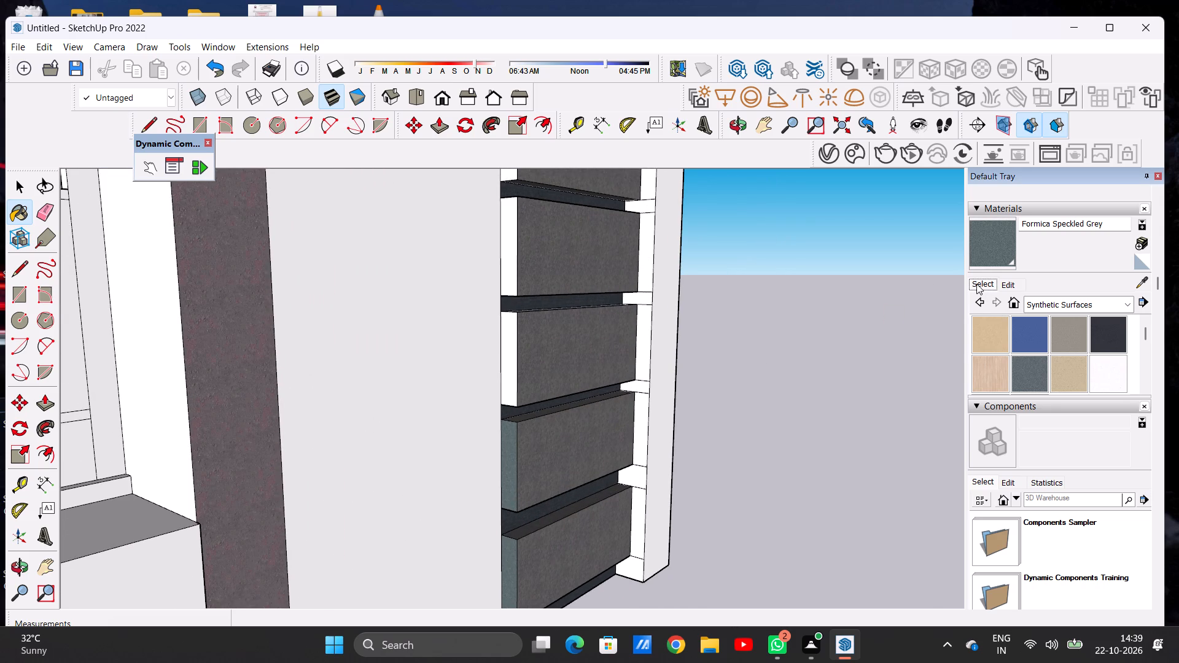
pyautogui.click(976, 284)
pyautogui.click(1045, 301)
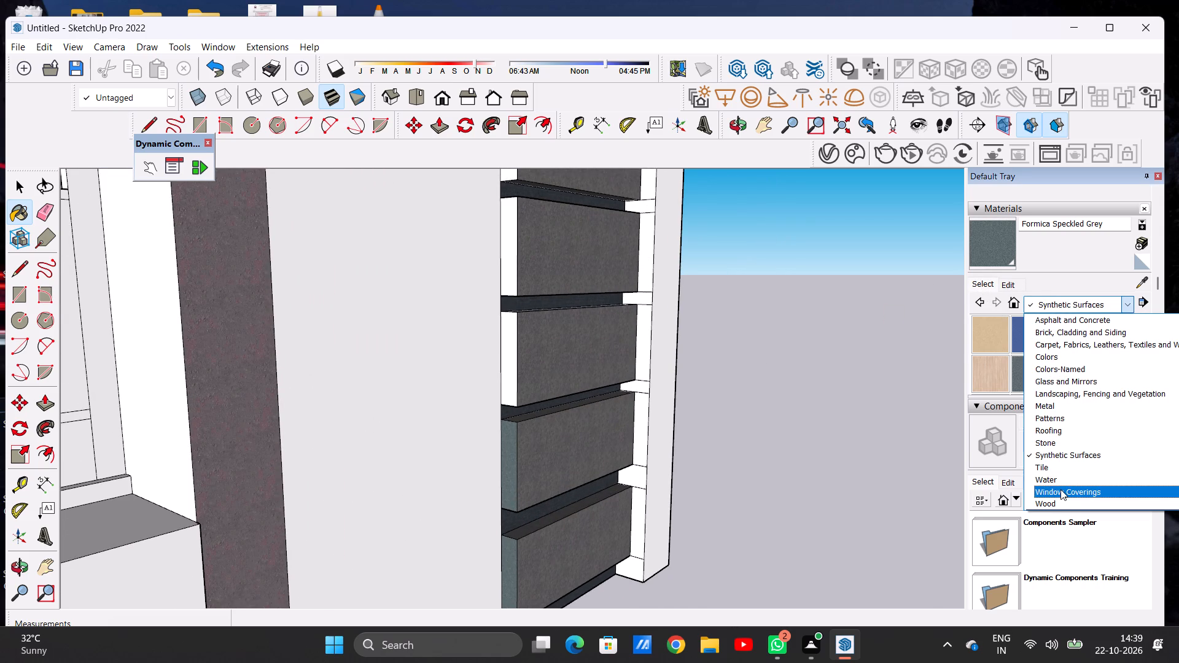
pyautogui.click(1043, 442)
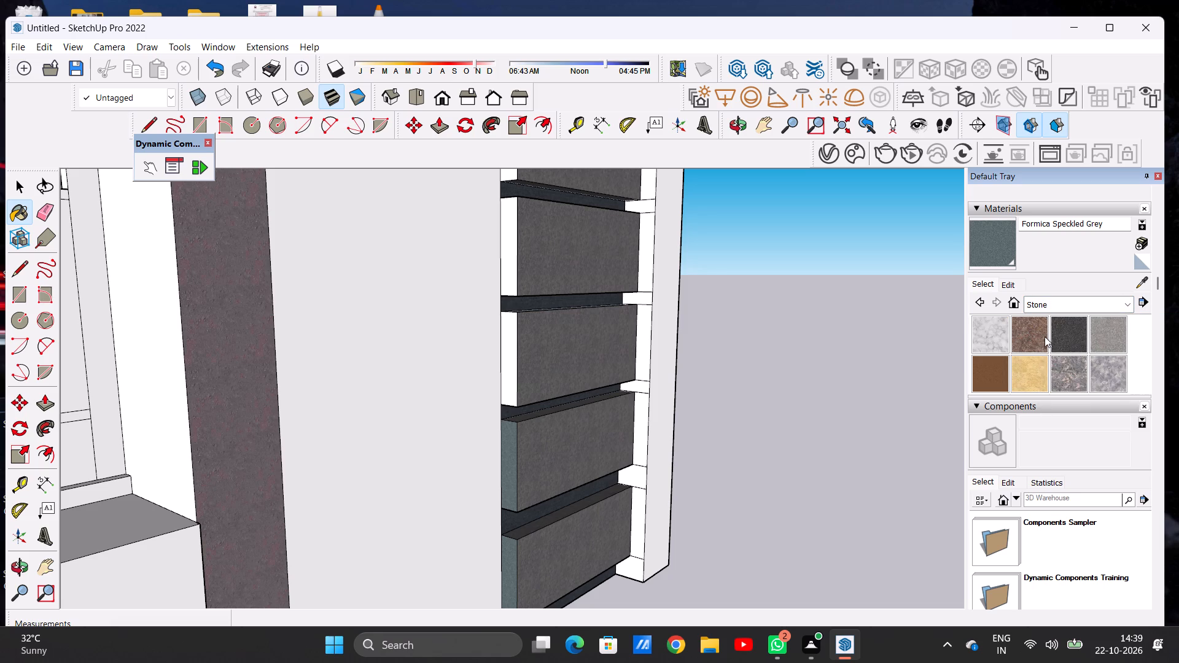
pyautogui.click(1065, 333)
pyautogui.scroll(5, 494, 559)
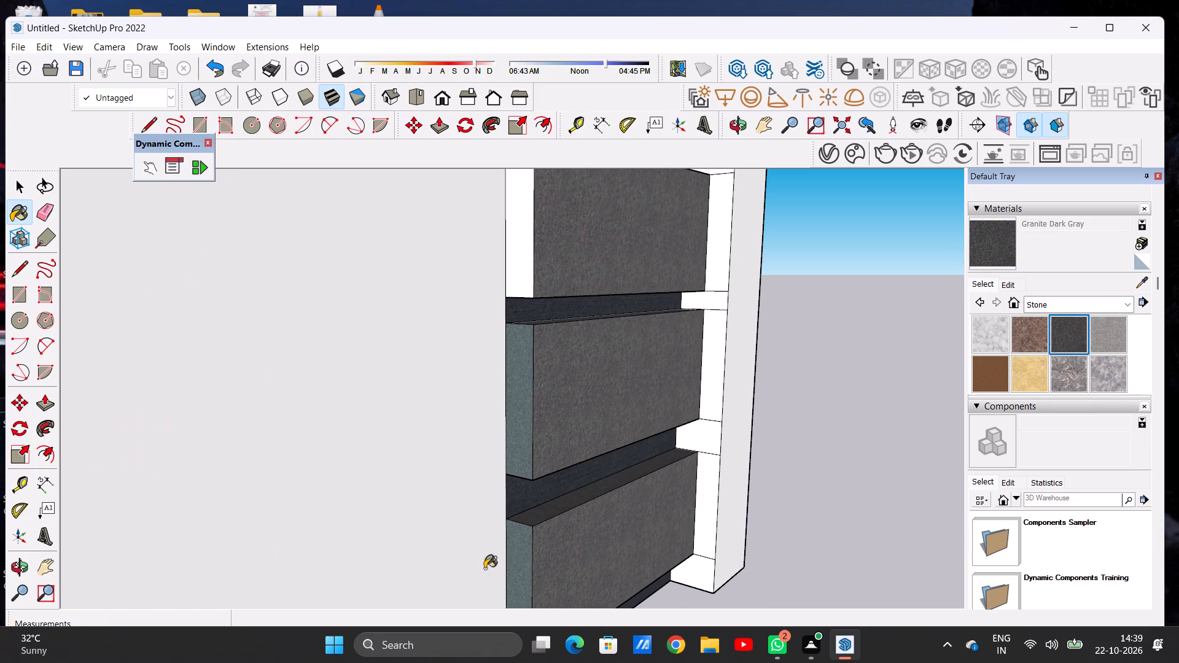
pyautogui.click(519, 560)
pyautogui.click(522, 446)
pyautogui.scroll(-12, 460, 528)
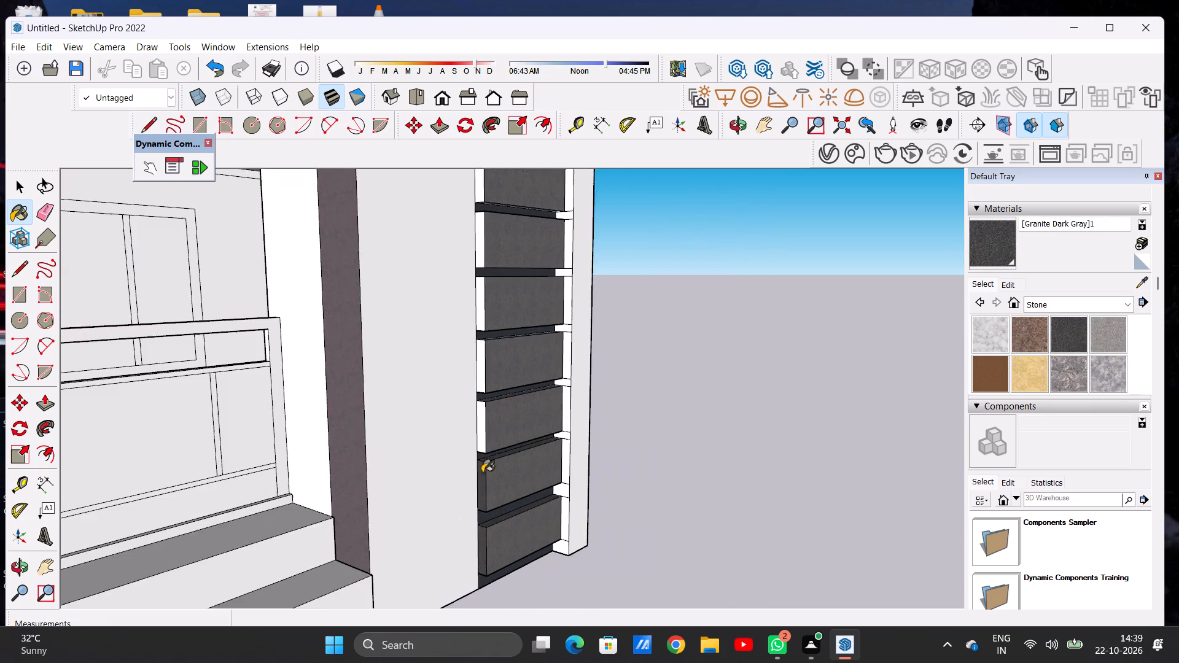
pyautogui.scroll(13, 492, 432)
pyautogui.click(473, 427)
pyautogui.click(475, 257)
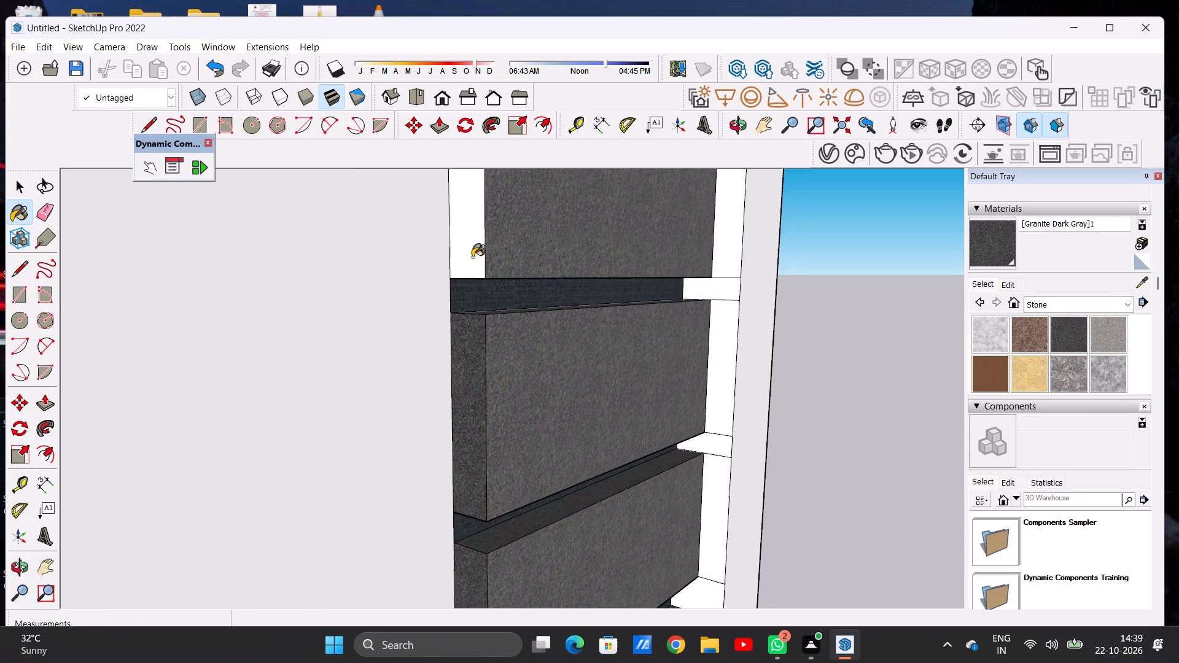
# Paint the side faces of the next three panels, up to the underside of the tall window surround, with Granite Dark Gray.
pyautogui.scroll(-16, 455, 507)
pyautogui.scroll(13, 445, 279)
pyautogui.click(472, 281)
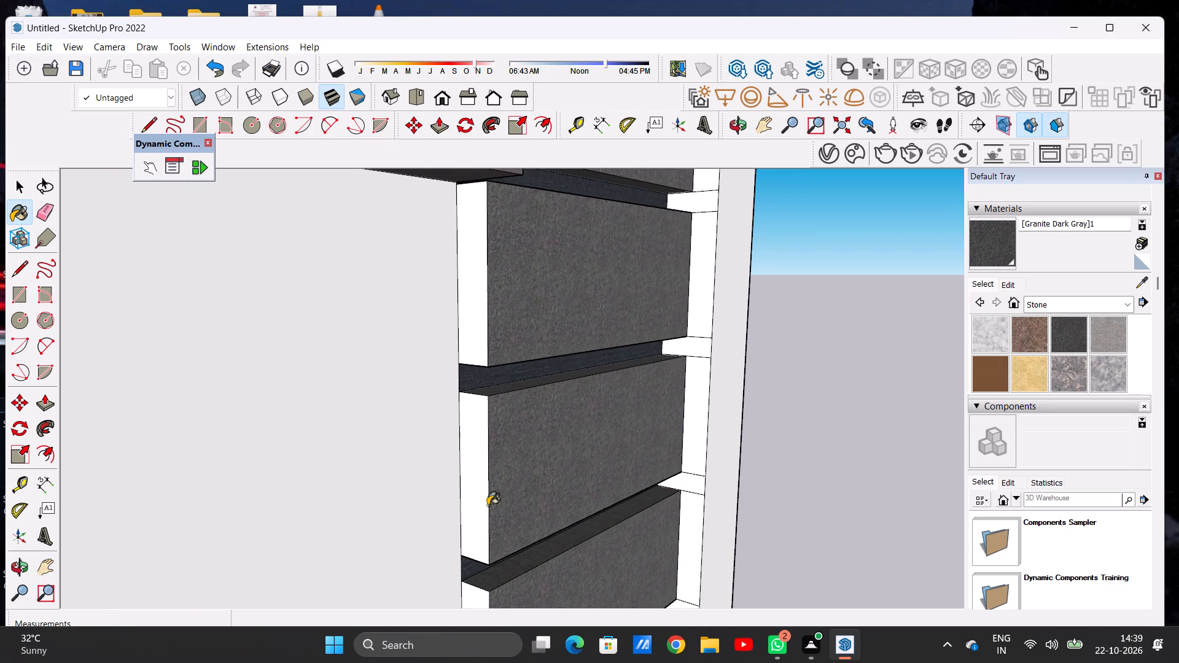
pyautogui.click(484, 483)
pyautogui.scroll(-6, 463, 435)
pyautogui.scroll(4, 469, 521)
pyautogui.click(483, 532)
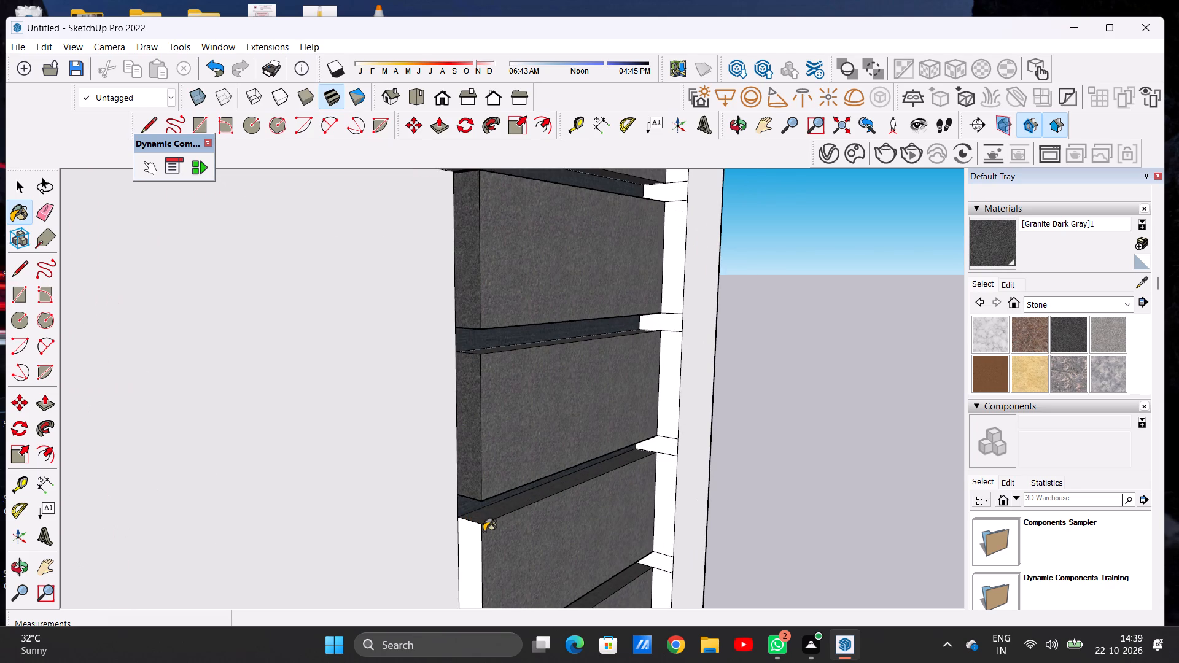
pyautogui.hotkey('ctrl', 'z')
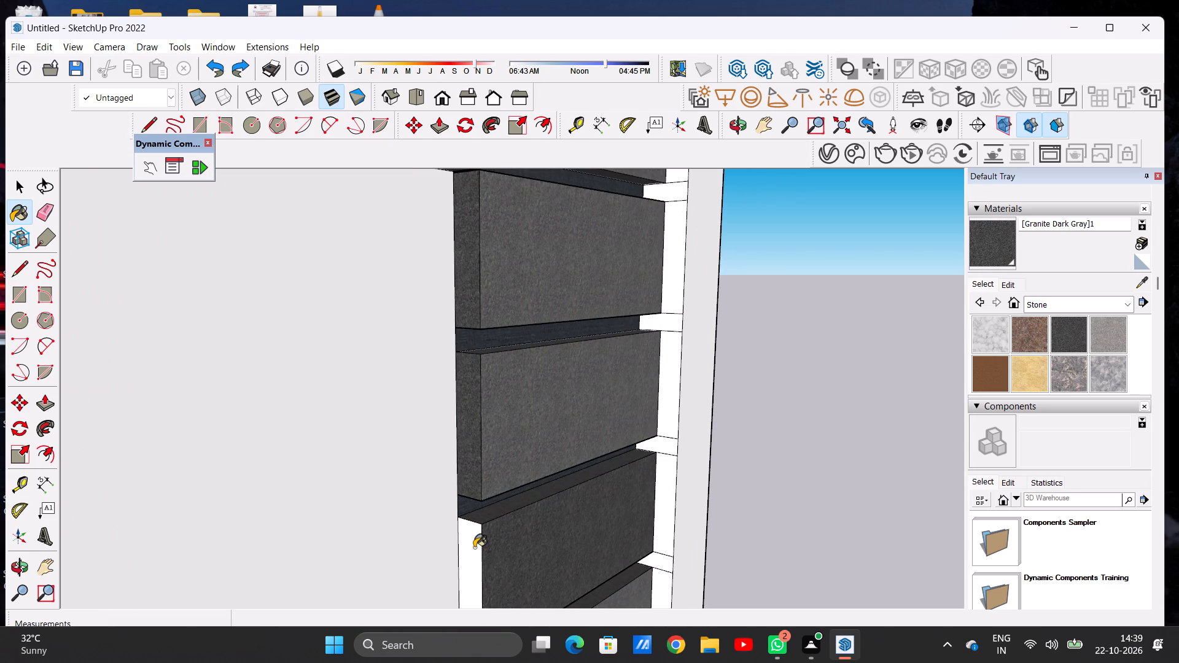
pyautogui.click(474, 548)
# Examine the villa's front elevation, the finished tower panels and the tall tower window from several distances and angles.
pyautogui.scroll(-20, 473, 529)
pyautogui.scroll(-5, 473, 529)
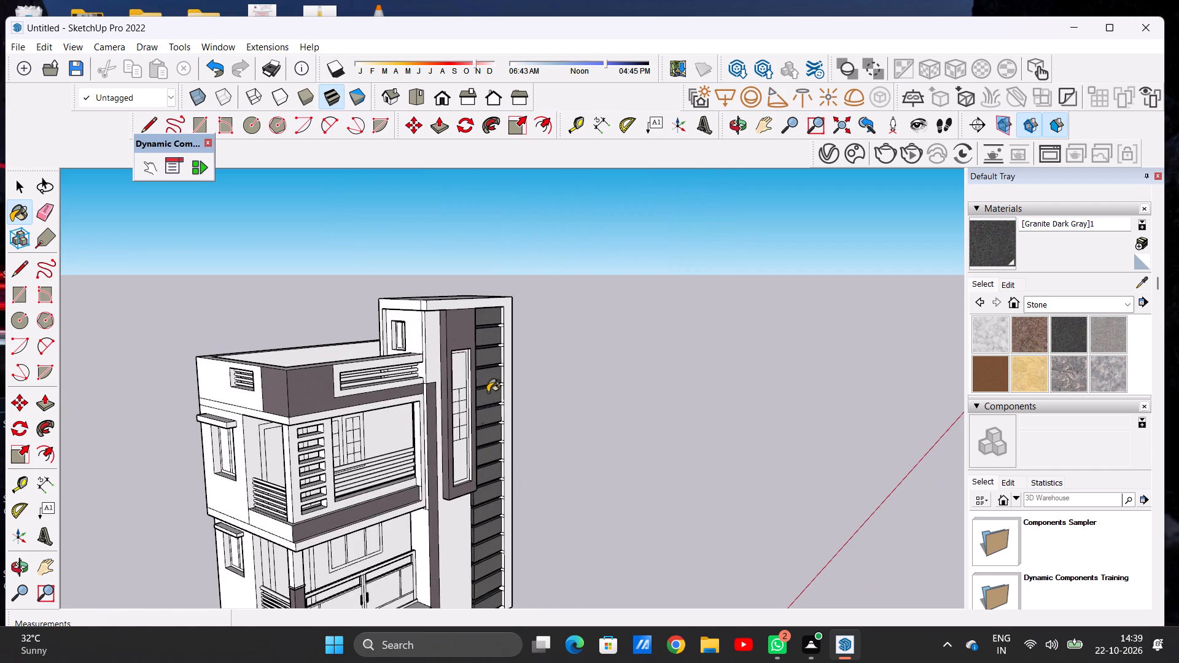
pyautogui.scroll(7, 495, 378)
pyautogui.moveTo(445, 506); pyautogui.dragTo(143, 470, button='middle')
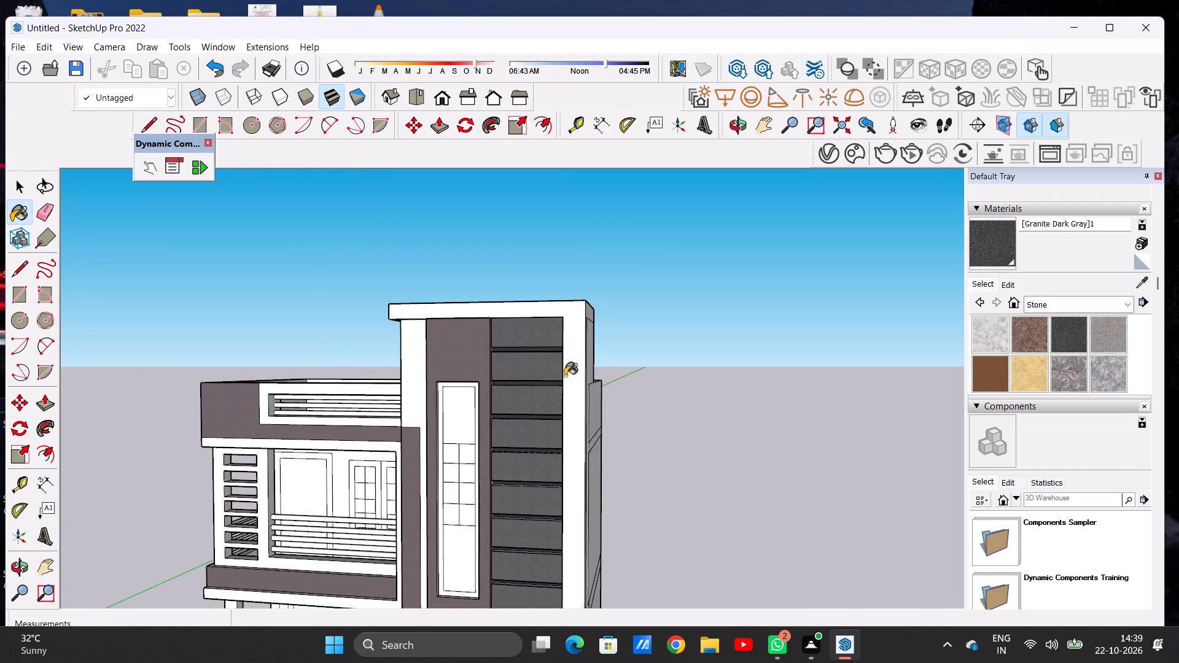
pyautogui.scroll(-9, 565, 376)
pyautogui.scroll(1, 565, 376)
pyautogui.scroll(-5, 565, 376)
pyautogui.scroll(7, 552, 510)
pyautogui.press('space')
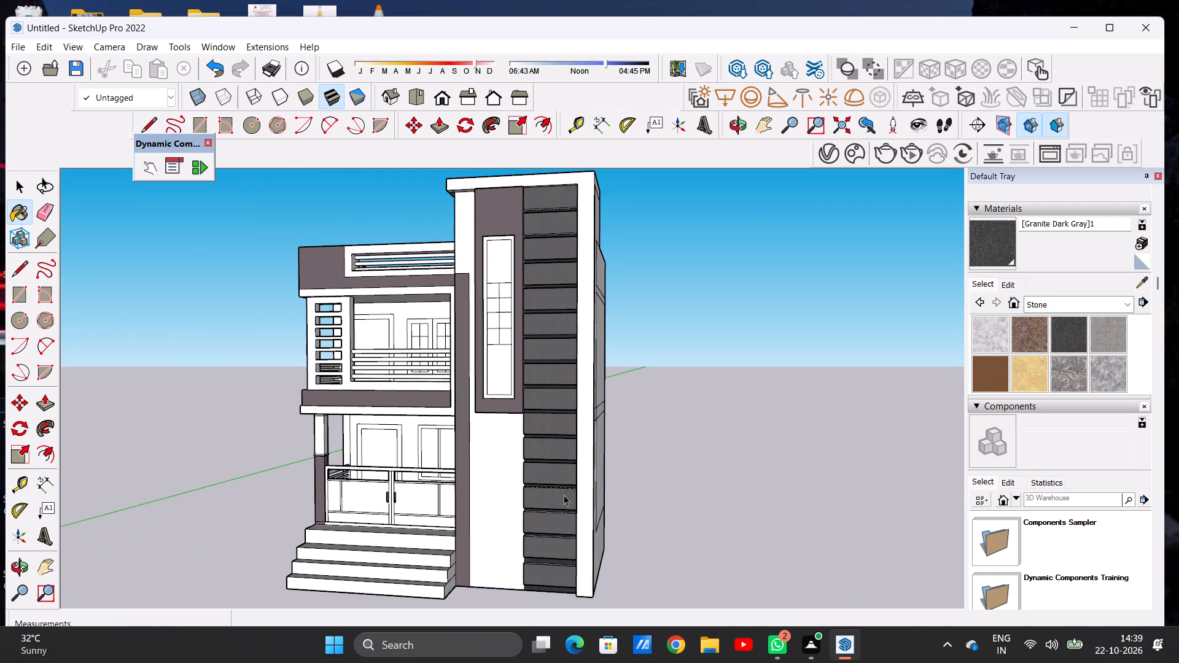
pyautogui.scroll(-8, 570, 487)
pyautogui.moveTo(494, 498); pyautogui.dragTo(542, 493, button='middle')
pyautogui.scroll(5, 540, 381)
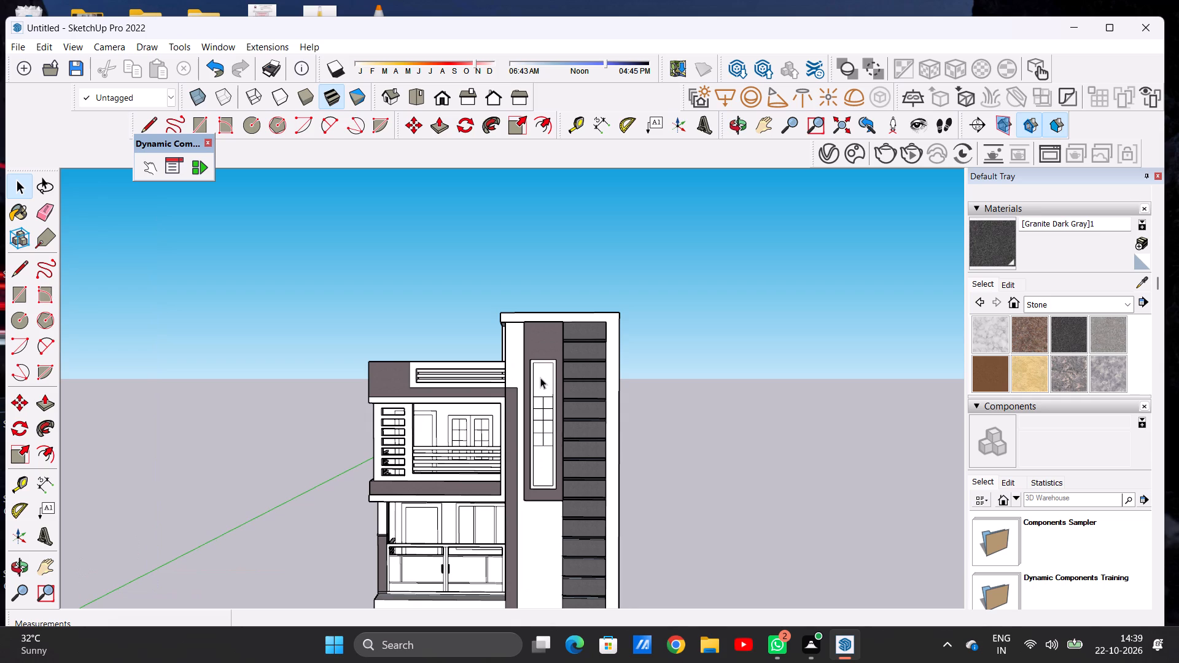
pyautogui.scroll(-3, 531, 379)
pyautogui.scroll(13, 538, 378)
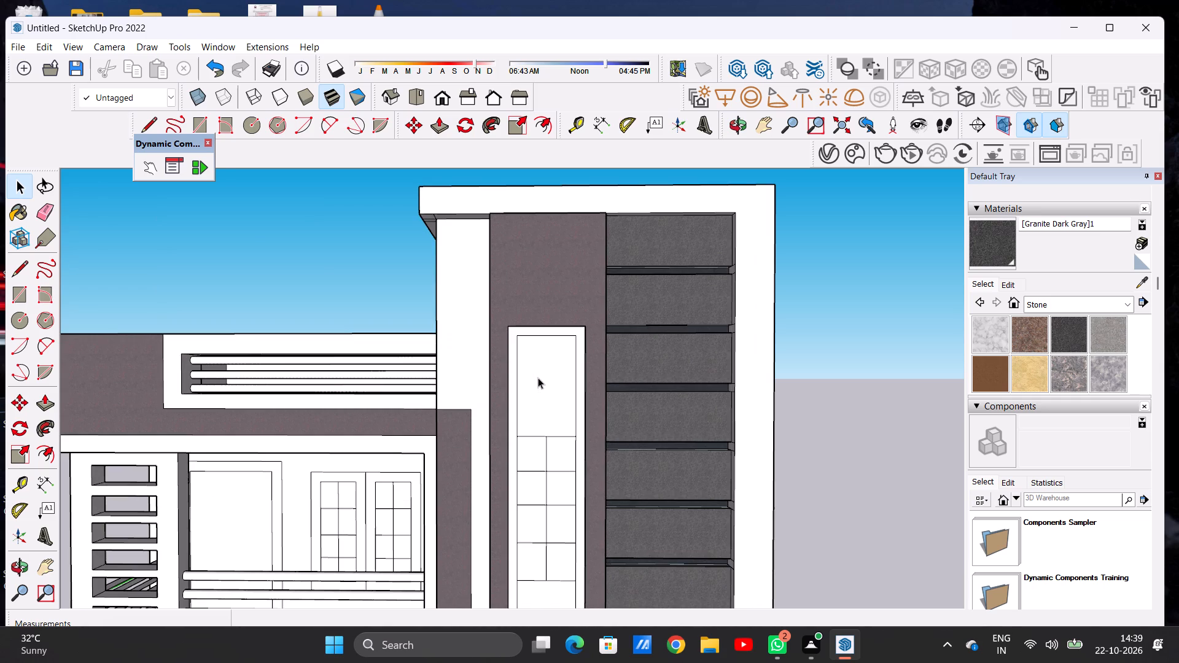
pyautogui.scroll(3, 546, 421)
pyautogui.scroll(-7, 551, 374)
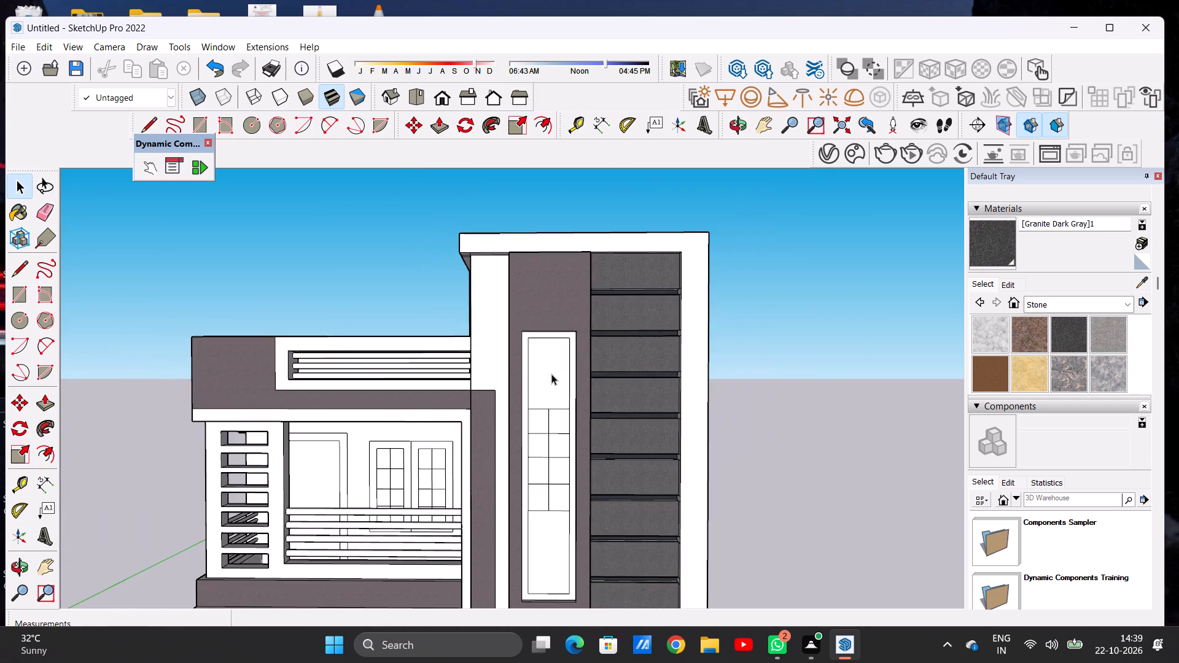
pyautogui.scroll(6, 558, 422)
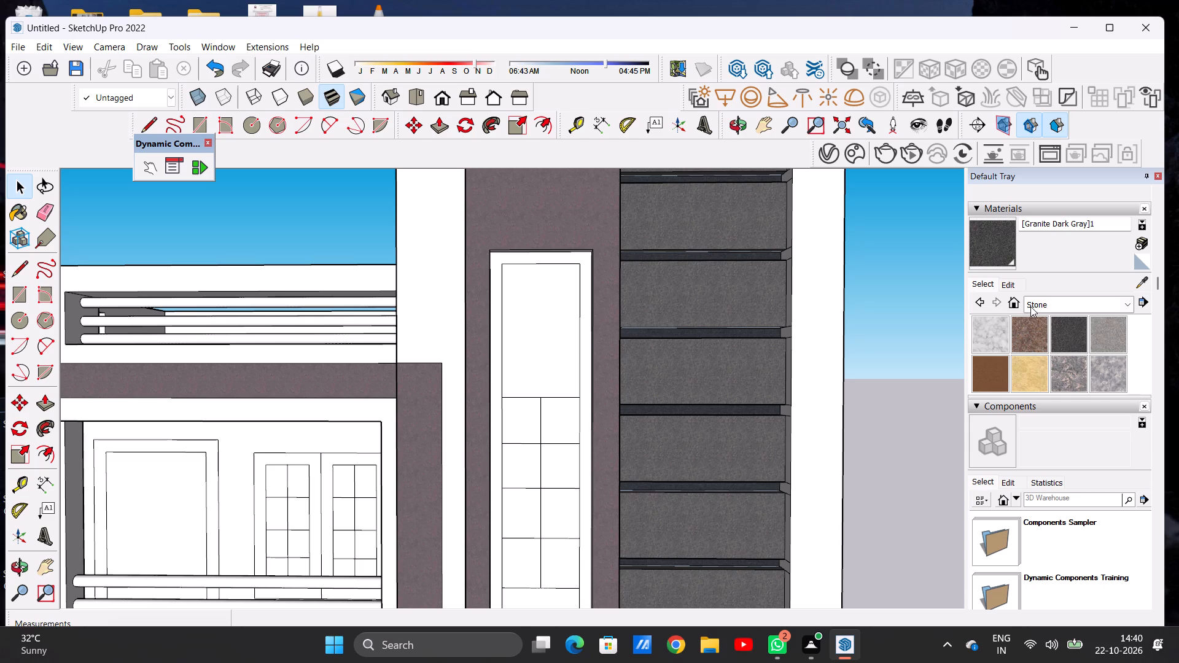
# Paint the large top panel inside the tall tower window frame with Granite Brown from the Stone collection.
pyautogui.click(1024, 327)
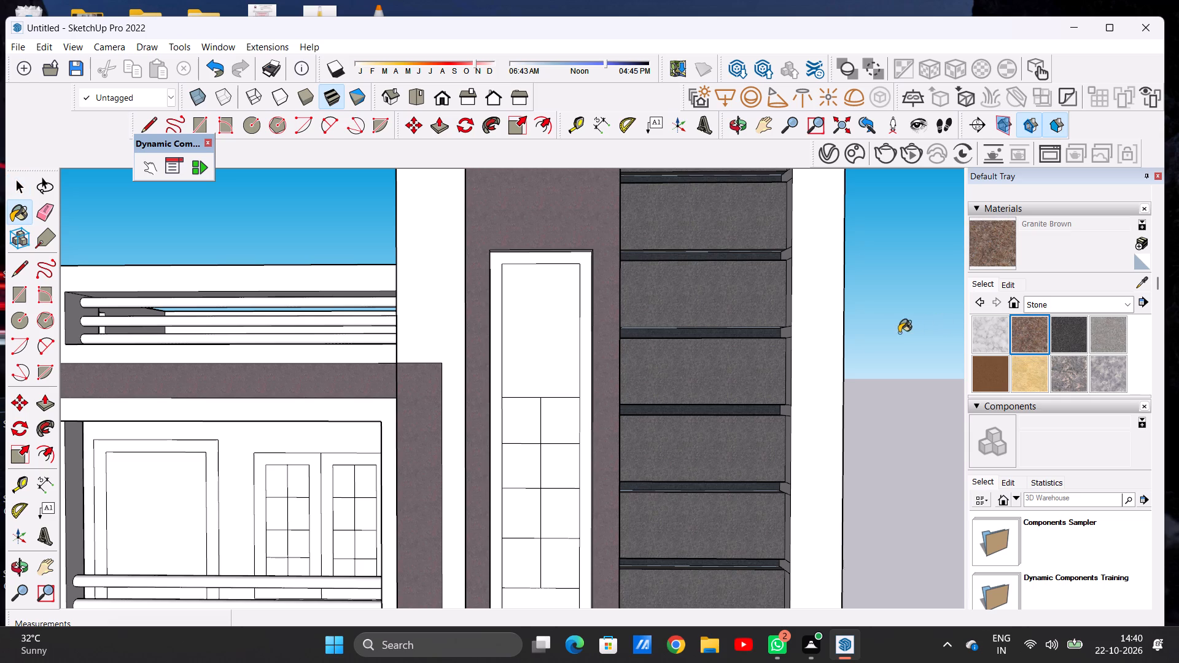
pyautogui.click(561, 322)
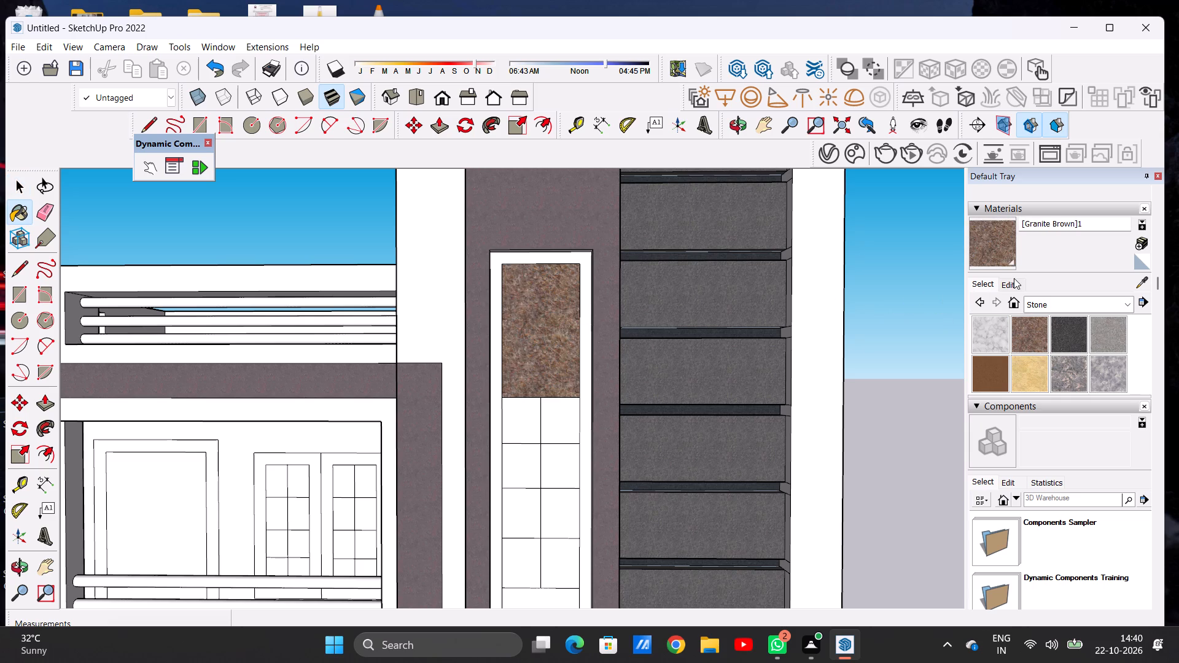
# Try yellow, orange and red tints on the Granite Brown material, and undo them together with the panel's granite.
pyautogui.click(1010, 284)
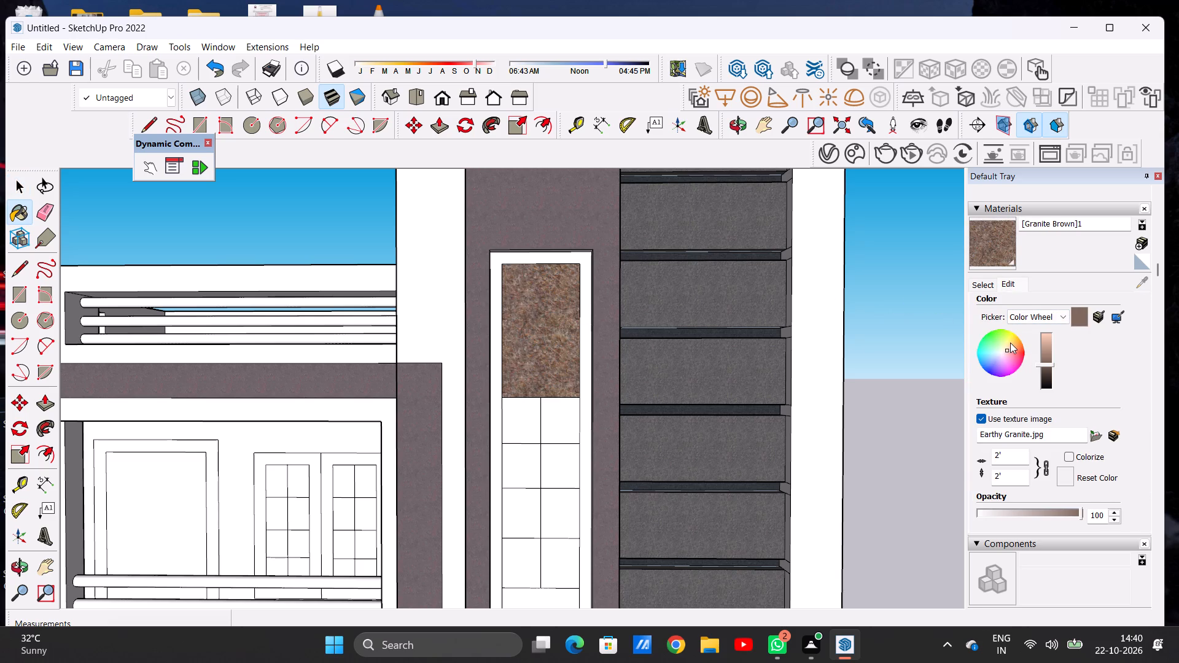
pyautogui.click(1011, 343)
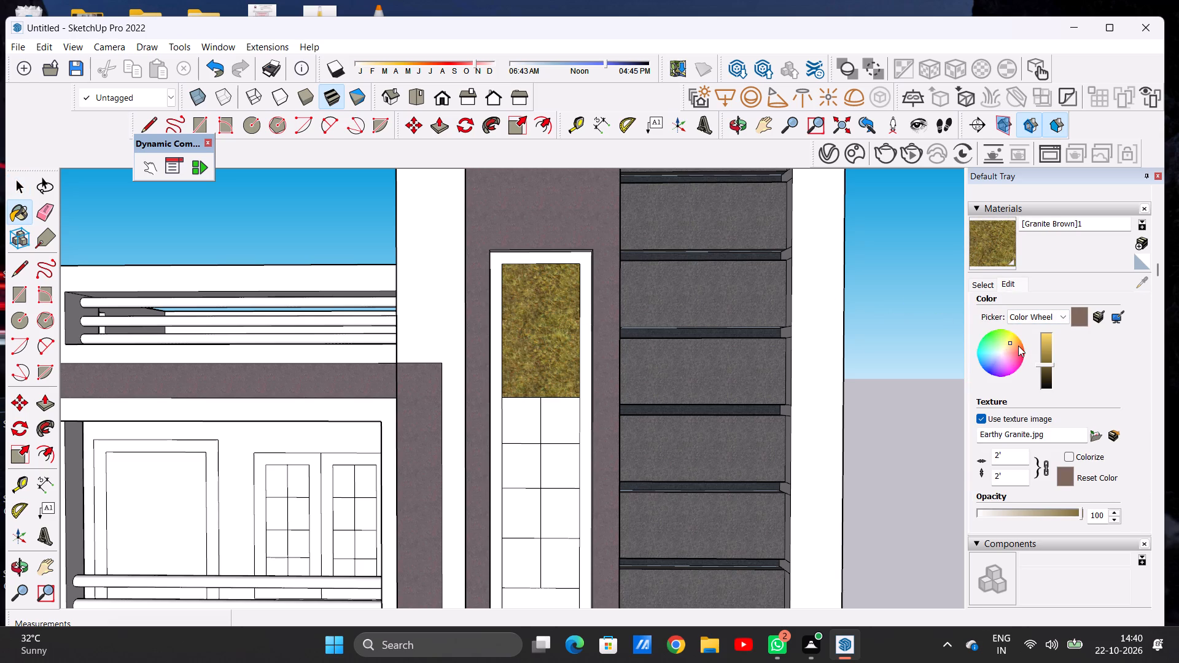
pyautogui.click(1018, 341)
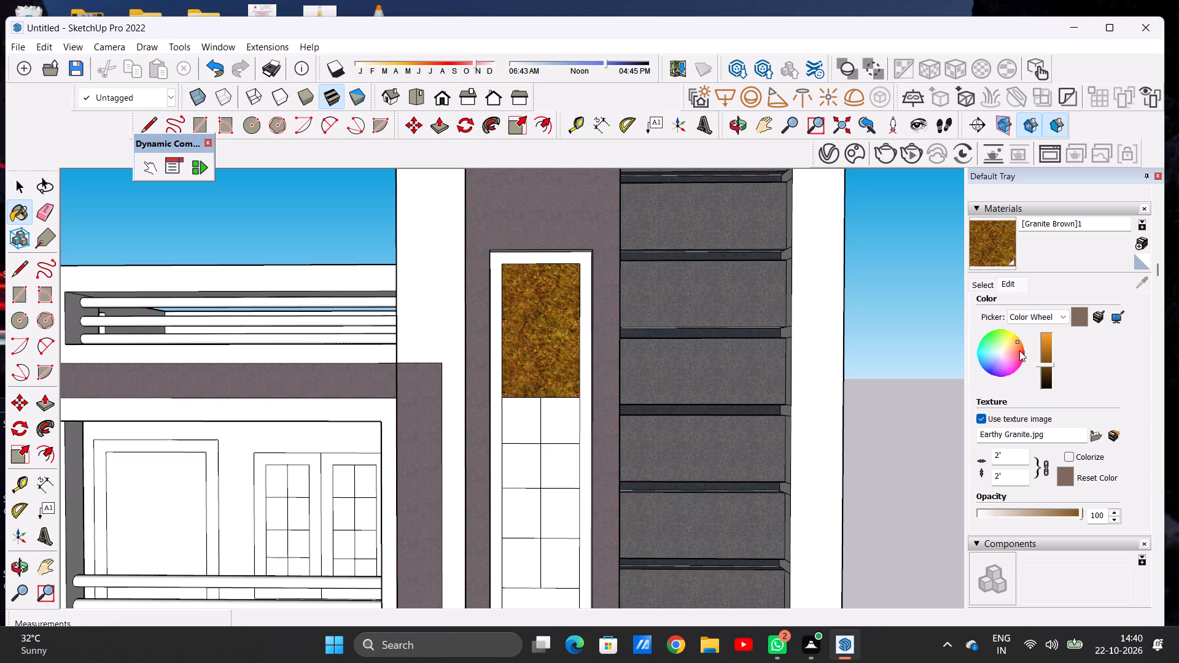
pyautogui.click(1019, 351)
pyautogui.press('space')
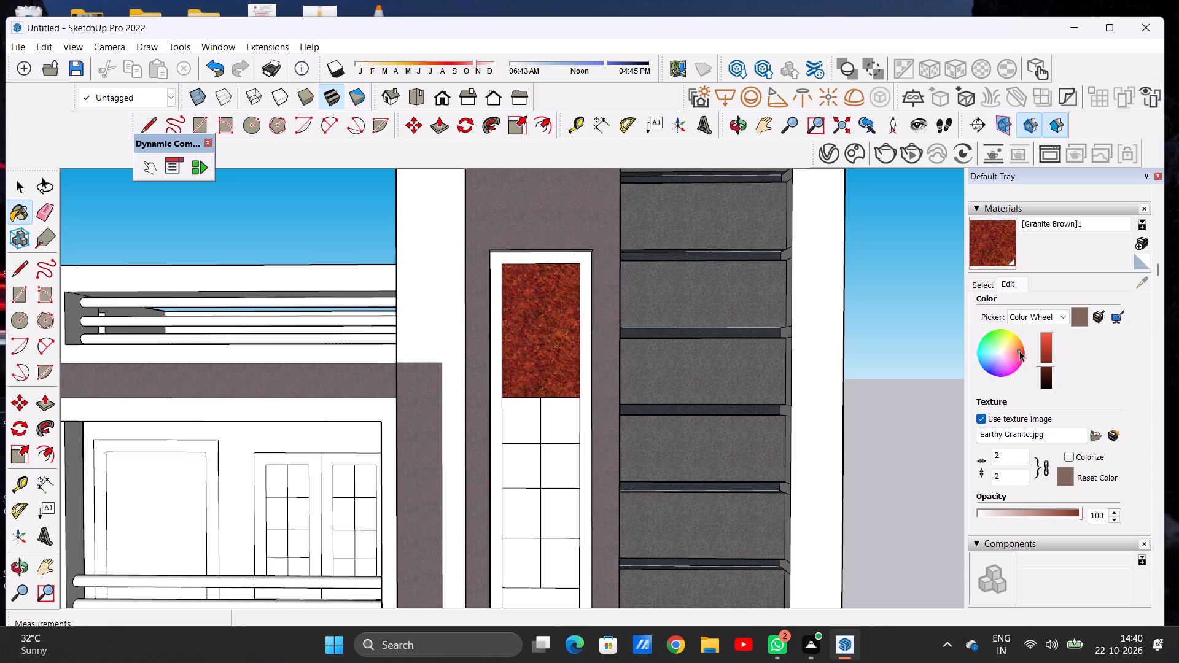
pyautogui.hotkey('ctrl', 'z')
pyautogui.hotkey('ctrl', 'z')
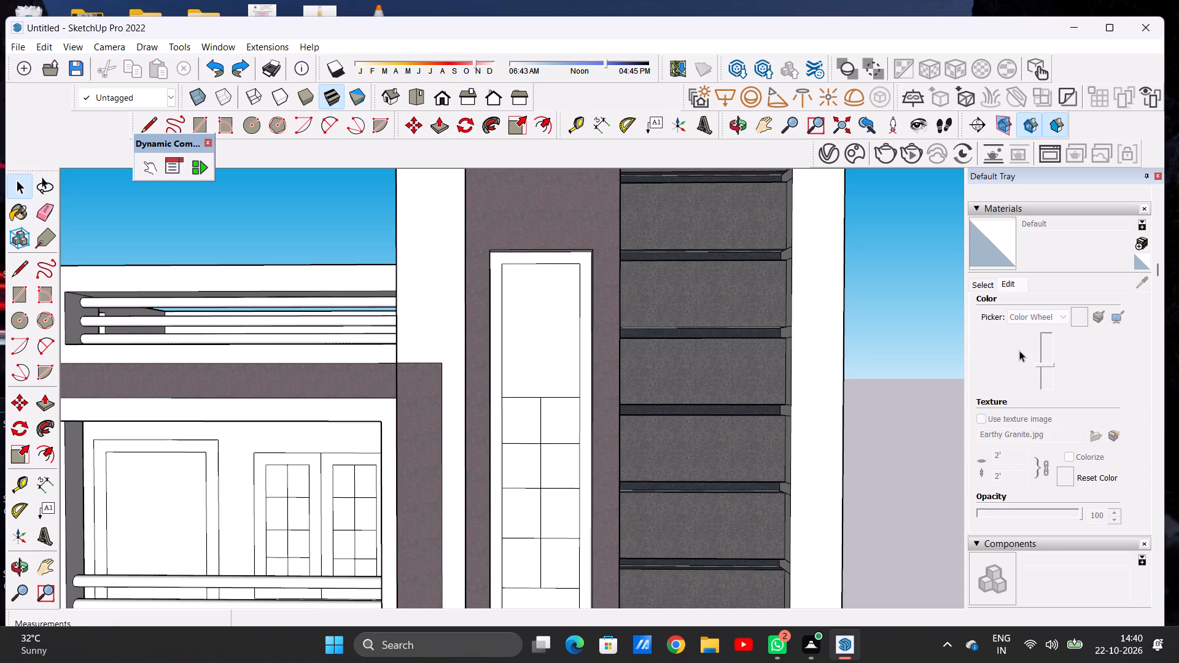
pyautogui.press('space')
# Paint the large top and bottom panels inside the tall tower window frame with Wood Bamboo from the Wood collection.
pyautogui.click(985, 285)
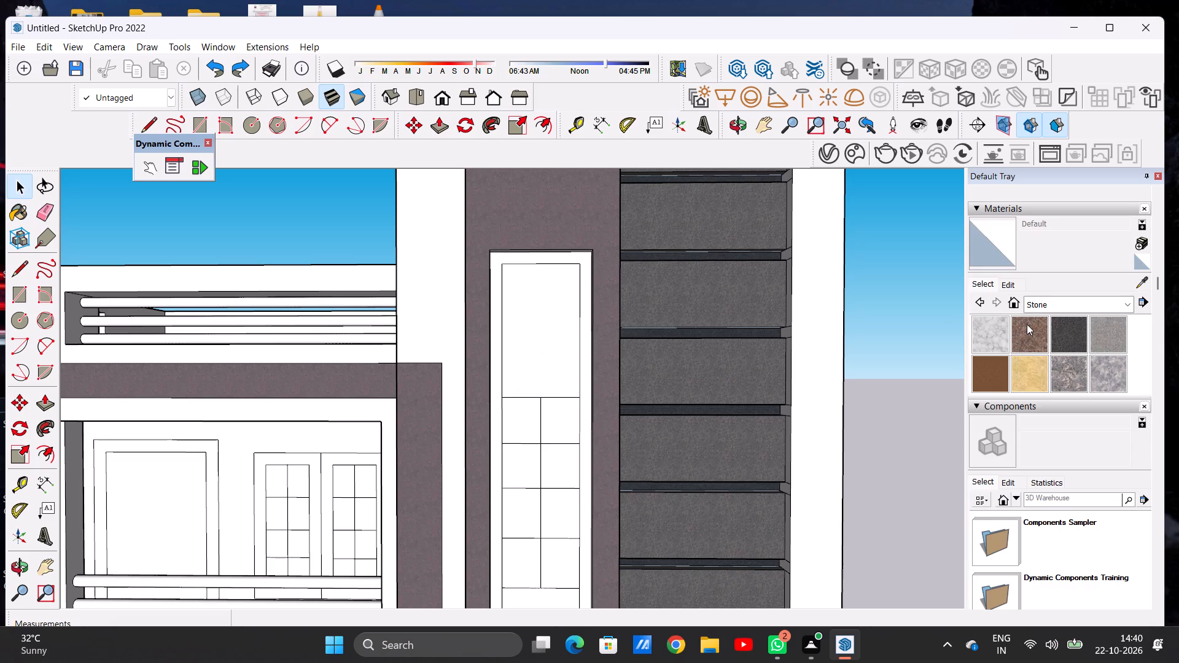
pyautogui.click(1033, 308)
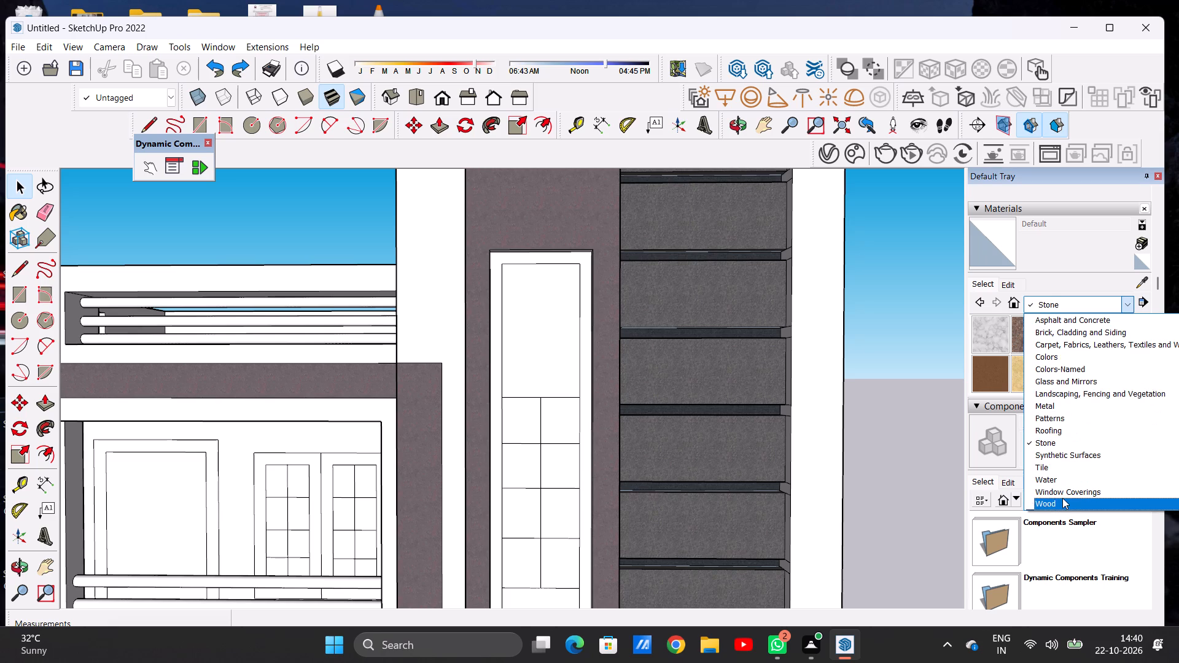
pyautogui.click(1060, 500)
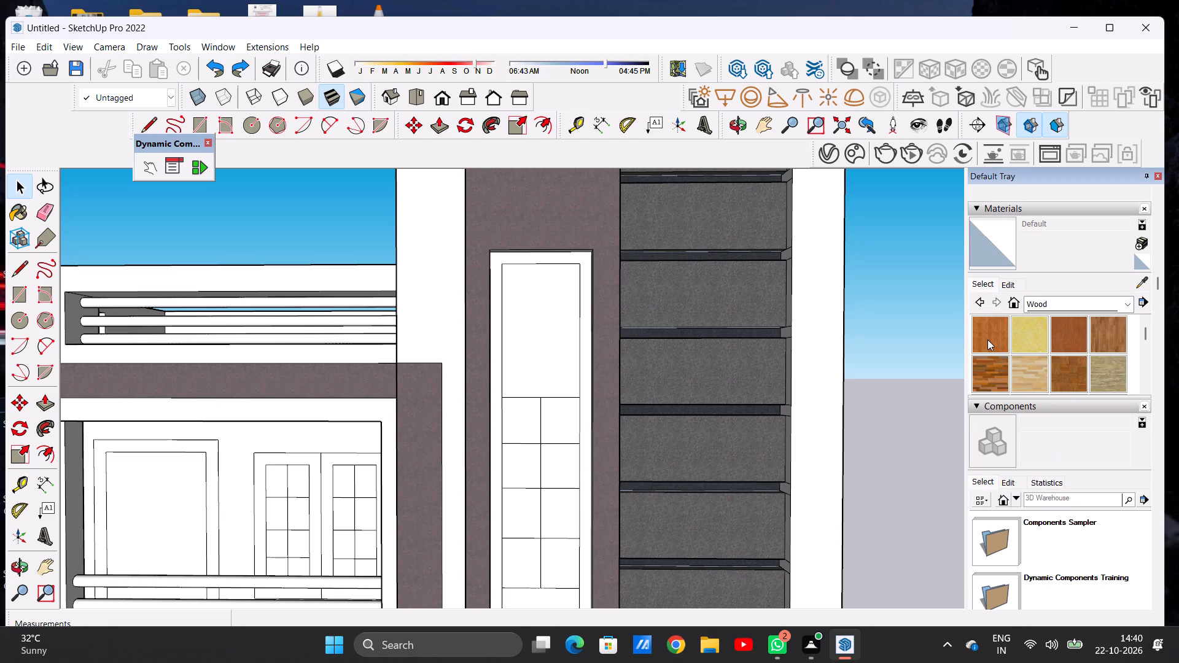
pyautogui.click(987, 339)
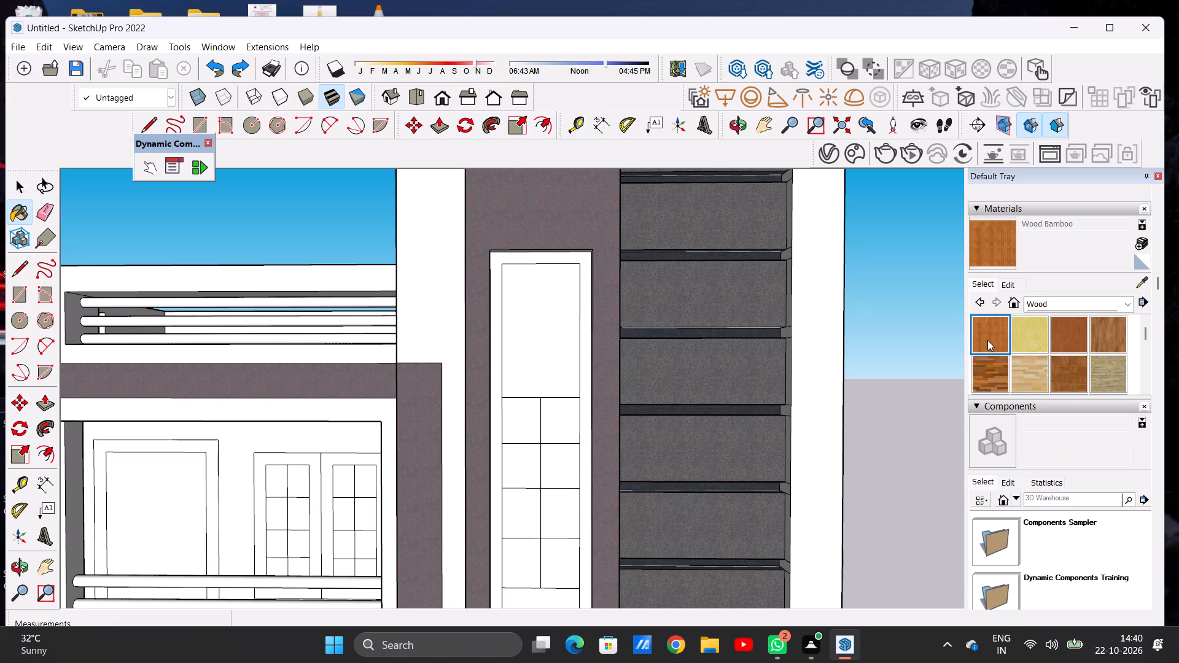
pyautogui.click(566, 333)
pyautogui.scroll(-8, 559, 287)
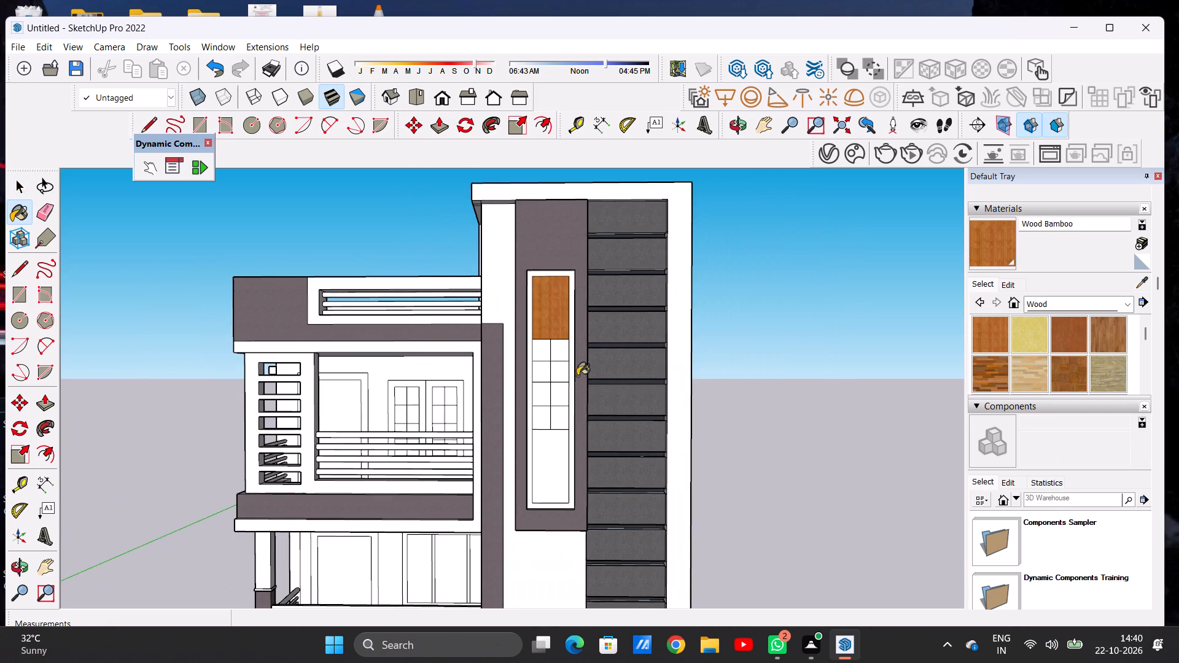
pyautogui.scroll(6, 556, 487)
pyautogui.click(554, 416)
pyautogui.scroll(-11, 542, 427)
pyautogui.scroll(7, 543, 370)
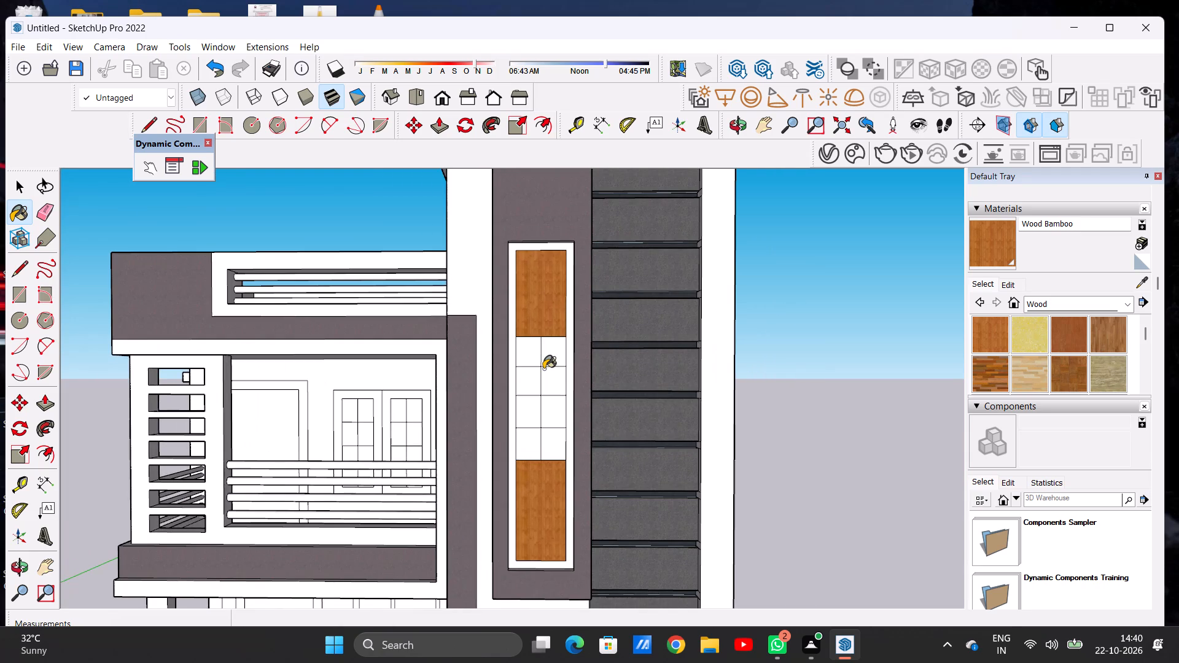
pyautogui.press('space')
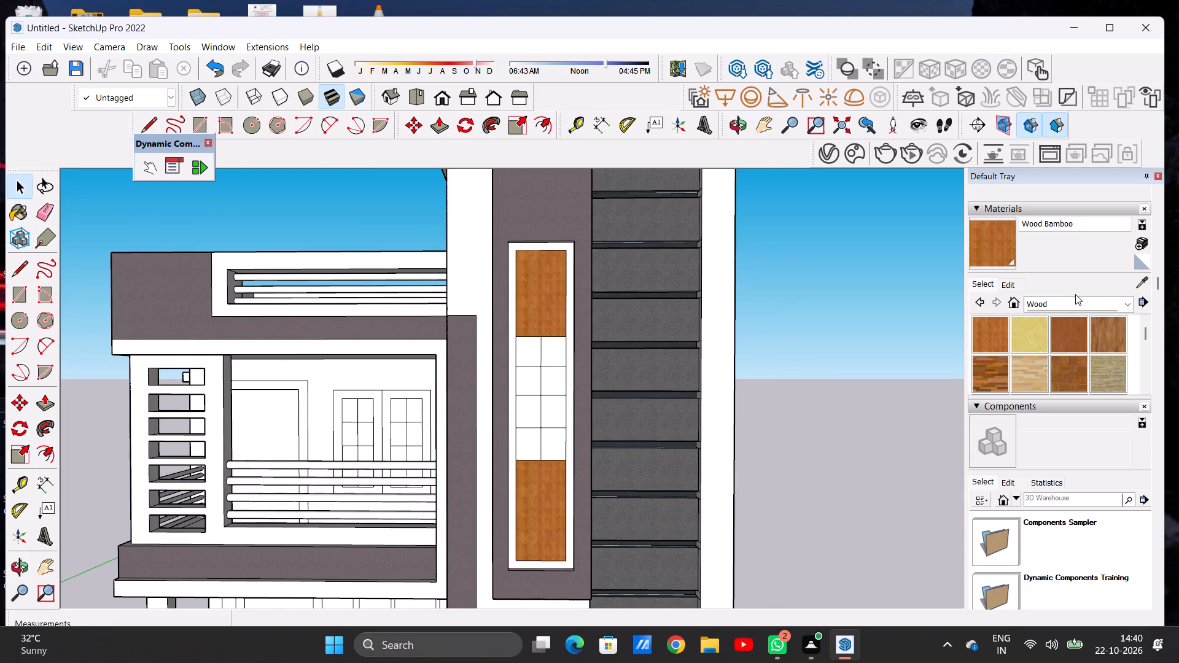
# Paint the eight small panes in the middle of the tall tower window with Translucent Glass Gray from Glass and Mirrors.
pyautogui.click(1044, 305)
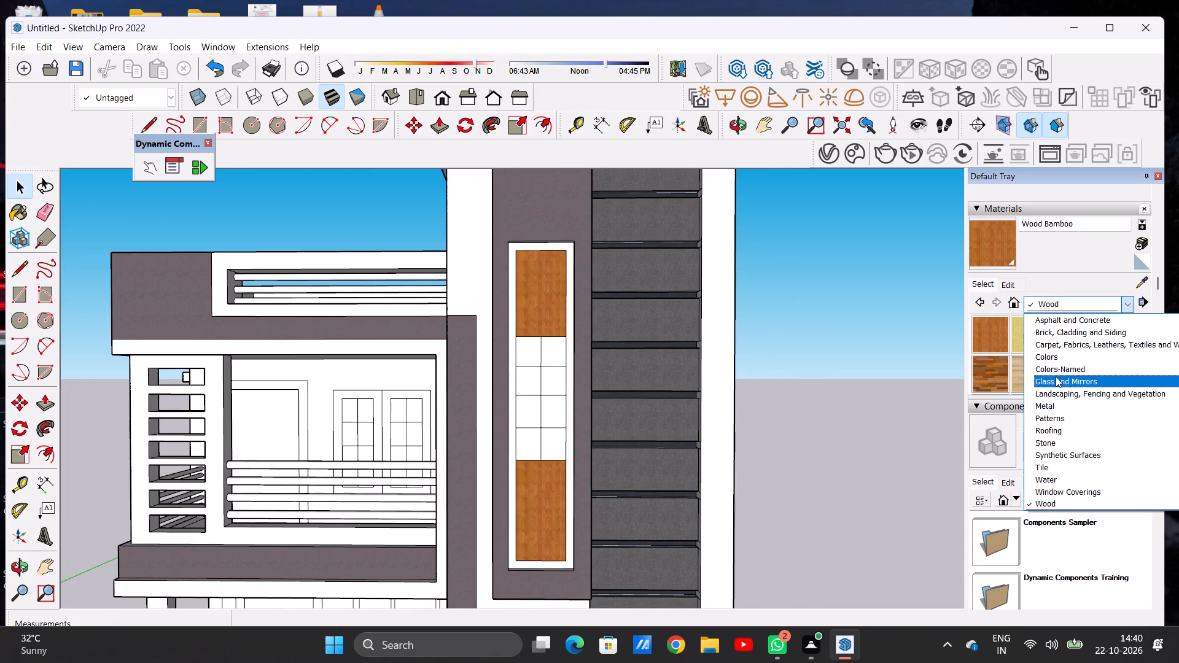
pyautogui.click(1056, 376)
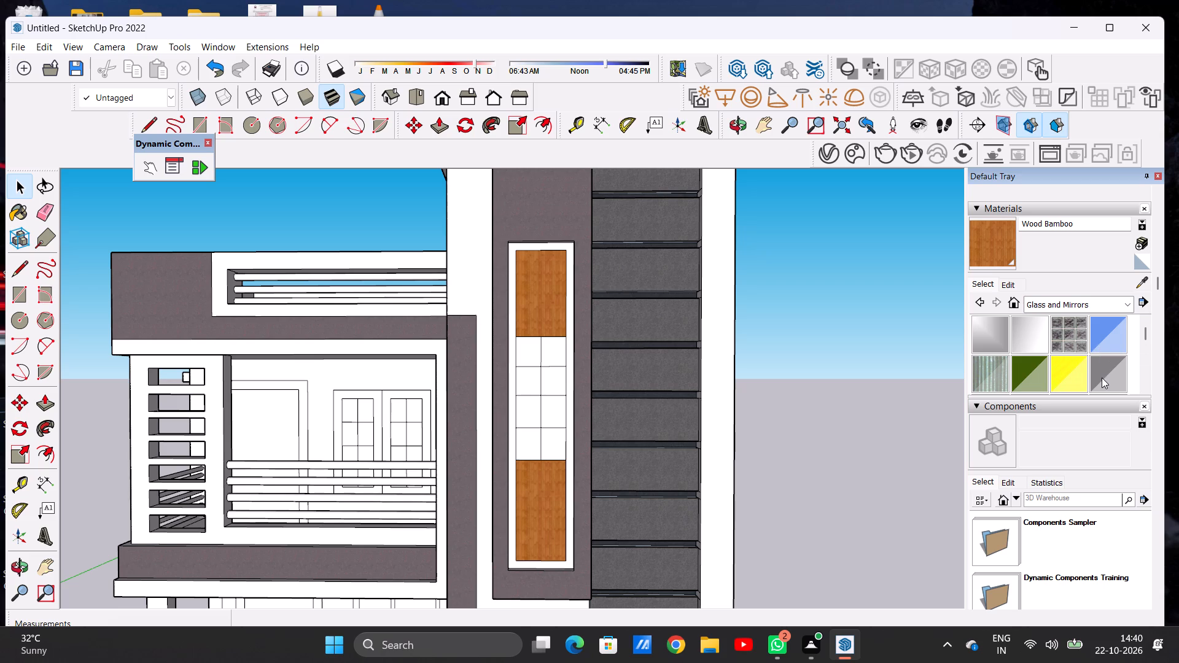
pyautogui.click(1102, 378)
pyautogui.scroll(7, 547, 426)
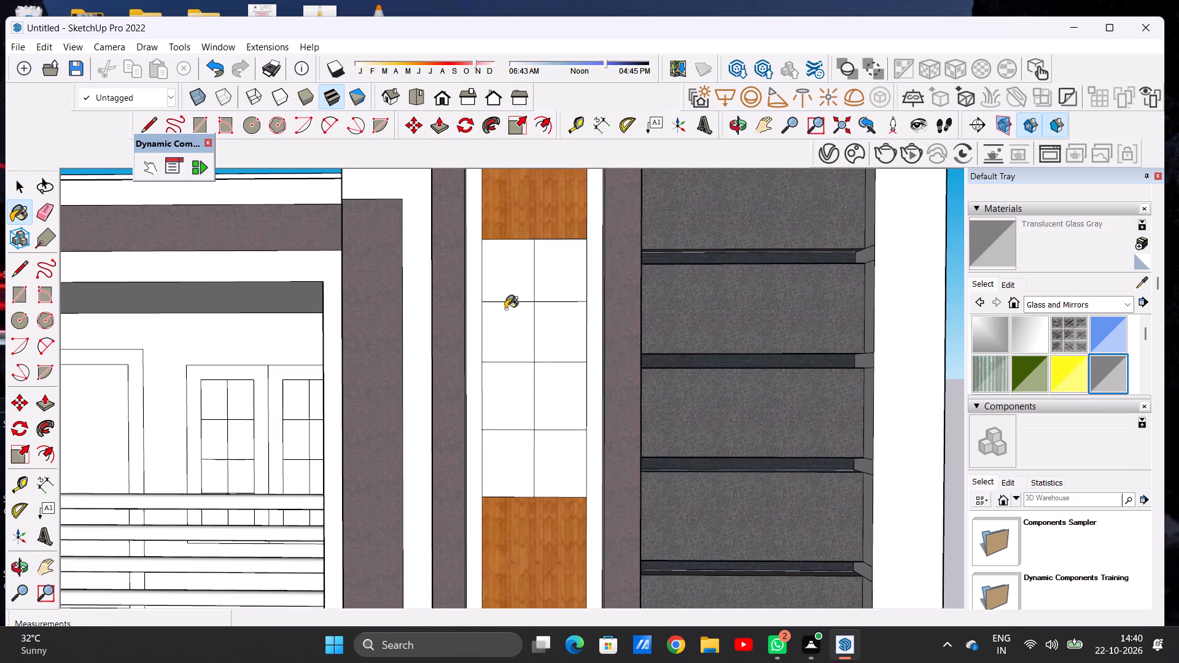
pyautogui.click(504, 292)
pyautogui.click(545, 286)
pyautogui.click(558, 333)
pyautogui.click(527, 345)
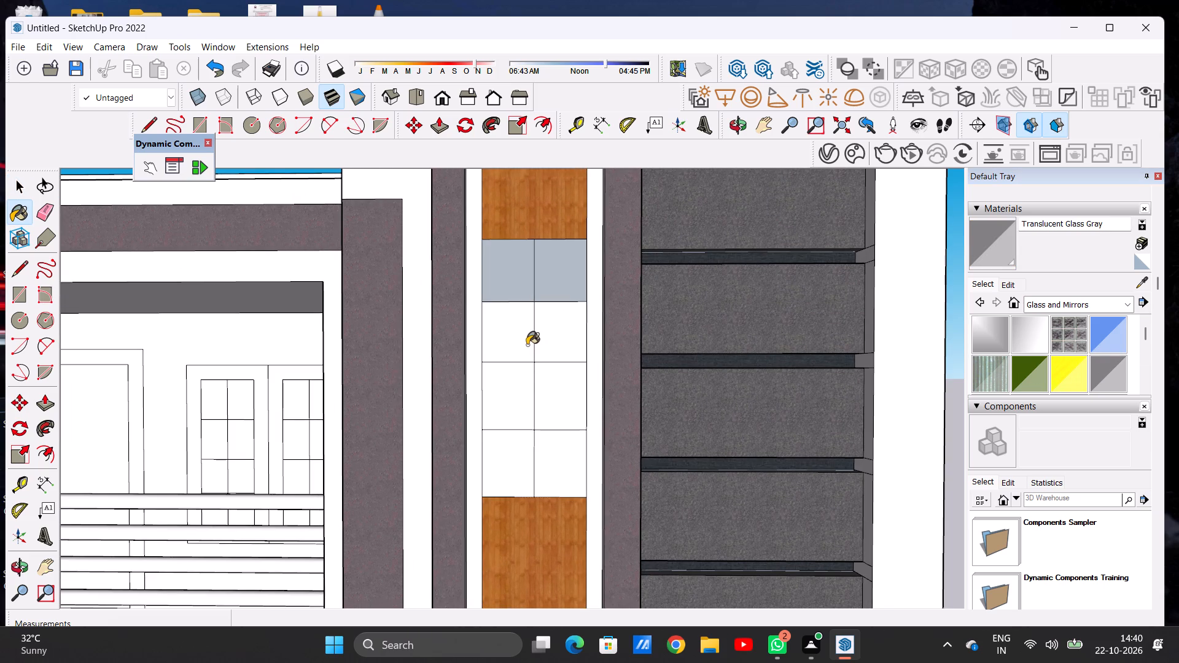
pyautogui.click(519, 395)
pyautogui.click(552, 396)
pyautogui.click(557, 467)
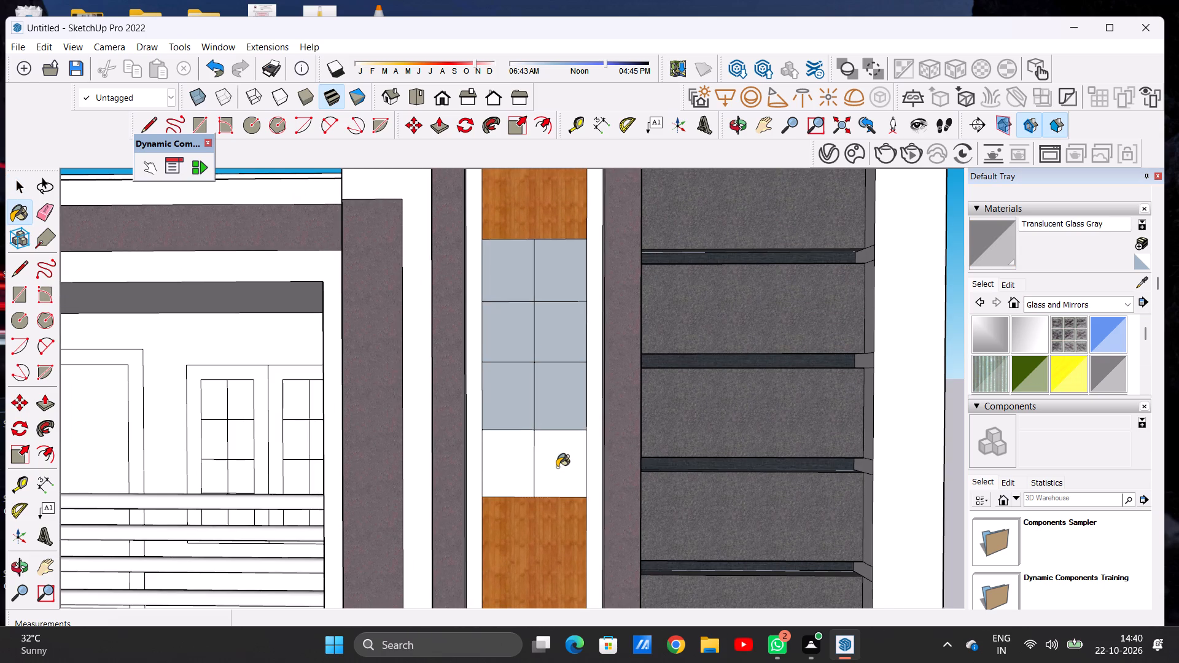
pyautogui.click(518, 467)
pyautogui.press('space')
# Examine the tower window's wood panels and gray glass panes up close and against the whole front elevation.
pyautogui.scroll(-5, 531, 439)
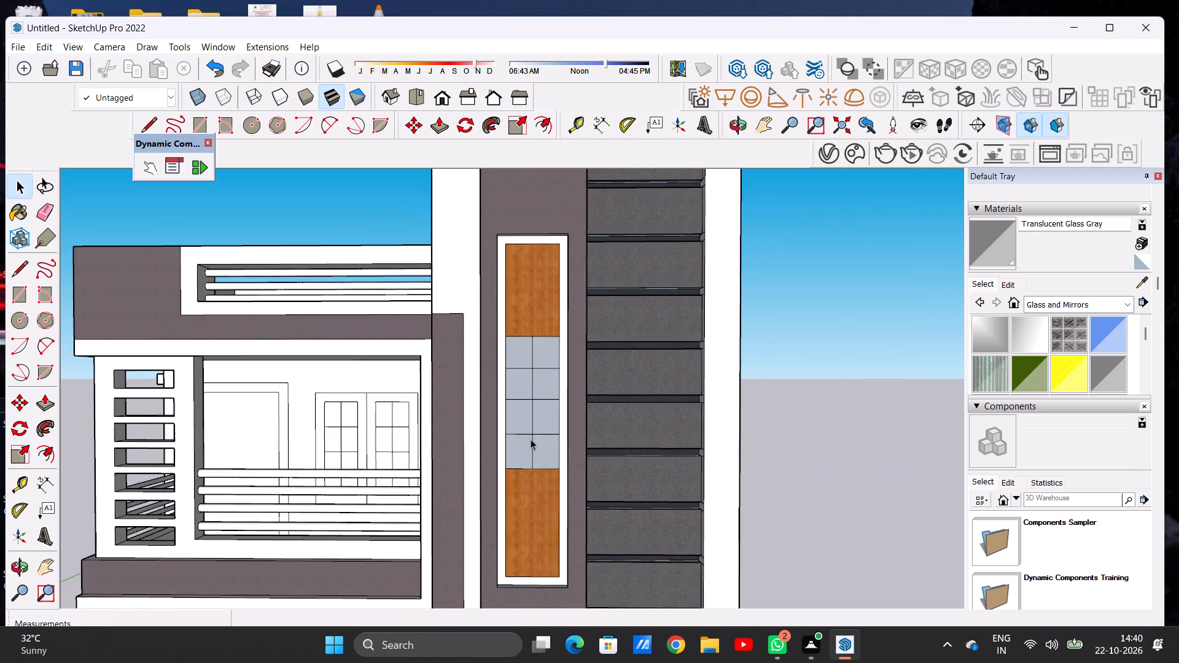
pyautogui.scroll(-16, 531, 439)
pyautogui.moveTo(535, 443); pyautogui.dragTo(391, 425, button='middle')
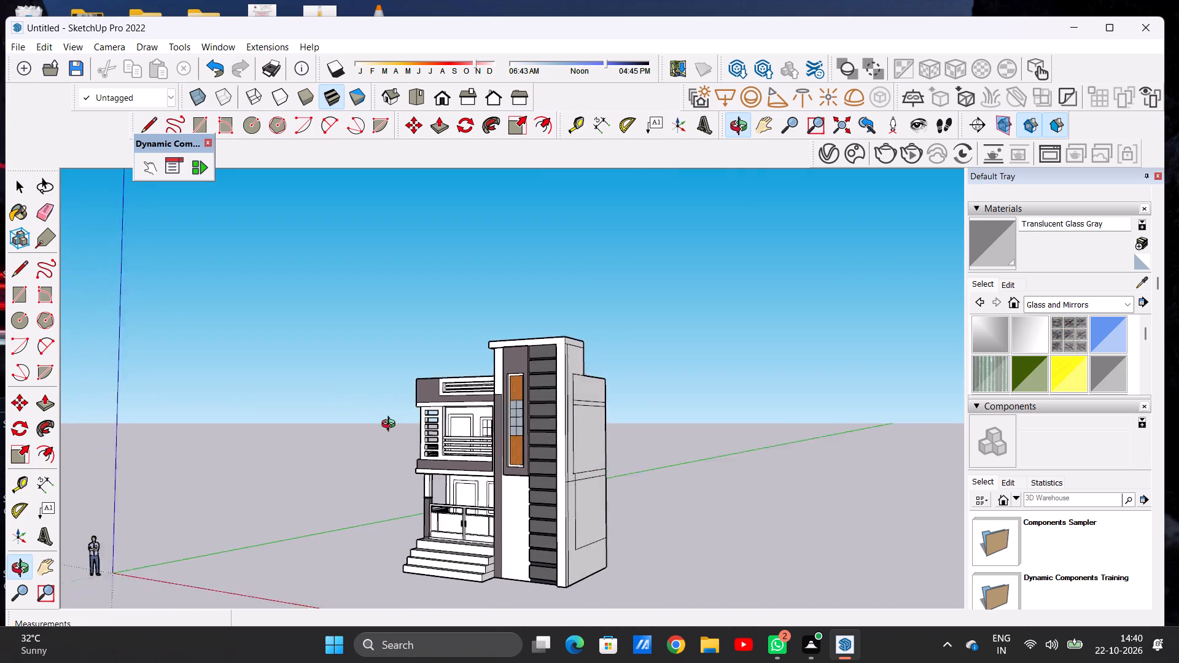
pyautogui.moveTo(391, 425); pyautogui.dragTo(522, 454, button='middle')
pyautogui.scroll(8, 526, 417)
pyautogui.scroll(-1, 531, 412)
pyautogui.scroll(2, 531, 412)
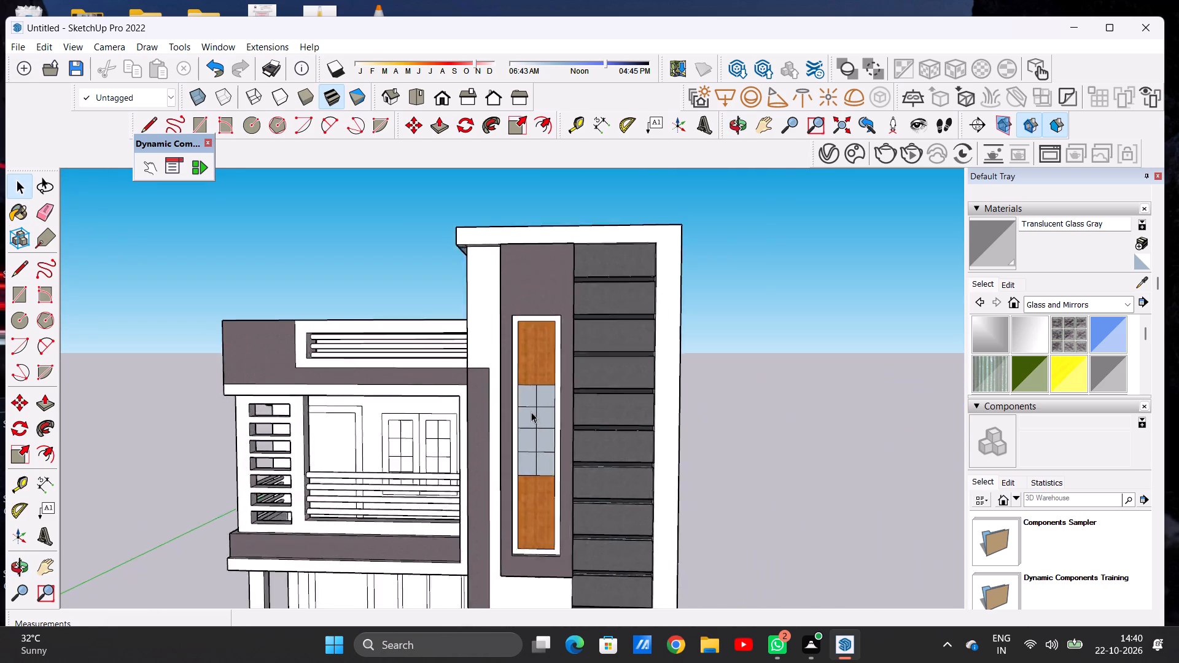
pyautogui.scroll(18, 531, 412)
pyautogui.scroll(-1, 537, 420)
pyautogui.scroll(9, 537, 420)
pyautogui.scroll(-12, 537, 419)
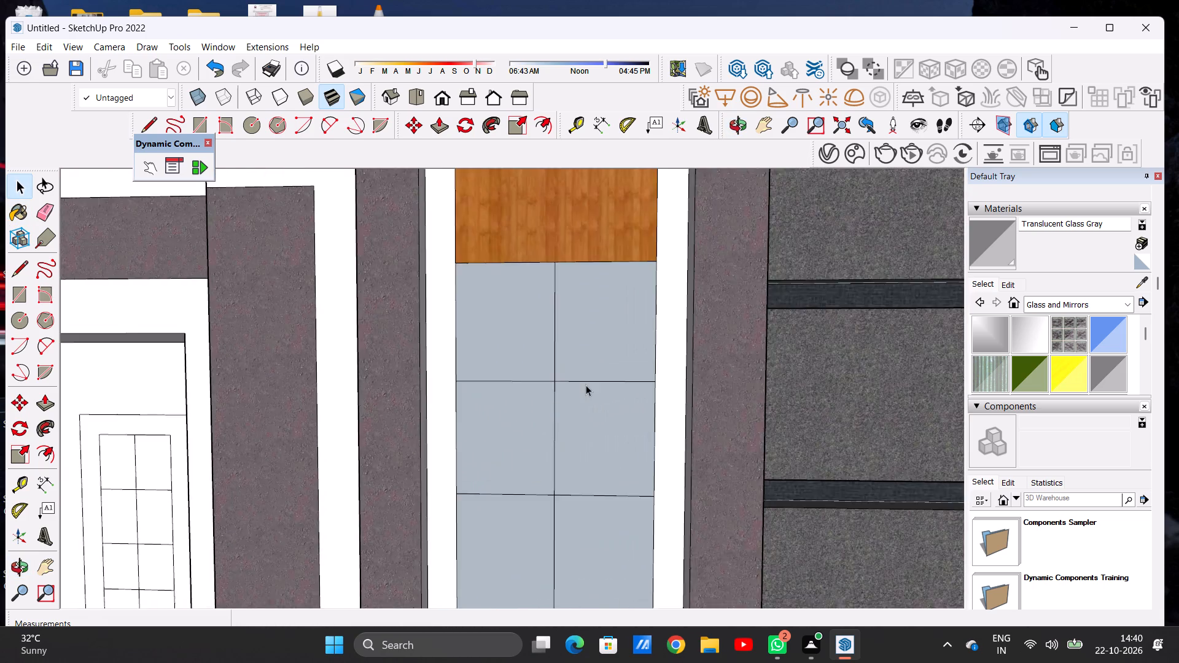
pyautogui.scroll(-15, 586, 385)
pyautogui.scroll(5, 582, 413)
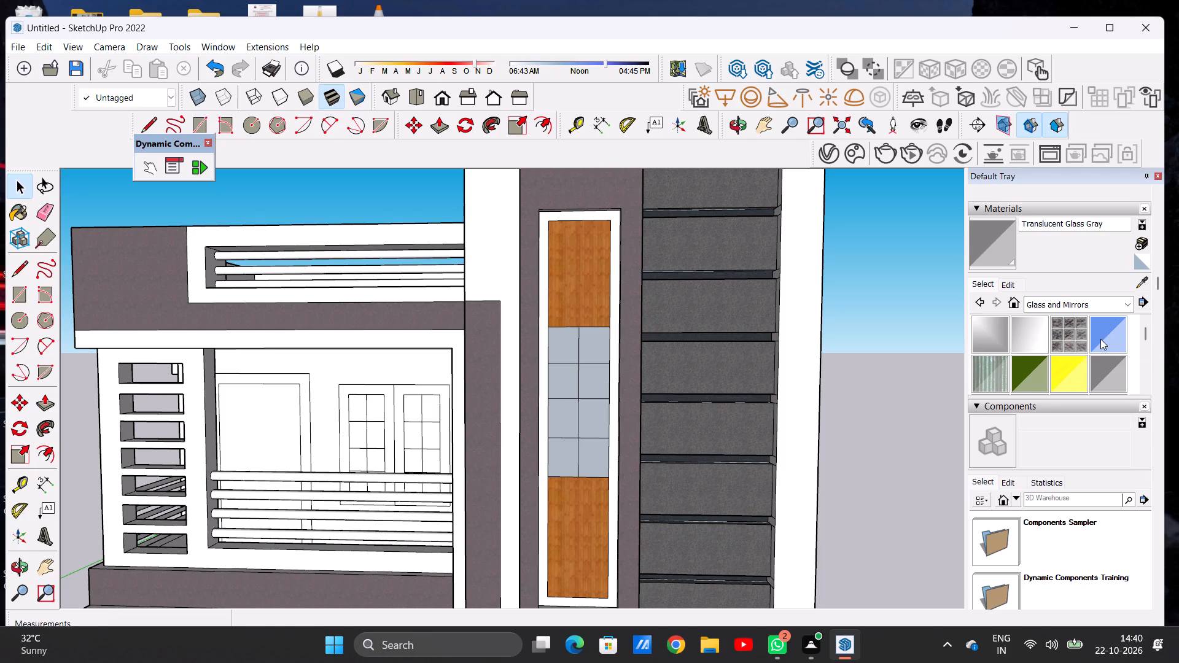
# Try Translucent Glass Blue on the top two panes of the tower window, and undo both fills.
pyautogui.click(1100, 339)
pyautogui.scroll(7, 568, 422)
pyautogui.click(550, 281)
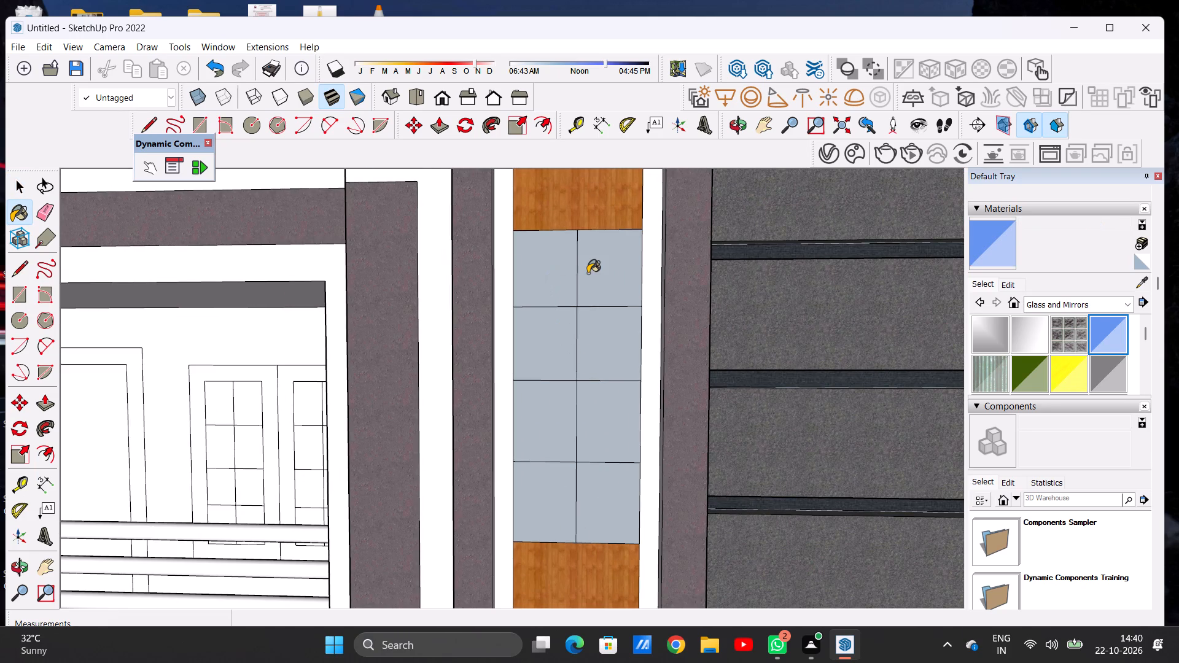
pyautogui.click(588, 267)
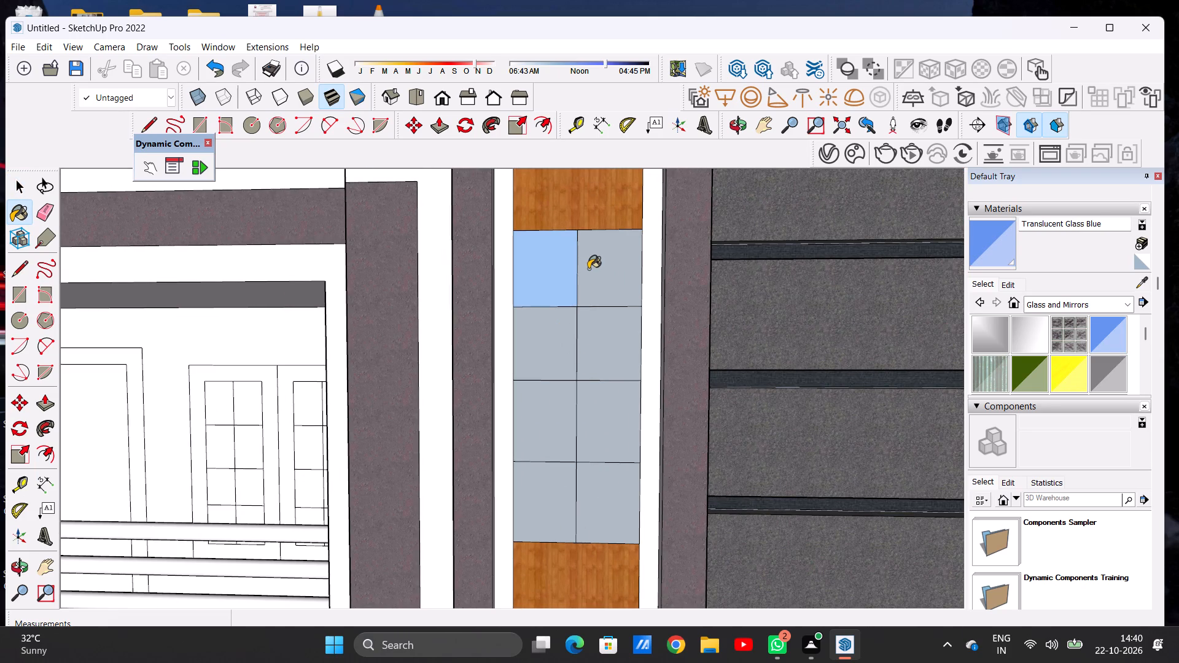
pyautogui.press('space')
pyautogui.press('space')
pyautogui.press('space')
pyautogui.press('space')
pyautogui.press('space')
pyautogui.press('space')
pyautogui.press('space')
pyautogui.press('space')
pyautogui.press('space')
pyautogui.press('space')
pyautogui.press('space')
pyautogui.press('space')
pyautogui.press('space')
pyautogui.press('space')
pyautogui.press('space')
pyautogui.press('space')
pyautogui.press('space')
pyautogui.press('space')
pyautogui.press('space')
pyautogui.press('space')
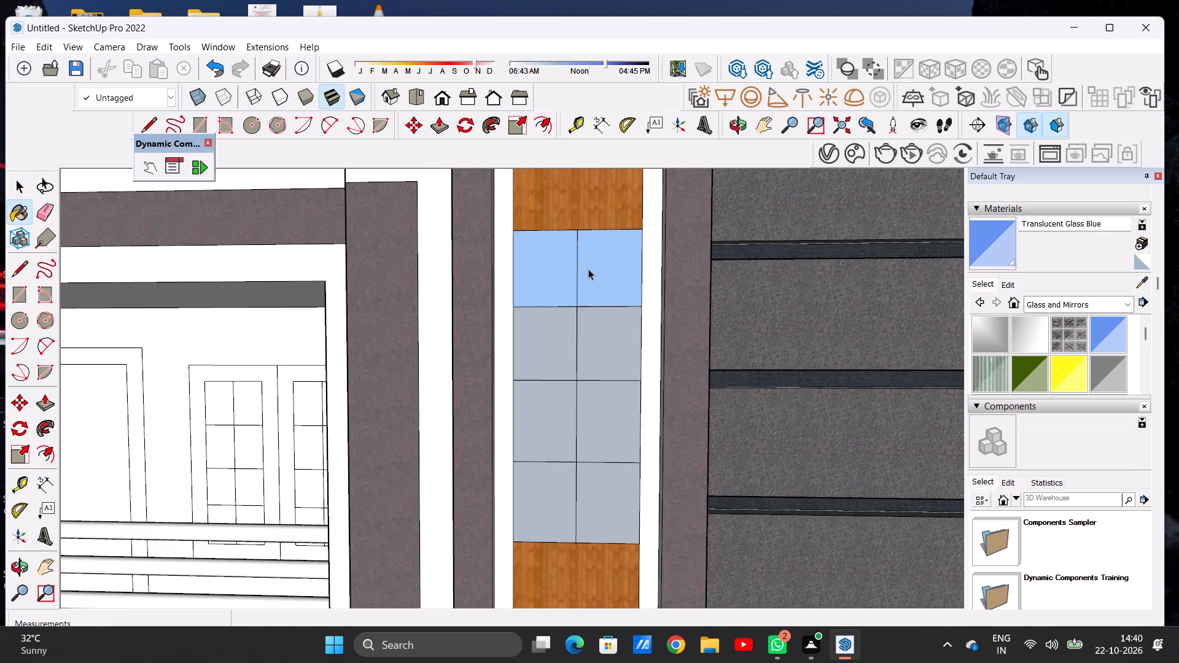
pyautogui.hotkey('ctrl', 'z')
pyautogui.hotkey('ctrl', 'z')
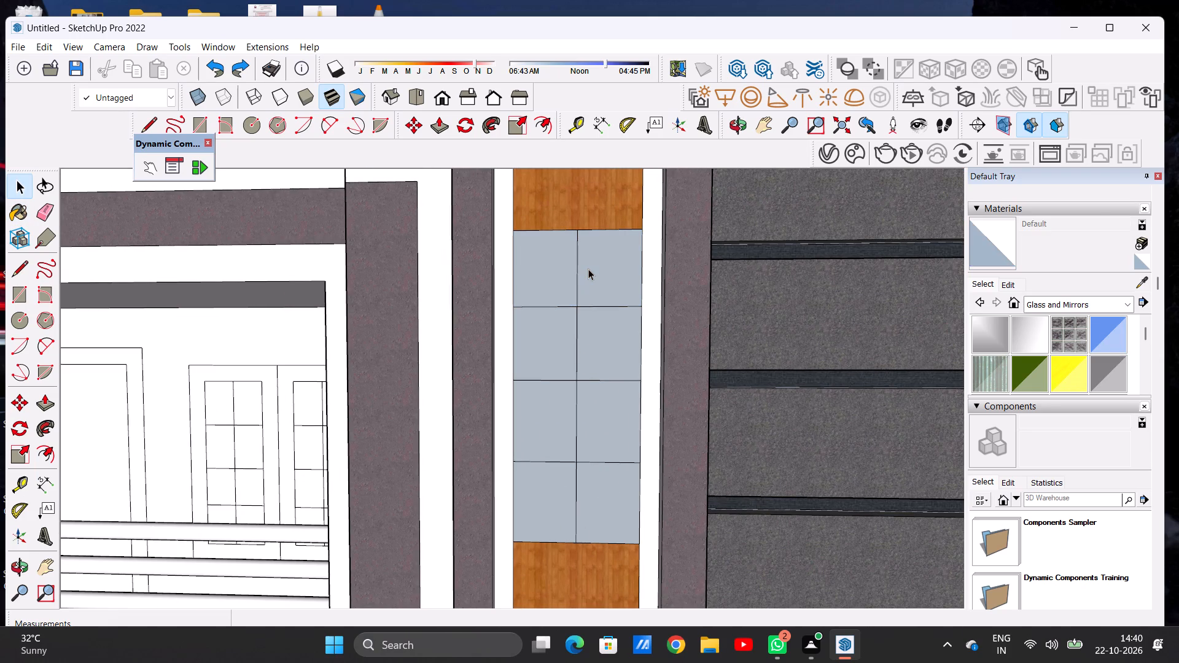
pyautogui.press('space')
# Examine the villa and the tall tower window with its surround from the front, both sides and up close.
pyautogui.scroll(-18, 615, 322)
pyautogui.moveTo(569, 328); pyautogui.dragTo(382, 334, button='middle')
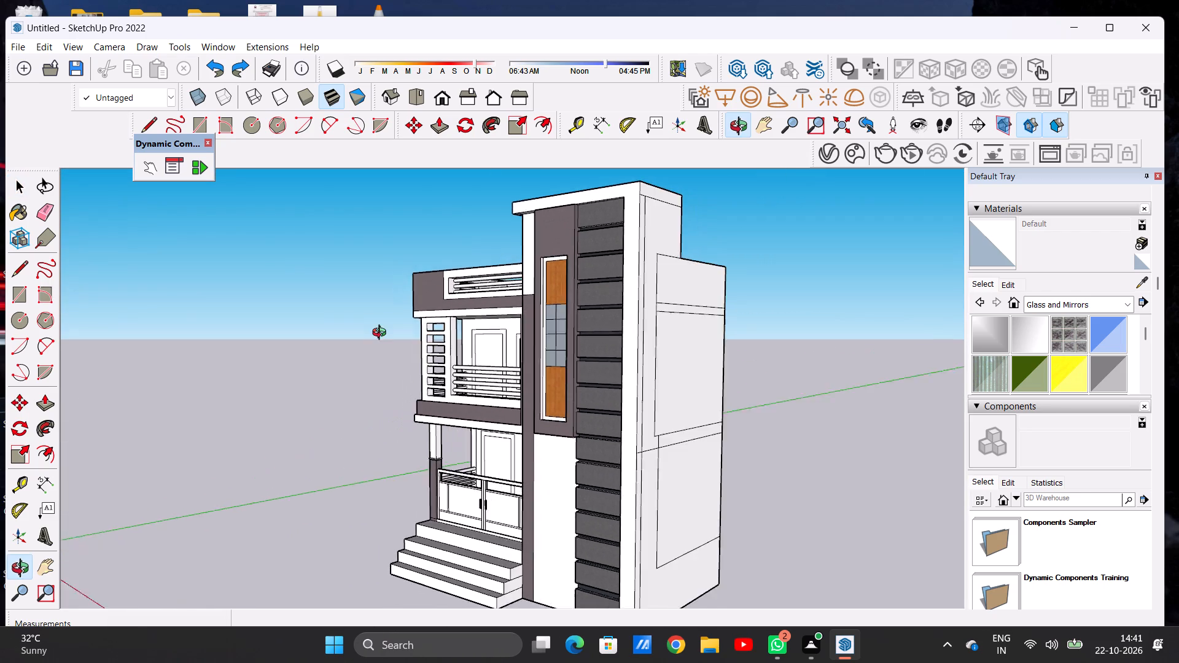
pyautogui.moveTo(382, 334); pyautogui.dragTo(590, 338, button='middle')
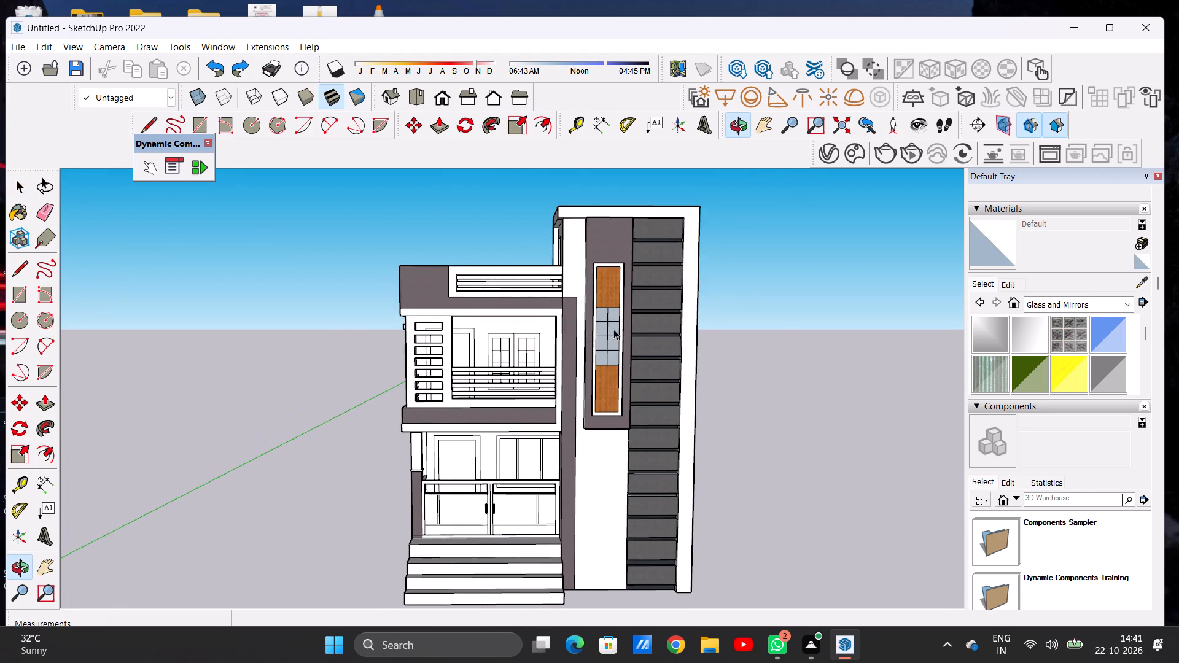
pyautogui.scroll(20, 615, 328)
pyautogui.moveTo(547, 324); pyautogui.dragTo(542, 325, button='middle')
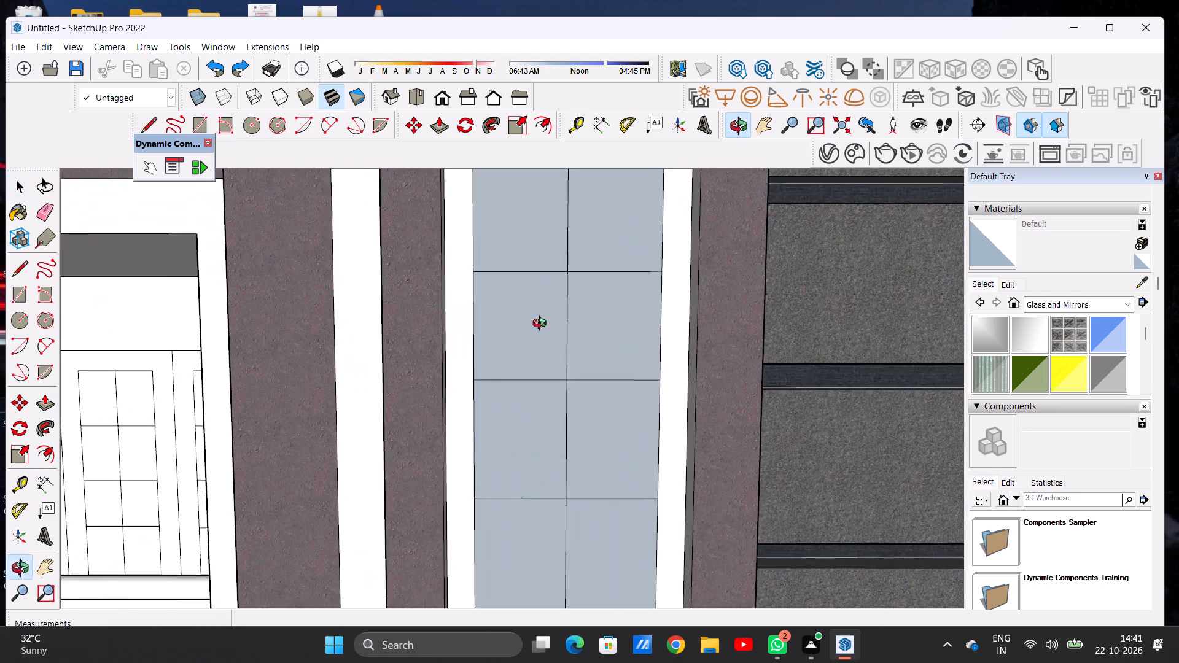
pyautogui.moveTo(542, 325); pyautogui.dragTo(540, 326, button='middle')
pyautogui.moveTo(538, 328); pyautogui.dragTo(478, 387, button='middle')
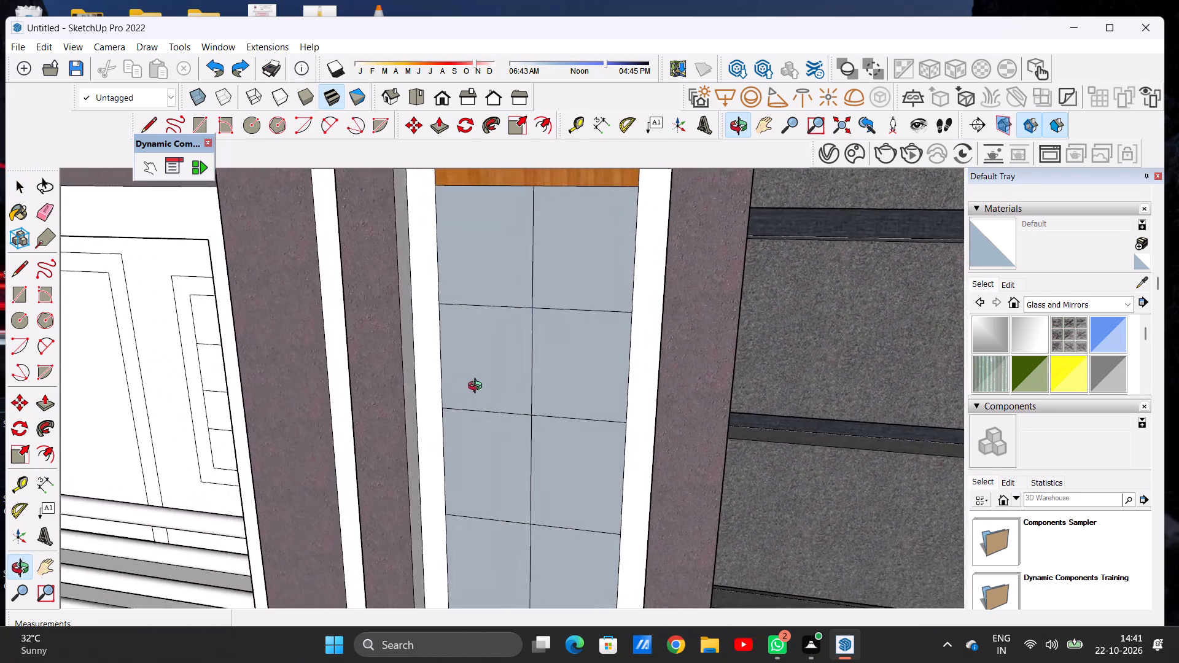
pyautogui.moveTo(478, 387); pyautogui.dragTo(507, 390, button='middle')
pyautogui.scroll(-7, 490, 320)
pyautogui.scroll(1, 497, 314)
pyautogui.scroll(-10, 497, 314)
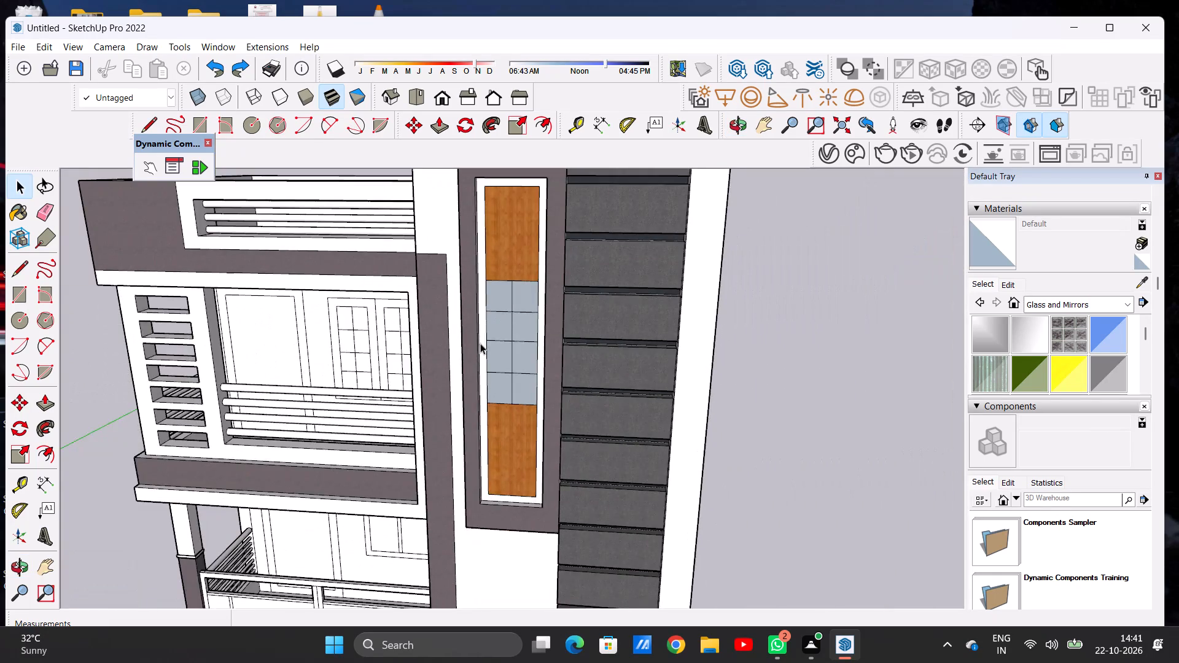
pyautogui.moveTo(502, 347); pyautogui.dragTo(700, 342, button='middle')
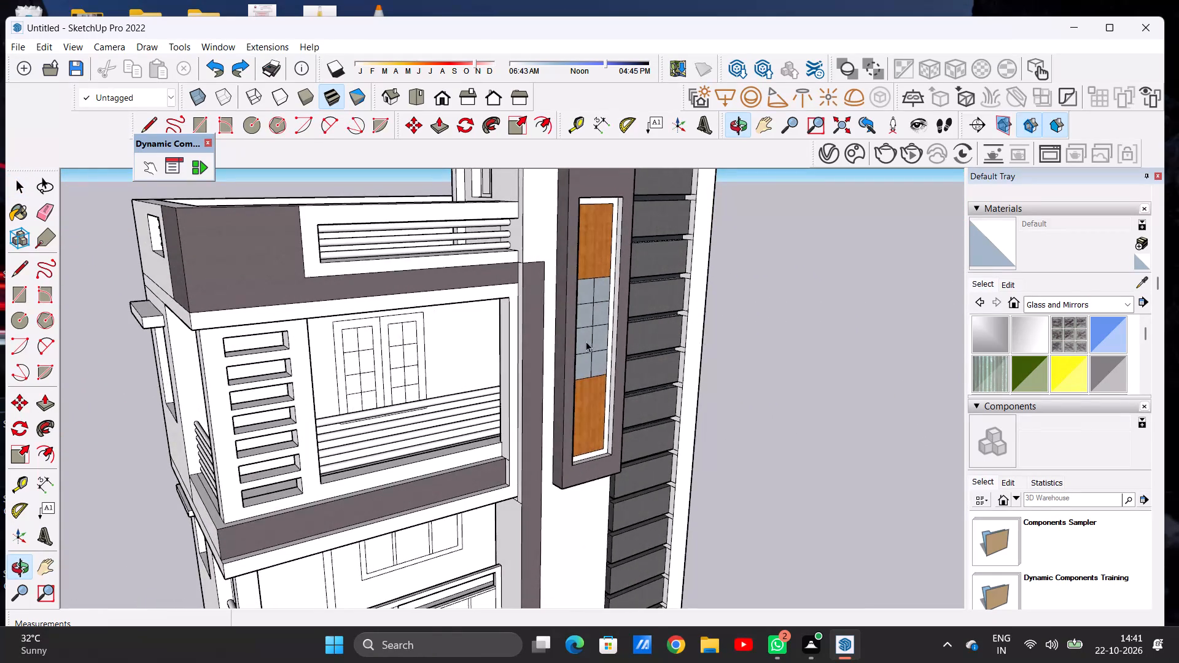
pyautogui.scroll(13, 626, 337)
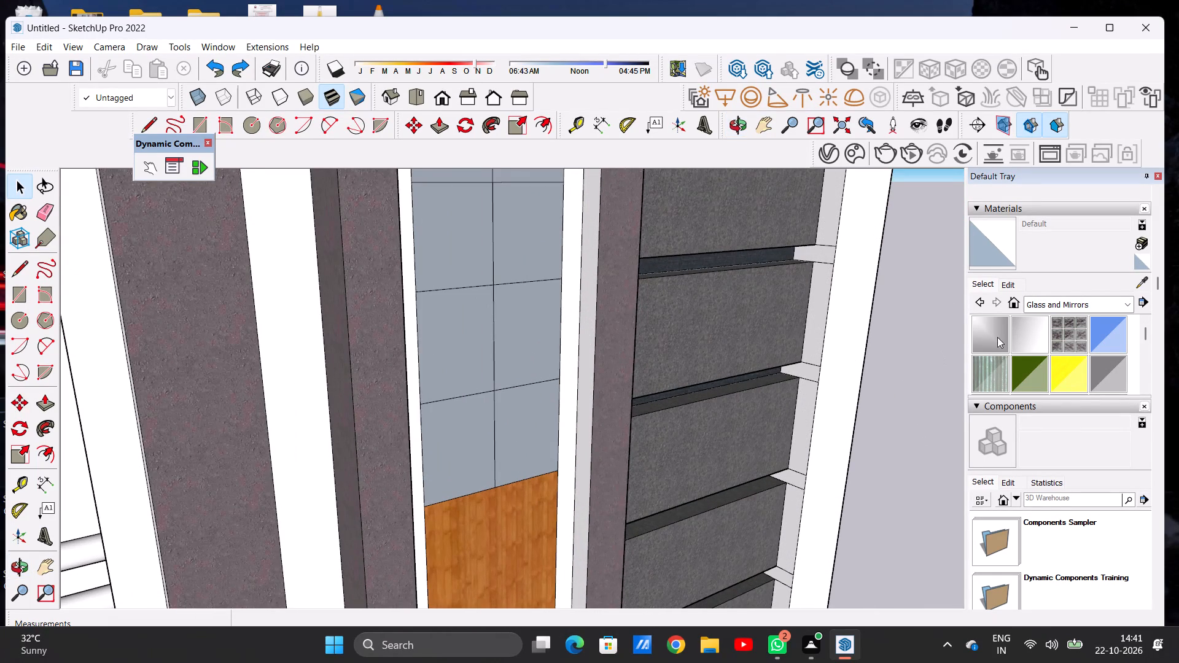
# Paint both side reveals of the tall tower window's recess with Formica Speckled Grey from Synthetic Surfaces.
pyautogui.click(1046, 302)
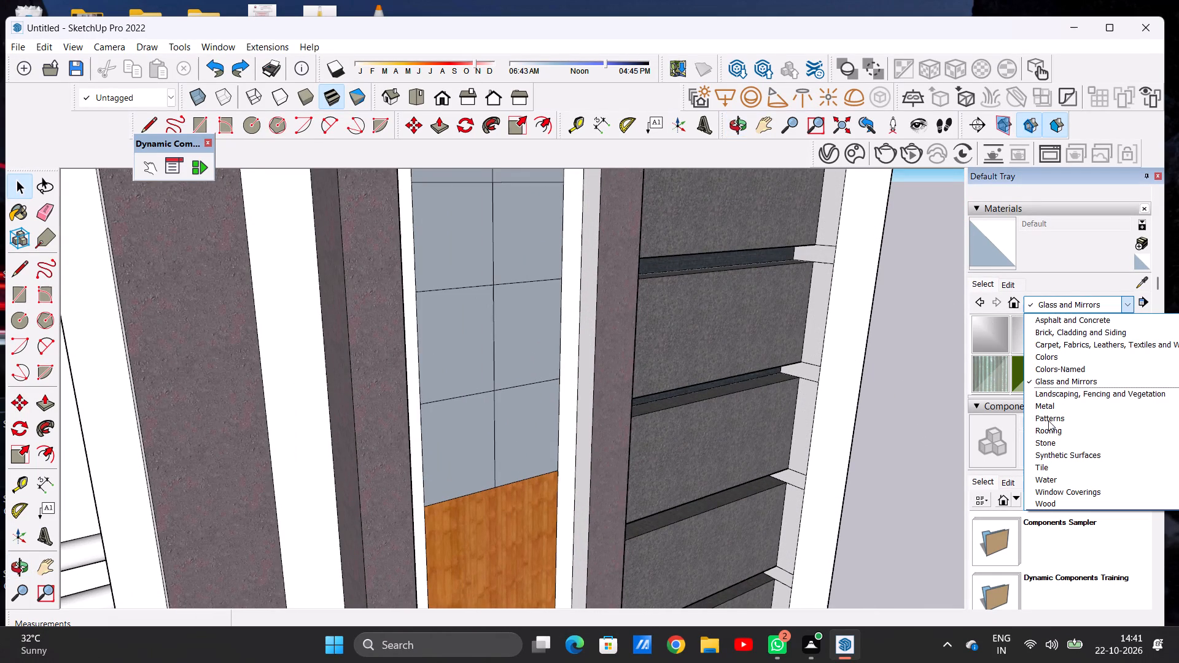
pyautogui.click(1051, 454)
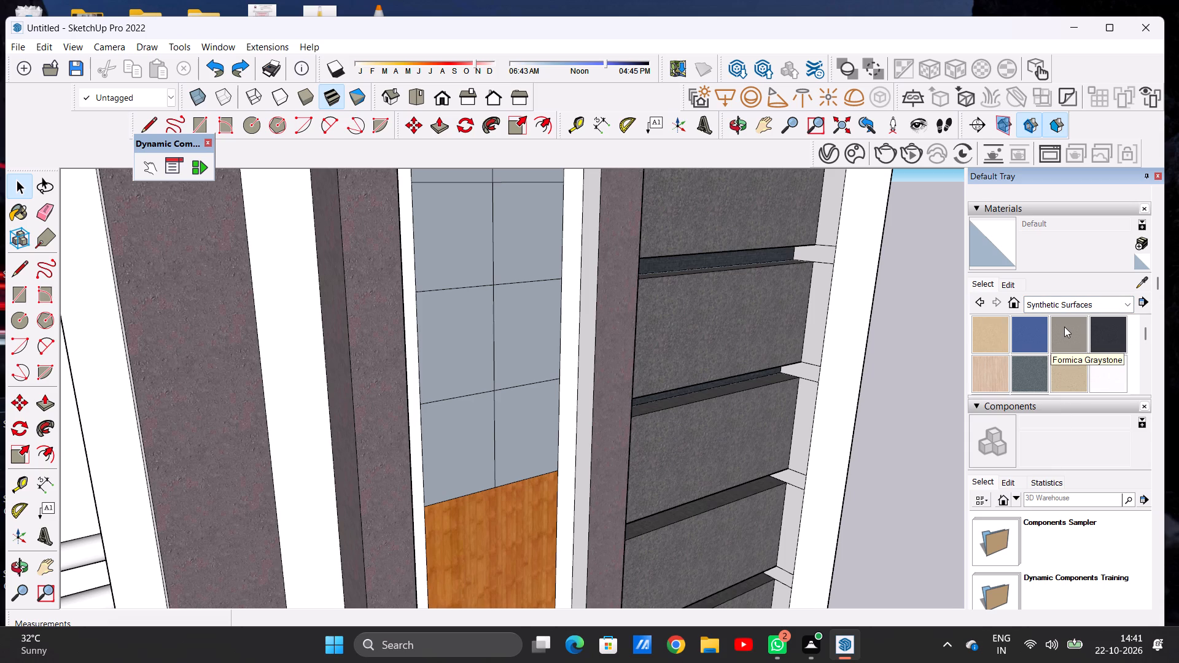
pyautogui.click(1064, 327)
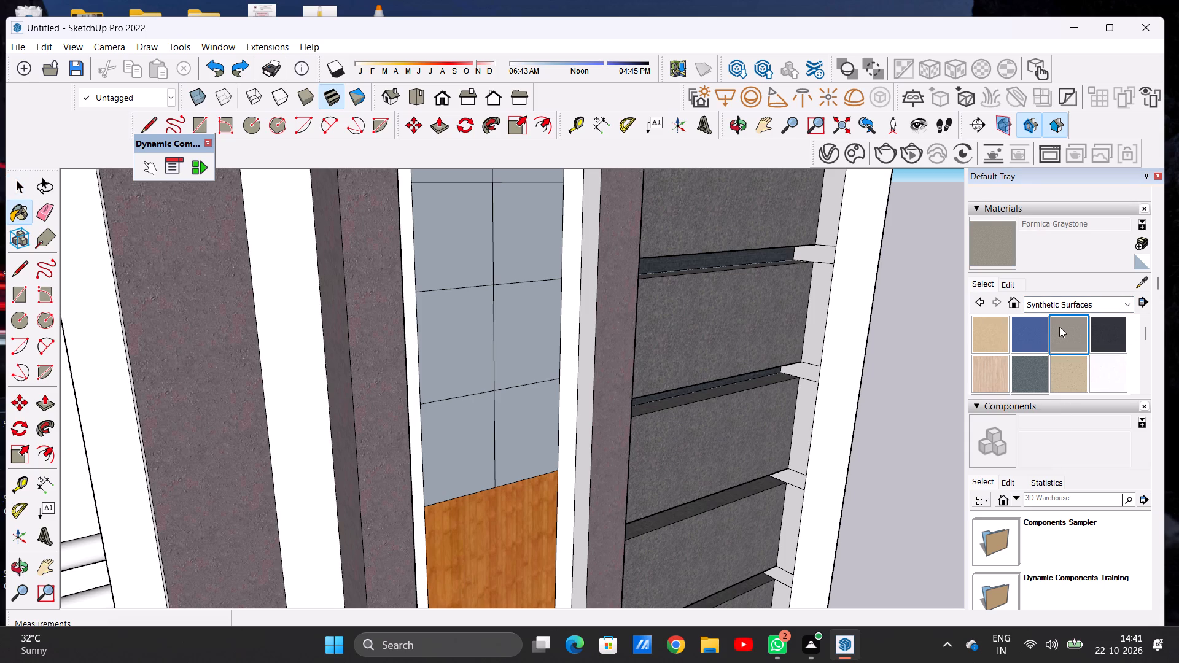
pyautogui.click(1032, 377)
pyautogui.scroll(-6, 572, 390)
pyautogui.scroll(6, 577, 368)
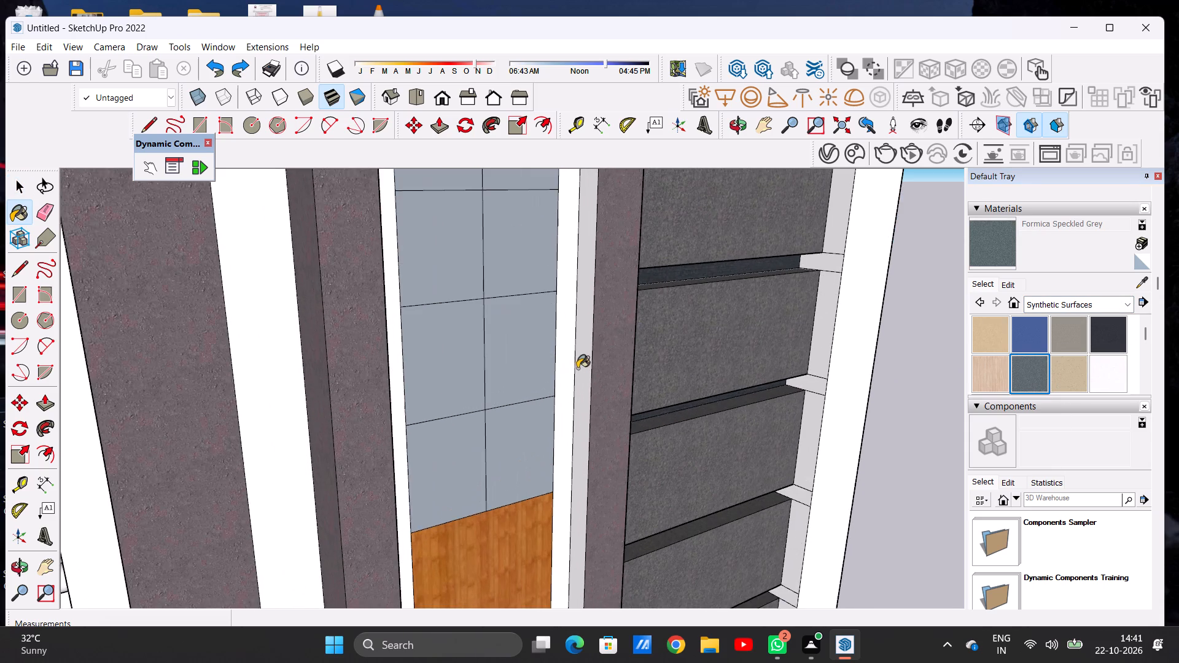
pyautogui.moveTo(563, 396); pyautogui.dragTo(646, 389, button='middle')
pyautogui.scroll(7, 622, 398)
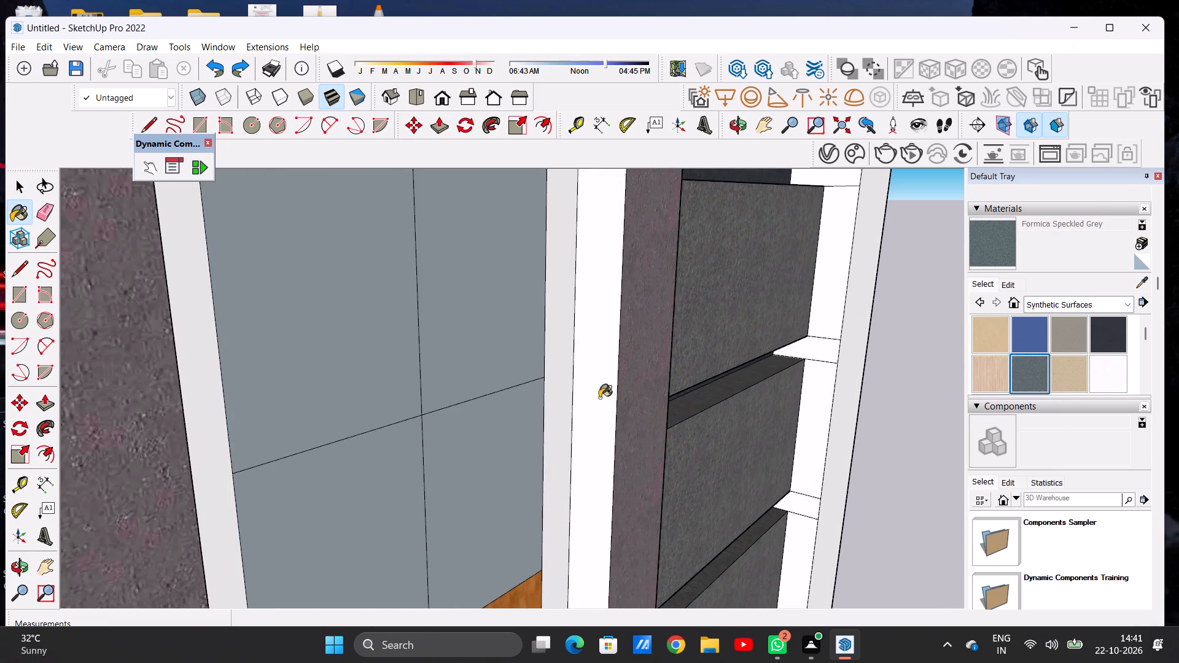
pyautogui.click(599, 398)
pyautogui.scroll(-19, 548, 419)
pyautogui.moveTo(546, 423); pyautogui.dragTo(300, 400, button='middle')
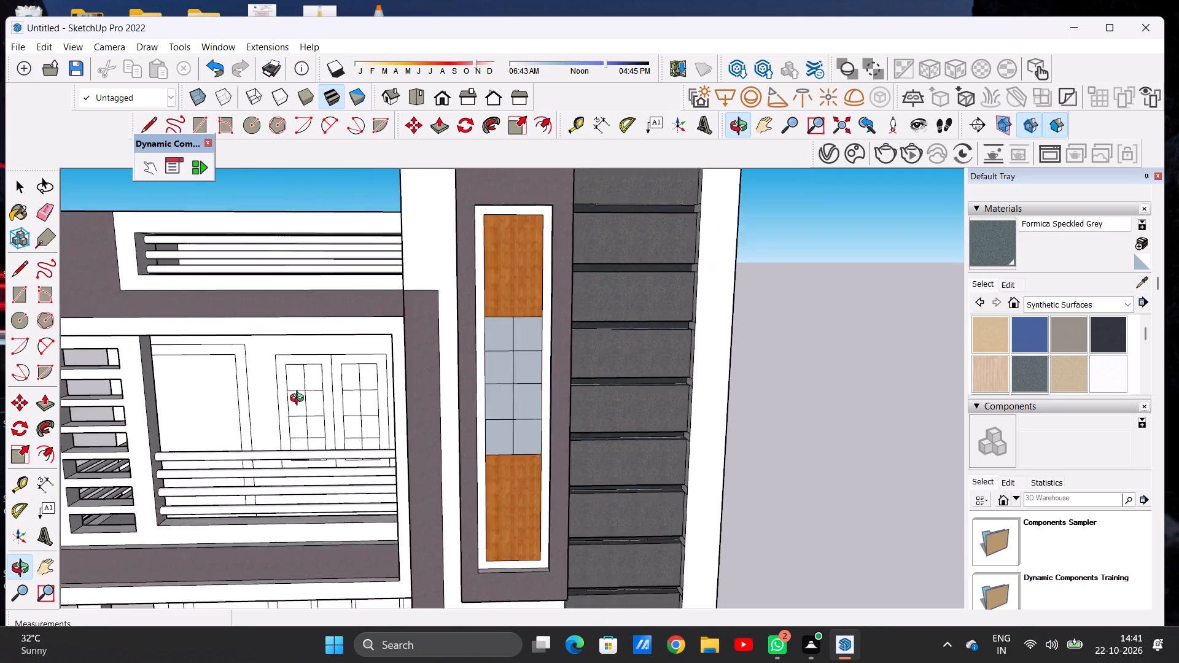
pyautogui.moveTo(300, 400); pyautogui.dragTo(146, 408, button='middle')
pyautogui.scroll(6, 449, 233)
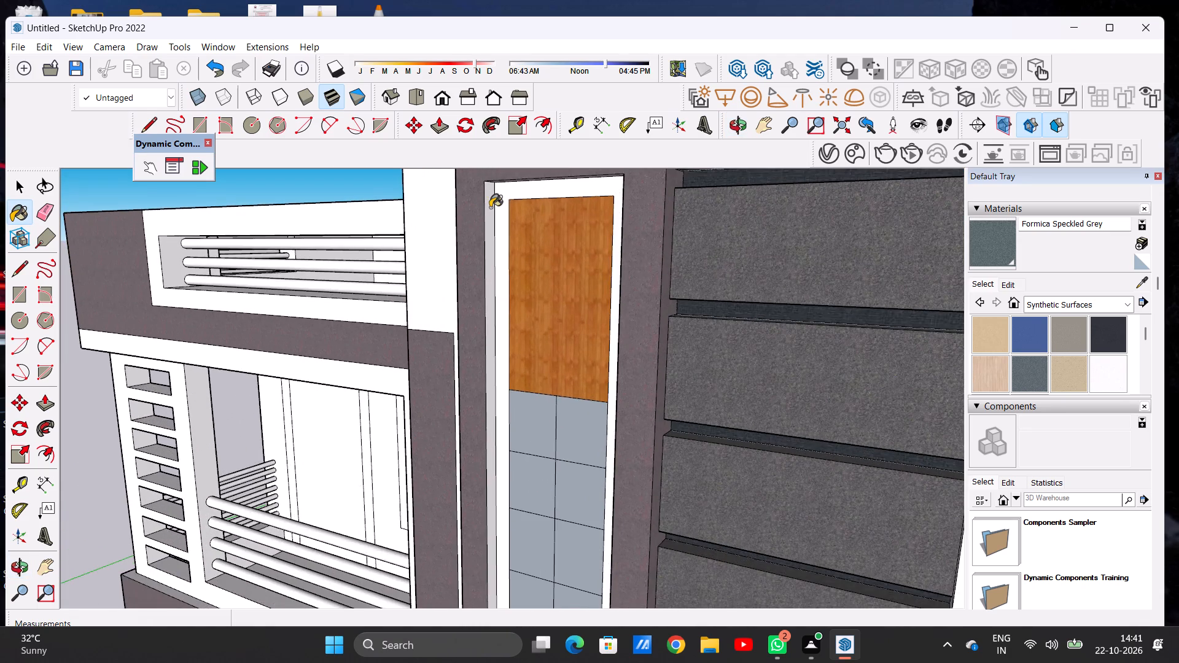
pyautogui.scroll(6, 490, 206)
pyautogui.click(490, 207)
pyautogui.scroll(-11, 433, 325)
# Paint the top and bottom reveals of the tall tower window's recess with Formica Speckled Grey.
pyautogui.moveTo(489, 328); pyautogui.dragTo(487, 236, button='middle')
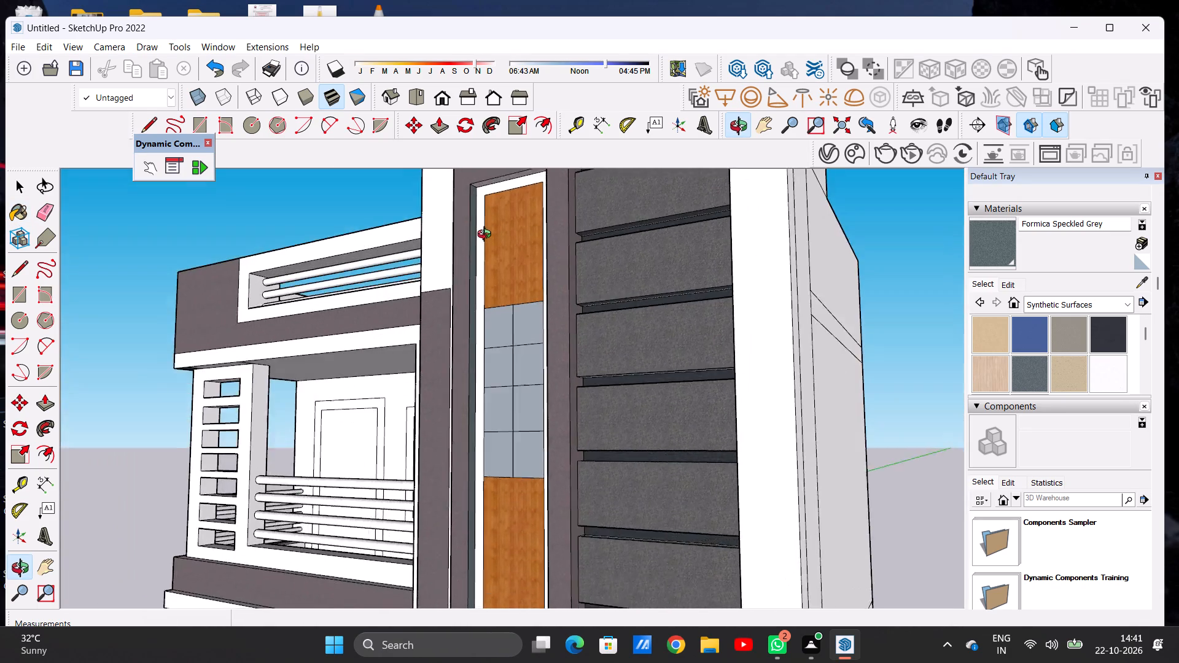
pyautogui.moveTo(487, 236); pyautogui.dragTo(499, 327, button='middle')
pyautogui.scroll(-6, 438, 365)
pyautogui.scroll(8, 505, 304)
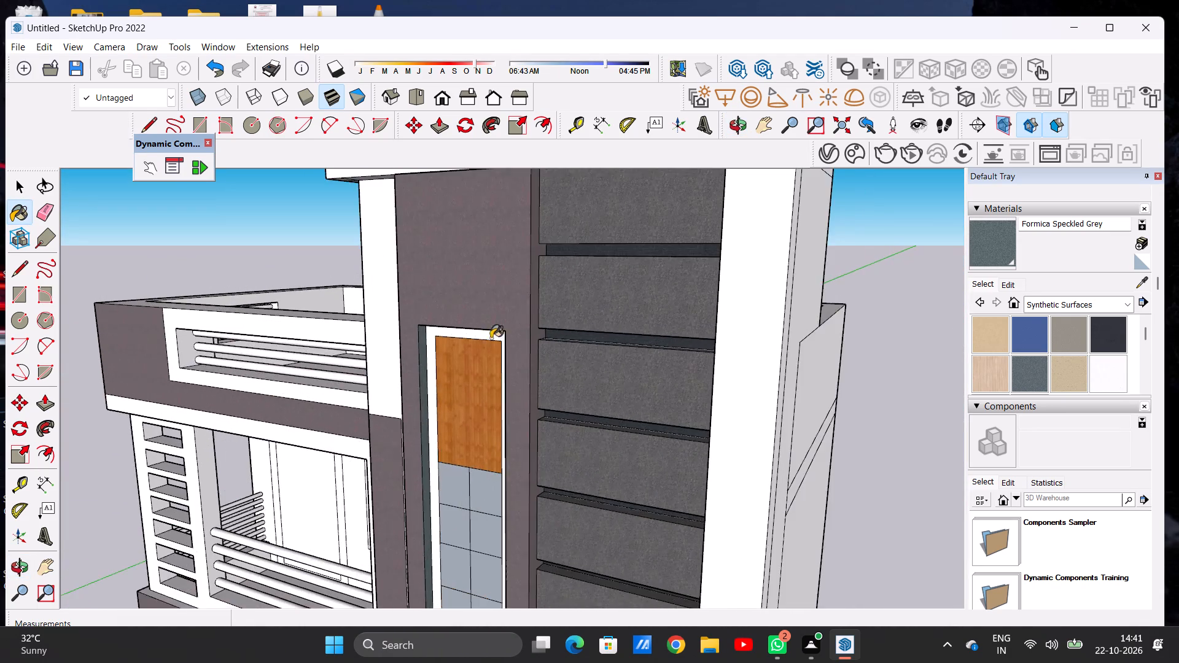
pyautogui.moveTo(488, 343); pyautogui.dragTo(490, 242, button='middle')
pyautogui.scroll(14, 435, 225)
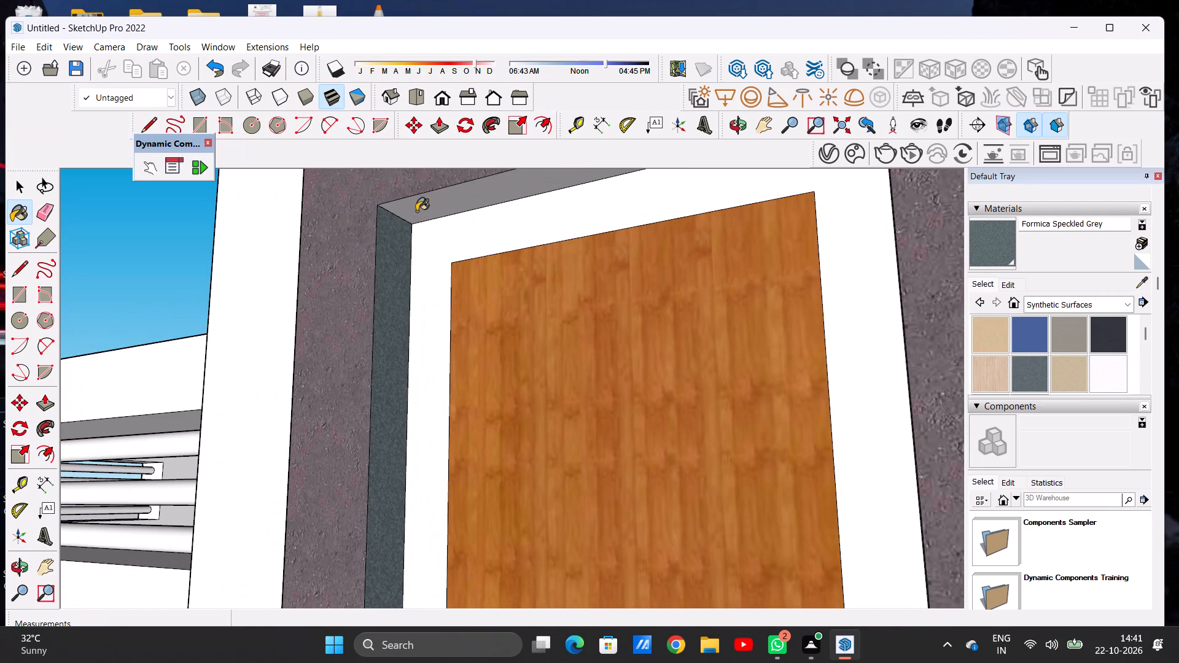
pyautogui.click(416, 211)
pyautogui.scroll(-20, 378, 302)
pyautogui.scroll(-4, 378, 302)
pyautogui.moveTo(410, 461); pyautogui.dragTo(453, 646, button='middle')
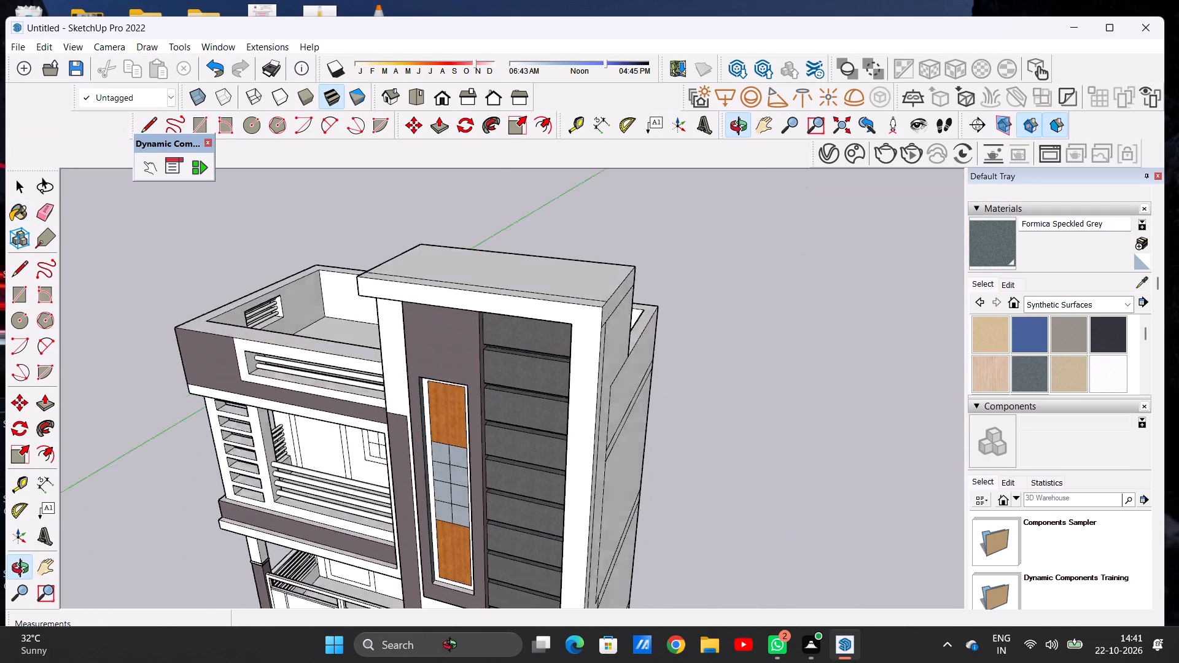
pyautogui.moveTo(453, 646); pyautogui.dragTo(456, 657, button='middle')
pyautogui.scroll(-9, 397, 382)
pyautogui.scroll(8, 432, 543)
pyautogui.scroll(5, 423, 396)
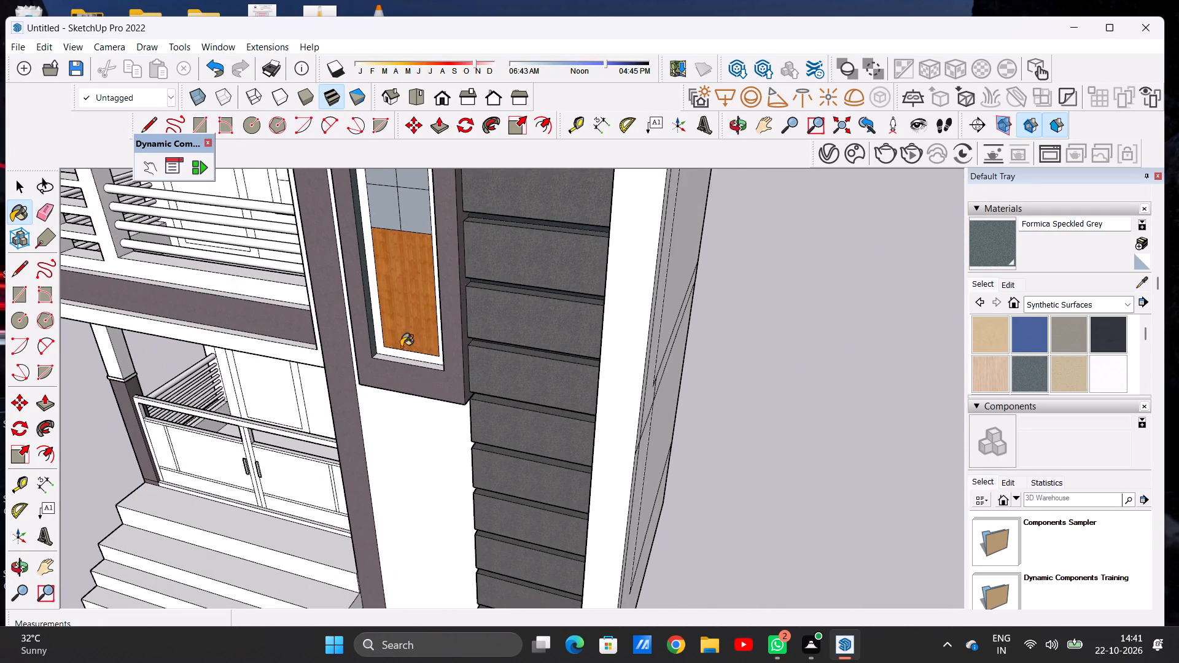
pyautogui.moveTo(401, 347); pyautogui.dragTo(403, 381, button='middle')
pyautogui.scroll(12, 405, 387)
pyautogui.click(409, 402)
pyautogui.scroll(-19, 409, 404)
pyautogui.press('space')
# Examine the whole front elevation from afar and closer in, comparing the tower window finishes with the unpainted balconies.
pyautogui.scroll(-6, 440, 388)
pyautogui.scroll(1, 440, 388)
pyautogui.scroll(-10, 440, 388)
pyautogui.moveTo(388, 425); pyautogui.dragTo(493, 363, button='middle')
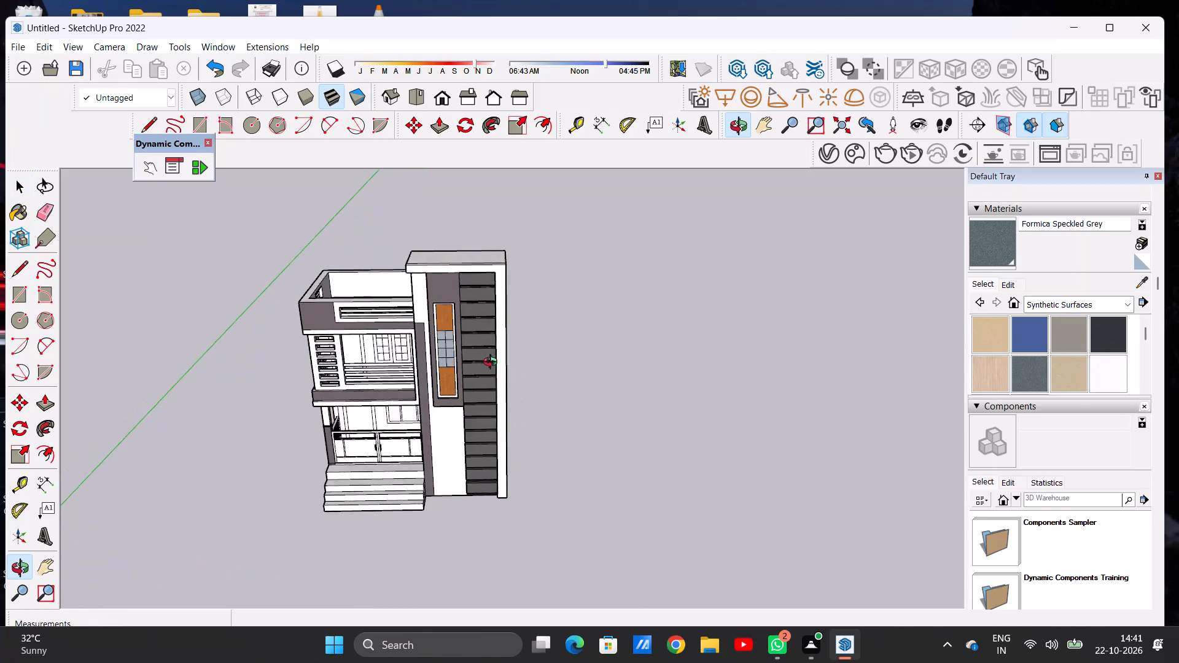
pyautogui.moveTo(493, 363); pyautogui.dragTo(507, 311, button='middle')
pyautogui.scroll(-6, 497, 356)
pyautogui.scroll(6, 470, 396)
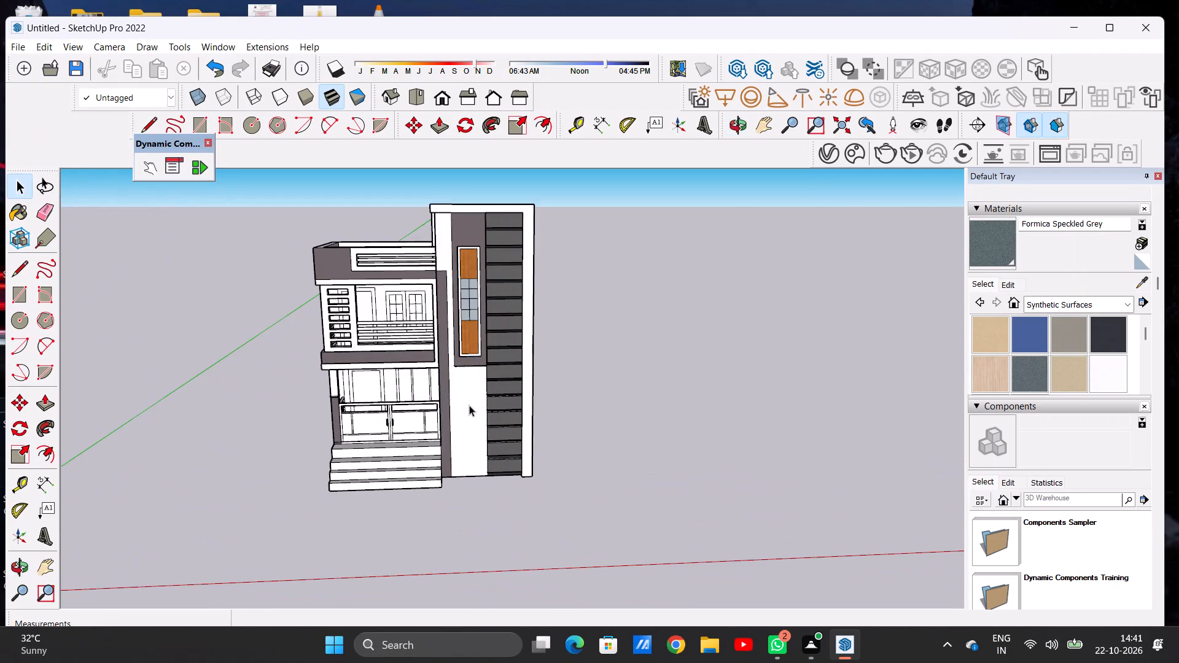
pyautogui.moveTo(469, 405); pyautogui.dragTo(459, 384, button='middle')
pyautogui.scroll(-7, 459, 384)
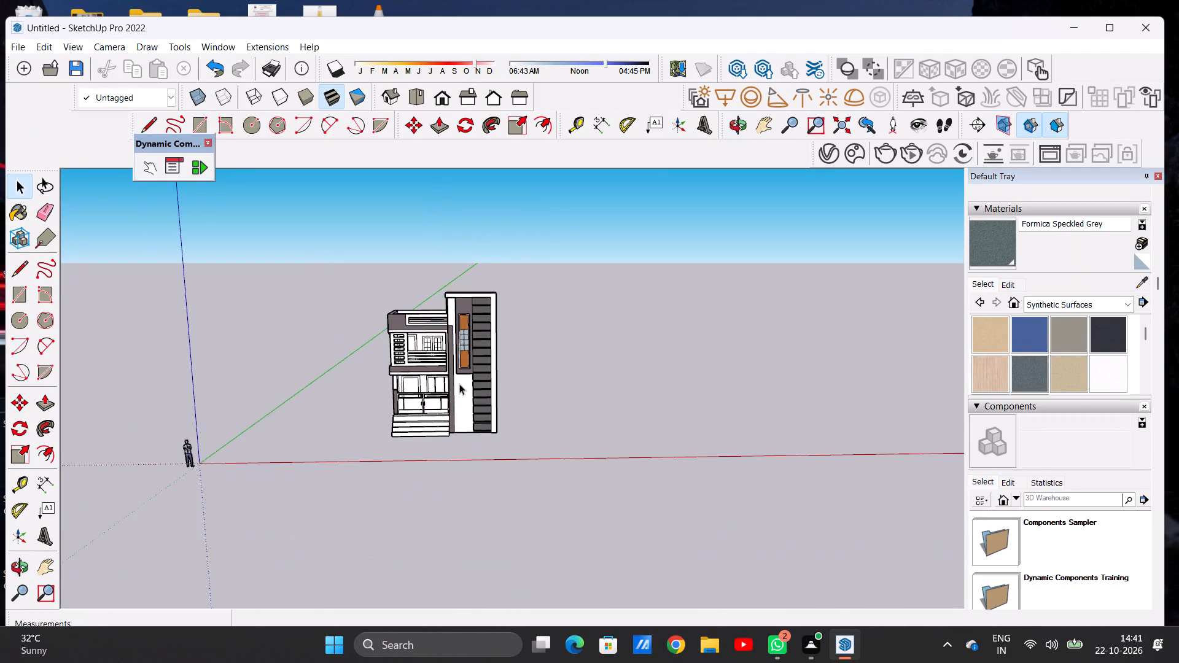
pyautogui.scroll(-1, 459, 384)
pyautogui.scroll(11, 459, 384)
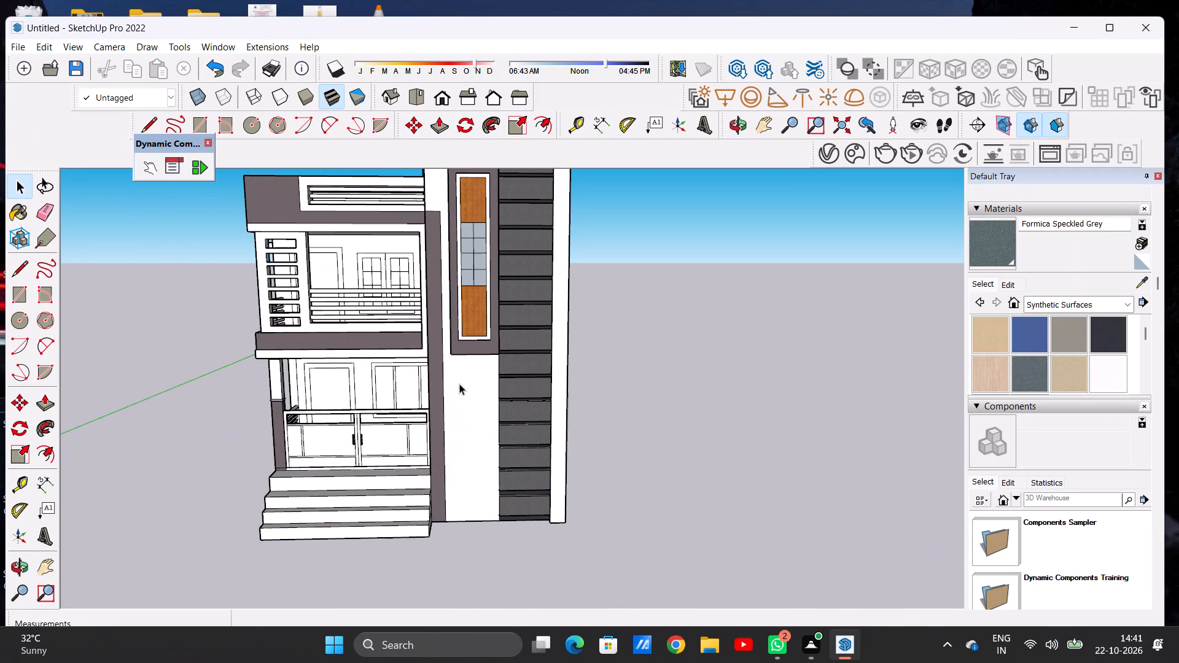
pyautogui.scroll(7, 459, 384)
pyautogui.scroll(-9, 459, 384)
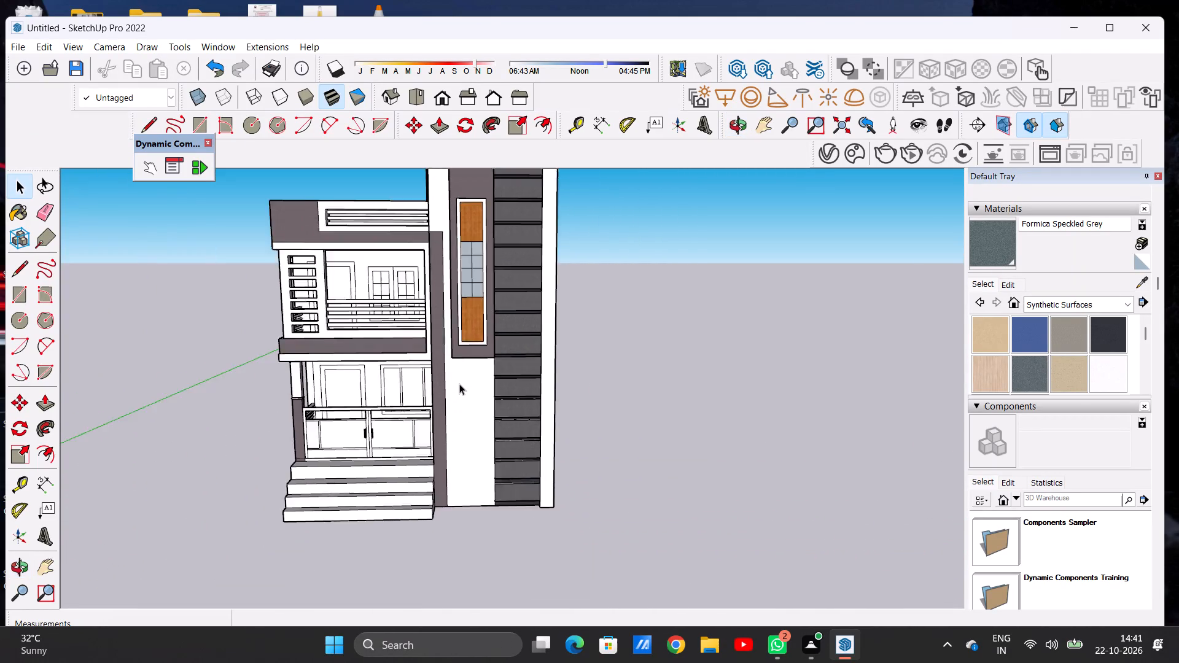
pyautogui.scroll(1, 459, 384)
pyautogui.scroll(-16, 459, 384)
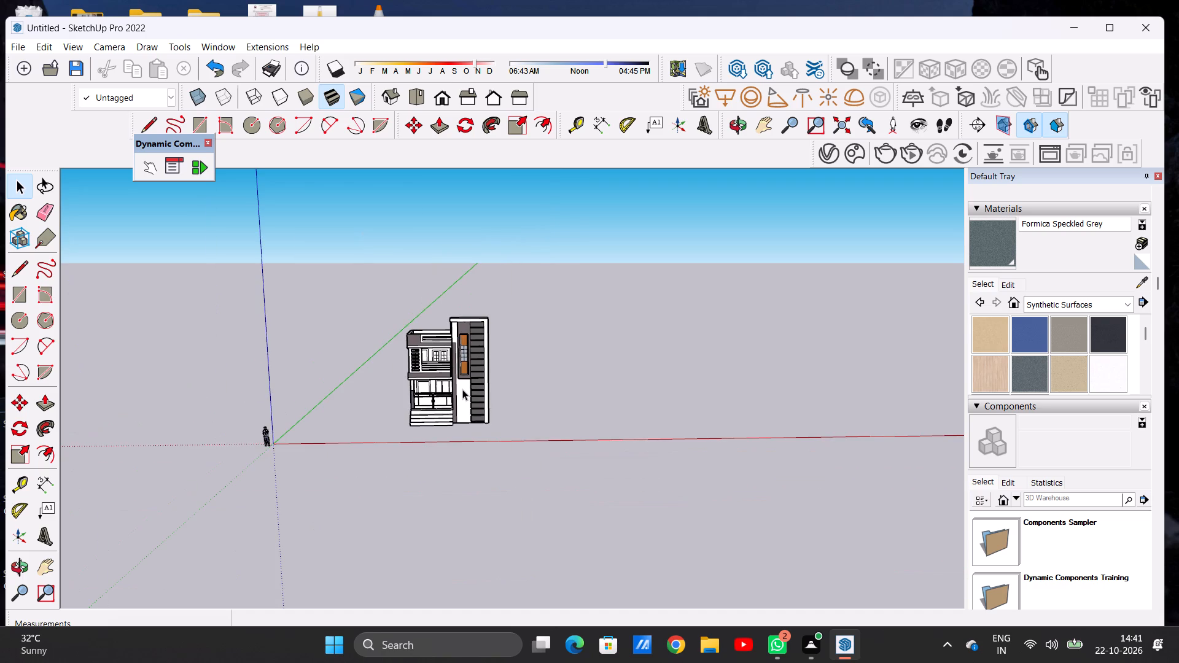
pyautogui.scroll(-4, 462, 389)
pyautogui.scroll(7, 462, 384)
pyautogui.scroll(6, 410, 409)
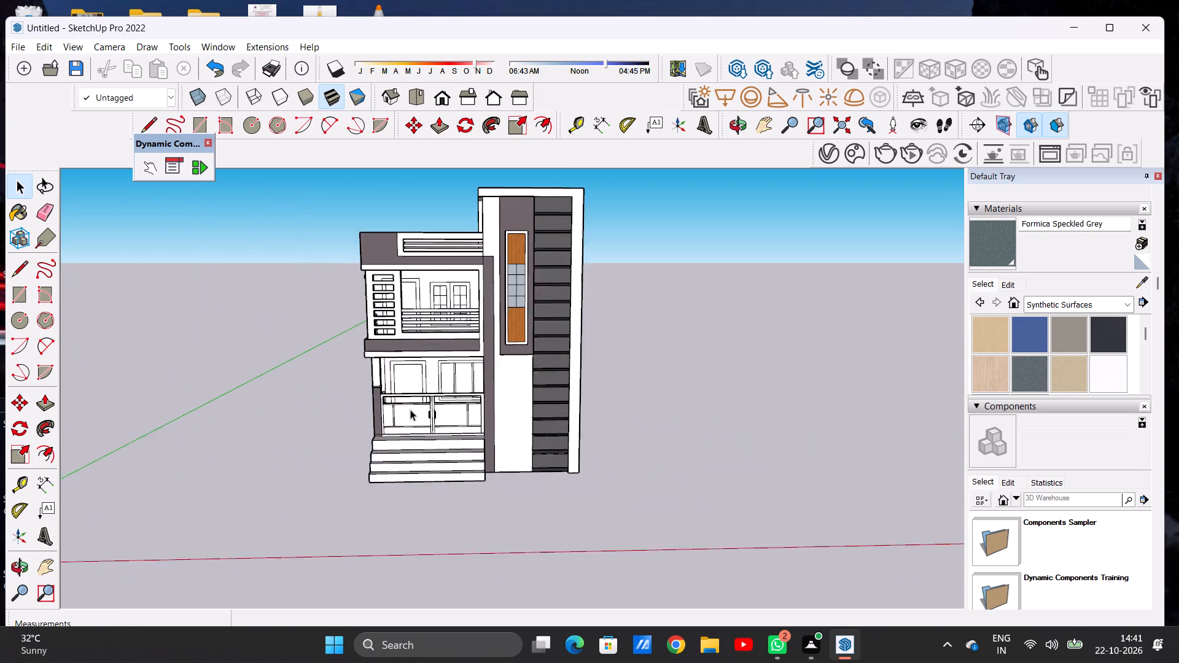
pyautogui.scroll(1, 410, 409)
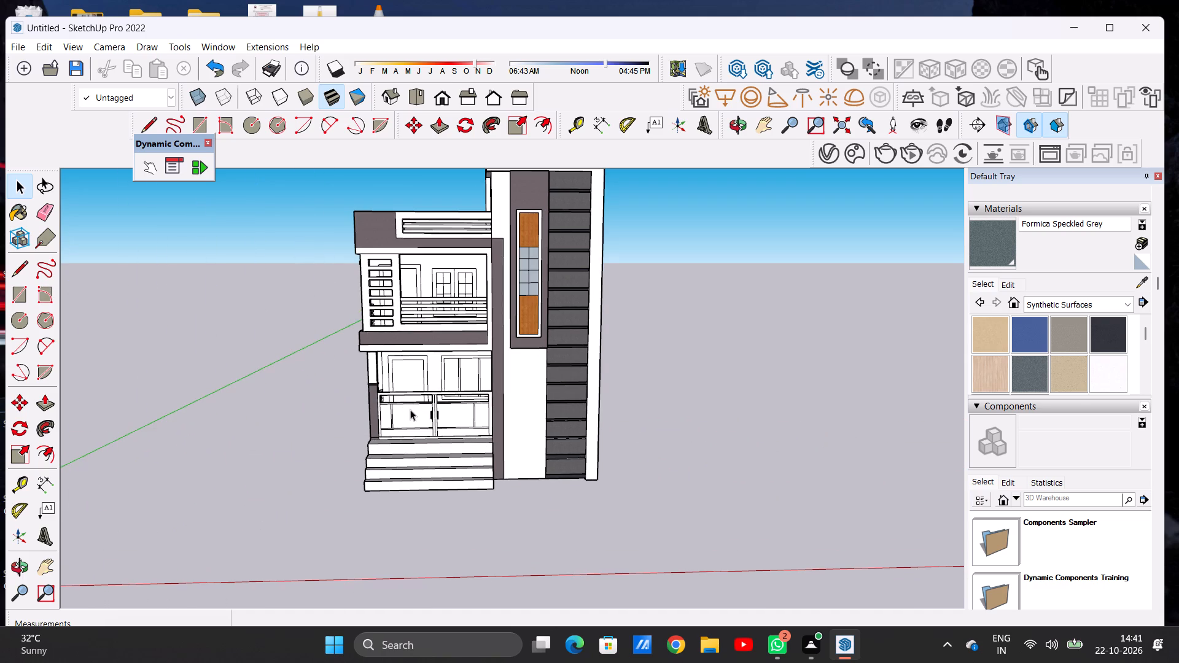
pyautogui.scroll(8, 471, 456)
pyautogui.scroll(-9, 458, 467)
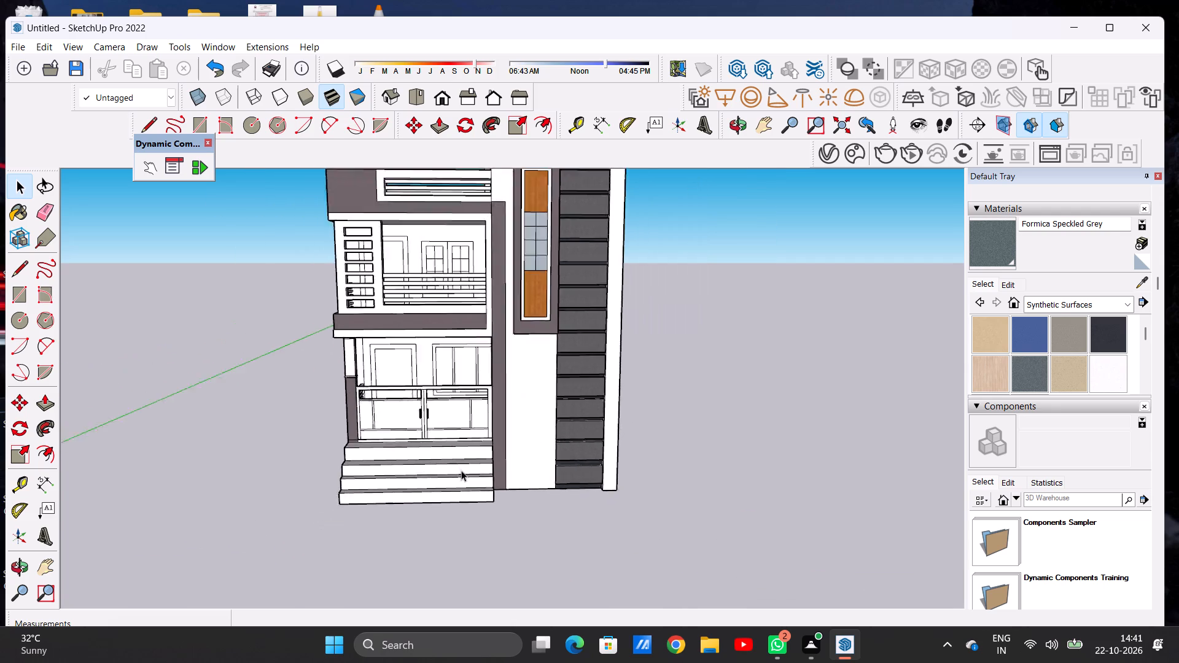
pyautogui.scroll(-2, 461, 470)
# Paint the four front railing bars of the upper-floor balcony with Terrazzo Tile Light from Synthetic Surfaces.
pyautogui.scroll(12, 413, 351)
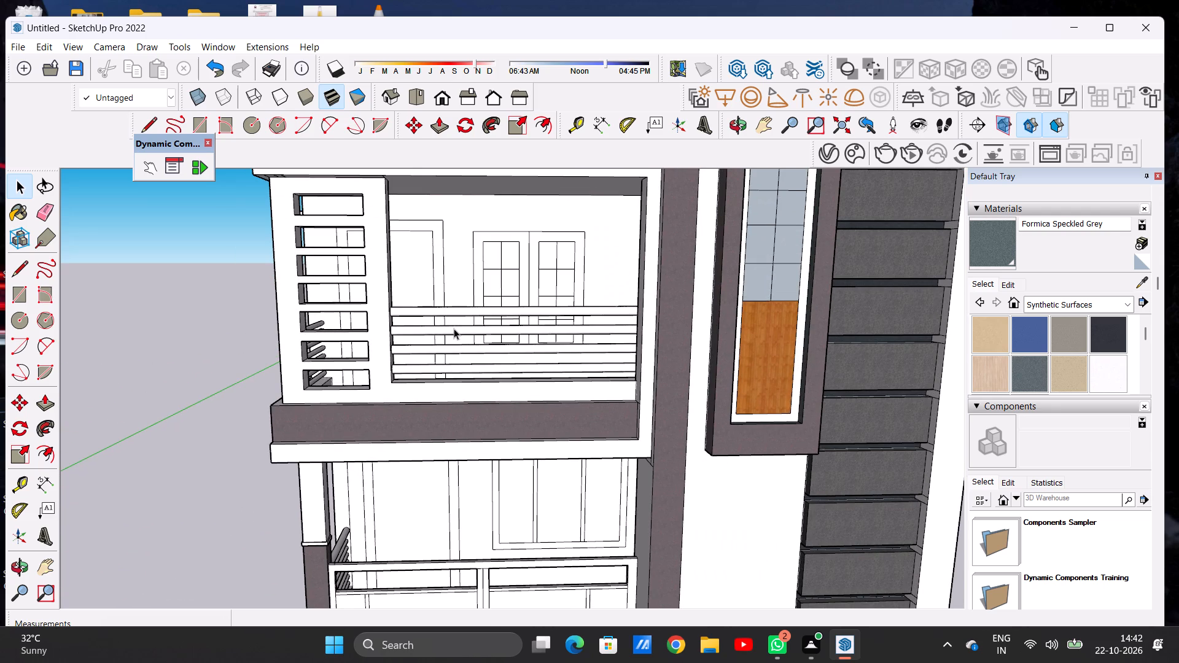
pyautogui.scroll(2, 459, 328)
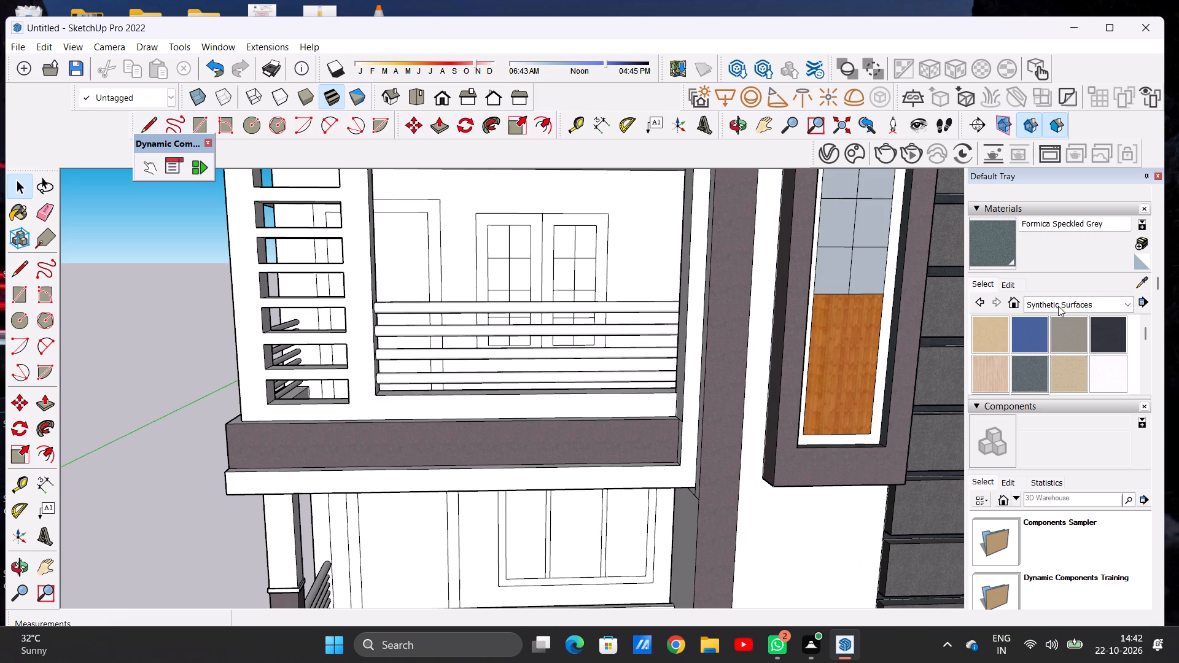
pyautogui.click(1044, 306)
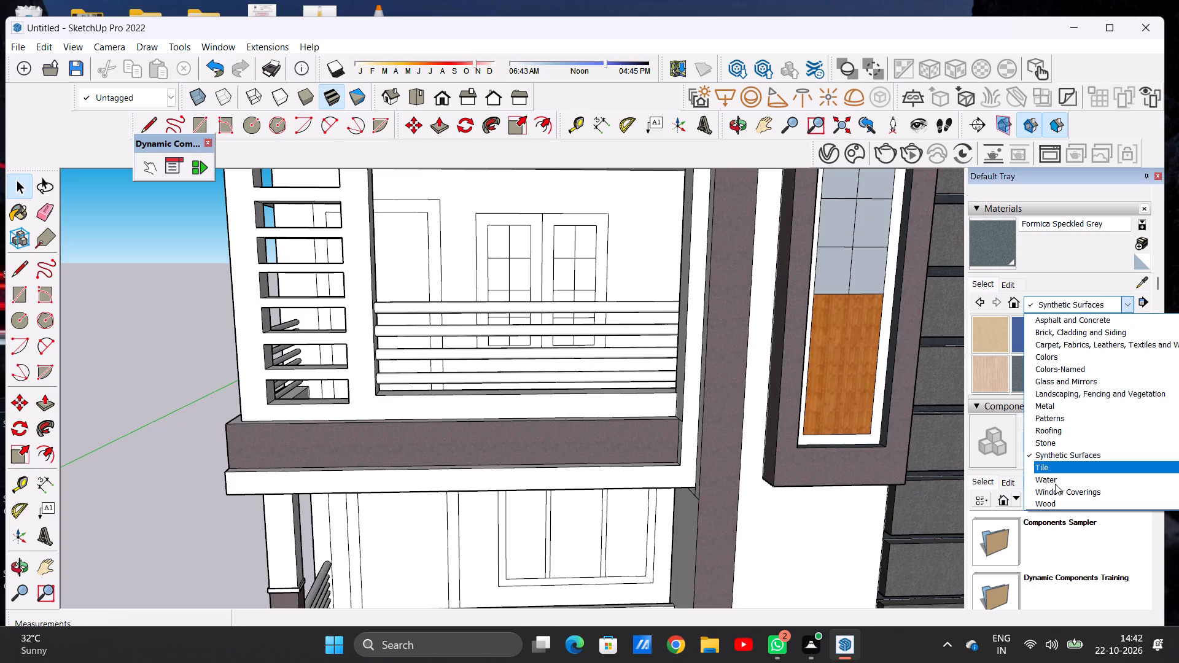
pyautogui.click(1069, 457)
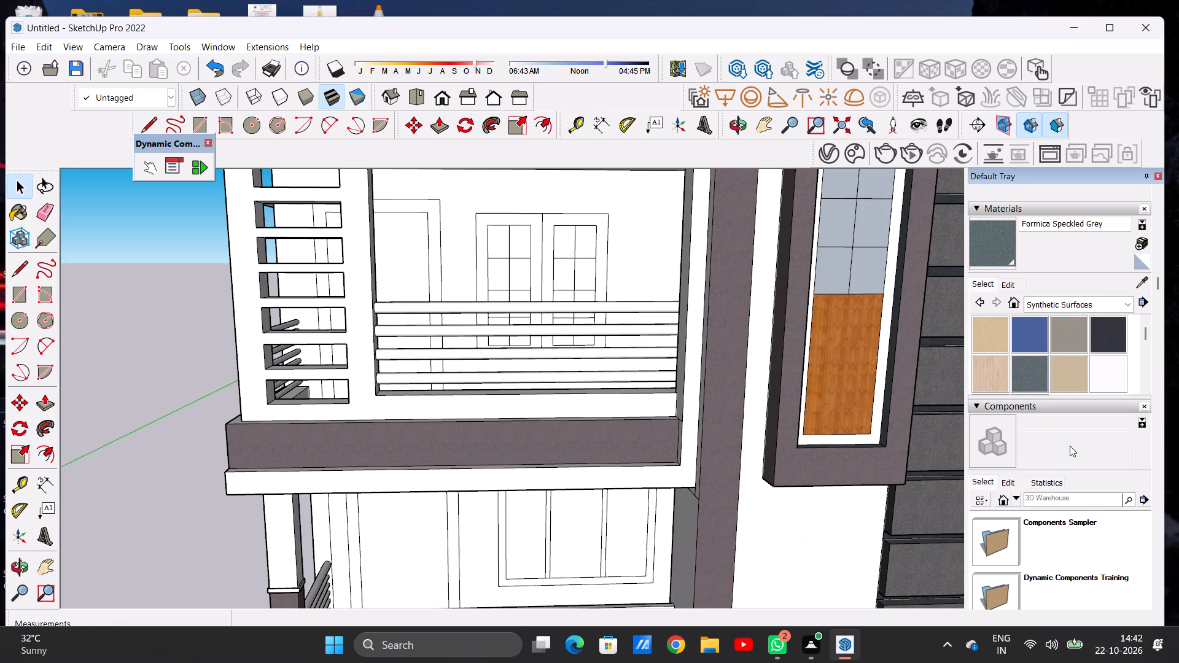
pyautogui.scroll(-1, 1060, 359)
pyautogui.click(1022, 344)
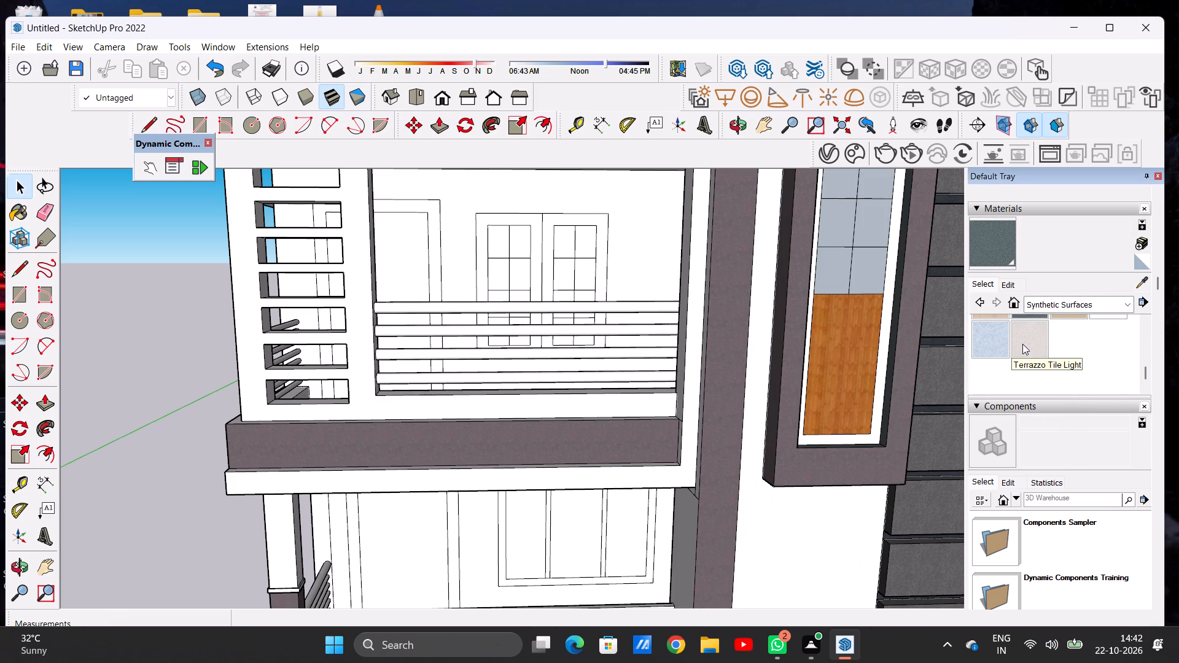
pyautogui.scroll(7, 421, 312)
pyautogui.scroll(6, 368, 303)
pyautogui.click(368, 303)
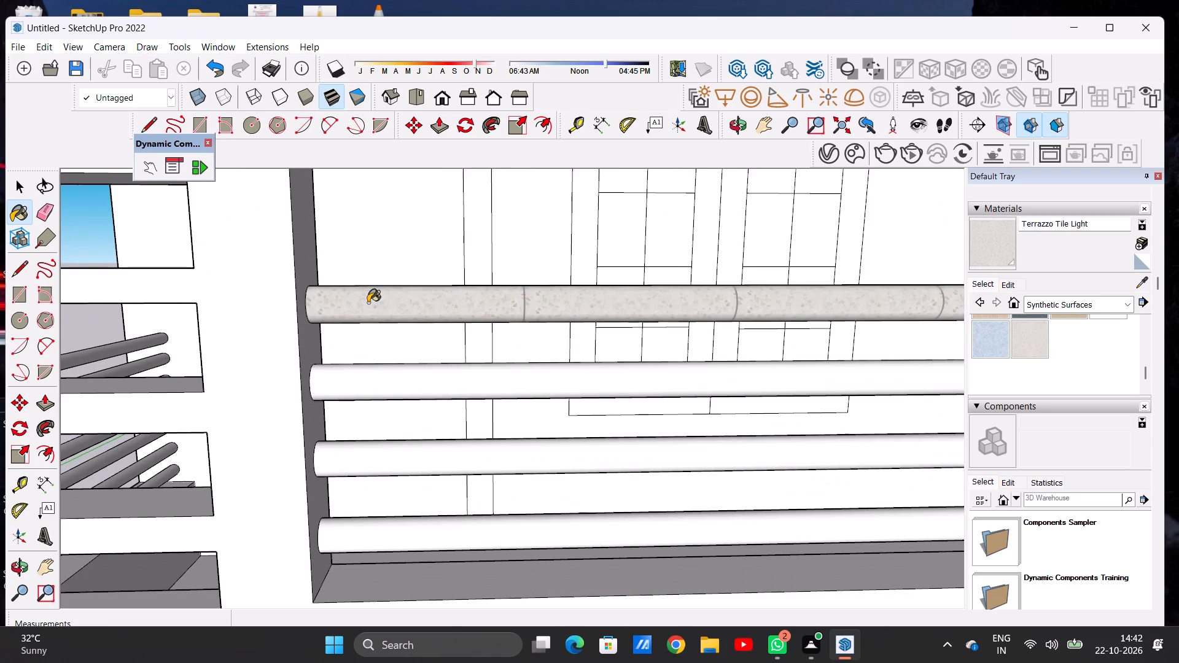
pyautogui.click(342, 374)
pyautogui.click(341, 455)
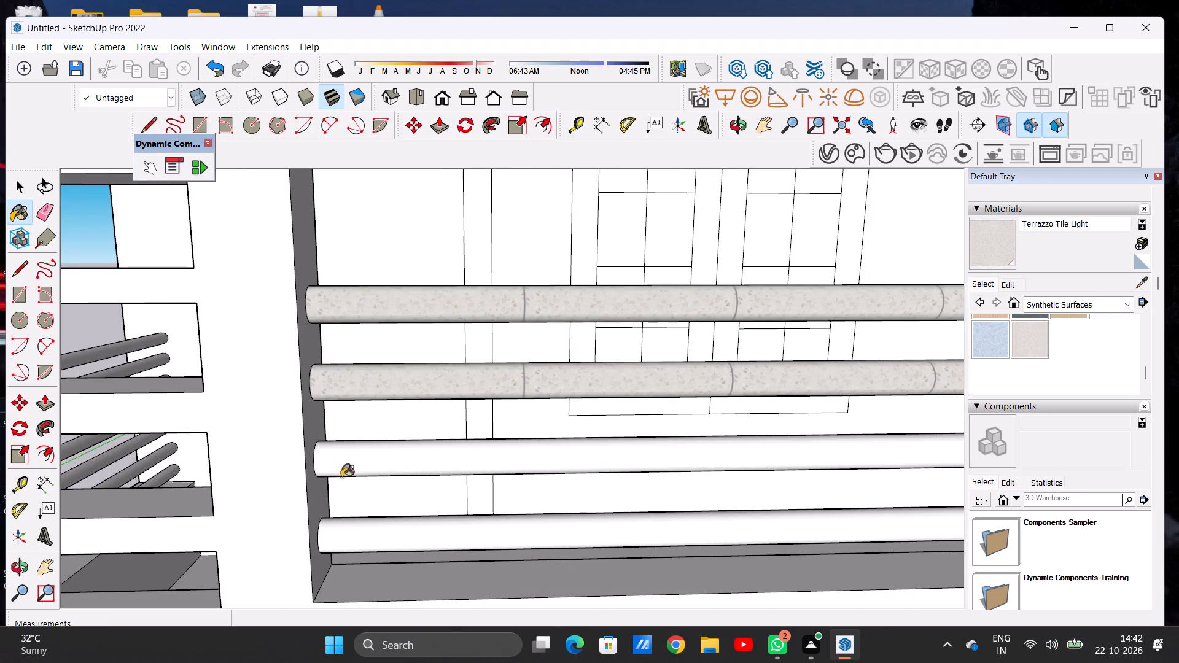
pyautogui.click(344, 537)
pyautogui.scroll(-15, 479, 441)
pyautogui.press('space')
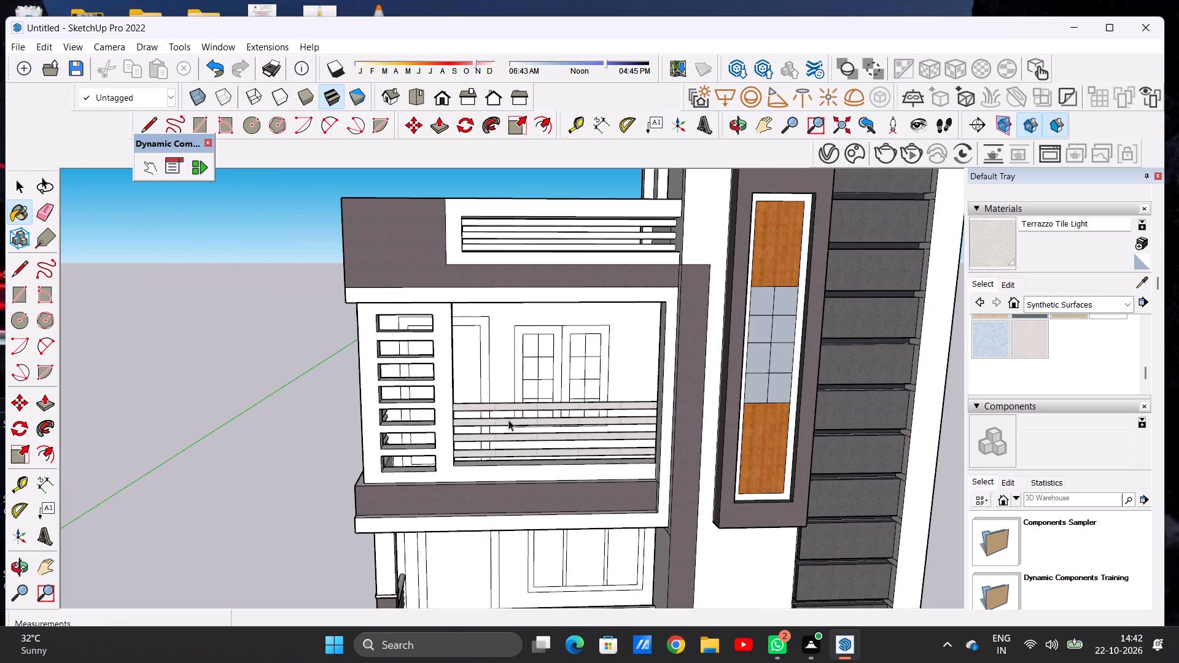
# Paint the lower four bars of the upper-floor balcony's side railing with Formica Laminate Dark from Synthetic Surfaces.
pyautogui.scroll(-7, 525, 395)
pyautogui.moveTo(375, 414); pyautogui.dragTo(687, 421, button='middle')
pyautogui.scroll(7, 508, 440)
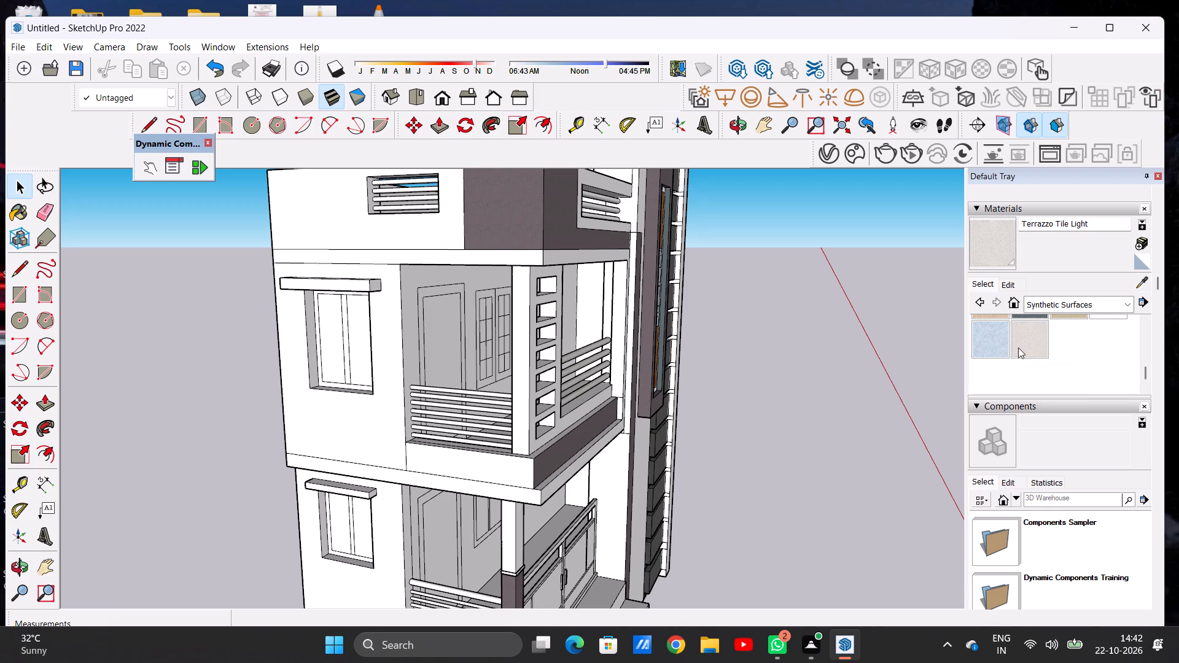
pyautogui.scroll(1, 1018, 347)
pyautogui.click(1103, 331)
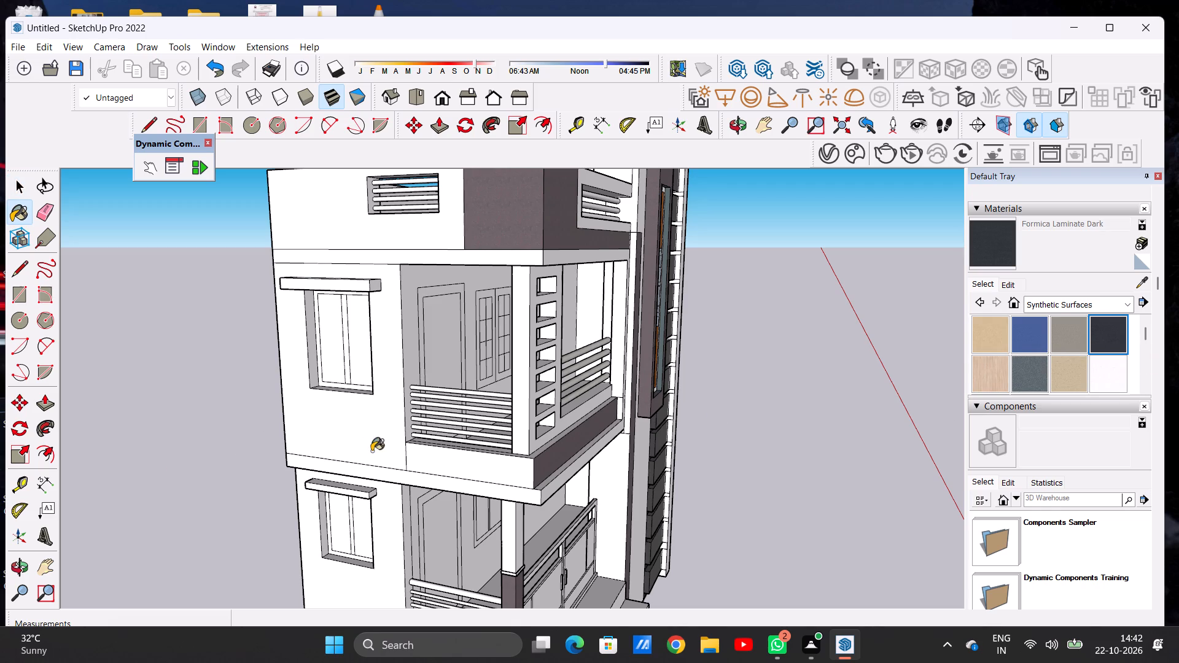
pyautogui.scroll(14, 472, 447)
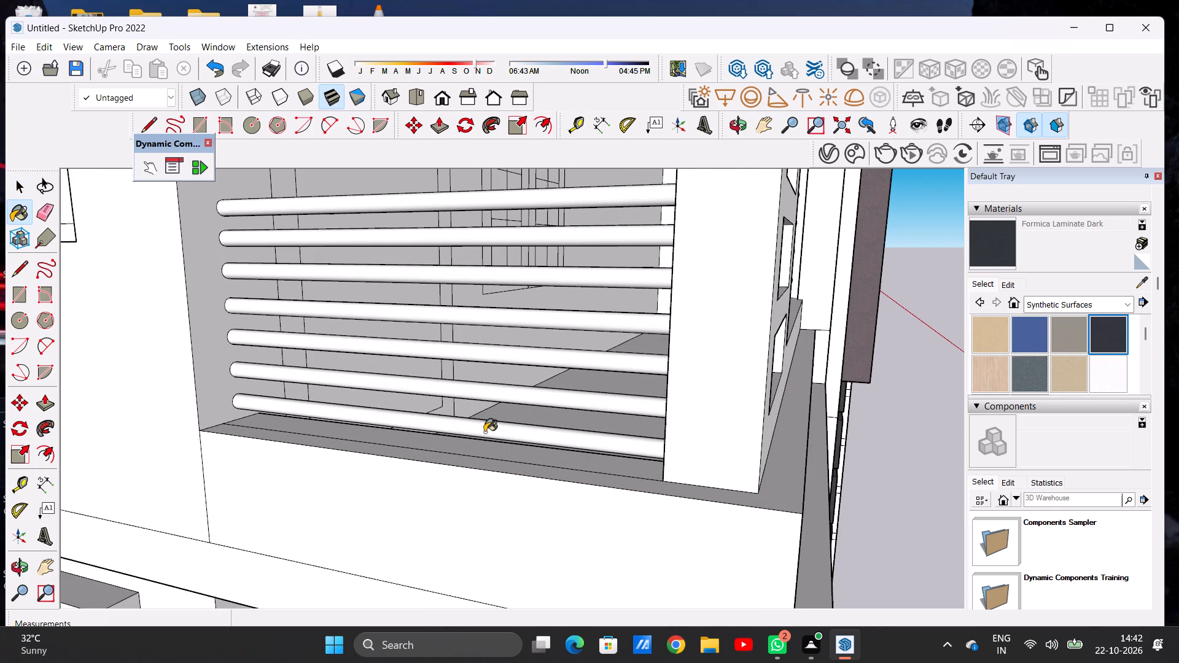
pyautogui.click(484, 432)
pyautogui.click(484, 394)
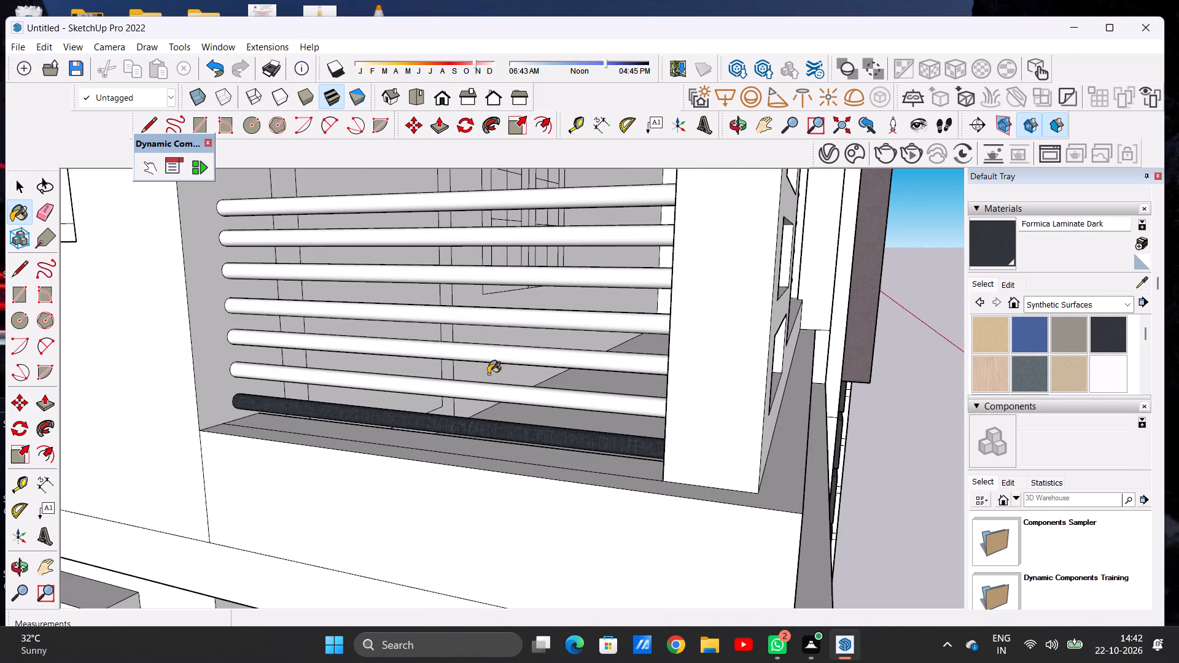
pyautogui.click(495, 351)
pyautogui.click(499, 319)
# Paint the remaining three upper bars of the upper-floor balcony's side railing with Formica Laminate Dark.
pyautogui.scroll(-3, 467, 409)
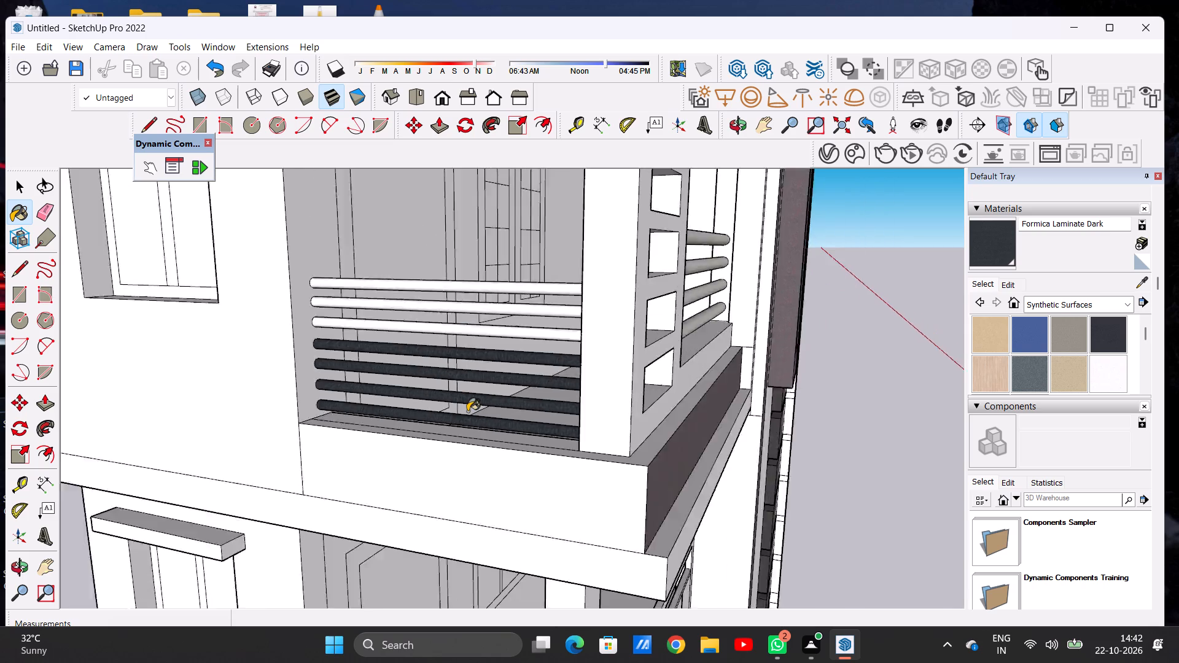
pyautogui.scroll(-4, 467, 411)
pyautogui.scroll(8, 481, 360)
pyautogui.click(485, 377)
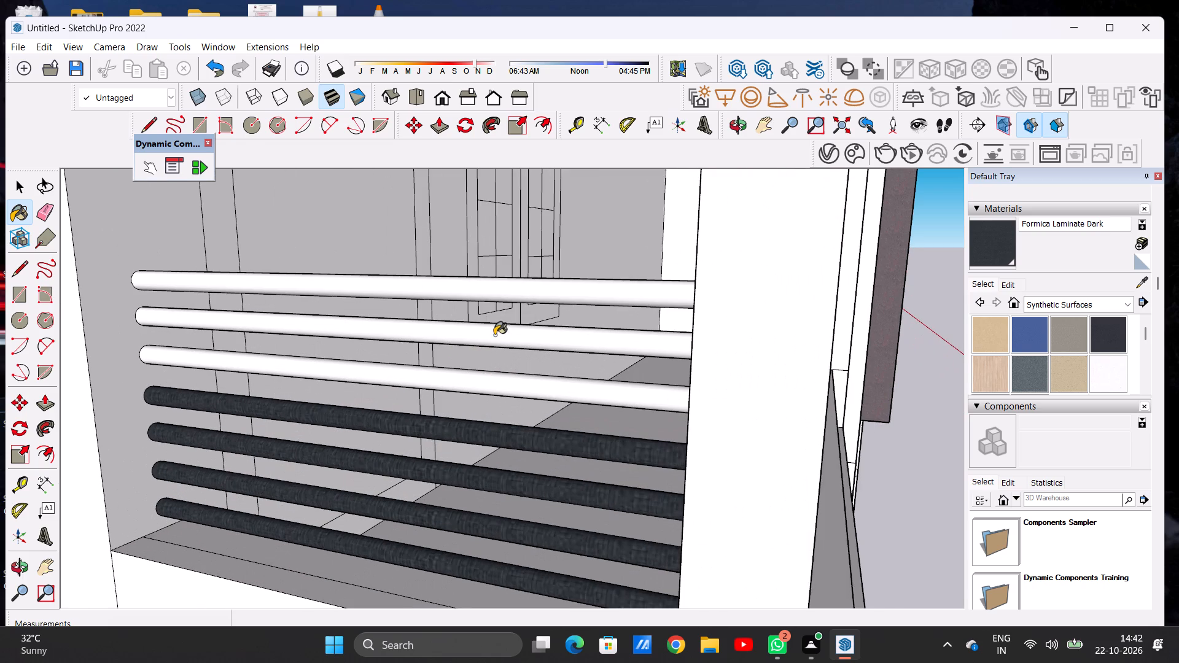
pyautogui.click(494, 335)
pyautogui.click(509, 287)
pyautogui.press('space')
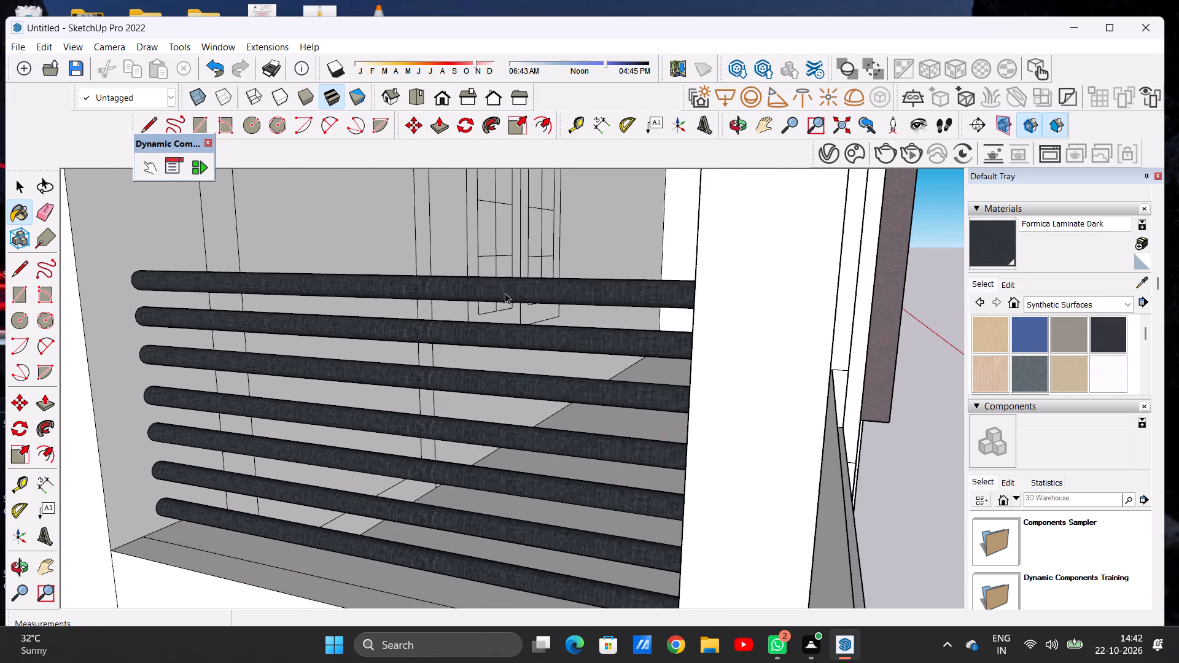
# Paint the thick top handrail of the ground-floor porch's side railing with Formica Laminate Dark.
pyautogui.scroll(-20, 333, 454)
pyautogui.scroll(-6, 333, 454)
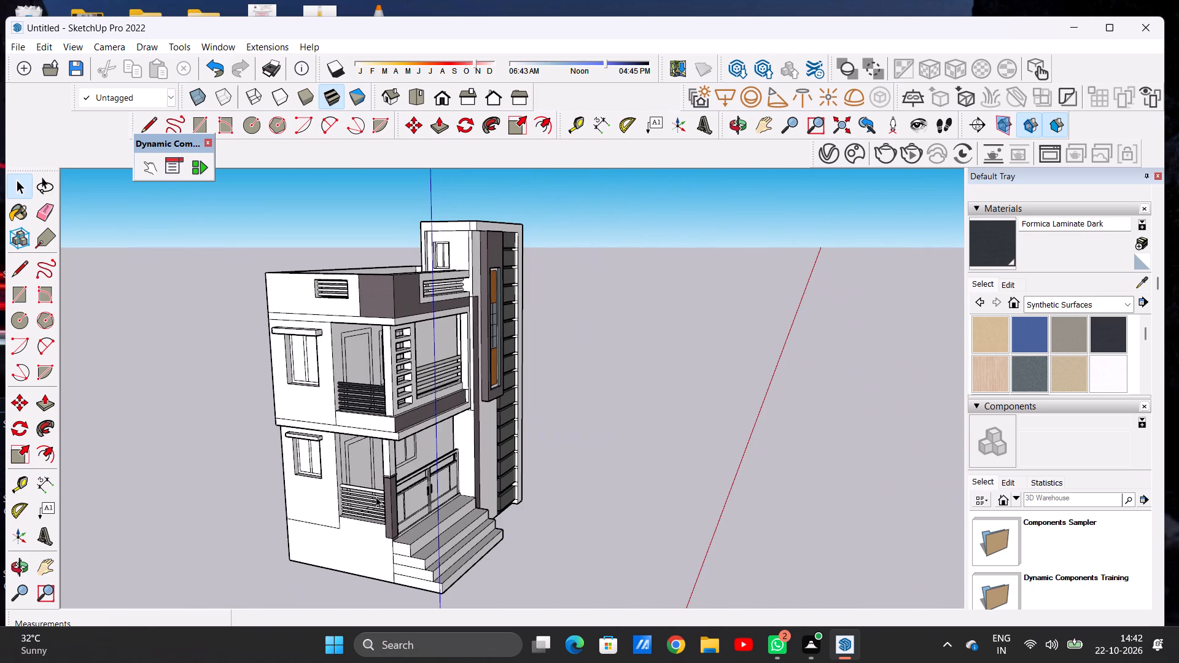
pyautogui.scroll(8, 376, 517)
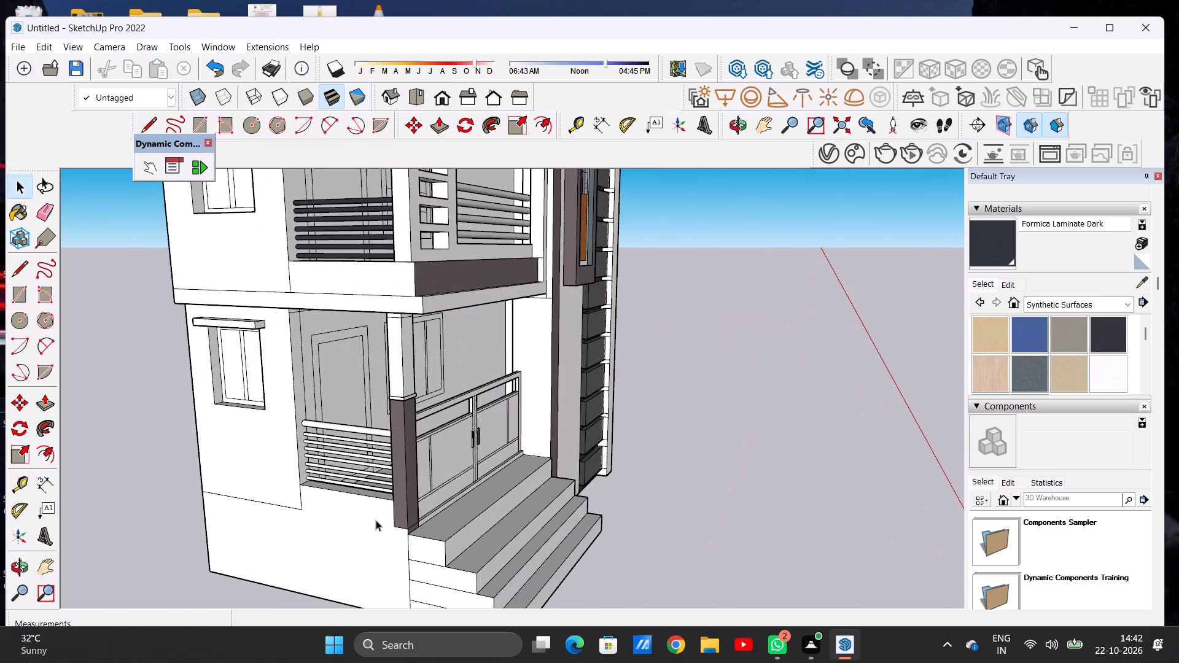
pyautogui.scroll(1, 375, 475)
pyautogui.scroll(-1, 375, 475)
pyautogui.scroll(5, 375, 475)
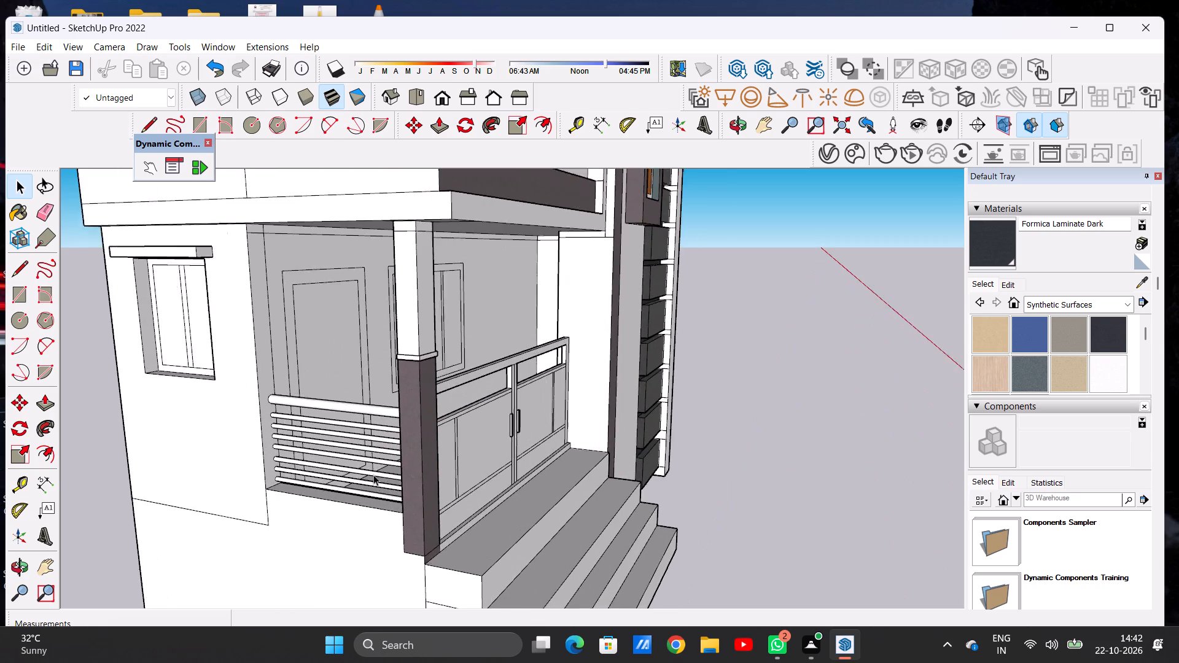
pyautogui.scroll(2, 373, 475)
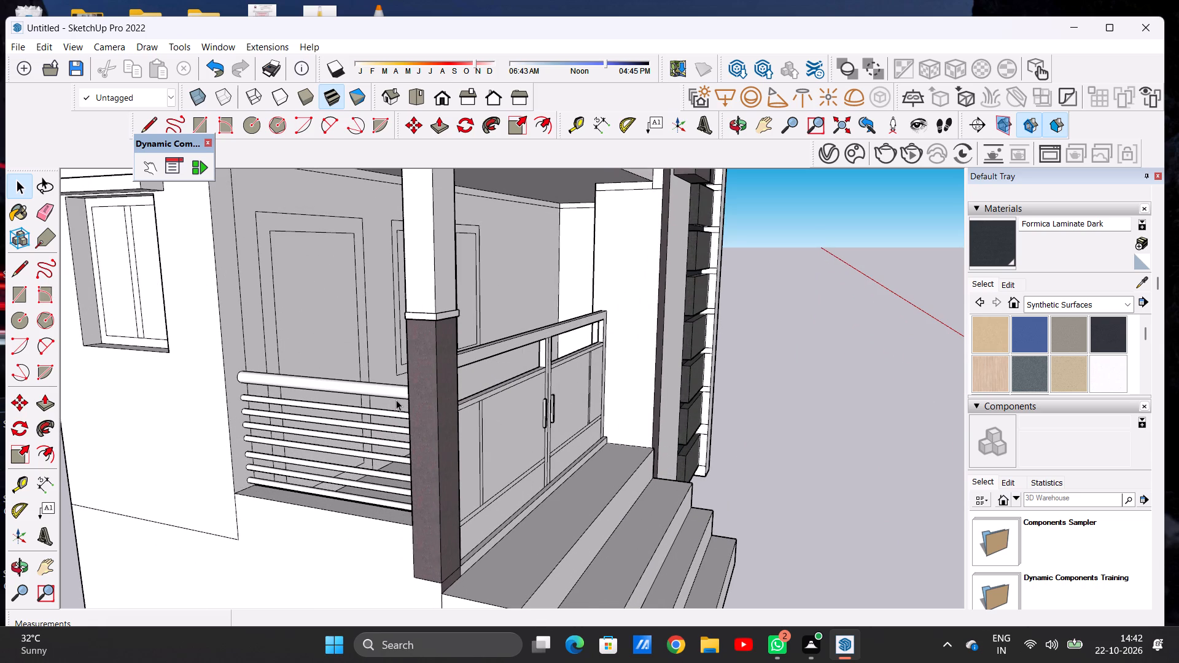
pyautogui.click(993, 249)
pyautogui.scroll(8, 422, 392)
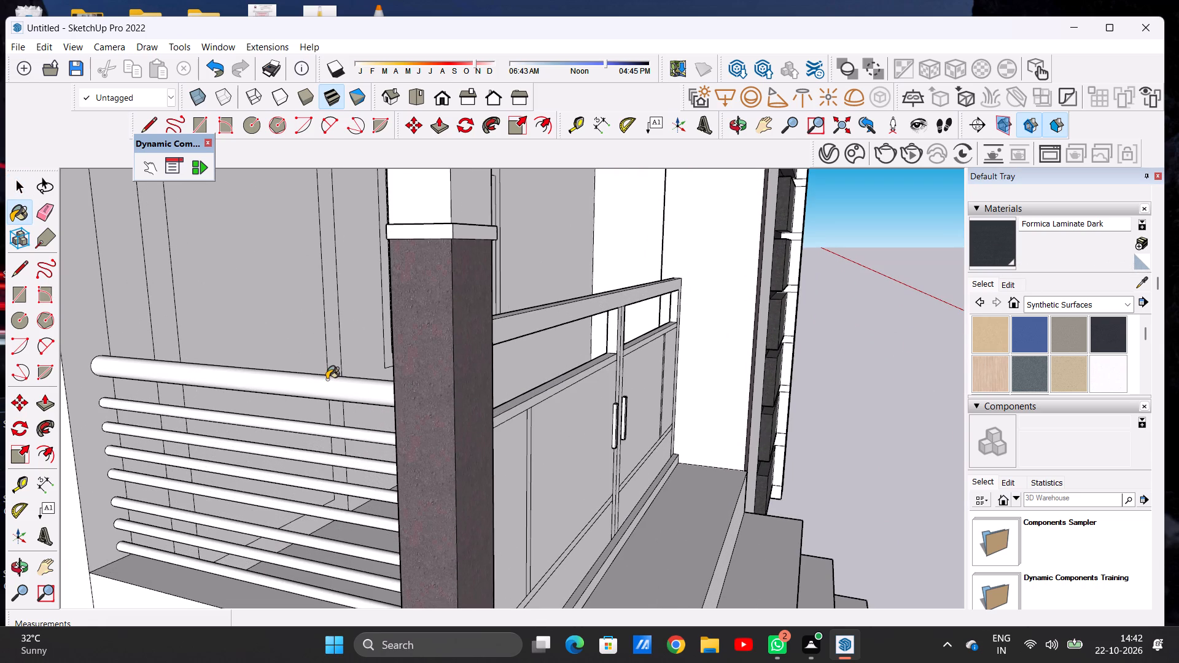
pyautogui.click(327, 379)
# Paint the lowest bar and the two bars just under the handrail of the porch's side railing with Formica Graystone.
pyautogui.scroll(-4, 322, 383)
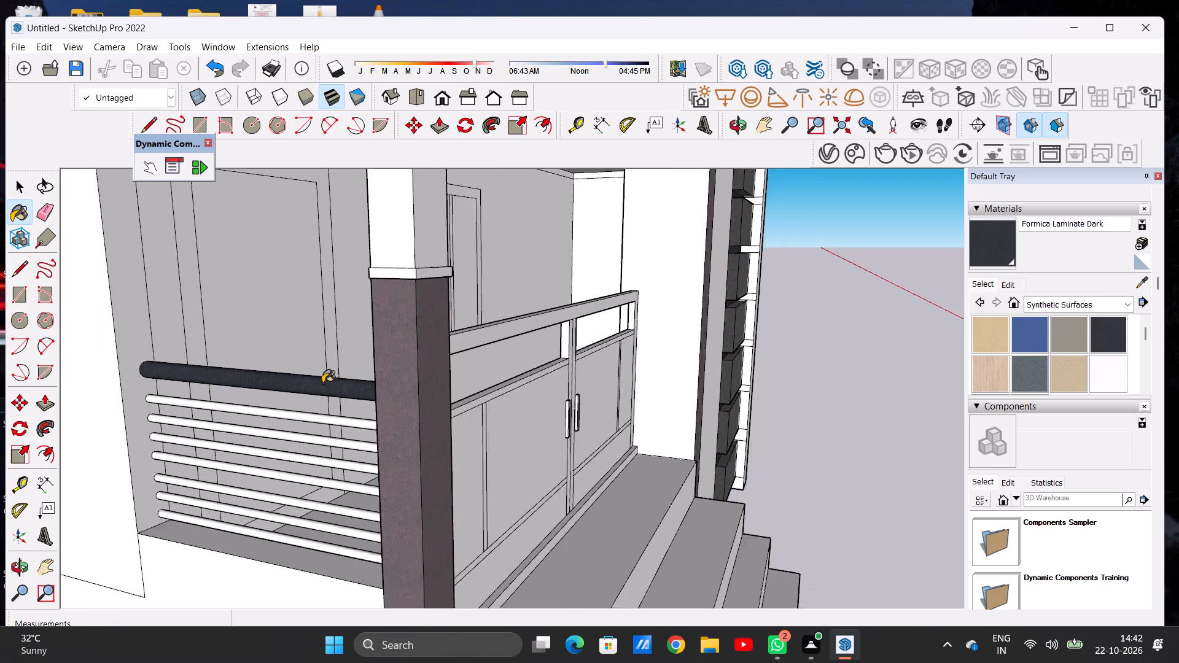
pyautogui.scroll(-4, 322, 383)
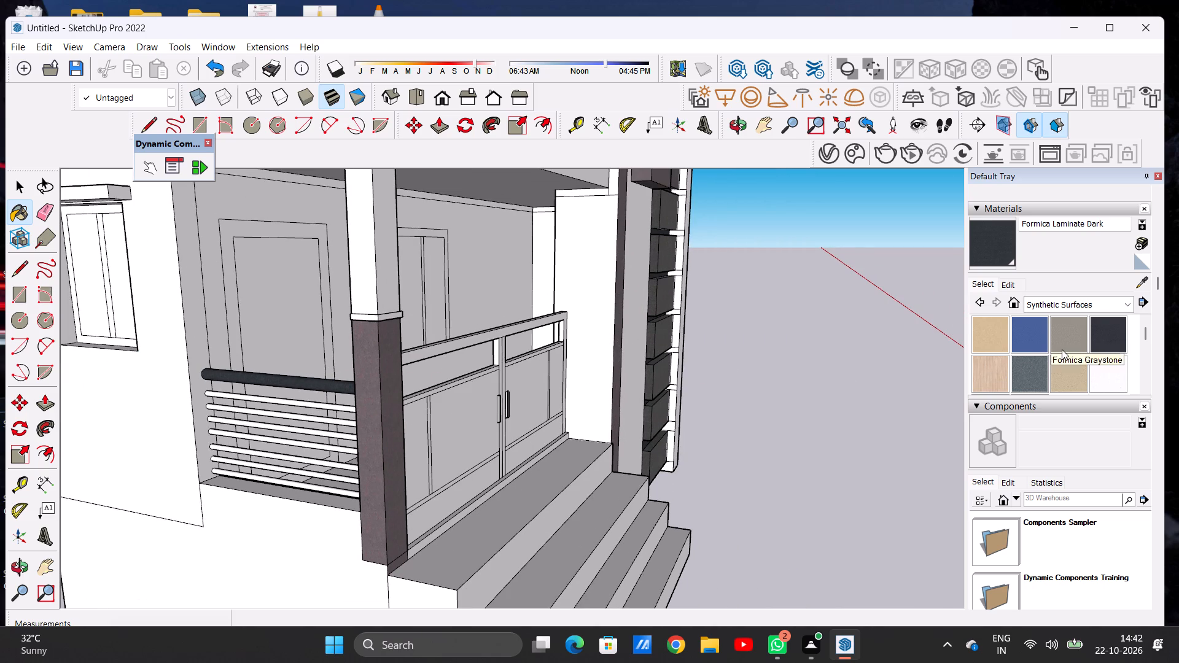
pyautogui.scroll(-1, 1062, 348)
pyautogui.scroll(1, 1062, 348)
pyautogui.click(1068, 337)
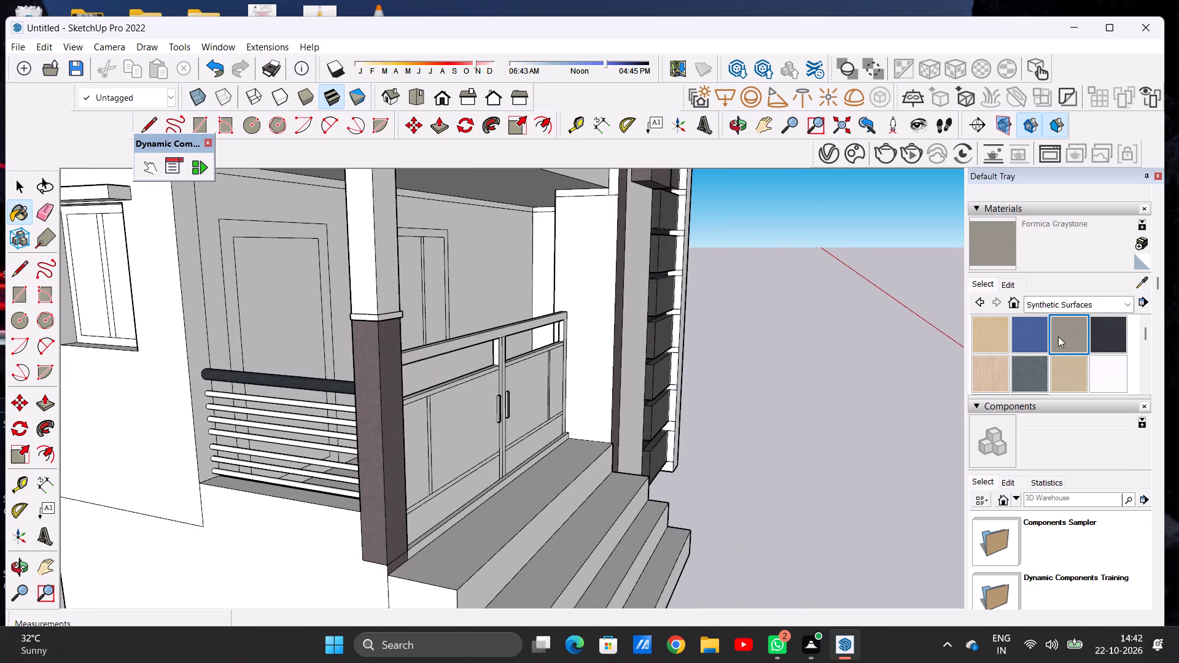
pyautogui.scroll(13, 343, 487)
pyautogui.click(323, 490)
pyautogui.scroll(-3, 340, 479)
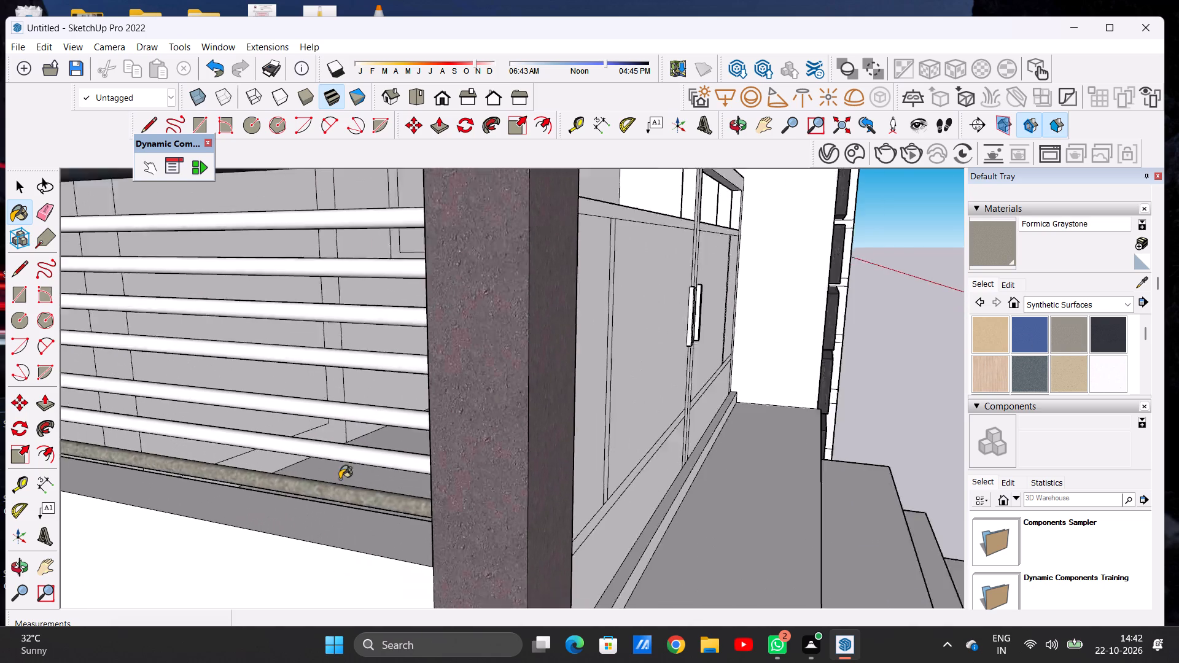
pyautogui.scroll(-6, 340, 479)
pyautogui.scroll(8, 326, 381)
pyautogui.click(314, 418)
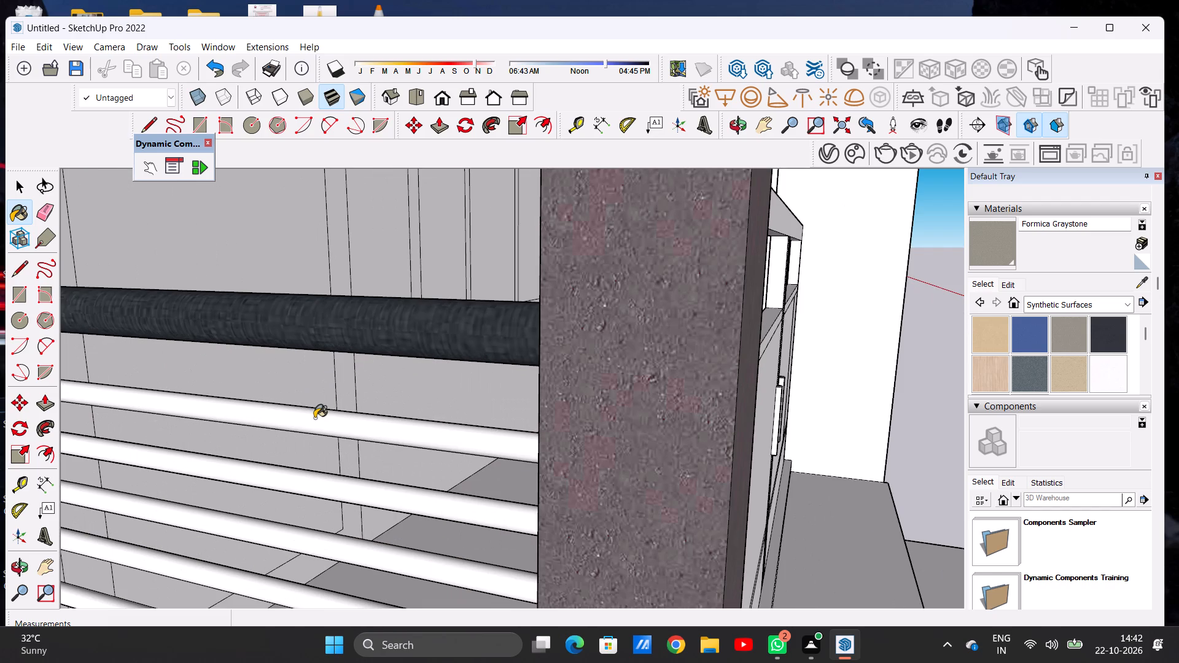
pyautogui.click(313, 477)
# Paint the four remaining middle bars of the porch's side railing with Formica Graystone.
pyautogui.scroll(-13, 317, 410)
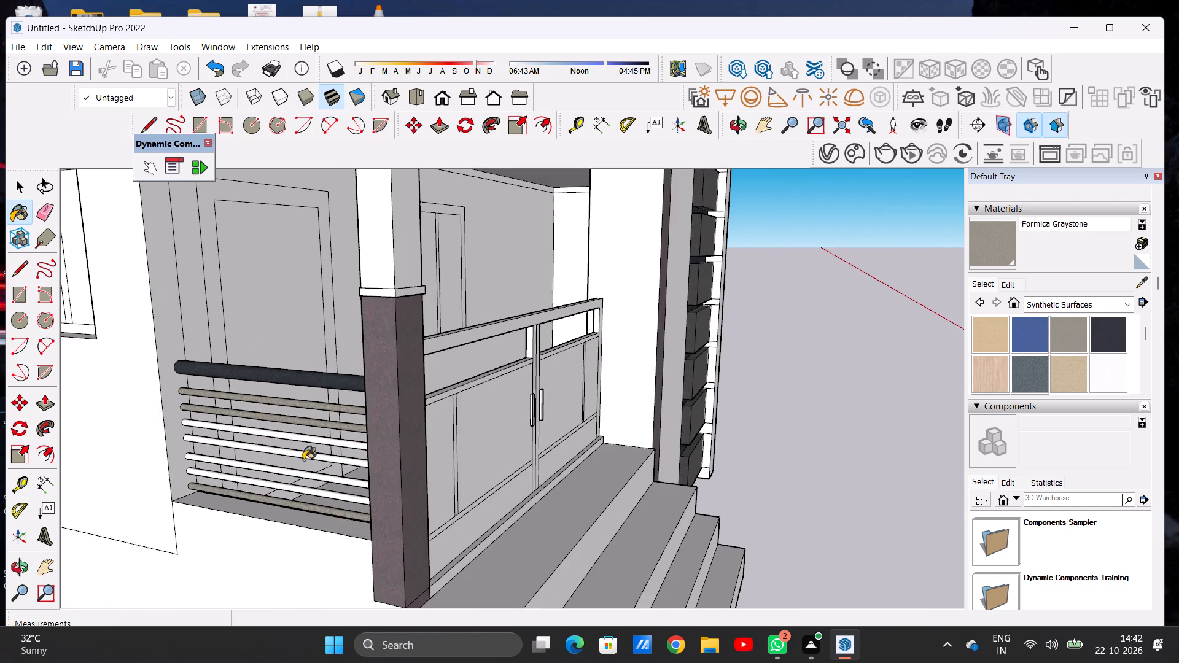
pyautogui.scroll(11, 303, 460)
pyautogui.click(354, 340)
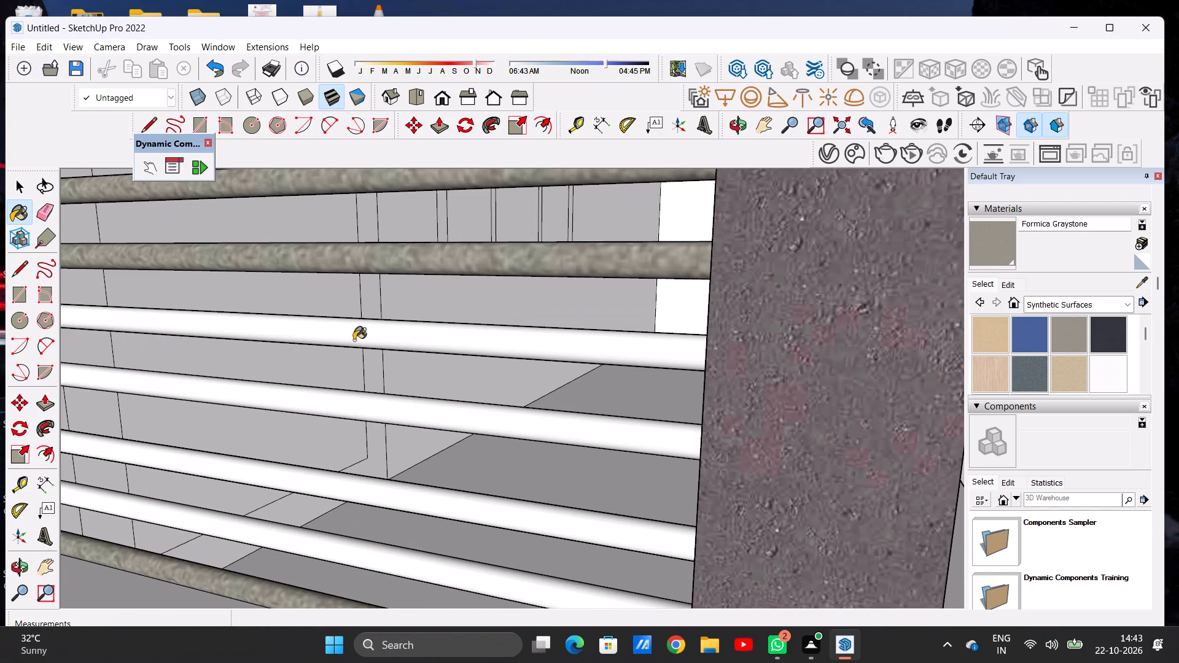
pyautogui.click(344, 401)
pyautogui.click(343, 479)
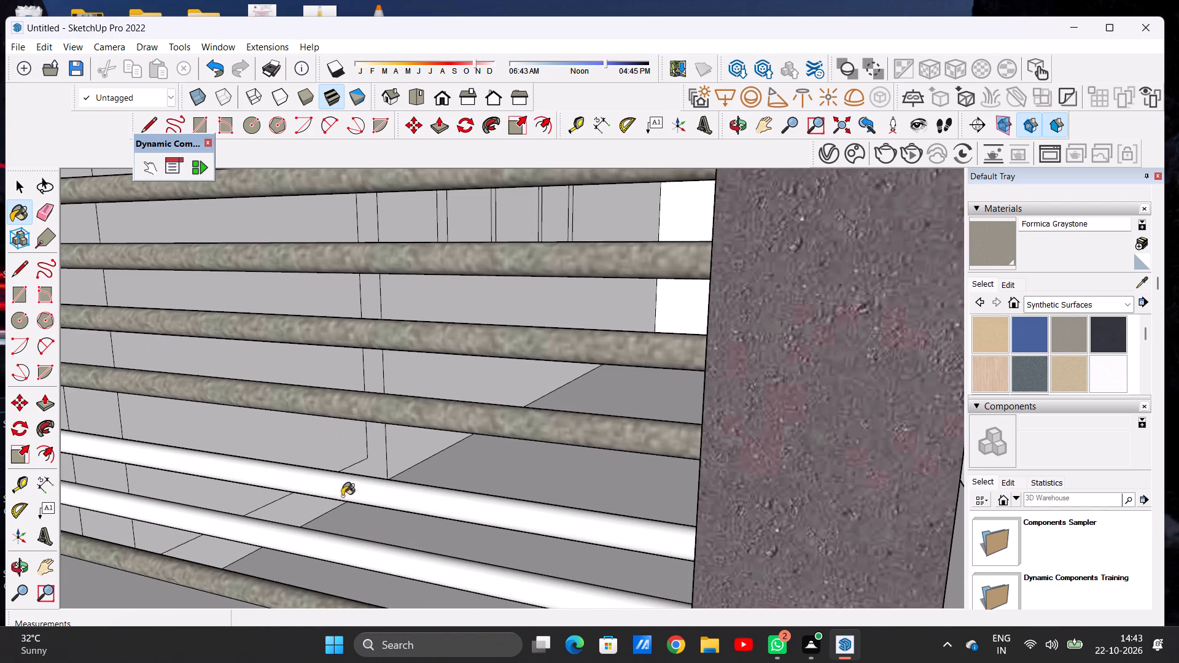
pyautogui.click(329, 541)
pyautogui.scroll(-16, 333, 435)
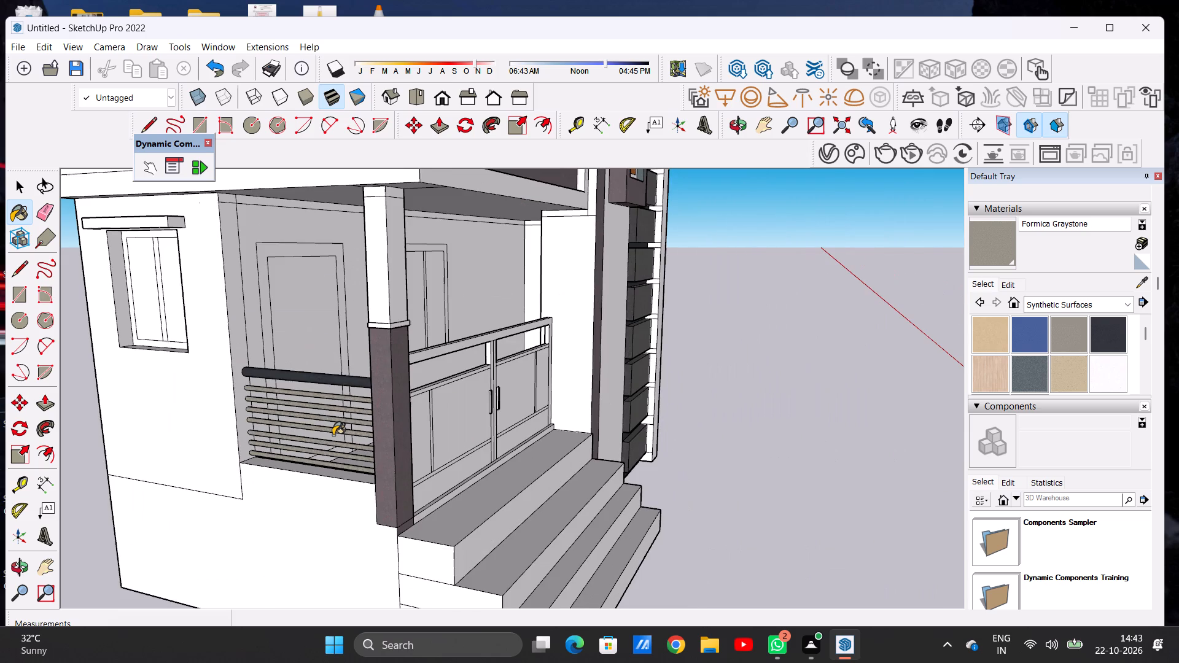
pyautogui.press('space')
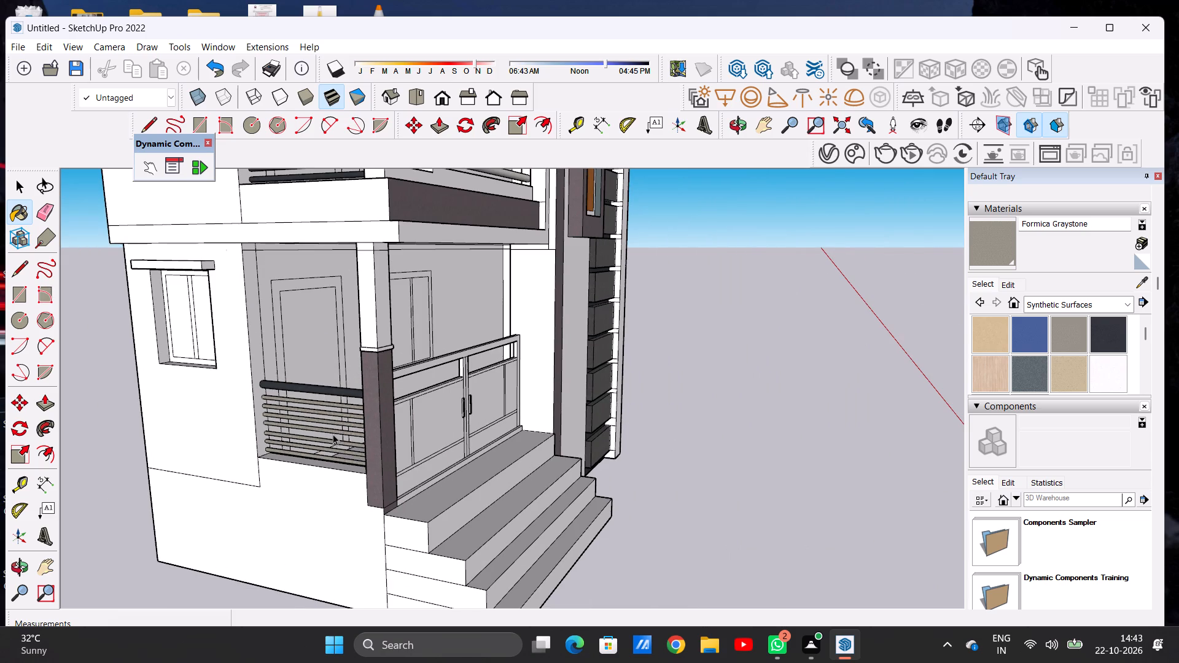
# Examine the painted side railings on both floors, the whole front elevation, and the unpainted entrance gate up close.
pyautogui.scroll(-7, 333, 434)
pyautogui.moveTo(335, 441); pyautogui.dragTo(146, 430, button='middle')
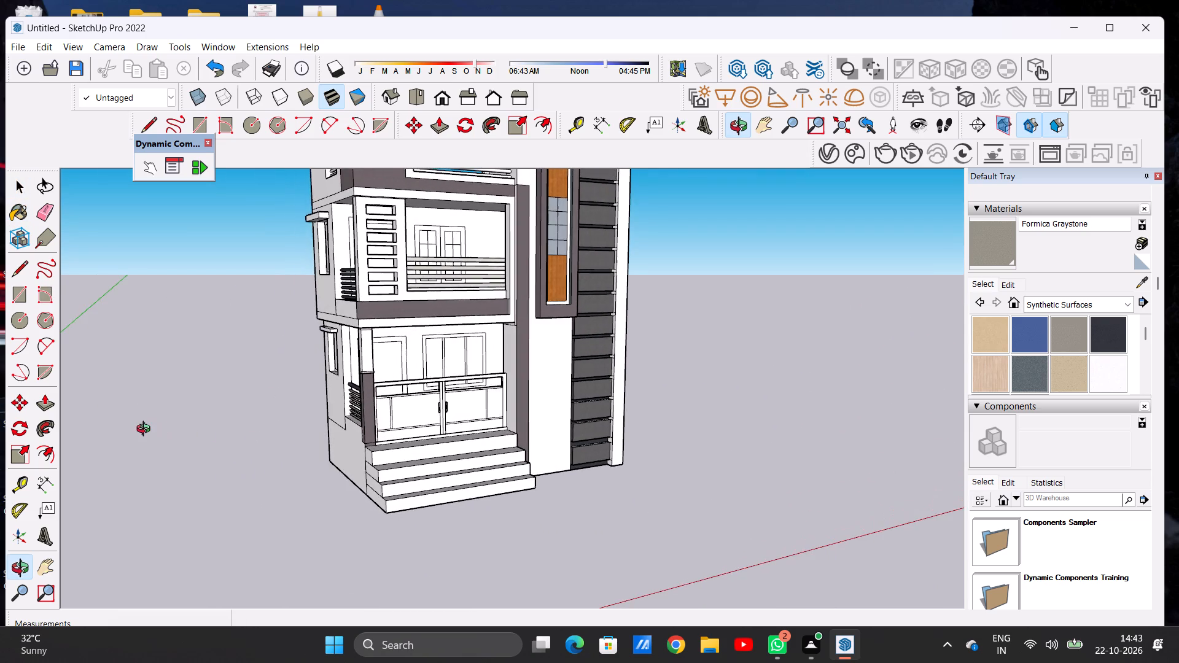
pyautogui.moveTo(146, 430); pyautogui.dragTo(283, 423, button='middle')
pyautogui.scroll(16, 313, 420)
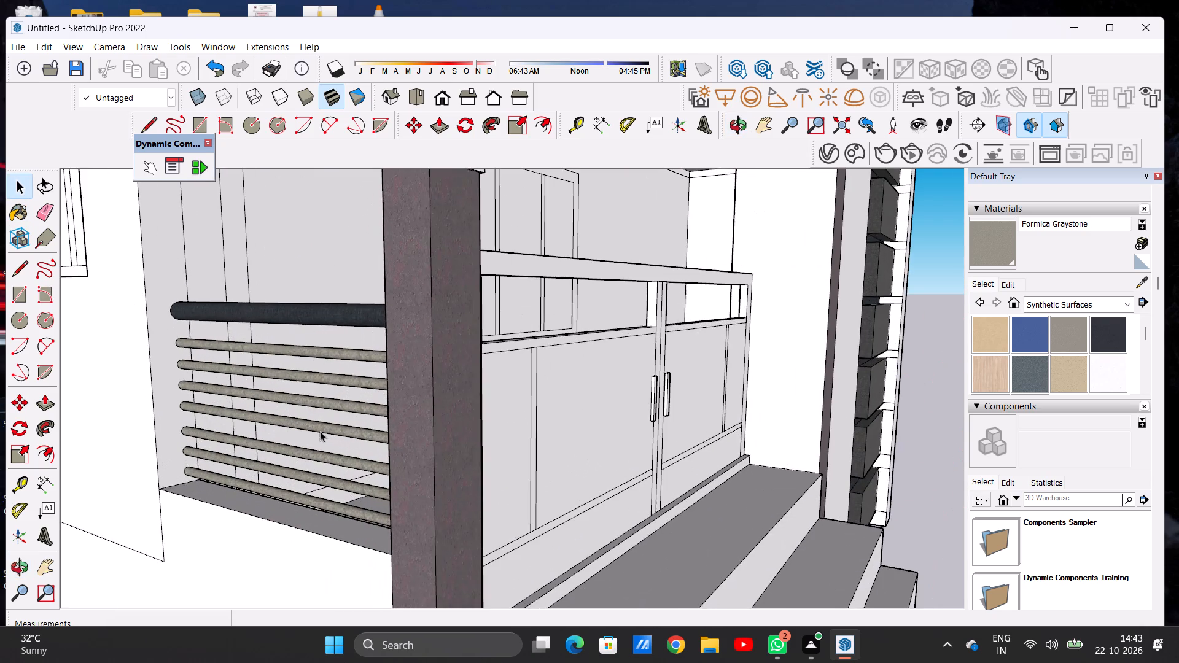
pyautogui.scroll(5, 302, 434)
pyautogui.scroll(-16, 249, 532)
pyautogui.scroll(1, 251, 537)
pyautogui.scroll(-4, 251, 537)
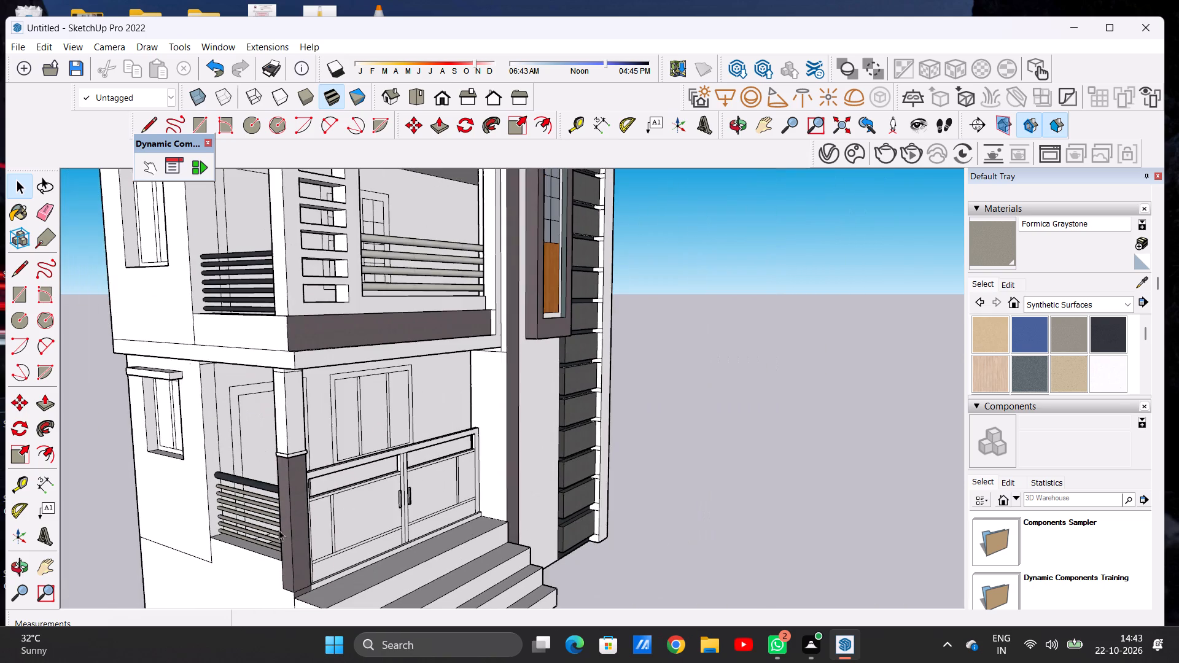
pyautogui.moveTo(382, 494); pyautogui.dragTo(154, 478, button='middle')
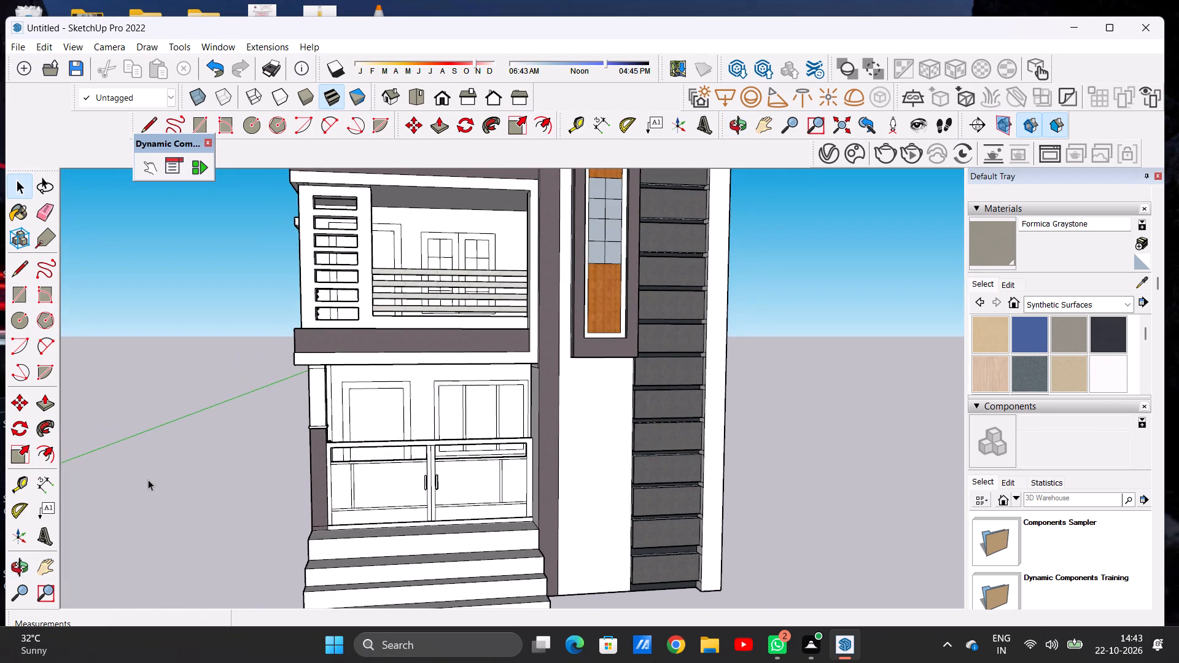
pyautogui.scroll(-7, 147, 494)
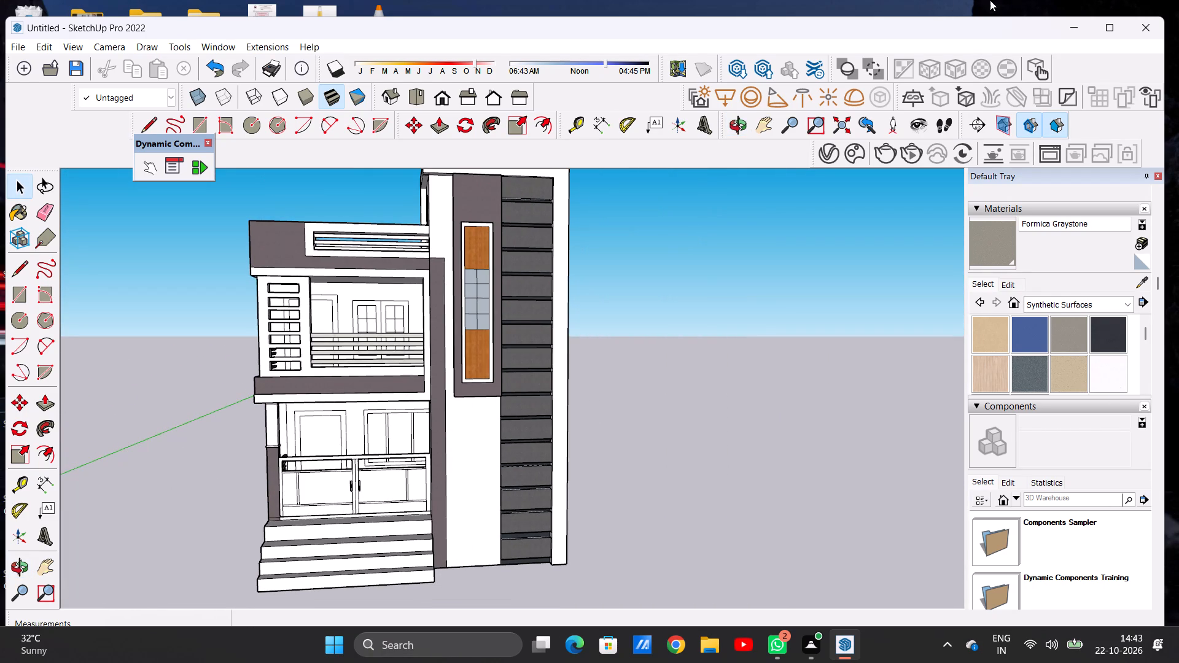
pyautogui.scroll(7, 346, 508)
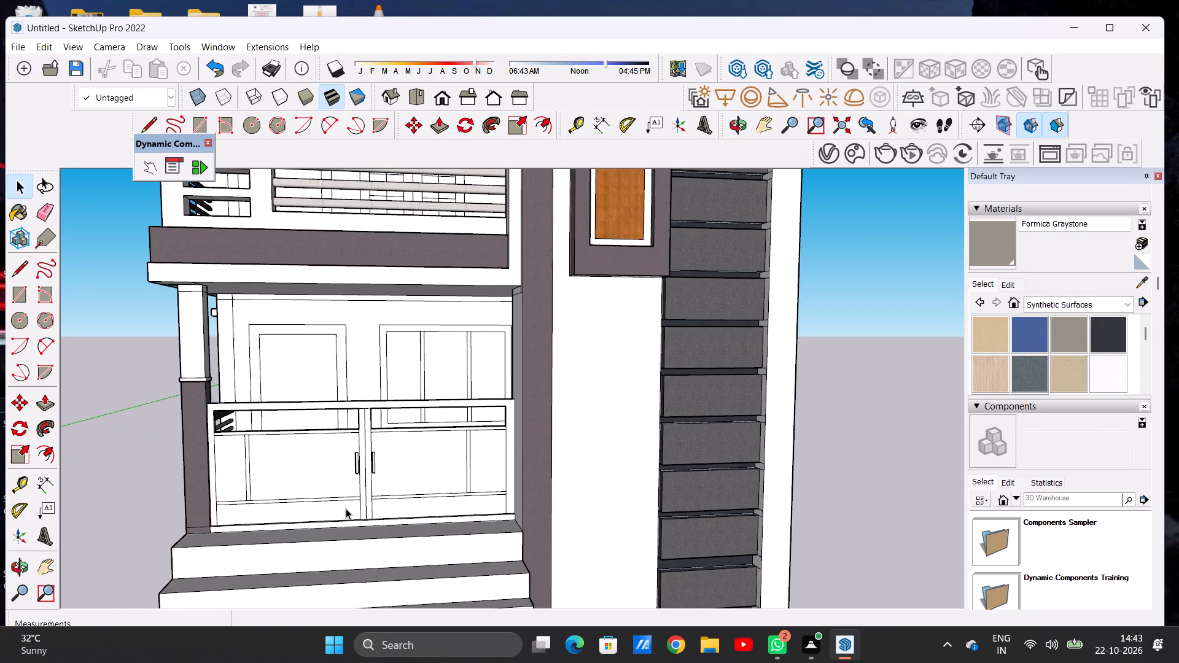
pyautogui.scroll(6, 346, 428)
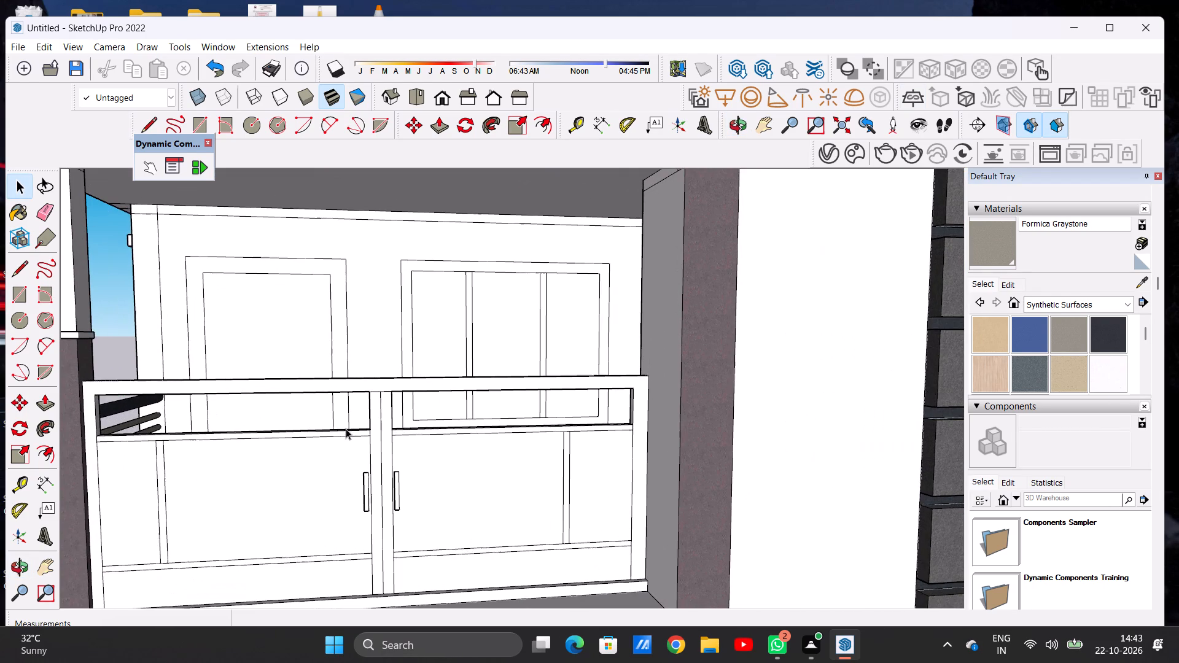
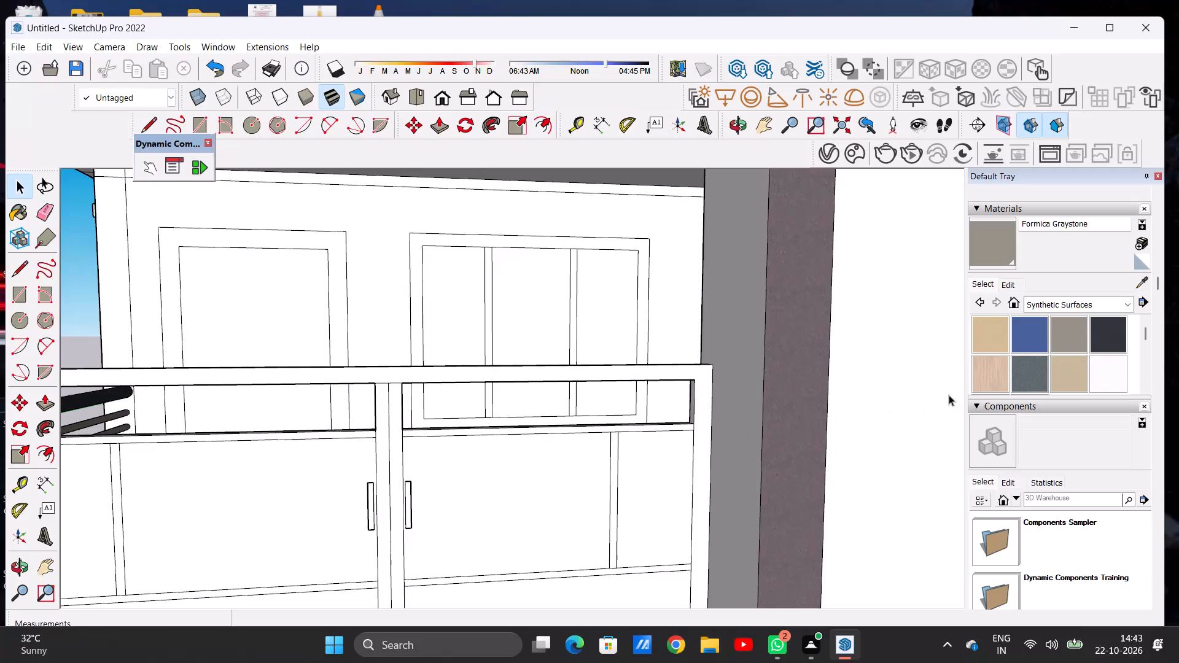
# Paint the front face of the entrance gate's outer frame, top rail and end posts, with Color M07 from the Colors collection.
pyautogui.click(1035, 302)
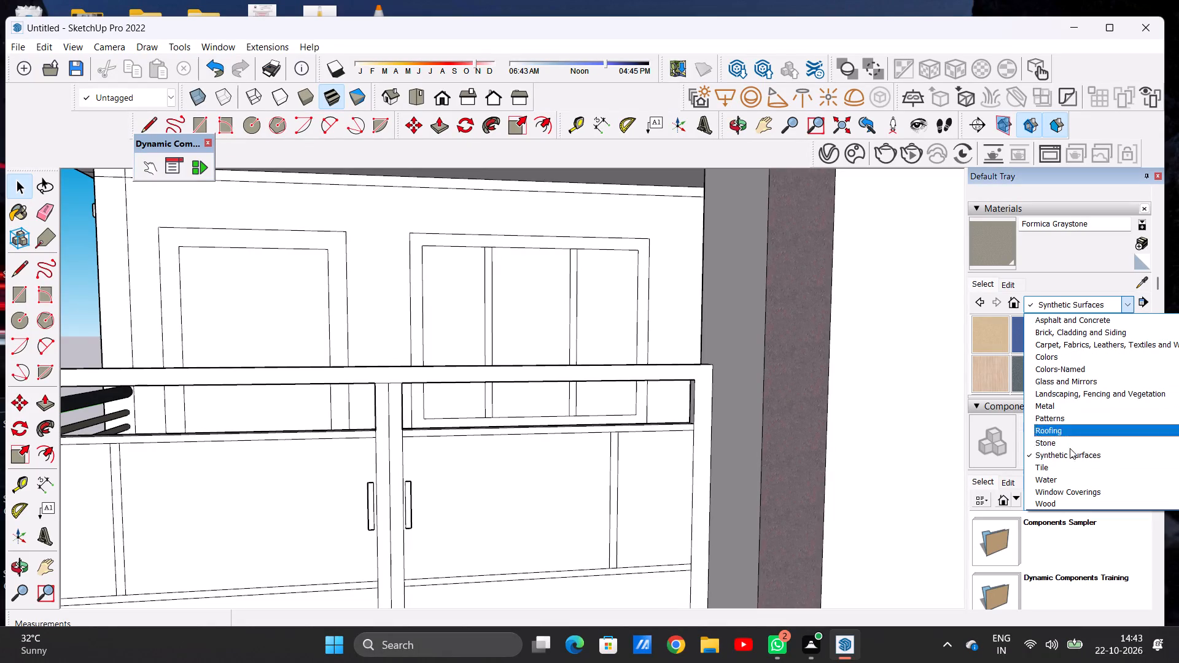
pyautogui.click(1066, 360)
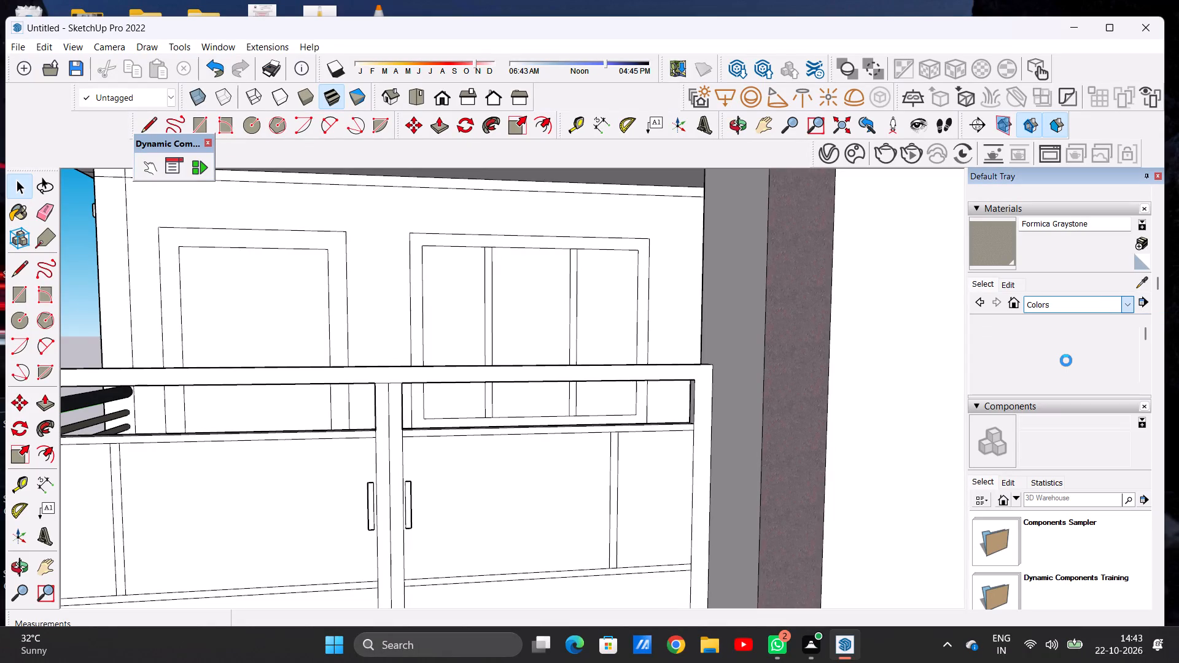
pyautogui.scroll(-8, 1065, 360)
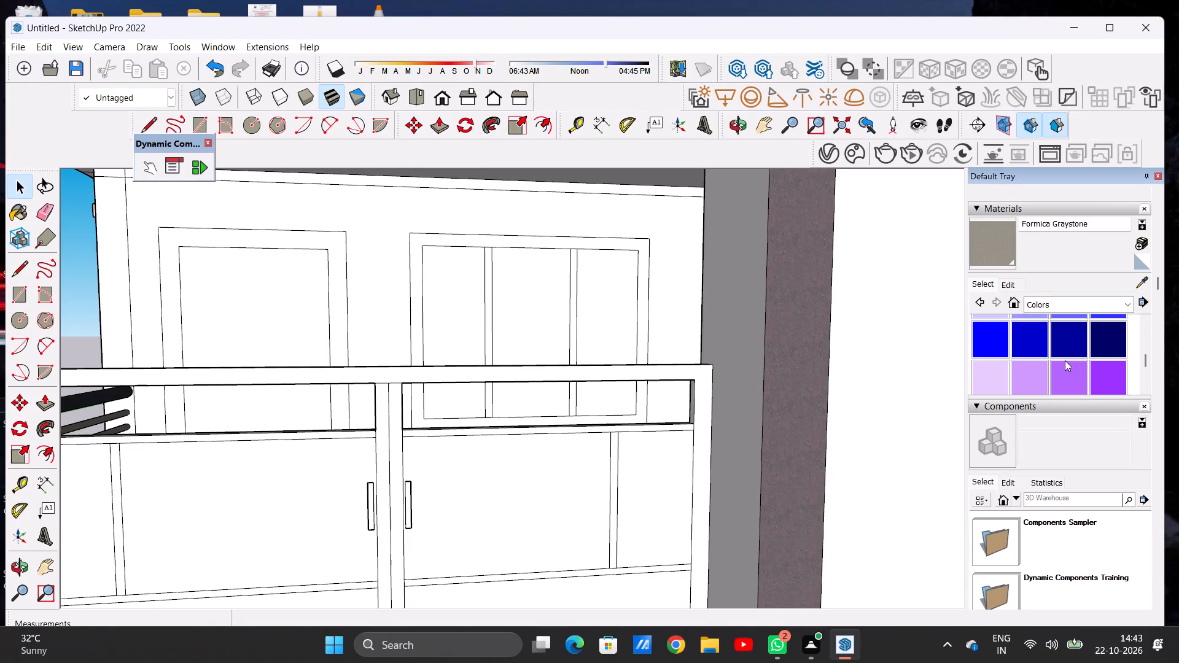
pyautogui.scroll(-6, 1065, 360)
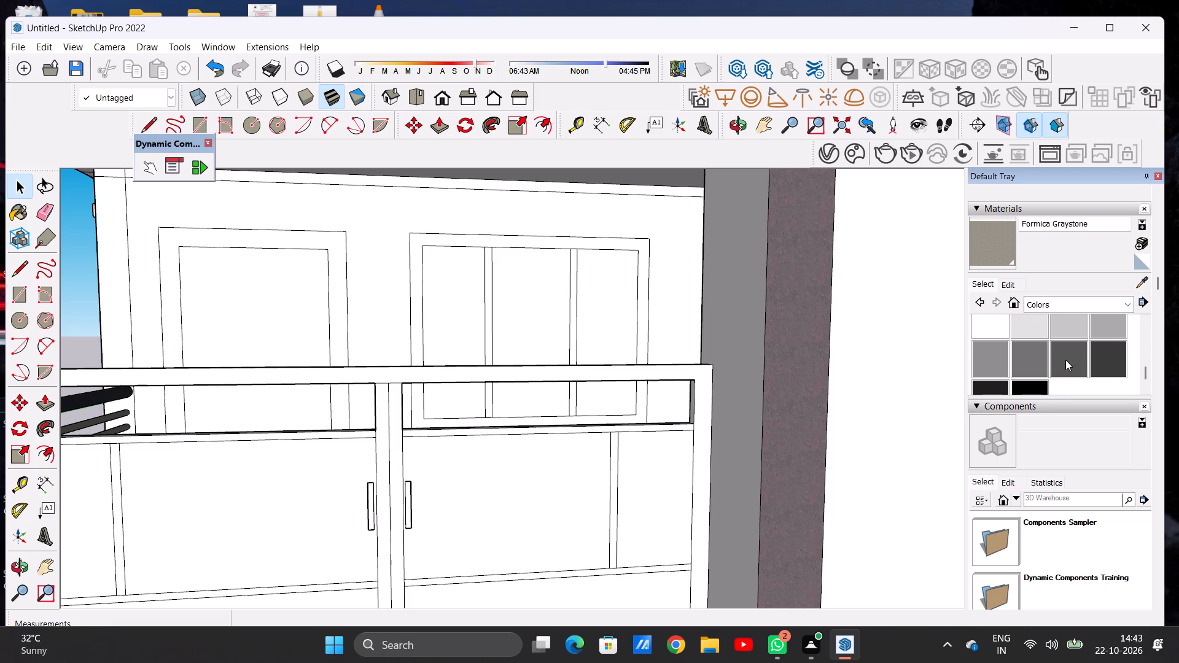
pyautogui.scroll(1, 1065, 360)
pyautogui.click(1105, 363)
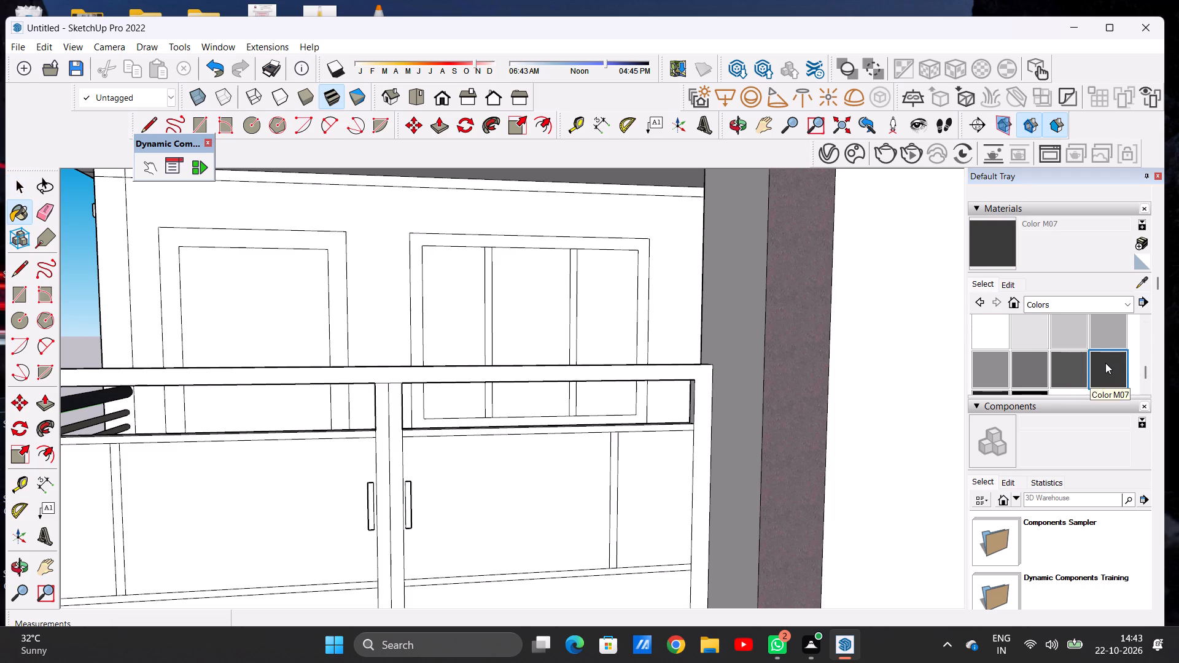
pyautogui.scroll(6, 548, 388)
pyautogui.click(556, 351)
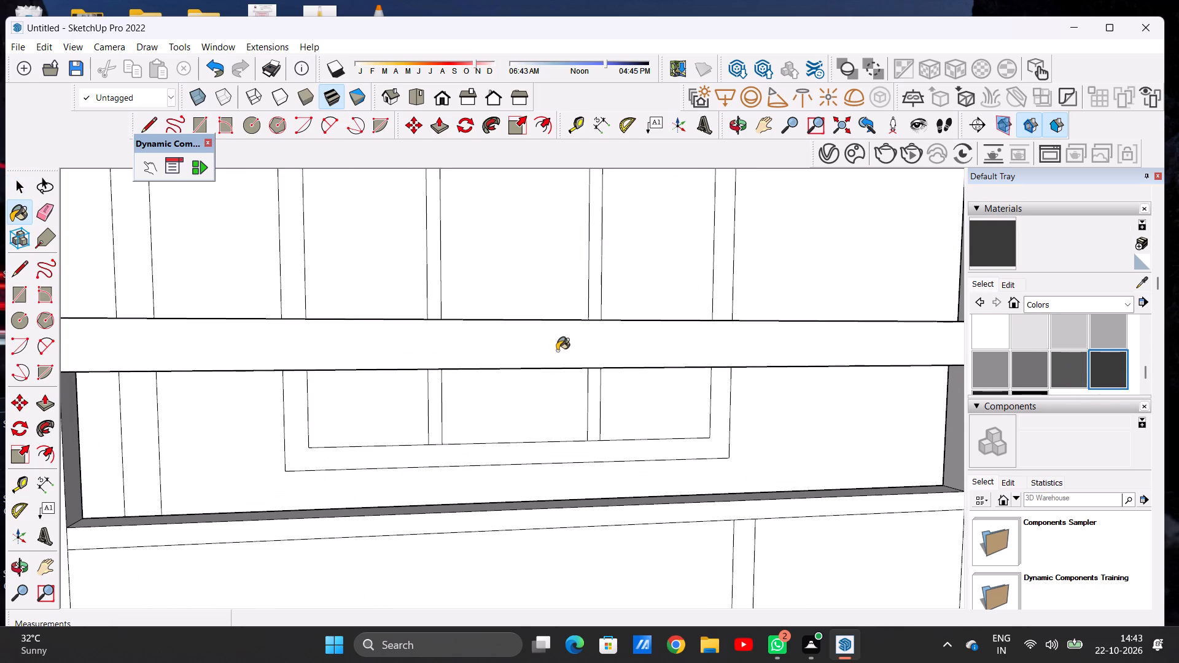
# Paint the front and upper faces of the entrance gate's bottom rail with Color M07.
pyautogui.scroll(-18, 557, 351)
pyautogui.scroll(4, 458, 398)
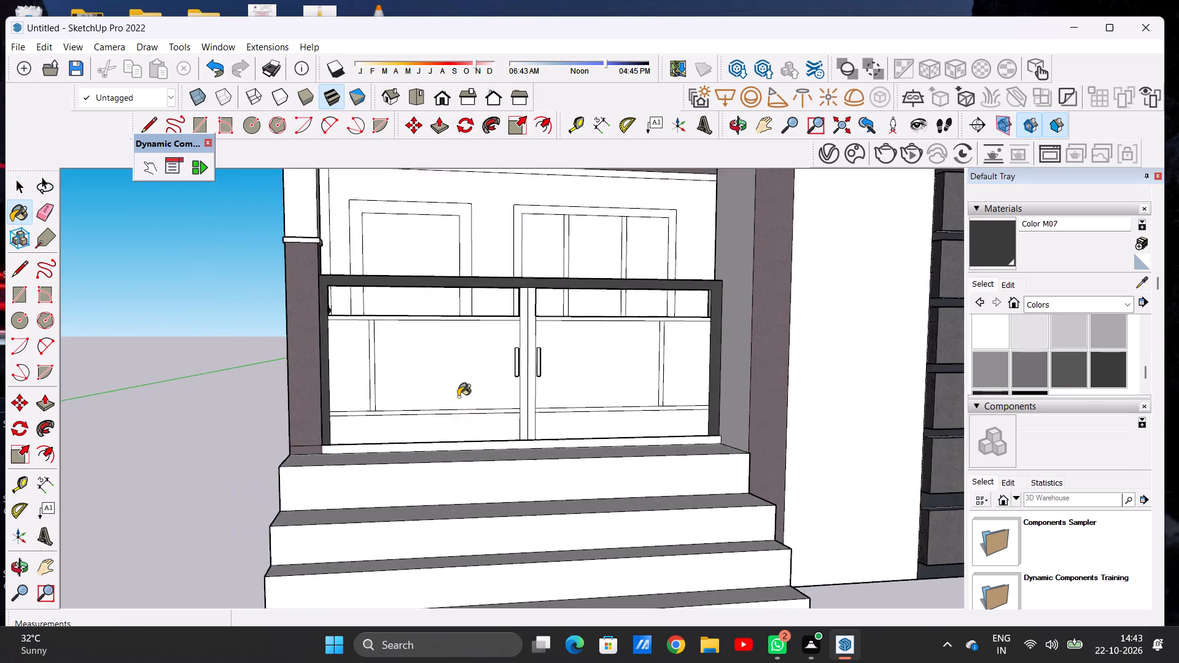
pyautogui.scroll(3, 458, 397)
pyautogui.scroll(3, 329, 467)
pyautogui.scroll(-1, 328, 470)
pyautogui.scroll(8, 328, 470)
pyautogui.click(327, 470)
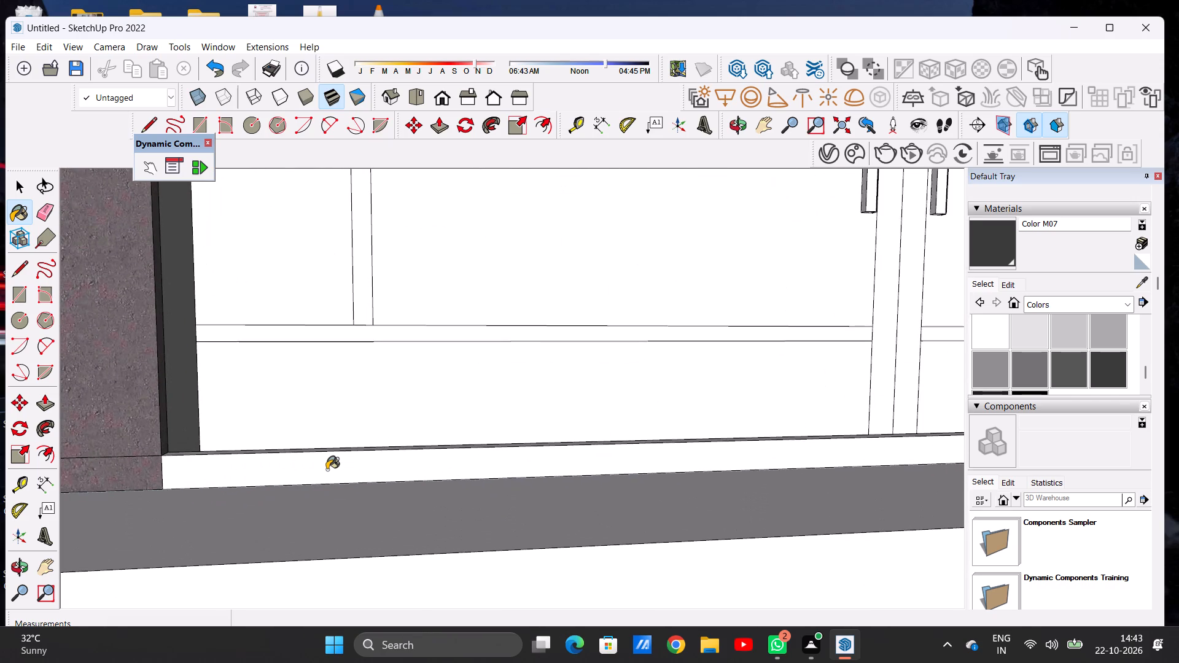
pyautogui.scroll(-4, 410, 397)
pyautogui.moveTo(419, 431); pyautogui.dragTo(410, 487, button='middle')
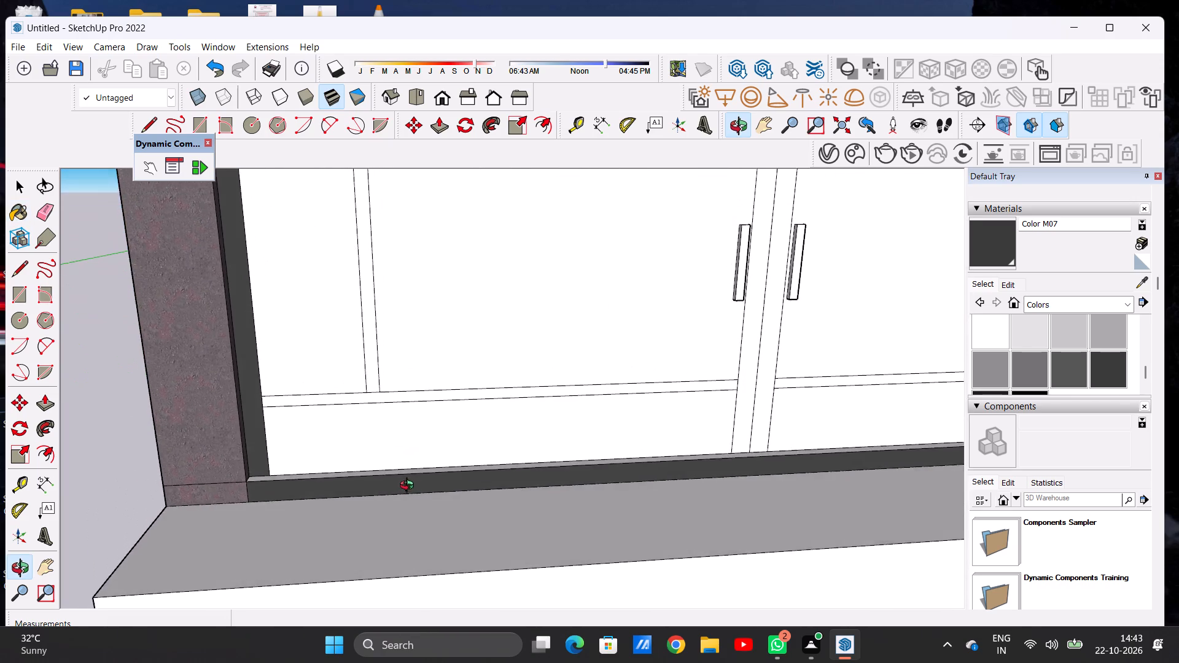
pyautogui.moveTo(410, 487); pyautogui.dragTo(366, 514, button='middle')
pyautogui.scroll(12, 292, 471)
pyautogui.click(282, 489)
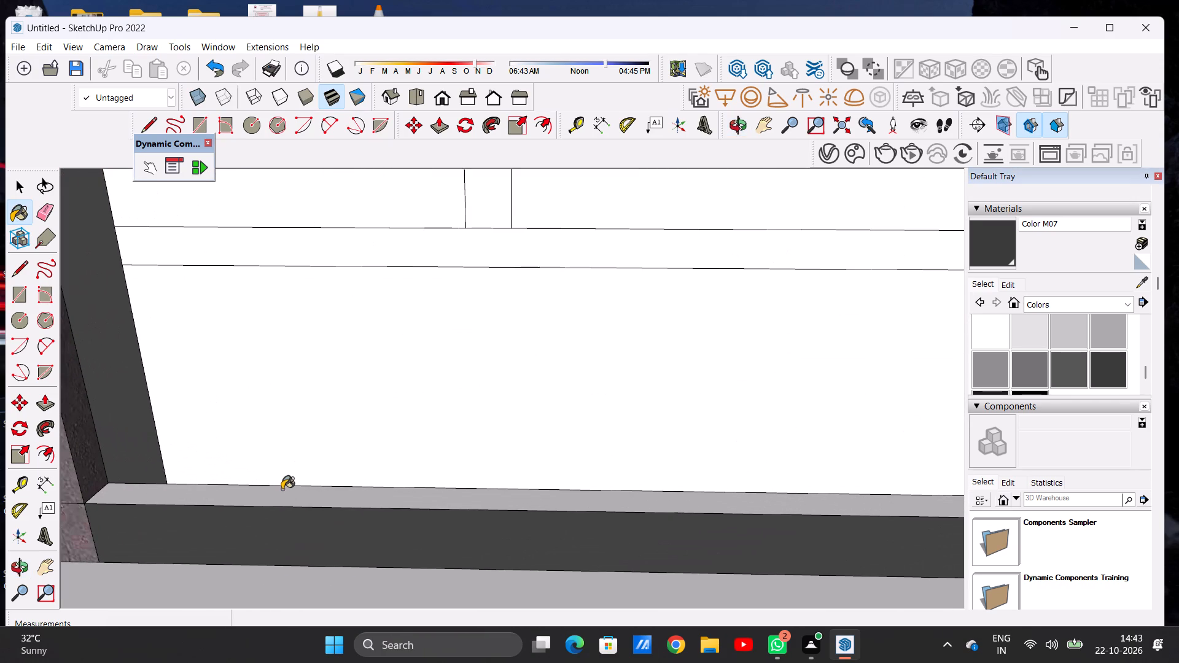
# Paint the two upper faces along the entrance gate's top rail with Color M07.
pyautogui.scroll(-20, 285, 488)
pyautogui.scroll(-3, 285, 488)
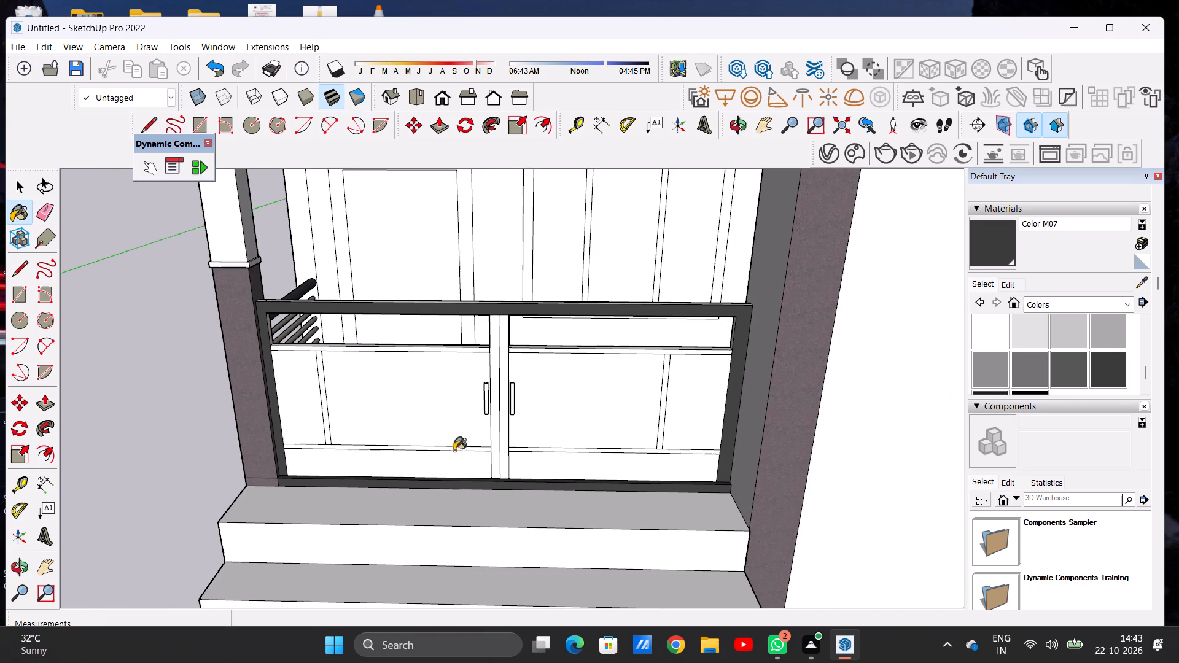
pyautogui.scroll(6, 274, 346)
pyautogui.scroll(-4, 293, 502)
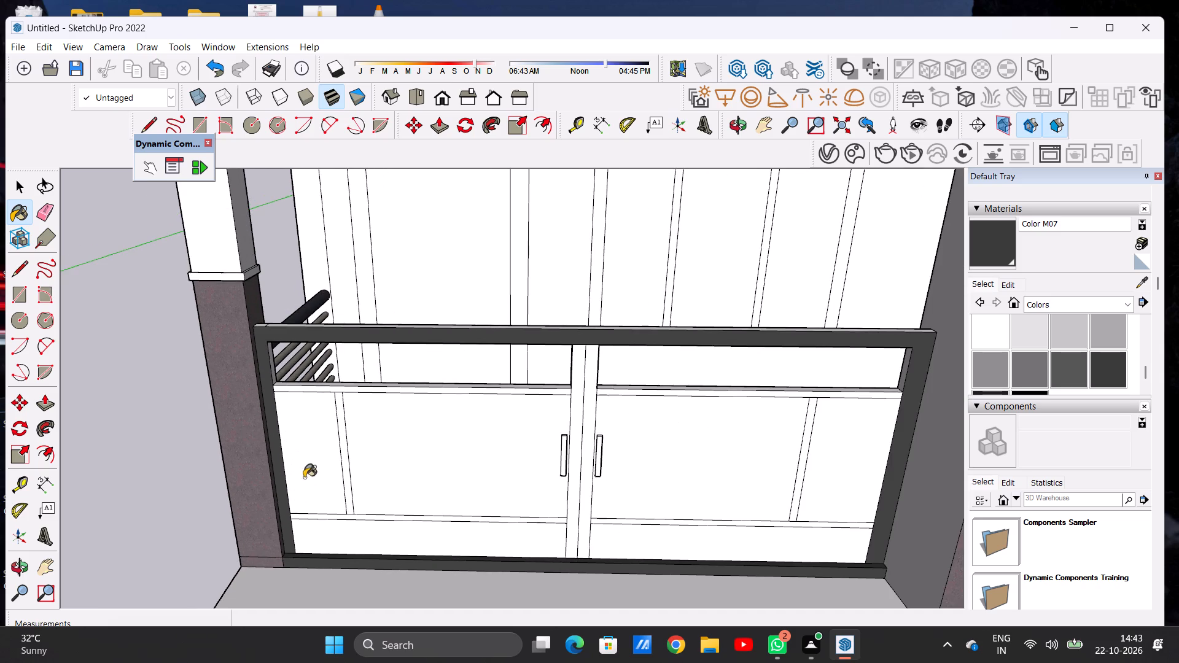
pyautogui.scroll(5, 275, 324)
pyautogui.moveTo(274, 343); pyautogui.dragTo(270, 402, button='middle')
pyautogui.scroll(5, 270, 405)
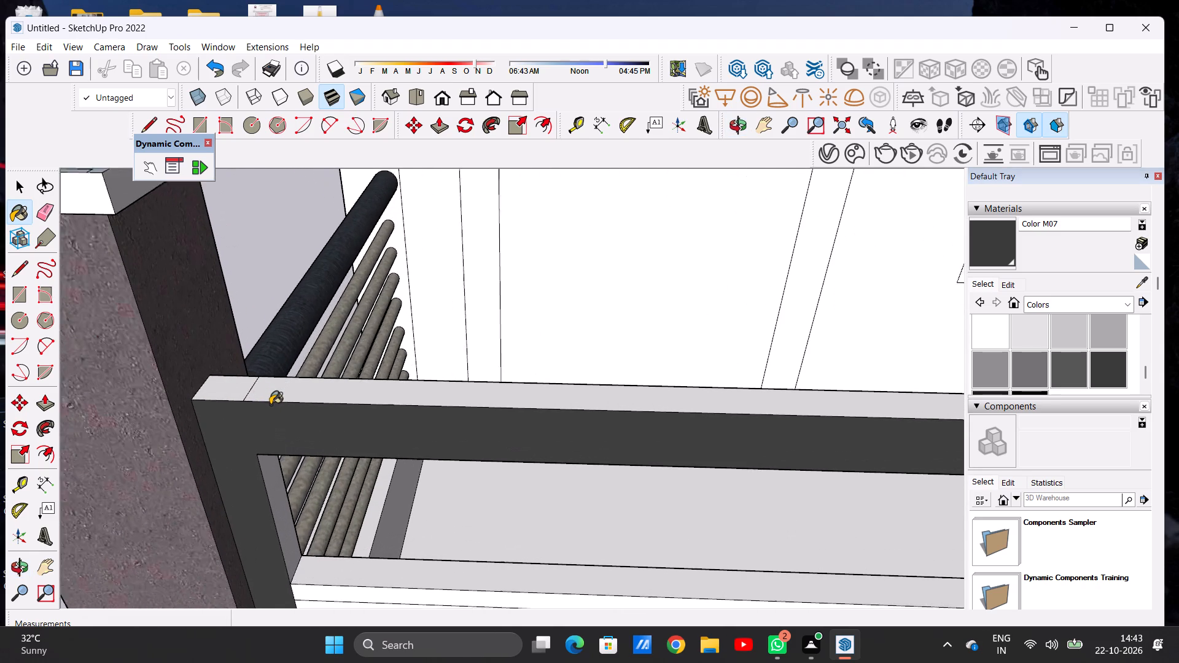
pyautogui.scroll(1, 270, 405)
pyautogui.click(274, 394)
pyautogui.click(244, 390)
# Paint the inner side faces of the gate's two end posts, in the openings under the top rail, with Color M07.
pyautogui.scroll(-9, 331, 385)
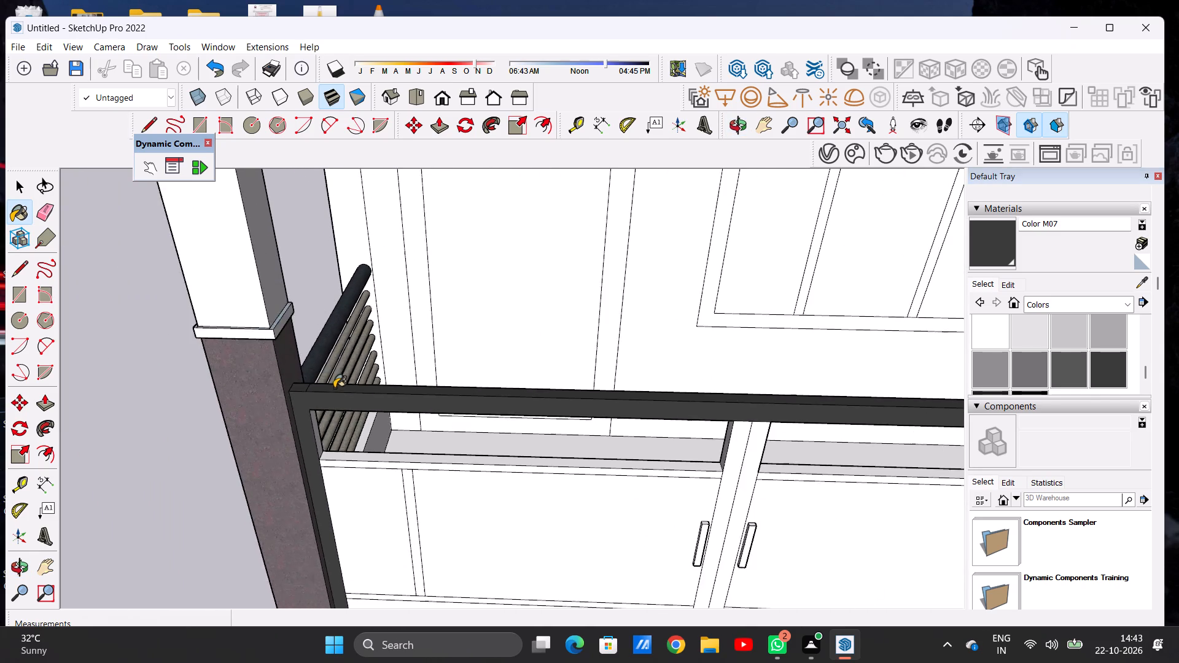
pyautogui.scroll(-9, 334, 388)
pyautogui.scroll(6, 531, 437)
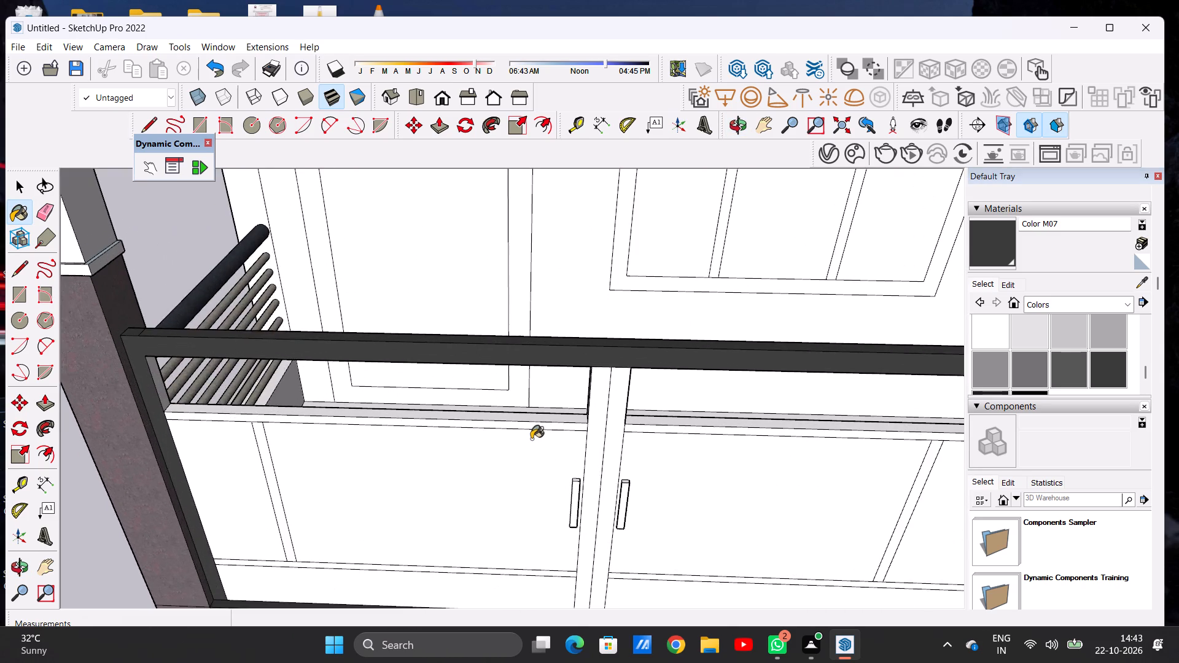
pyautogui.scroll(1, 531, 449)
pyautogui.moveTo(531, 449); pyautogui.dragTo(493, 306, button='middle')
pyautogui.scroll(6, 144, 265)
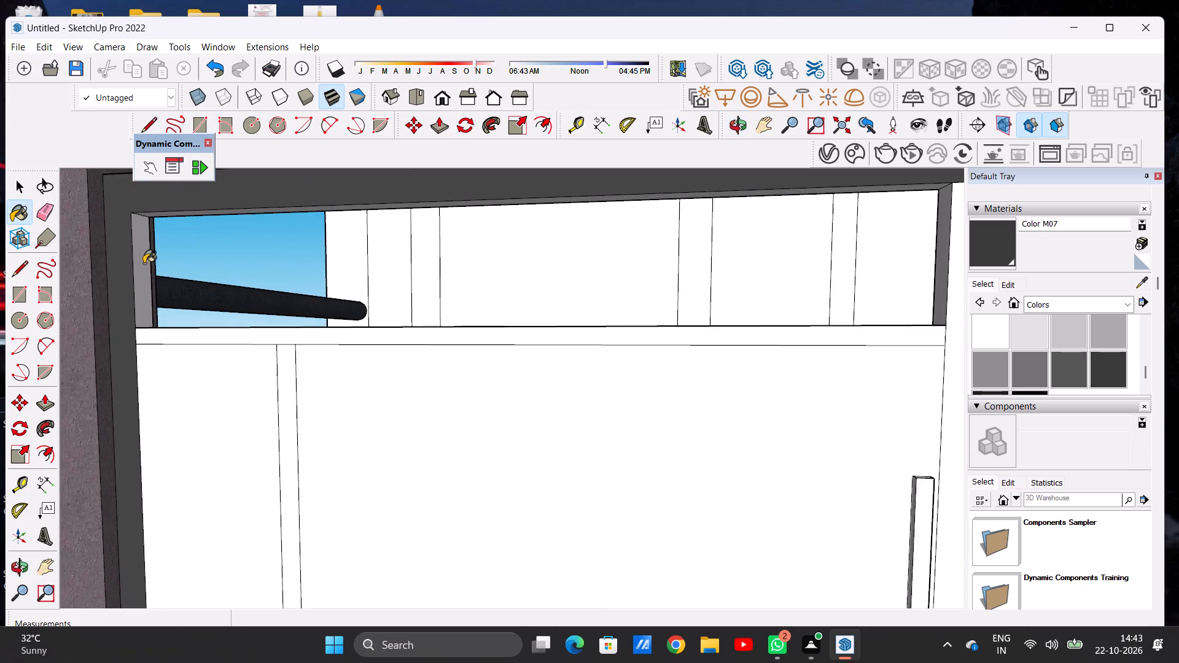
pyautogui.click(144, 263)
pyautogui.scroll(-20, 144, 325)
pyautogui.moveTo(300, 387); pyautogui.dragTo(539, 387, button='middle')
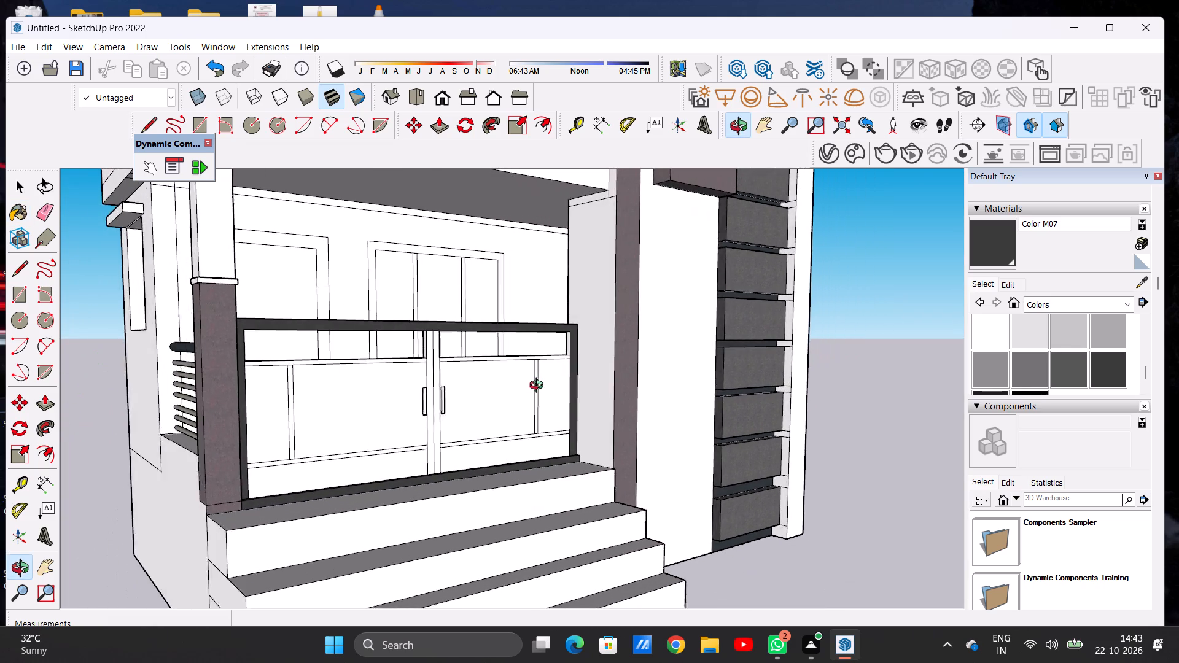
pyautogui.moveTo(539, 387); pyautogui.dragTo(542, 387, button='middle')
pyautogui.scroll(14, 574, 330)
pyautogui.click(624, 328)
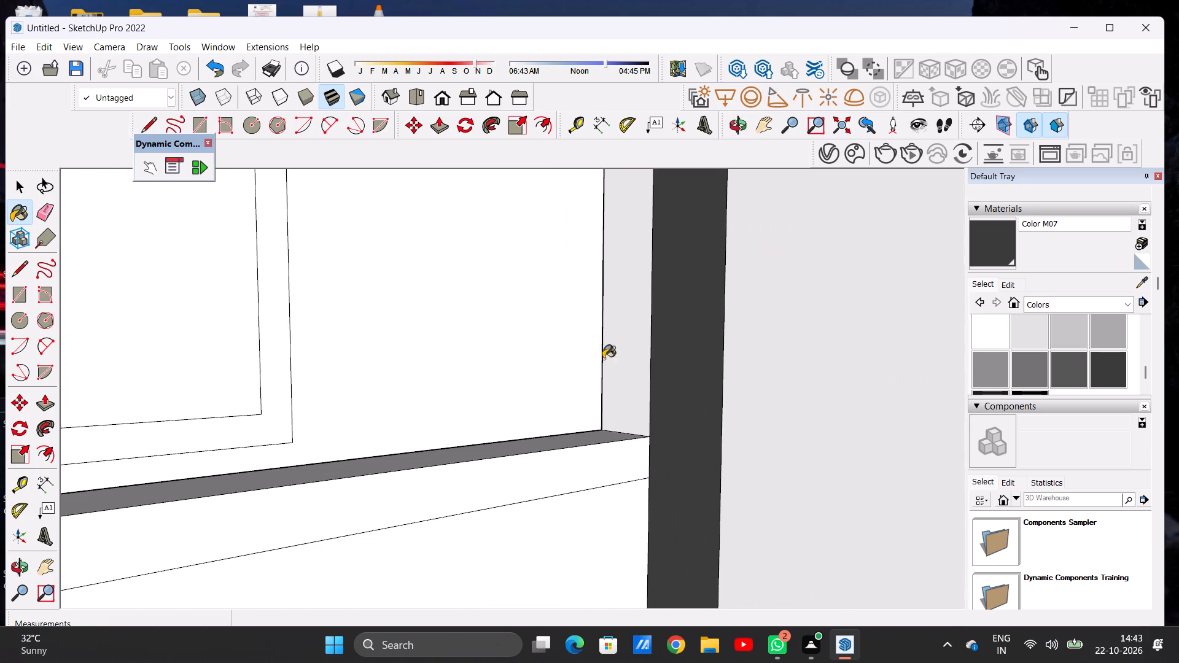
# Paint the underside of the gate's top rail over both leaf openings with Color M07.
pyautogui.scroll(-15, 544, 422)
pyautogui.moveTo(401, 454); pyautogui.dragTo(270, 317, button='middle')
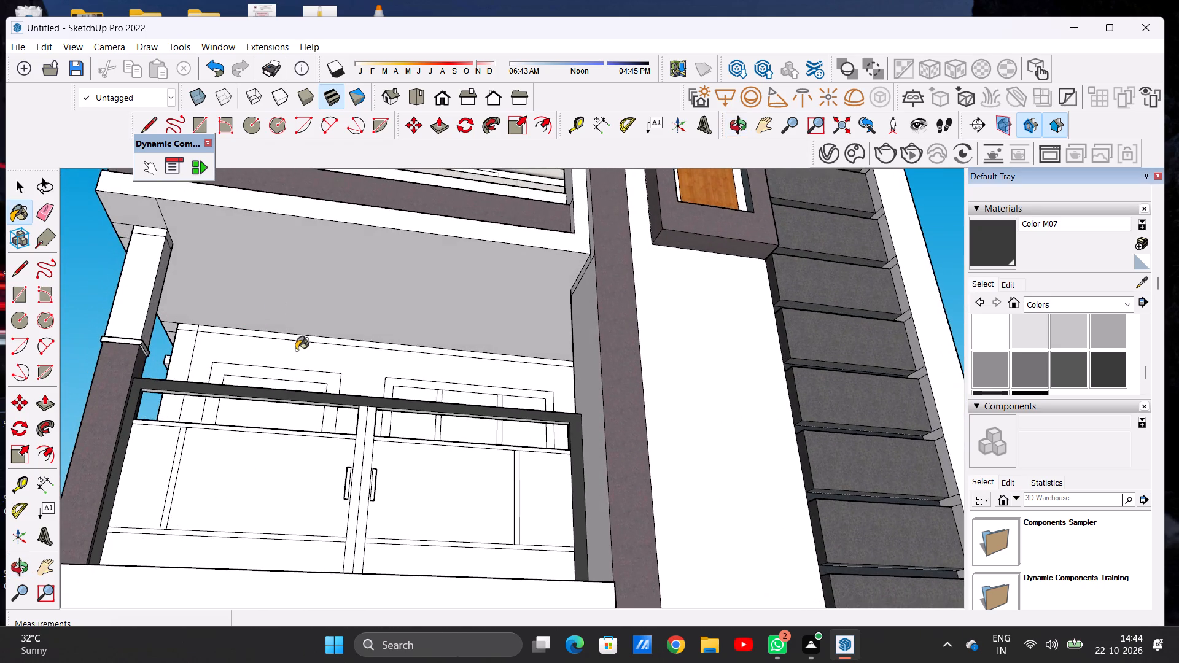
pyautogui.scroll(14, 338, 398)
pyautogui.moveTo(391, 416); pyautogui.dragTo(381, 388, button='middle')
pyautogui.scroll(4, 370, 399)
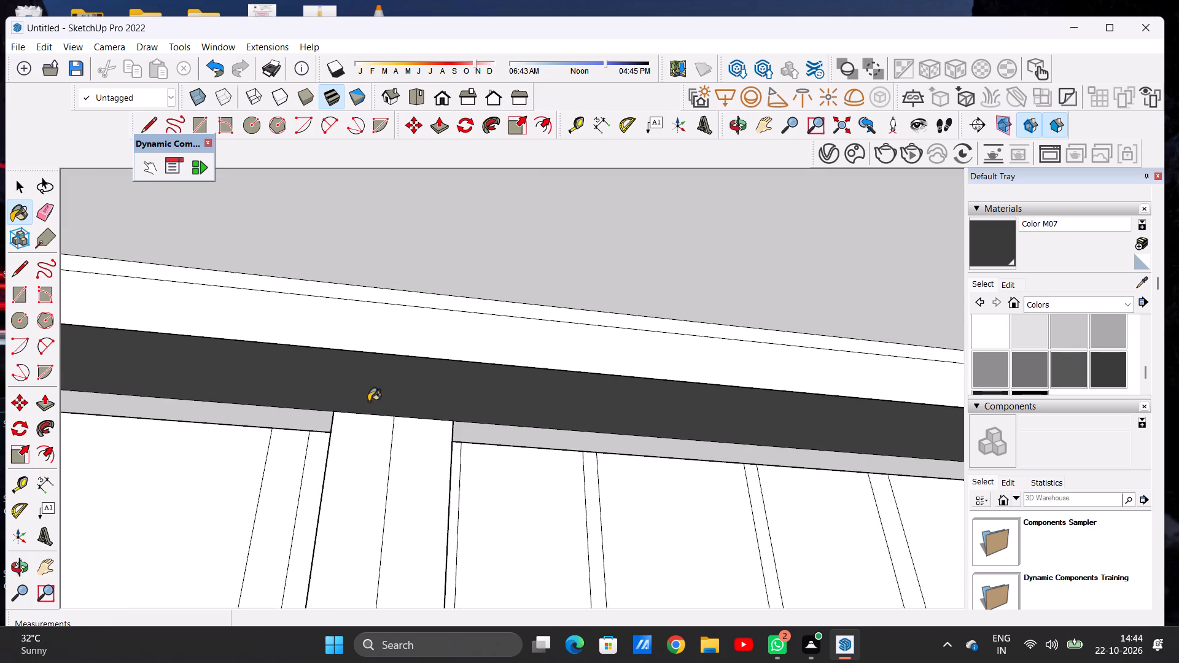
pyautogui.scroll(2, 368, 401)
pyautogui.click(309, 431)
pyautogui.click(482, 434)
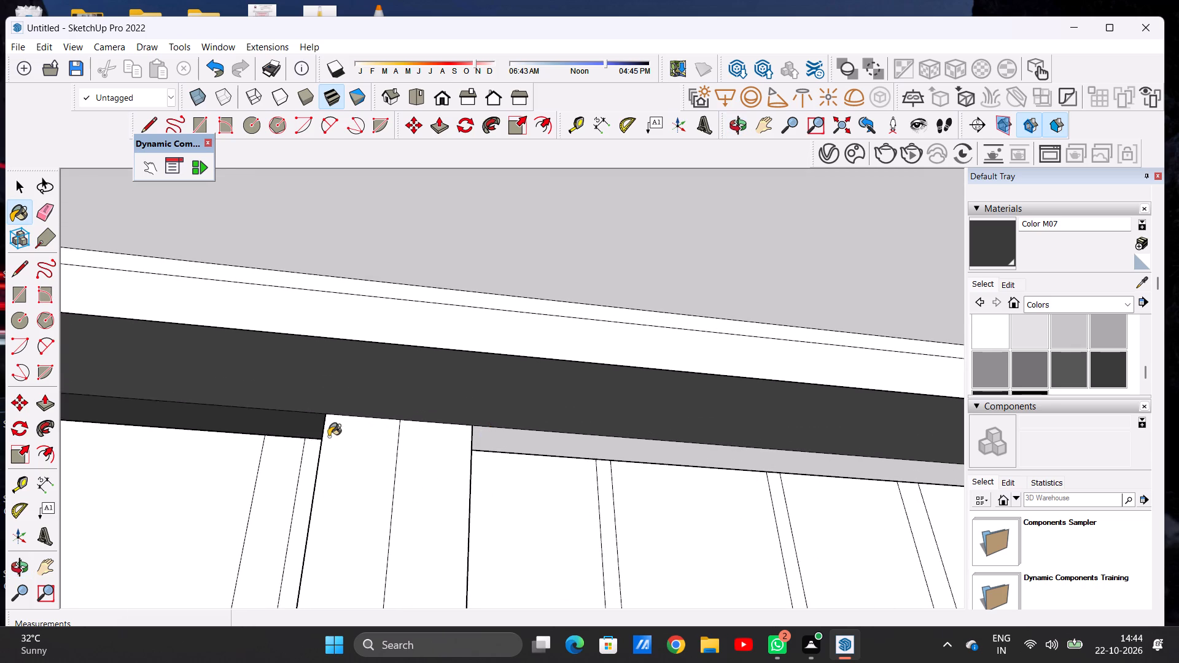
# Paint the front faces of the gate's two central meeting stiles with Color M07.
pyautogui.scroll(-8, 329, 436)
pyautogui.scroll(1, 341, 428)
pyautogui.scroll(-14, 408, 393)
pyautogui.moveTo(387, 463); pyautogui.dragTo(400, 565, button='middle')
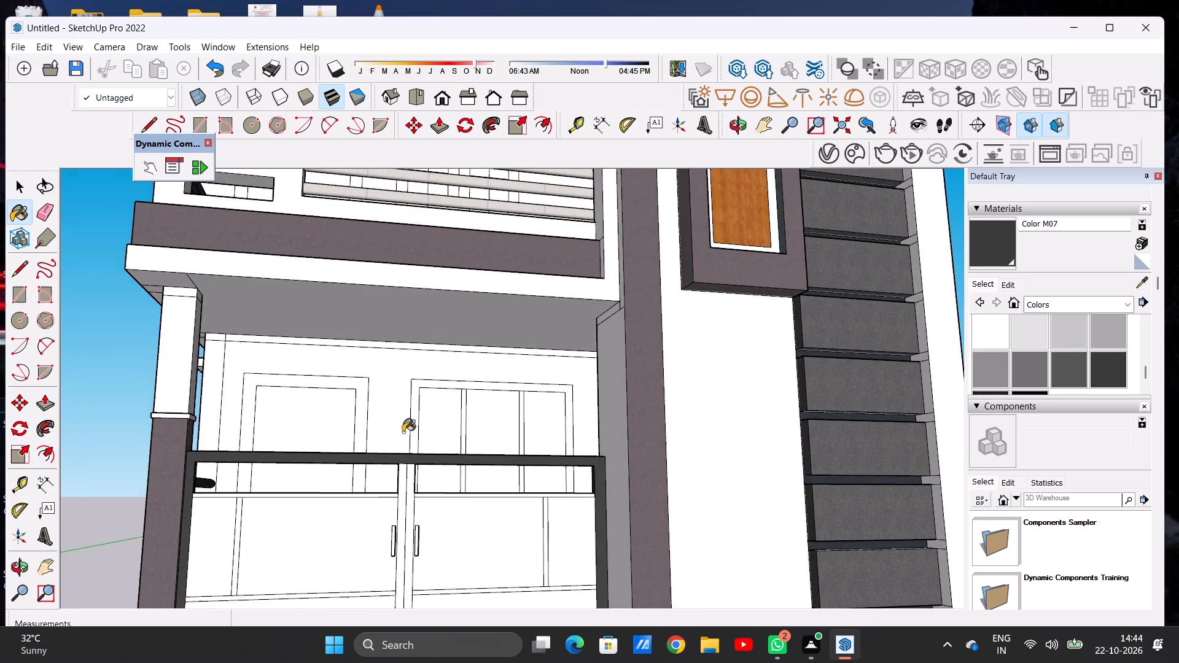
pyautogui.scroll(-12, 403, 432)
pyautogui.scroll(7, 406, 492)
pyautogui.scroll(7, 406, 428)
pyautogui.moveTo(391, 407); pyautogui.dragTo(383, 446, button='middle')
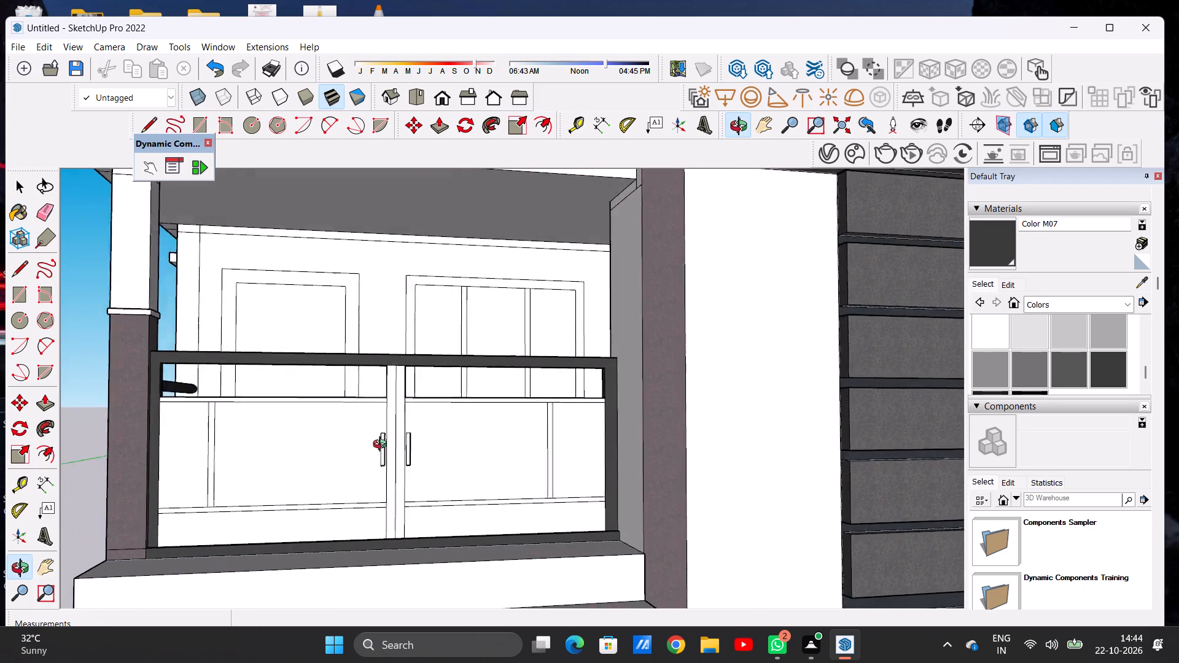
pyautogui.moveTo(383, 446); pyautogui.dragTo(372, 482, button='middle')
pyautogui.scroll(8, 392, 403)
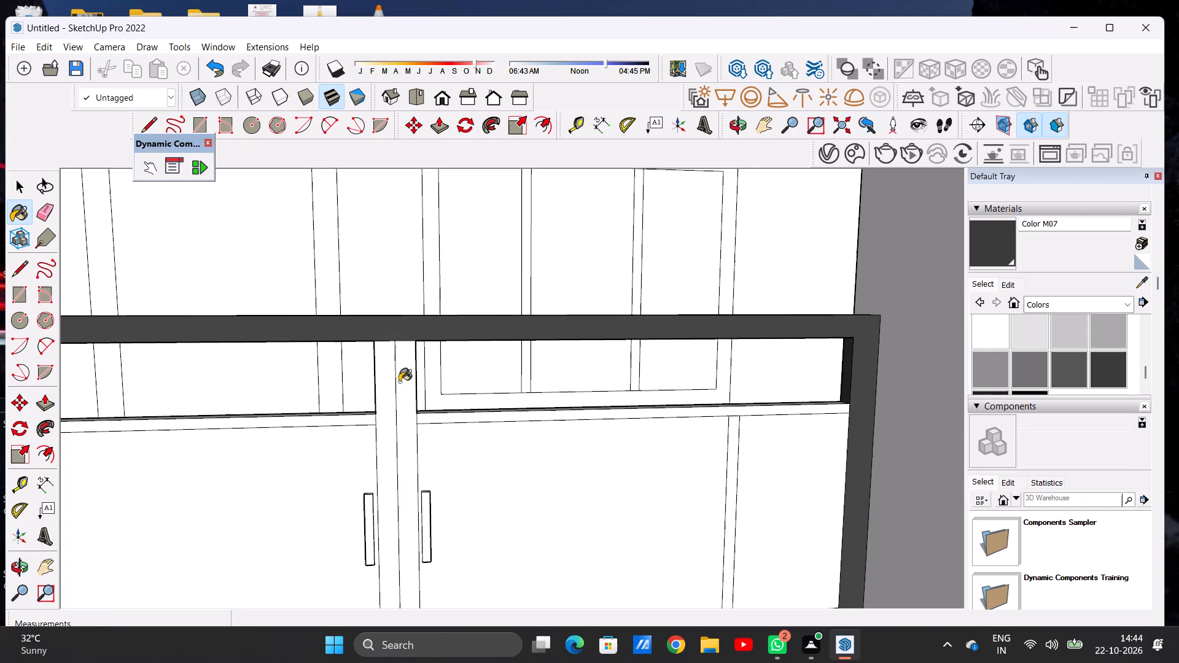
pyautogui.click(400, 351)
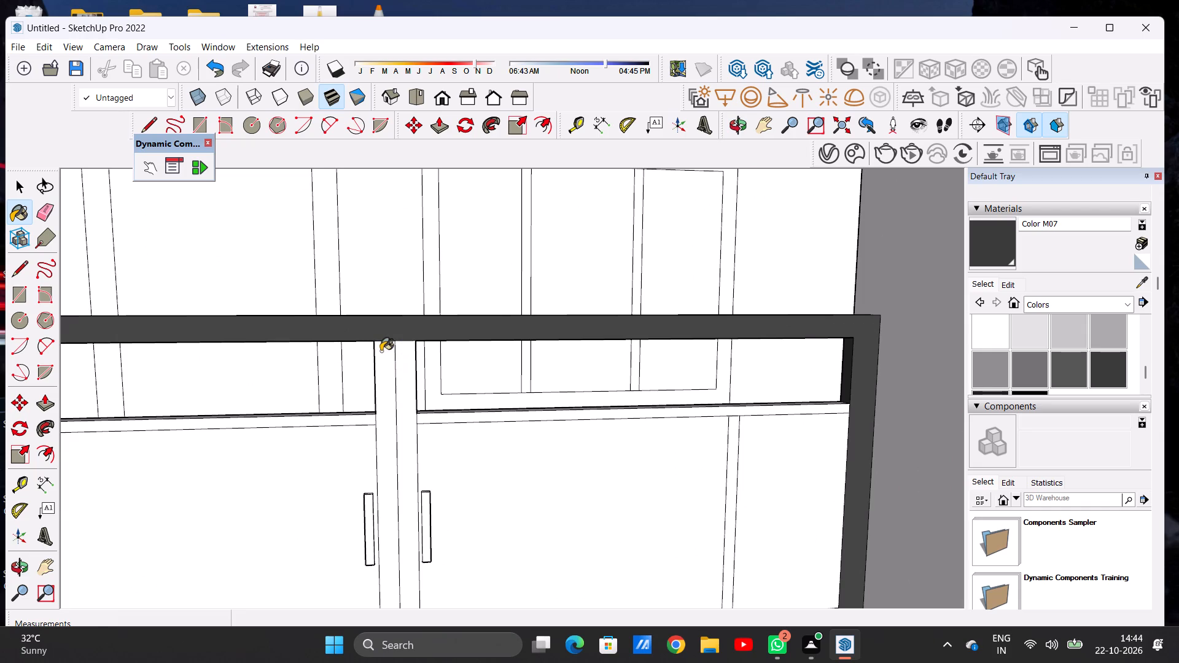
pyautogui.click(381, 351)
# Paint the front faces of the horizontal middle rails on both gate leaves with Color M07.
pyautogui.scroll(-5, 392, 398)
pyautogui.scroll(8, 355, 430)
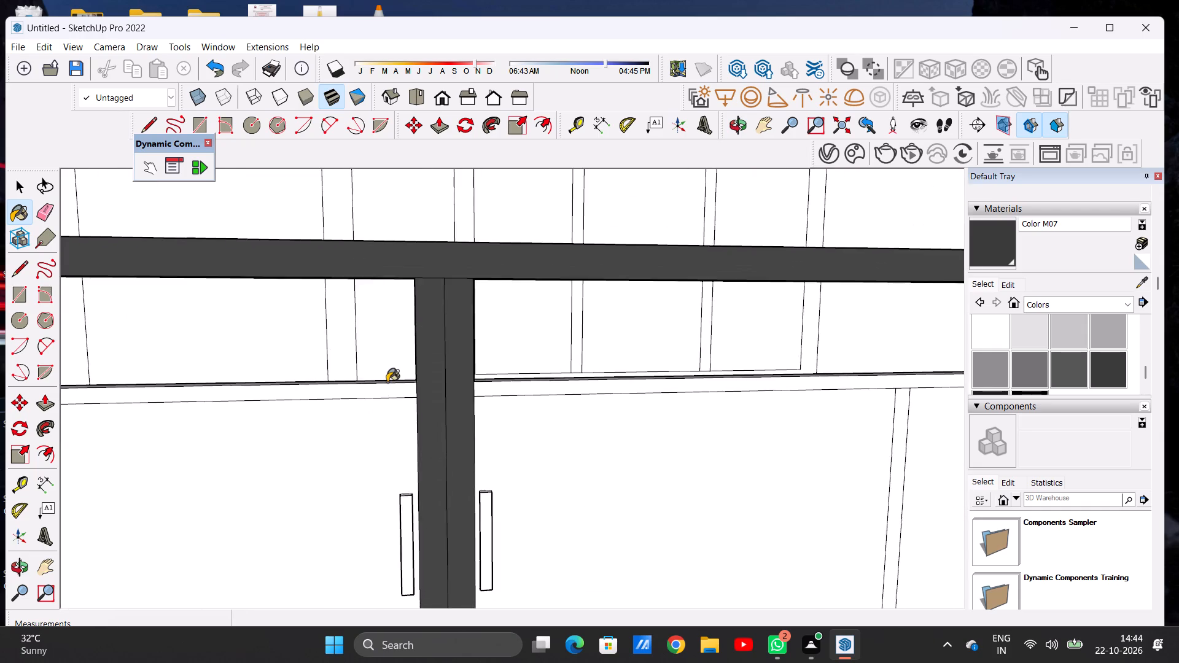
pyautogui.scroll(8, 387, 382)
pyautogui.click(399, 400)
pyautogui.click(611, 397)
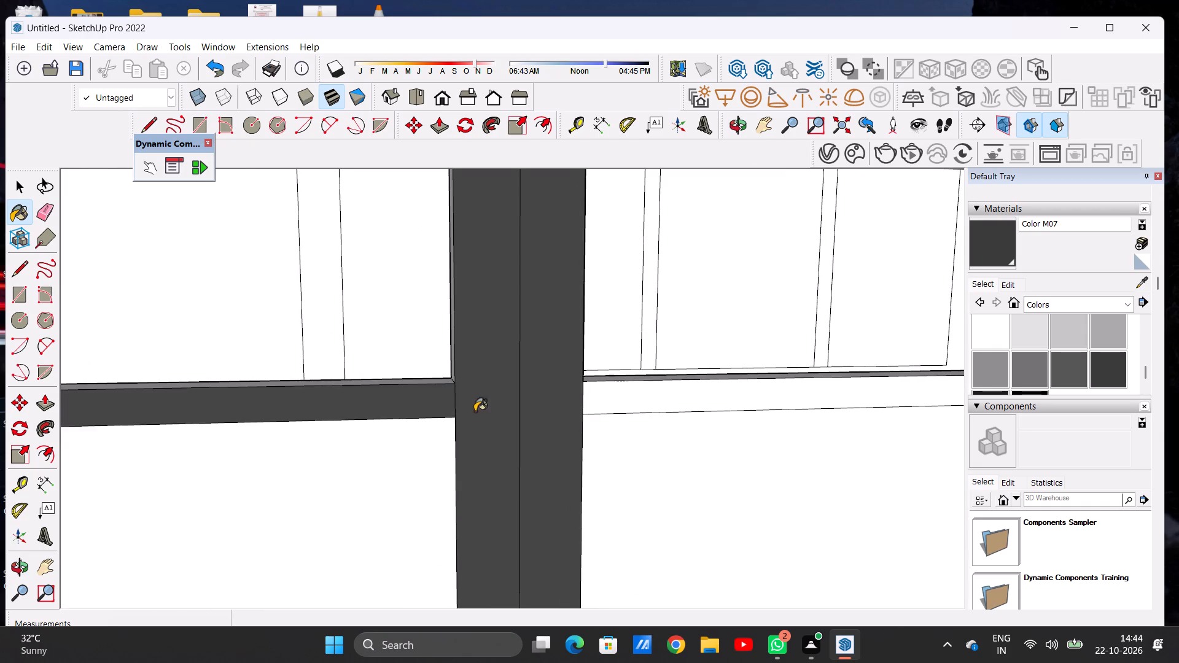
# Paint the central stile's side face and the middle rail's upper face in the gate's left leaf with Color M07.
pyautogui.scroll(-6, 460, 398)
pyautogui.moveTo(421, 375); pyautogui.dragTo(429, 449, button='middle')
pyautogui.scroll(6, 438, 456)
pyautogui.scroll(-4, 485, 417)
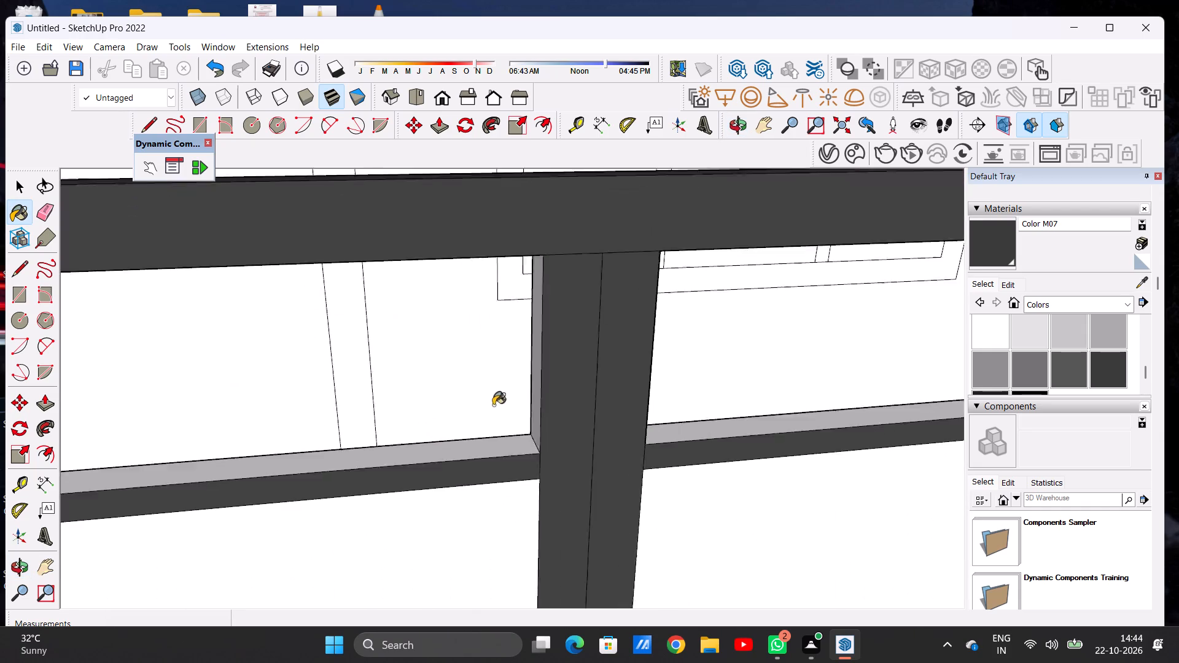
pyautogui.scroll(-1, 493, 405)
pyautogui.moveTo(478, 468); pyautogui.dragTo(558, 427, button='middle')
pyautogui.scroll(4, 545, 425)
pyautogui.scroll(-1, 545, 425)
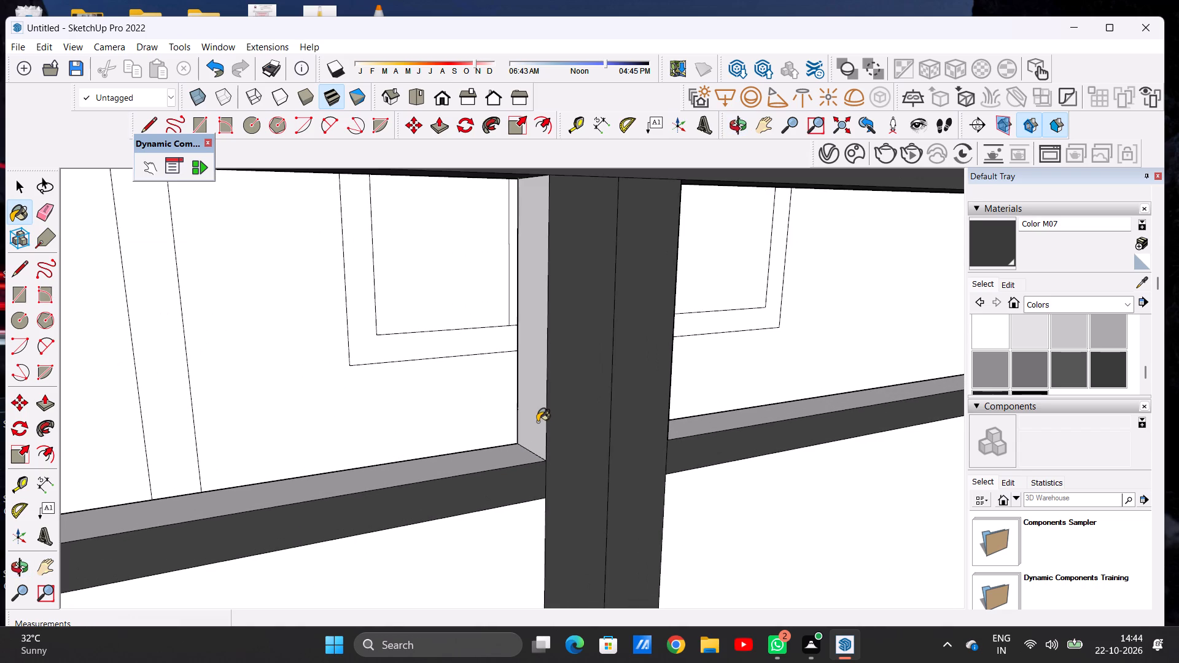
pyautogui.click(536, 422)
pyautogui.click(455, 467)
# Paint the central stile's side face and the middle rail's upper face in the gate's right leaf with Color M07.
pyautogui.scroll(-11, 329, 484)
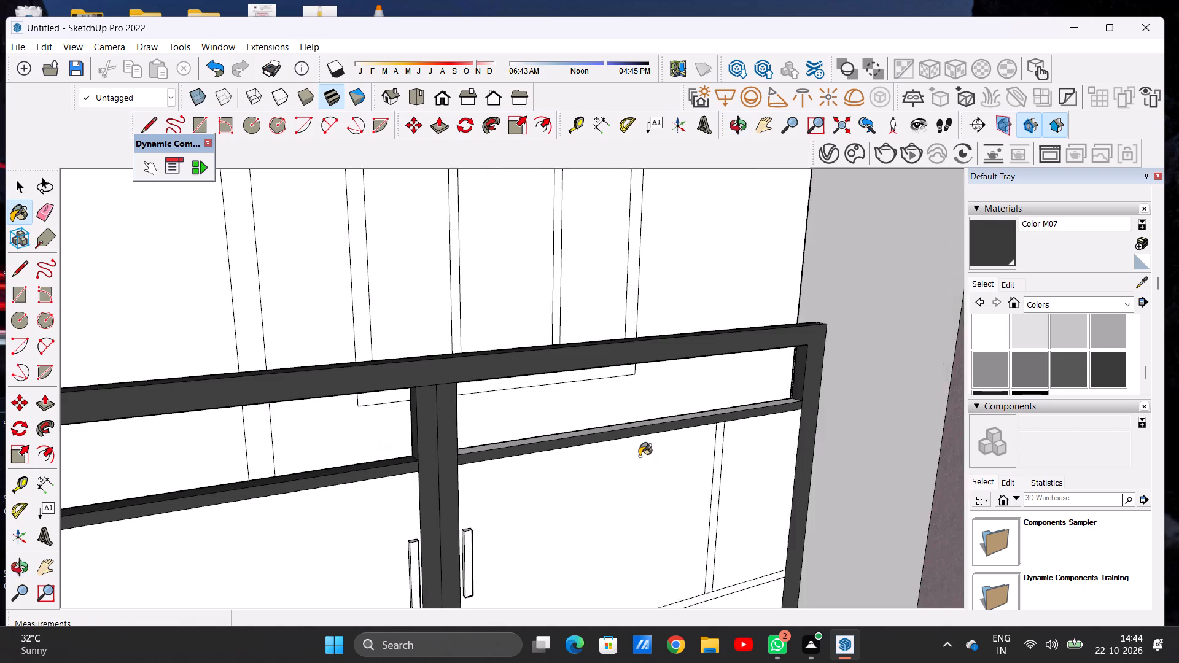
pyautogui.moveTo(632, 456); pyautogui.dragTo(346, 452, button='middle')
pyautogui.scroll(6, 430, 387)
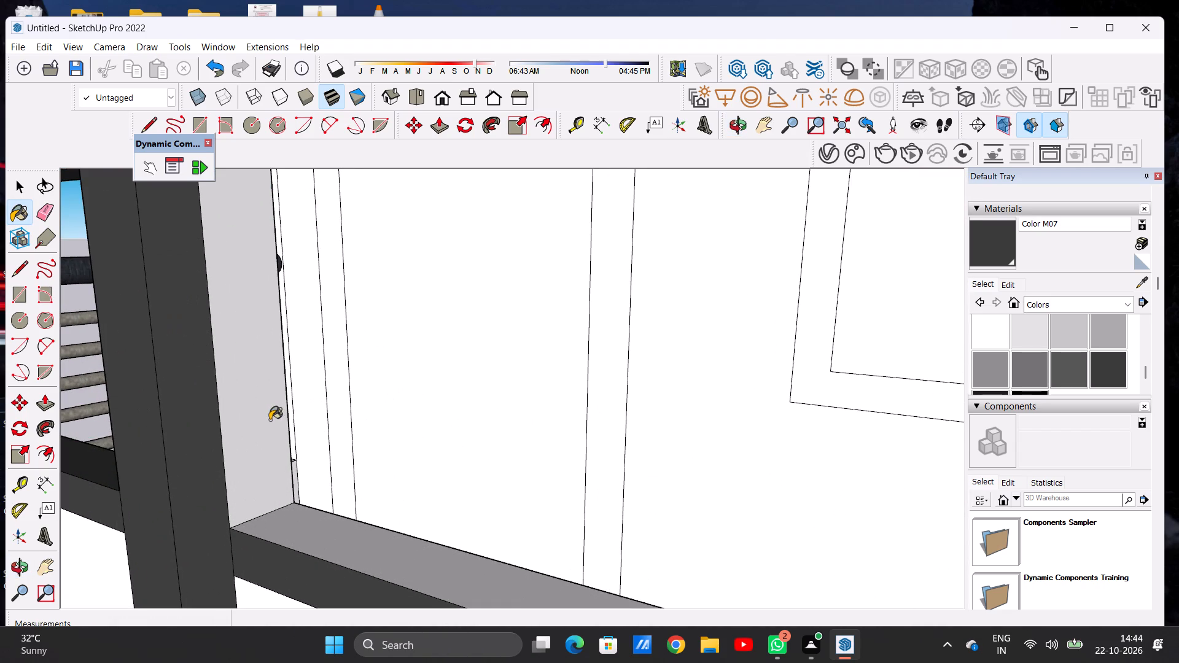
pyautogui.click(270, 420)
pyautogui.click(300, 519)
# Examine the painted gate frame from the front, from the porch's side railing, and from behind.
pyautogui.scroll(-18, 368, 454)
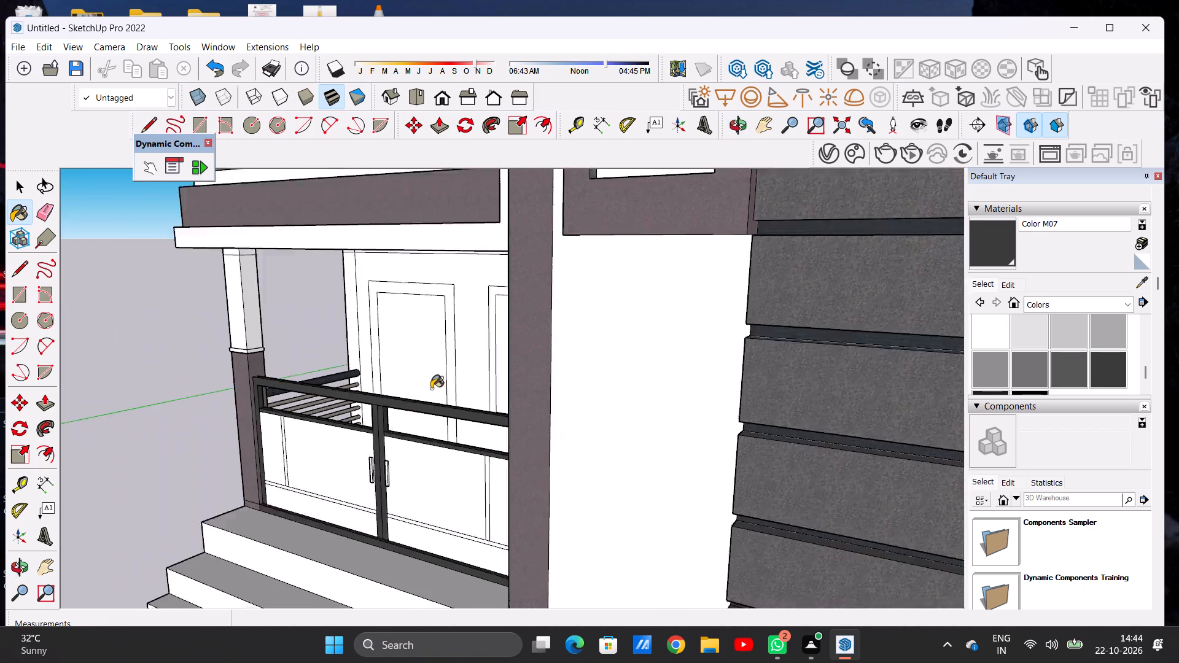
pyautogui.scroll(-2, 431, 389)
pyautogui.scroll(-1, 407, 473)
pyautogui.scroll(1, 407, 473)
pyautogui.scroll(-1, 407, 473)
pyautogui.scroll(2, 407, 473)
pyautogui.scroll(10, 401, 404)
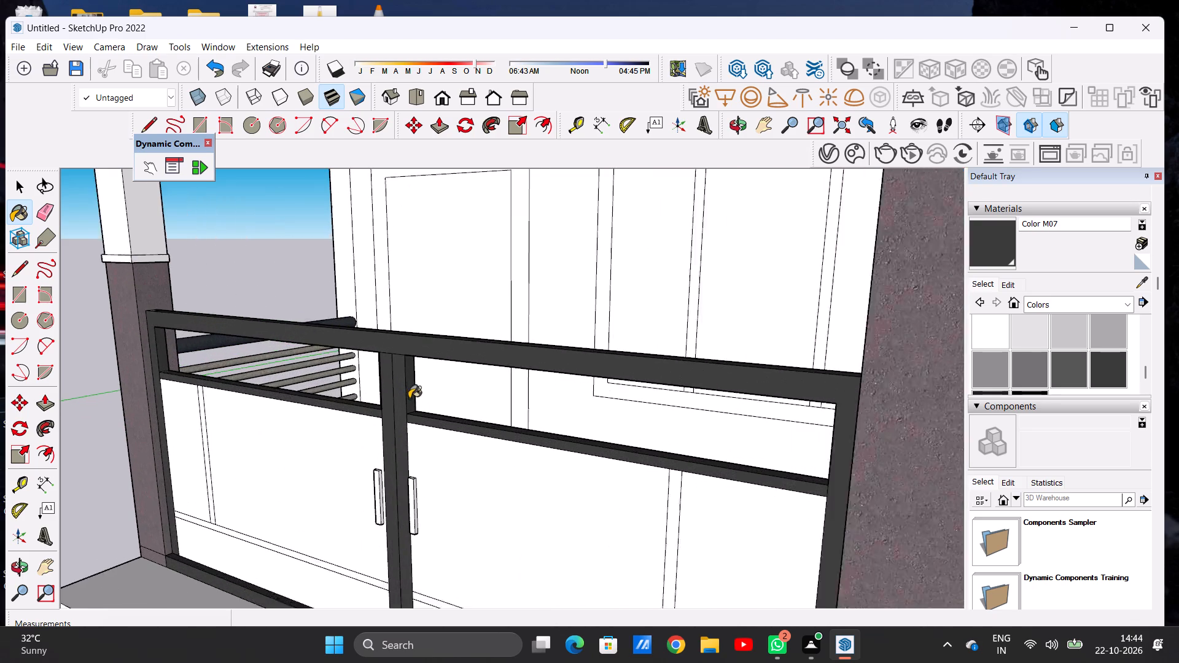
pyautogui.scroll(3, 409, 398)
pyautogui.scroll(-4, 362, 436)
pyautogui.moveTo(317, 444); pyautogui.dragTo(710, 422, button='middle')
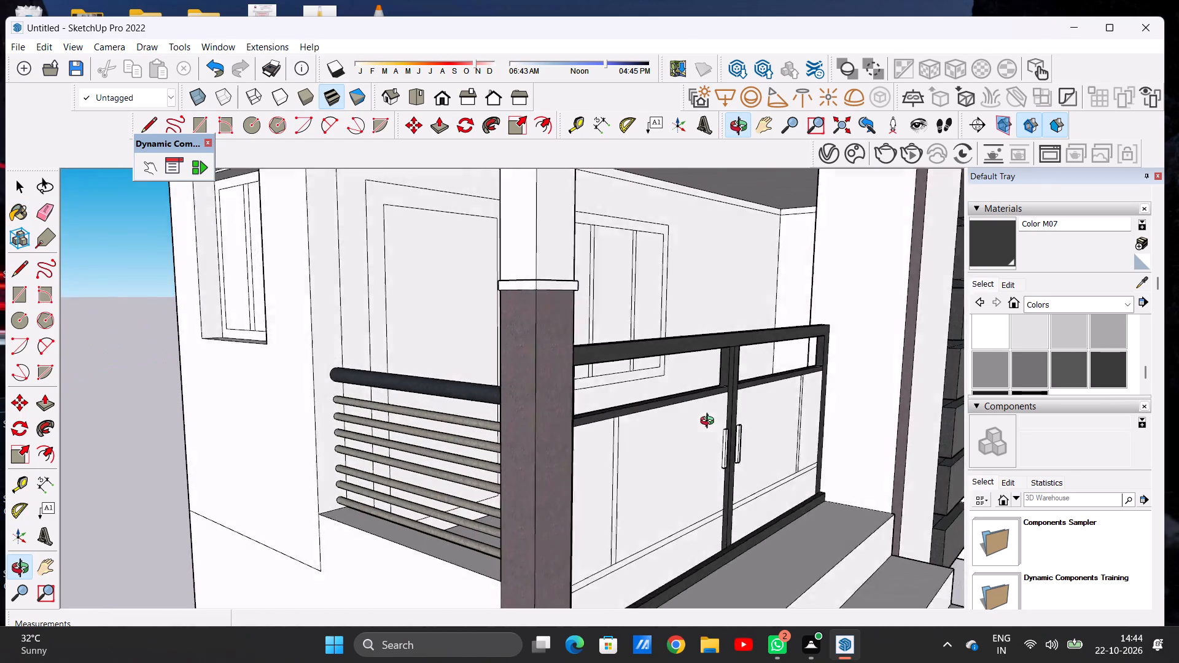
pyautogui.moveTo(710, 422); pyautogui.dragTo(749, 420, button='middle')
pyautogui.moveTo(453, 387); pyautogui.dragTo(729, 430, button='middle')
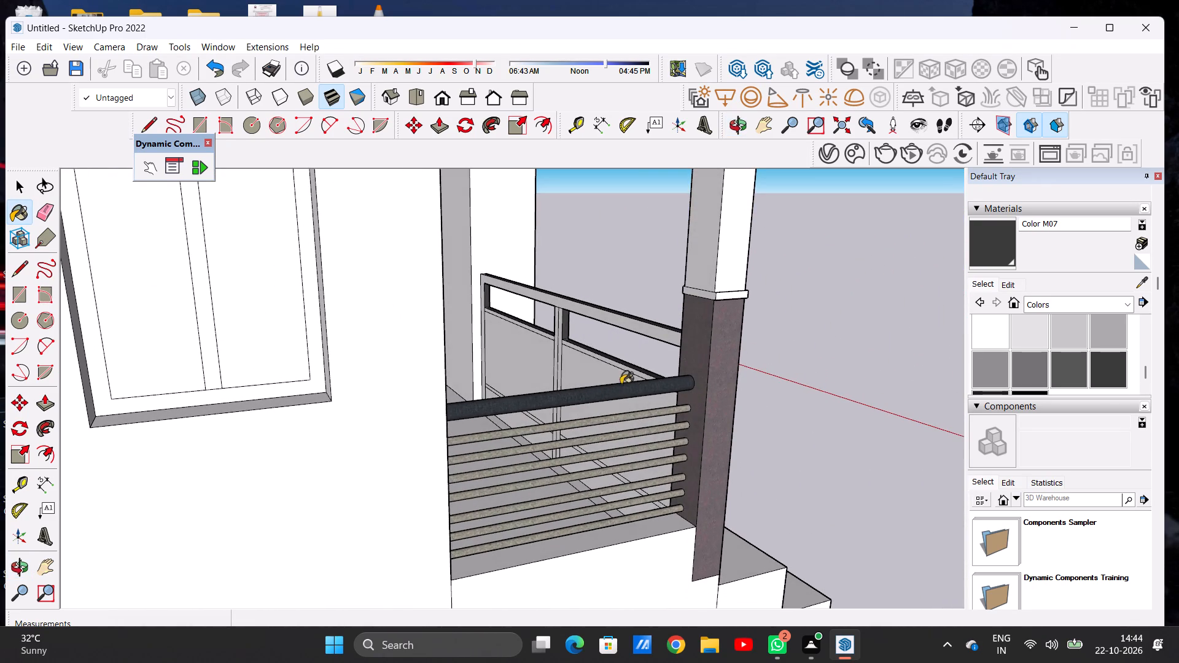
# Paint the rear faces of the gate's top rail and of the middle rails on both leaves with Color M07.
pyautogui.scroll(8, 612, 338)
pyautogui.scroll(-12, 613, 338)
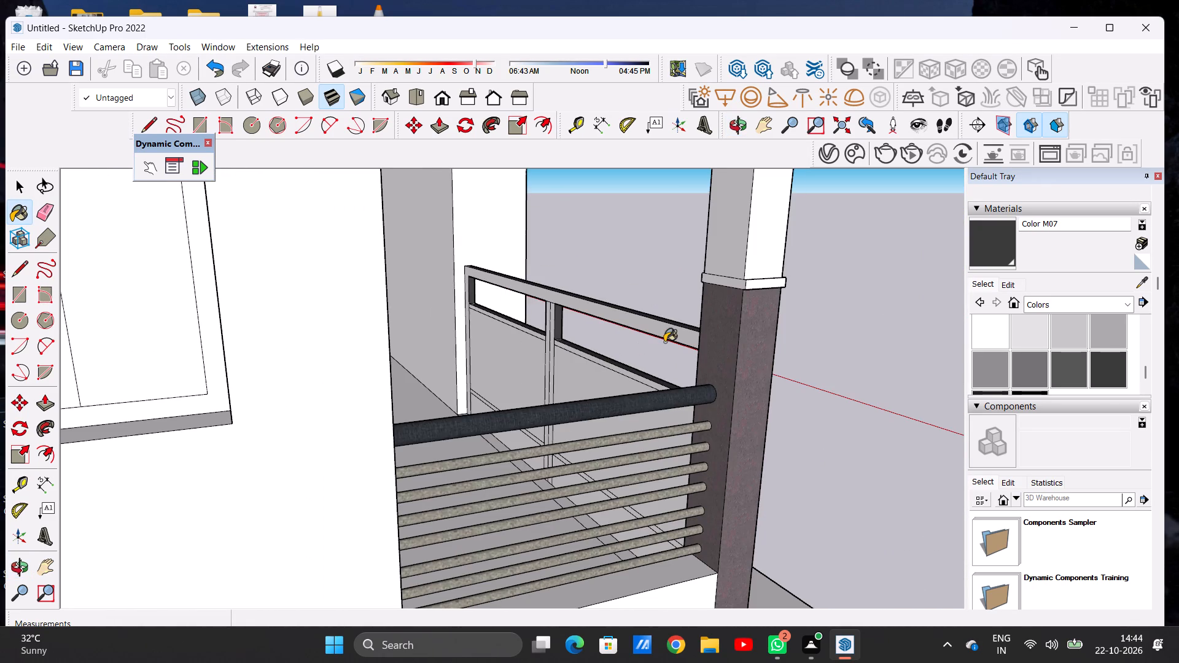
pyautogui.scroll(-1, 665, 337)
pyautogui.scroll(6, 665, 337)
pyautogui.click(665, 337)
pyautogui.scroll(7, 555, 373)
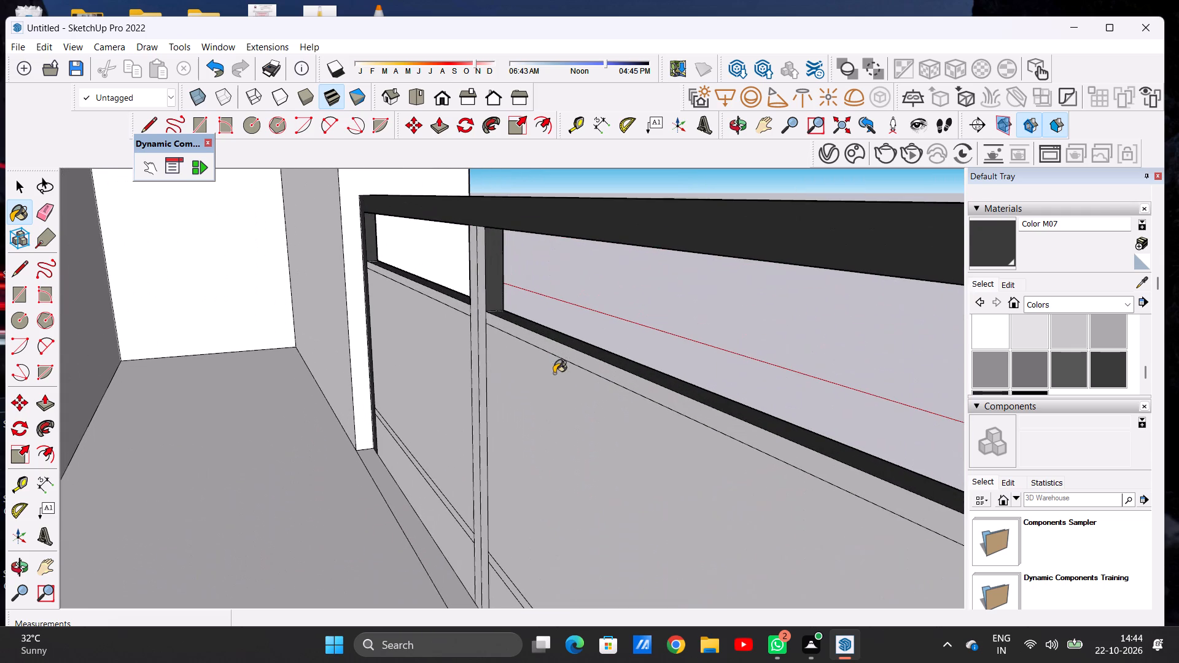
pyautogui.click(555, 350)
pyautogui.scroll(6, 470, 311)
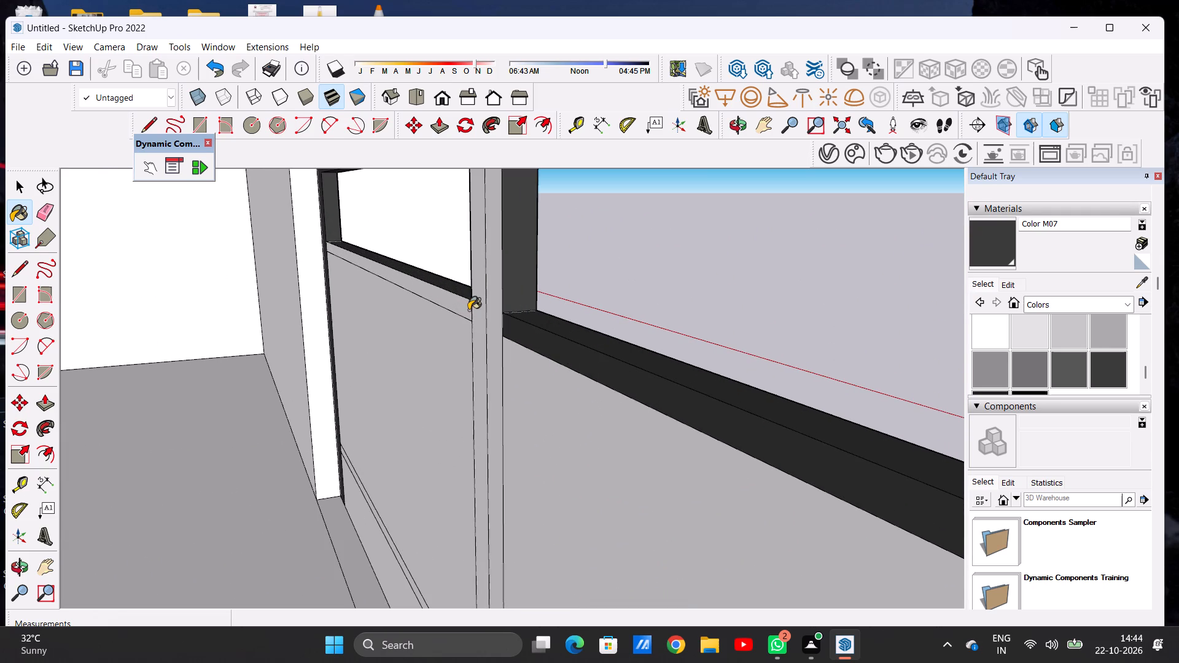
pyautogui.click(467, 310)
pyautogui.scroll(5, 467, 310)
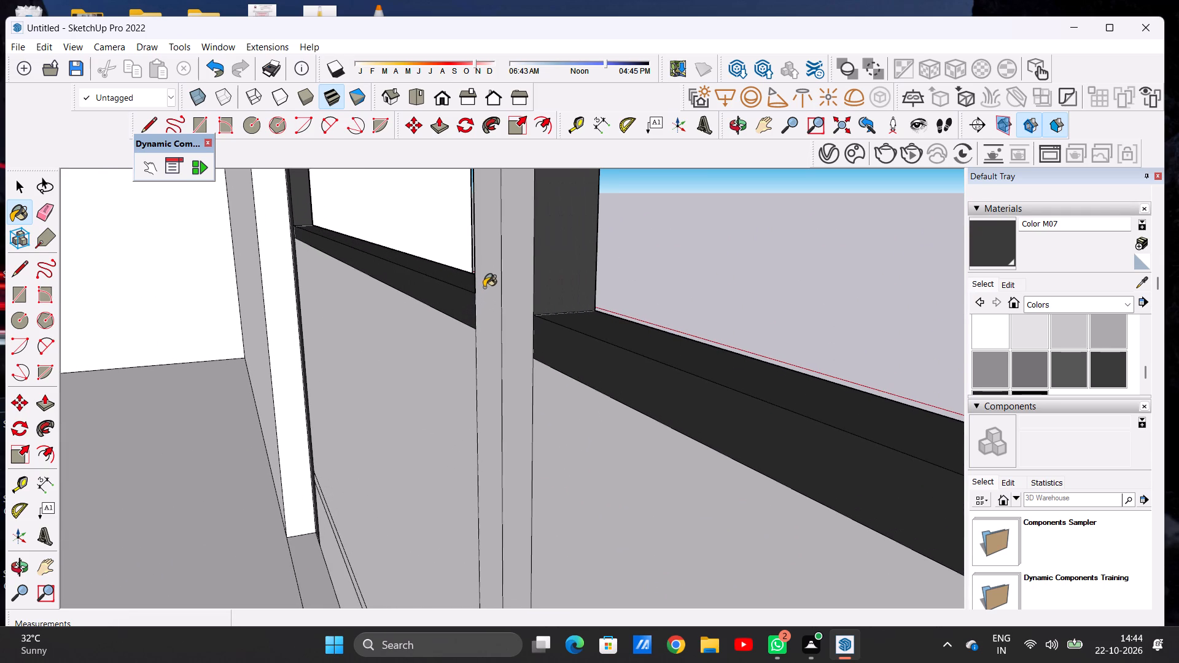
# Paint the rear faces of the gate's two central stiles with Color M07.
pyautogui.click(484, 287)
pyautogui.click(514, 286)
pyautogui.scroll(-10, 463, 359)
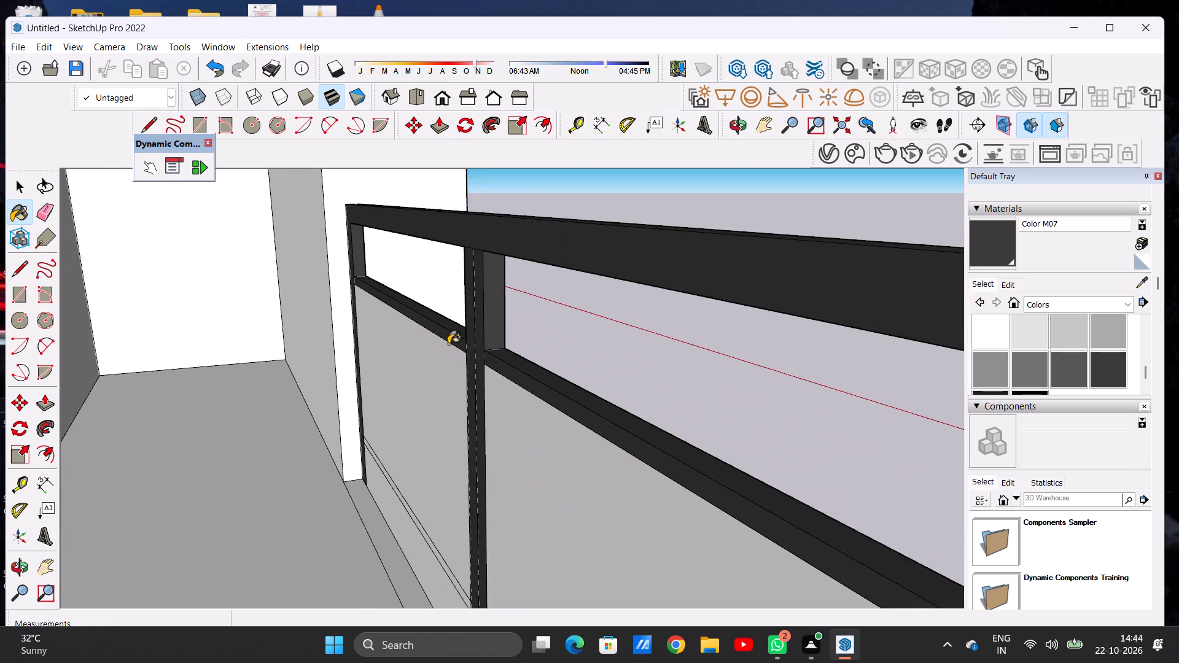
# Paint the rear faces of the thin lower rails on both gate leaves with Color M07.
pyautogui.scroll(-6, 446, 341)
pyautogui.scroll(13, 457, 495)
pyautogui.click(457, 503)
pyautogui.scroll(-6, 453, 424)
pyautogui.scroll(7, 464, 521)
pyautogui.click(531, 504)
# Paint the front faces of the left leaf's lower rail and thin vertical divider with Color M07.
pyautogui.scroll(-8, 422, 440)
pyautogui.scroll(1, 422, 440)
pyautogui.scroll(-11, 422, 440)
pyautogui.moveTo(520, 414); pyautogui.dragTo(140, 405, button='middle')
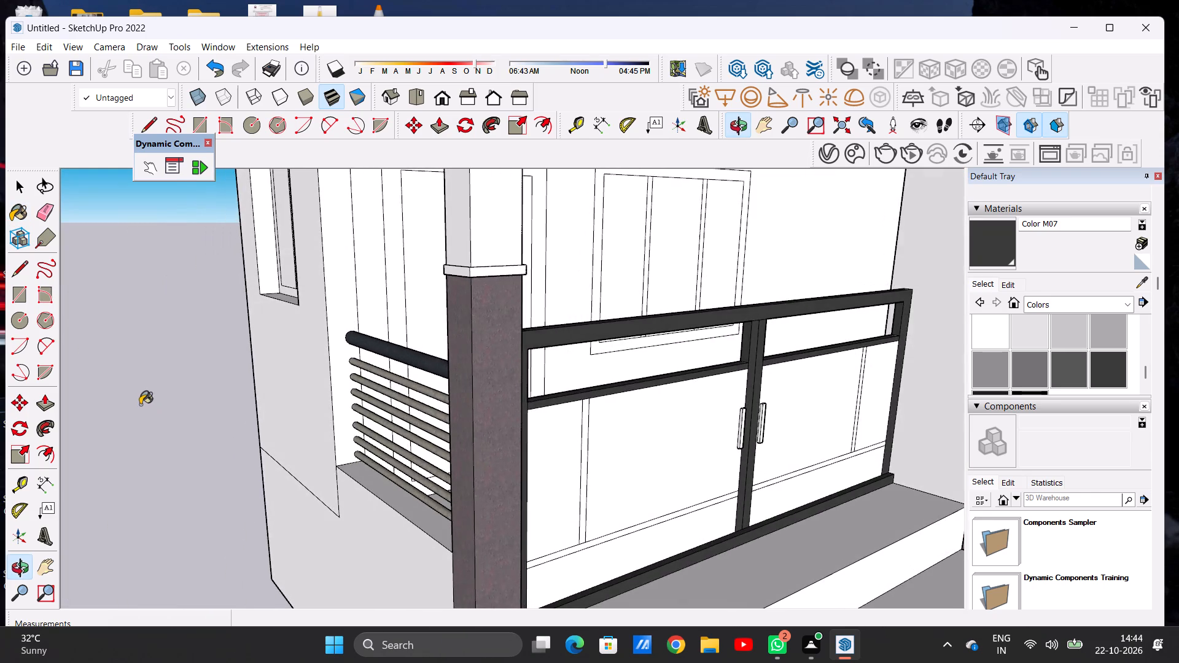
pyautogui.scroll(-10, 147, 397)
pyautogui.scroll(6, 373, 427)
pyautogui.moveTo(378, 473); pyautogui.dragTo(273, 460, button='middle')
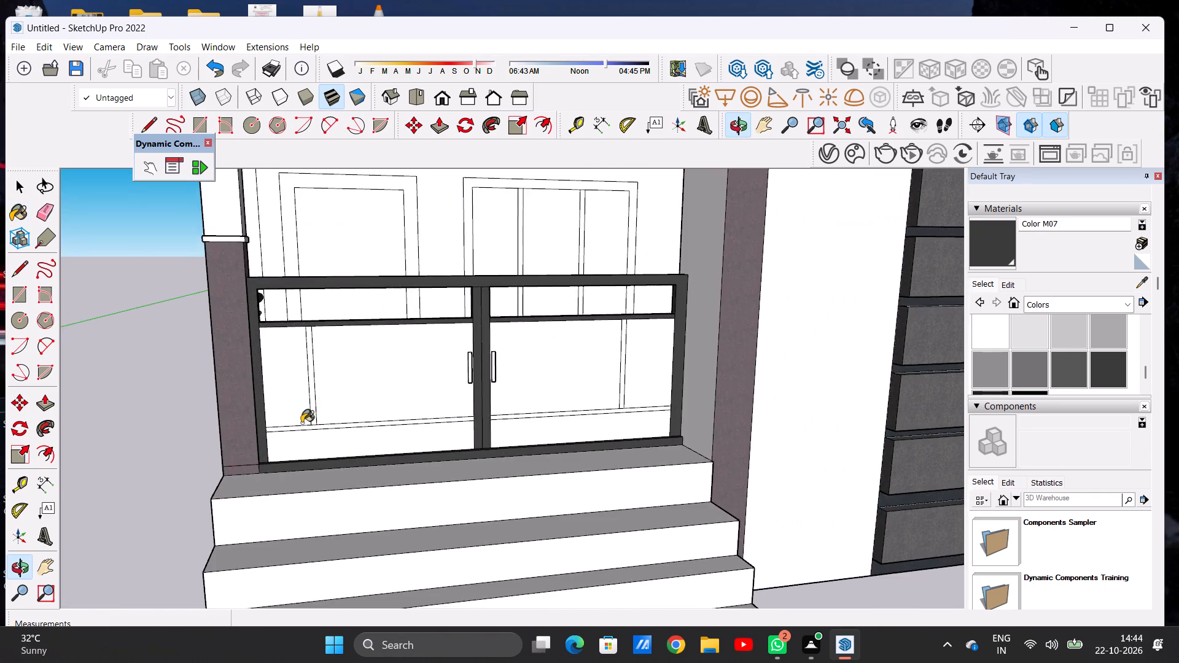
pyautogui.scroll(20, 302, 423)
pyautogui.click(334, 413)
pyautogui.click(335, 380)
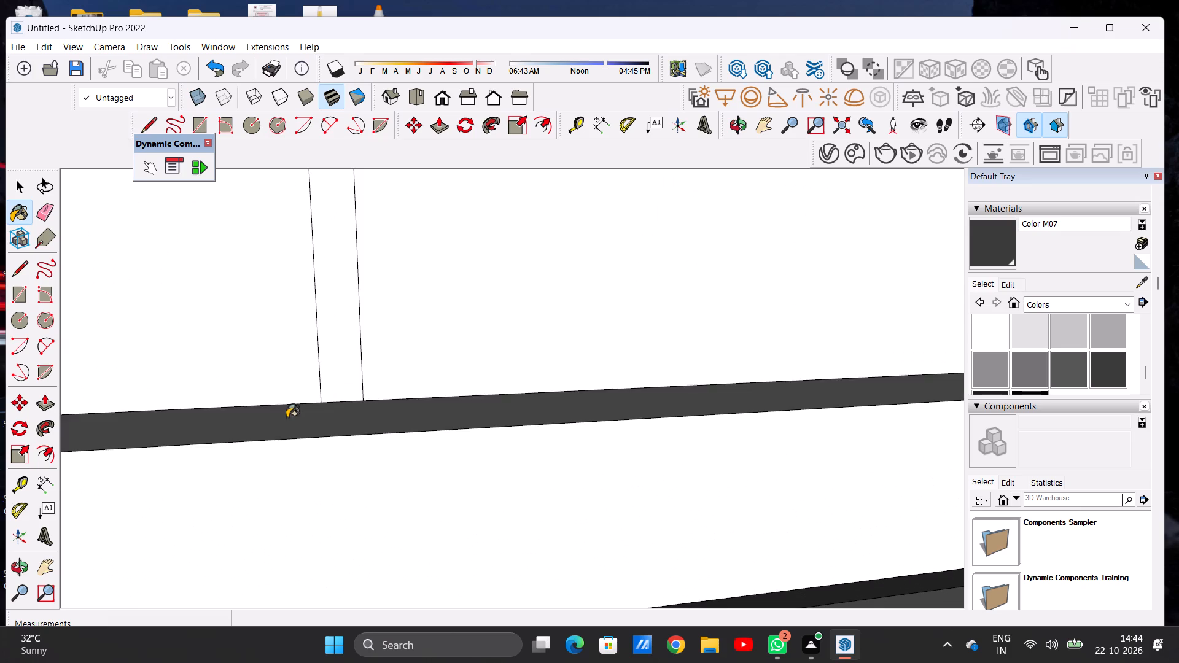
# Paint the front faces of the right leaf's thin vertical divider and lower rail with Color M07.
pyautogui.scroll(-8, 279, 432)
pyautogui.scroll(1, 277, 434)
pyautogui.scroll(-14, 277, 434)
pyautogui.scroll(6, 634, 400)
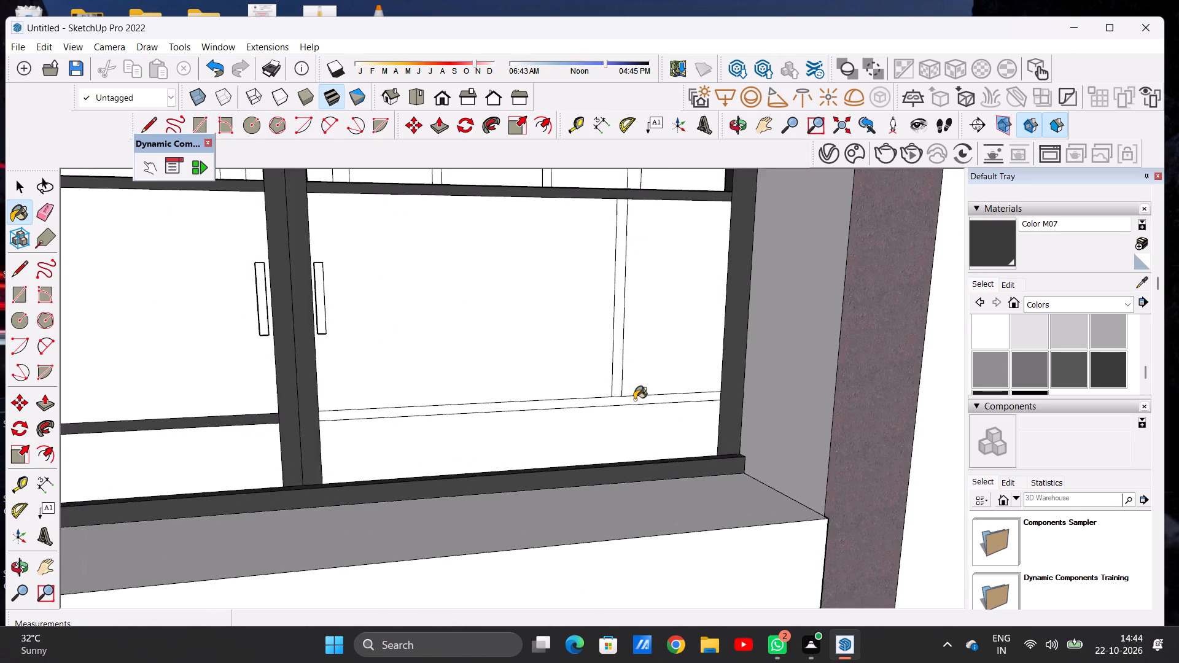
pyautogui.scroll(14, 634, 400)
pyautogui.click(594, 383)
pyautogui.click(594, 406)
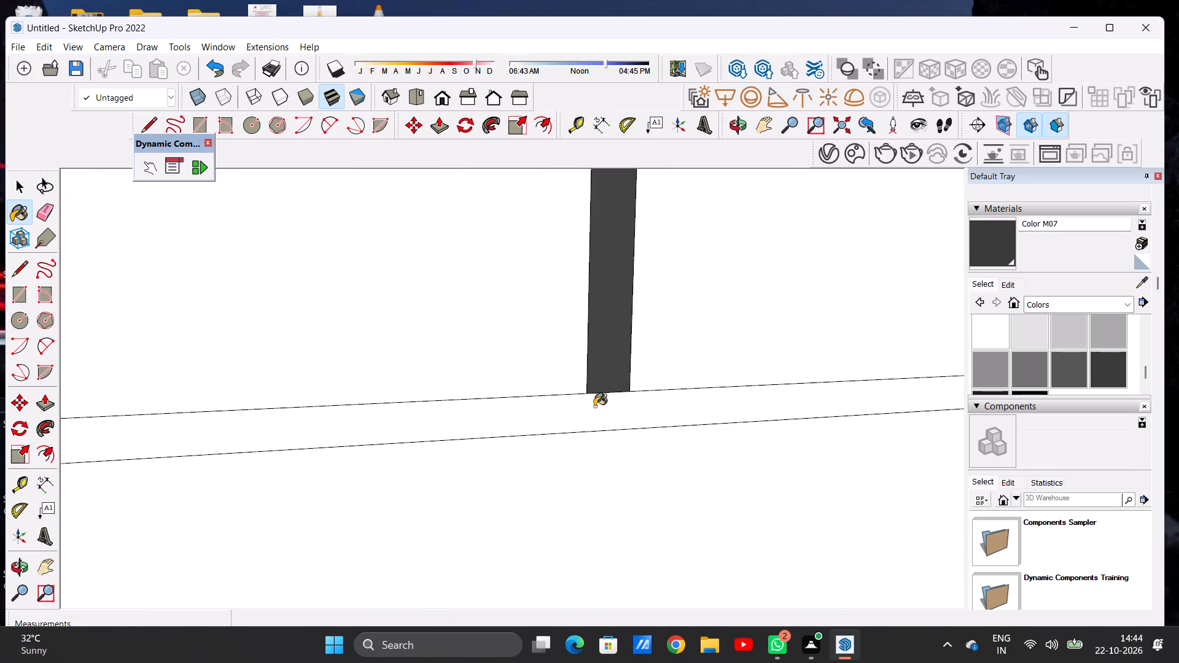
pyautogui.press('space')
# Examine the gate's dark frame and its unpainted panels from the front.
pyautogui.scroll(-20, 587, 405)
pyautogui.scroll(-1, 587, 405)
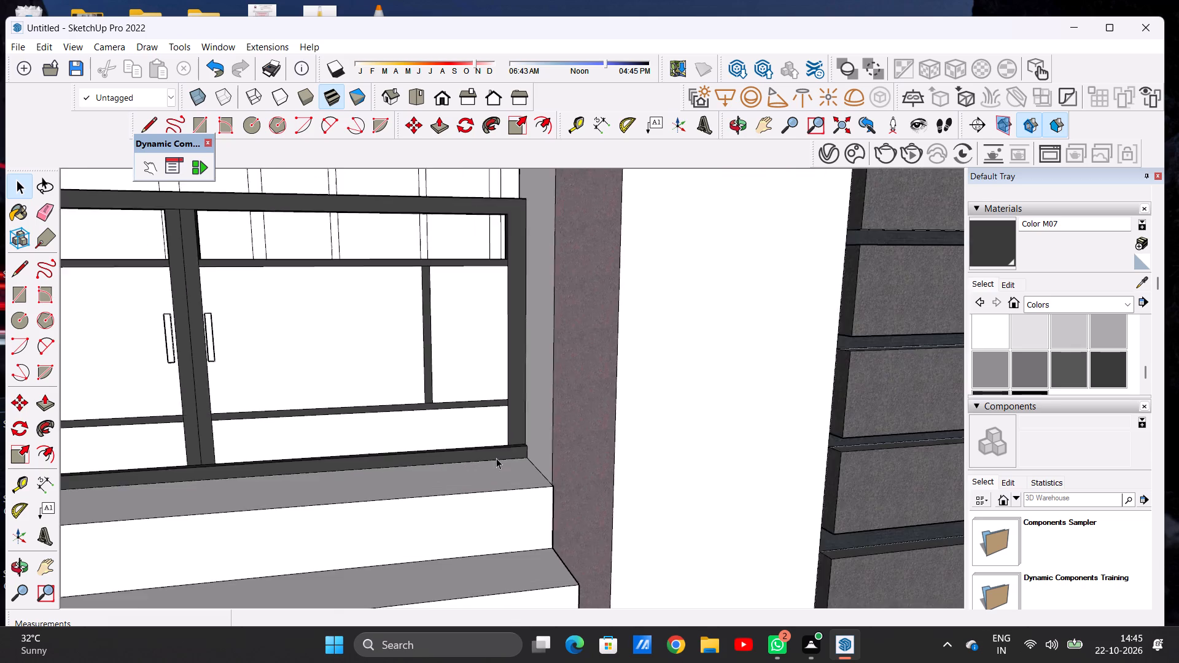
pyautogui.scroll(-15, 496, 458)
pyautogui.scroll(6, 437, 459)
pyautogui.moveTo(428, 422); pyautogui.dragTo(383, 428, button='middle')
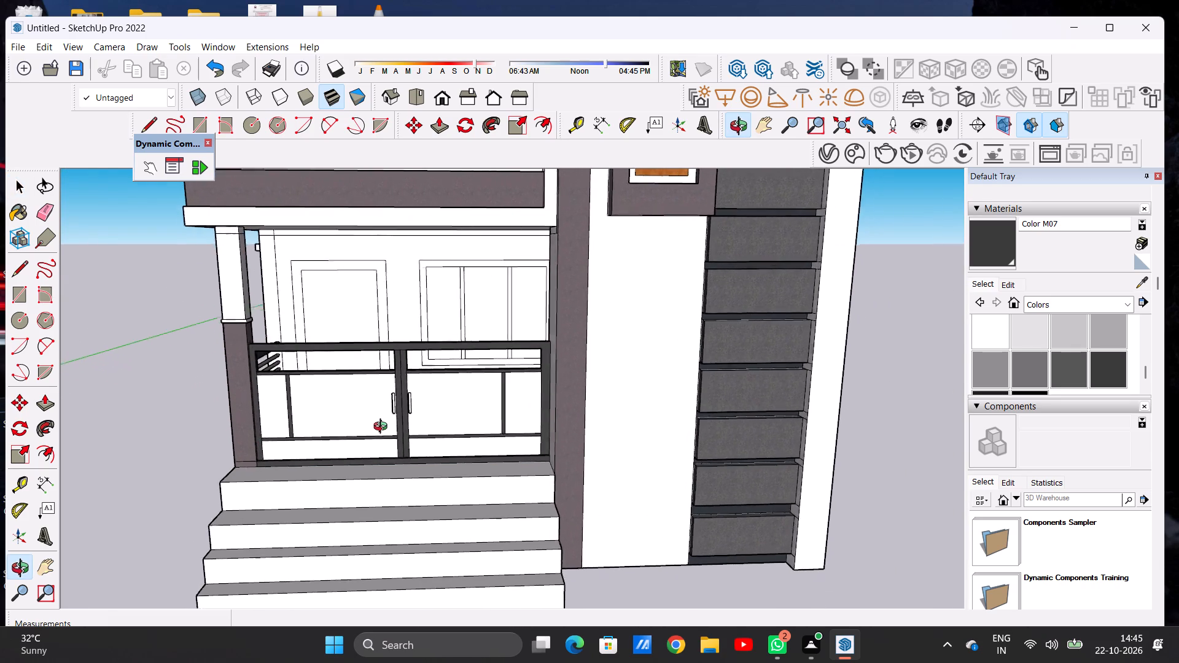
pyautogui.moveTo(383, 428); pyautogui.dragTo(392, 427, button='middle')
pyautogui.scroll(-3, 395, 483)
pyautogui.scroll(6, 395, 427)
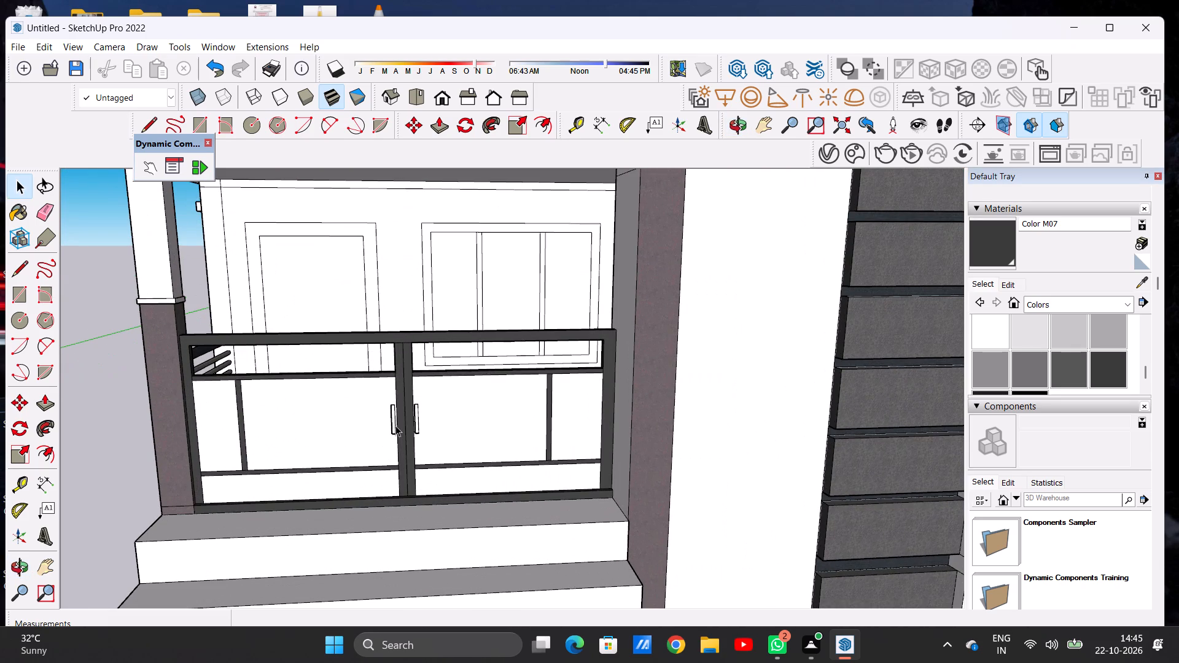
pyautogui.scroll(6, 399, 413)
pyautogui.scroll(-3, 399, 411)
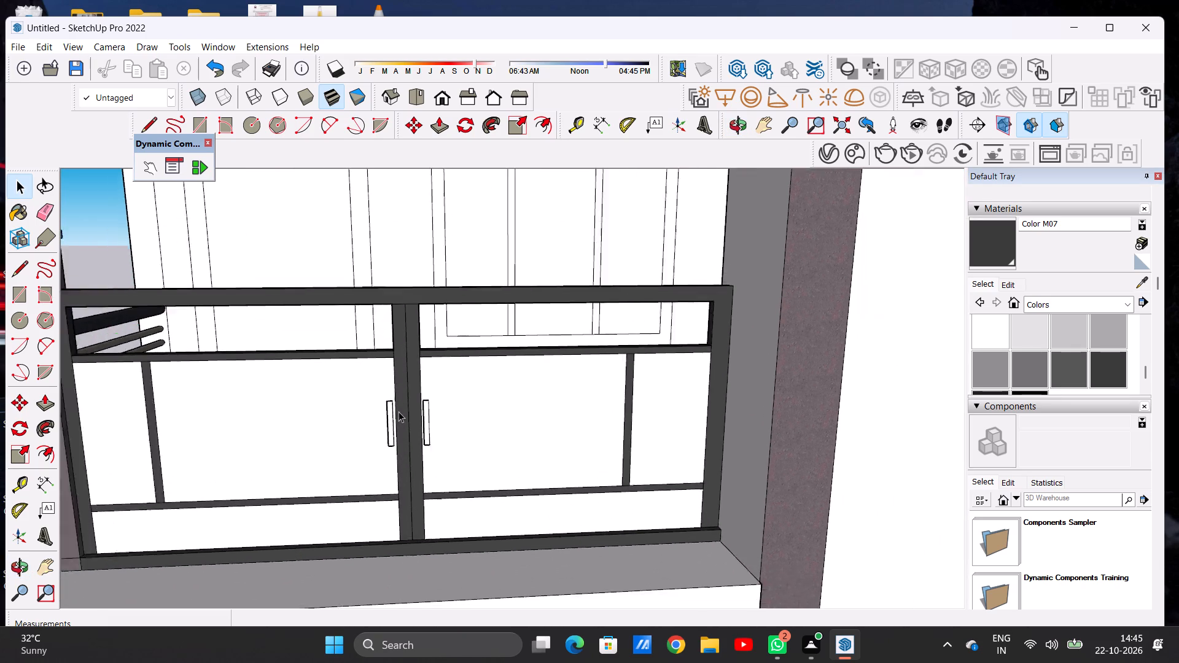
pyautogui.scroll(-3, 399, 411)
pyautogui.scroll(4, 419, 500)
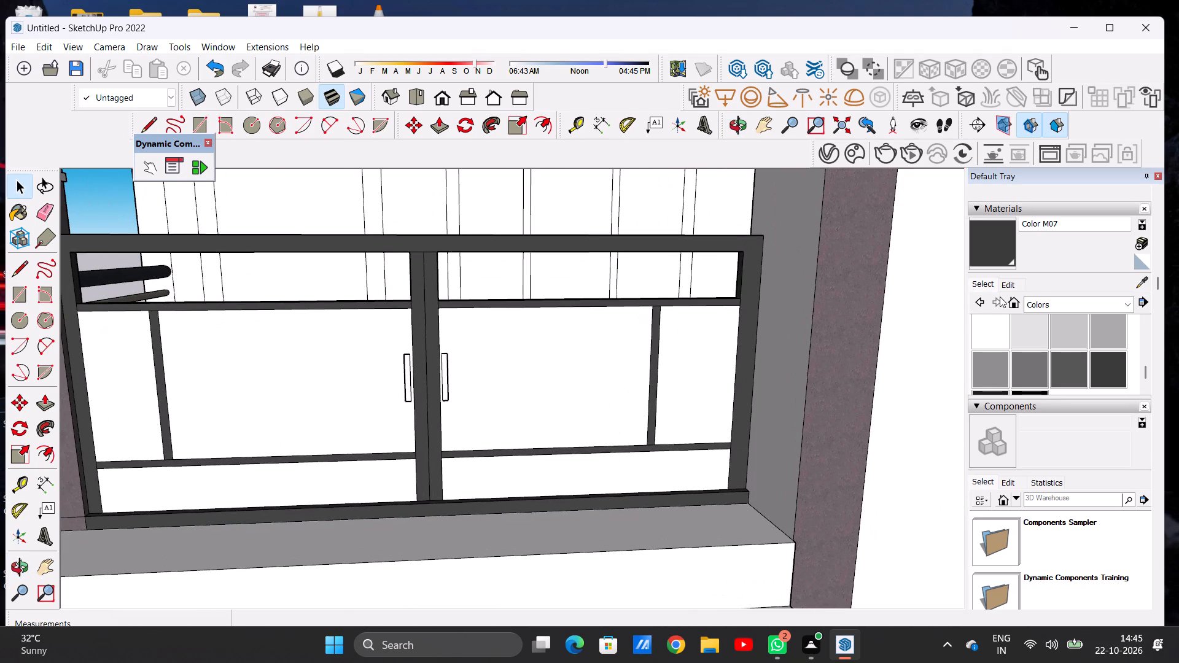
# Paint the bottom panels of both gate leaves with Formica Laminate Light from the Synthetic Surfaces collection.
pyautogui.click(1040, 302)
pyautogui.click(1067, 458)
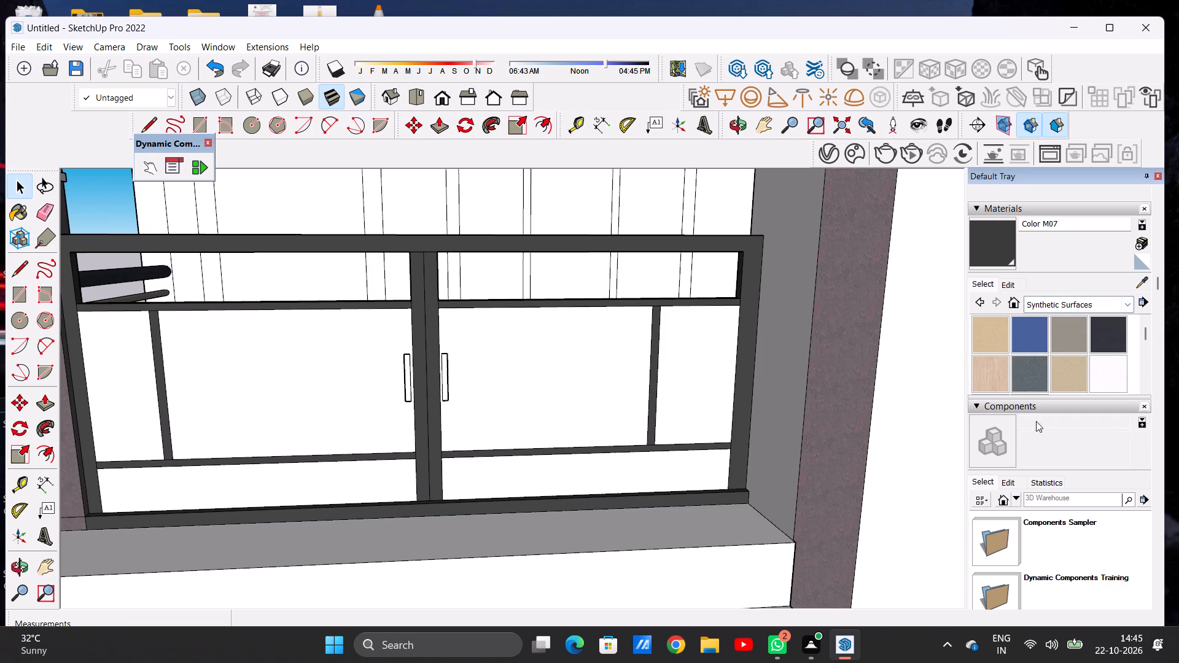
pyautogui.click(986, 379)
pyautogui.scroll(6, 286, 485)
pyautogui.click(286, 484)
pyautogui.click(618, 477)
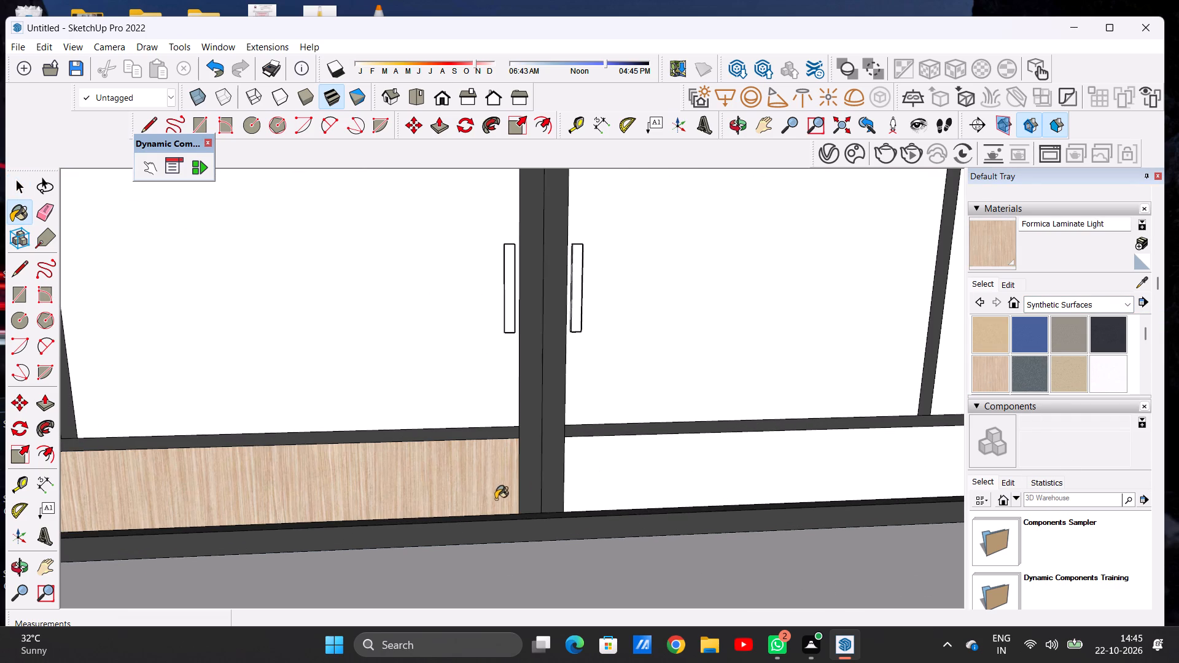
# Browse the Wood, Water, Window Coverings and Patterns material collections for a finish for the gate's remaining panels.
pyautogui.scroll(-10, 480, 505)
pyautogui.scroll(-2, 319, 506)
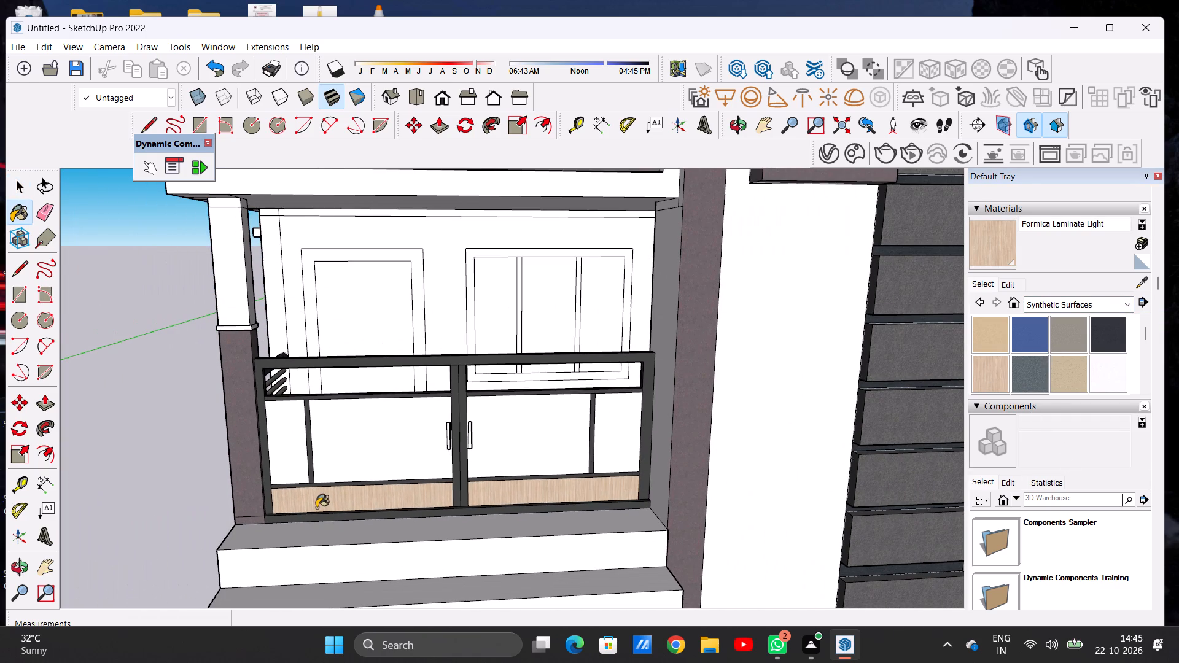
pyautogui.scroll(13, 300, 457)
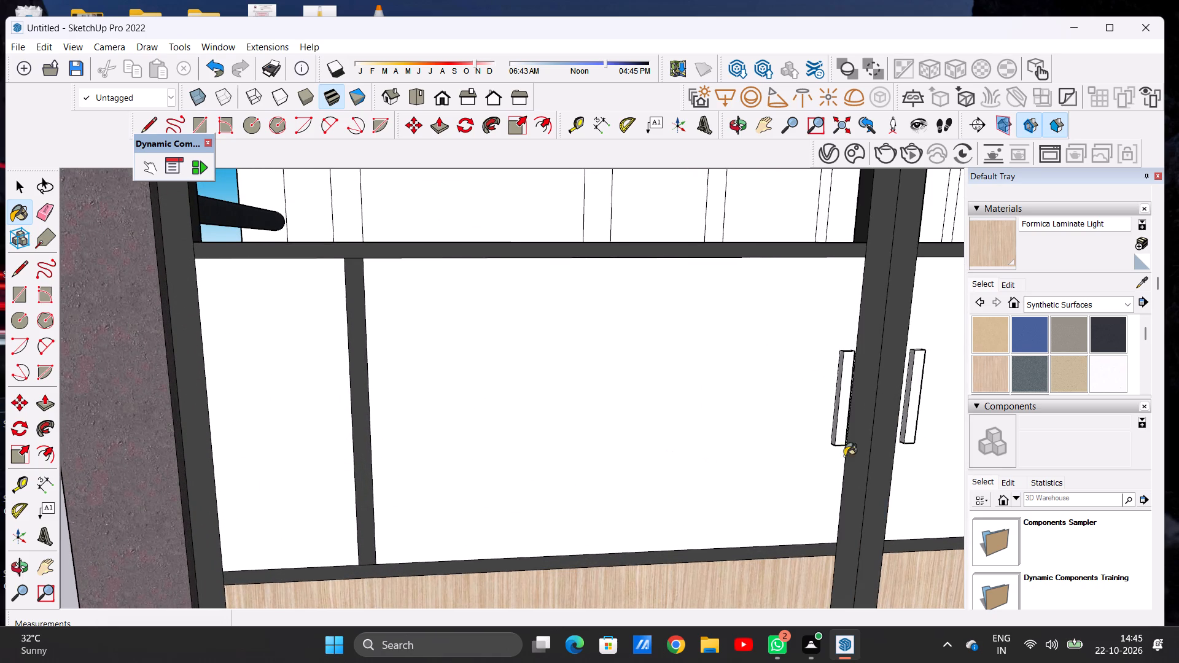
pyautogui.click(1045, 303)
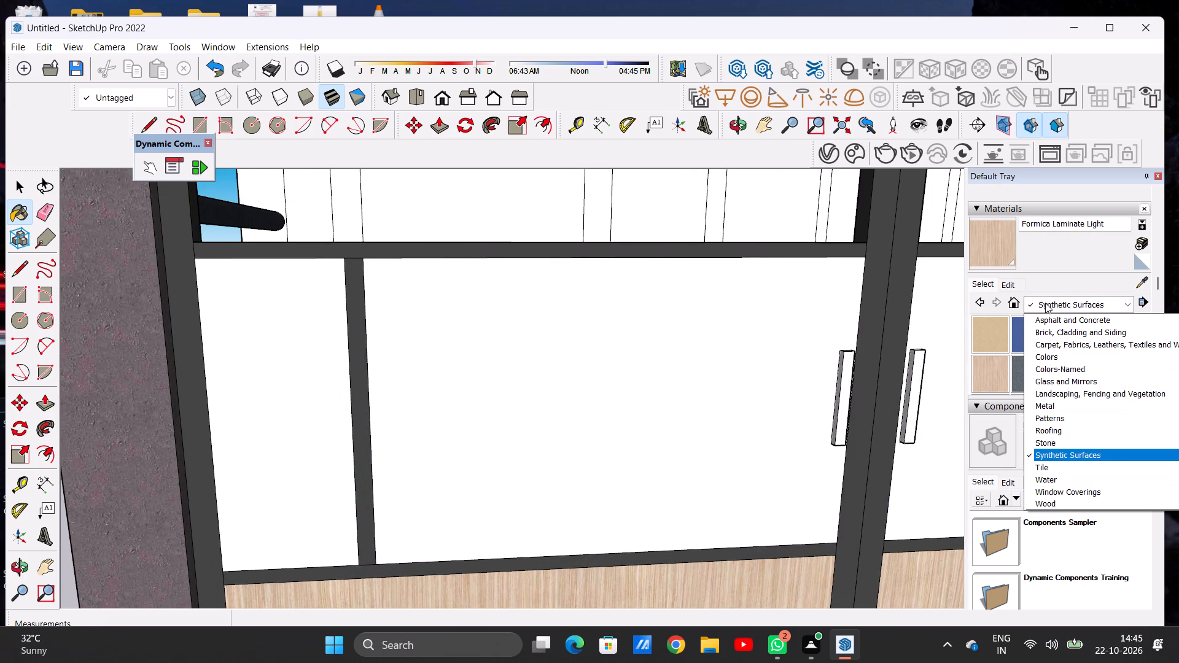
pyautogui.click(1048, 502)
pyautogui.scroll(-3, 1019, 373)
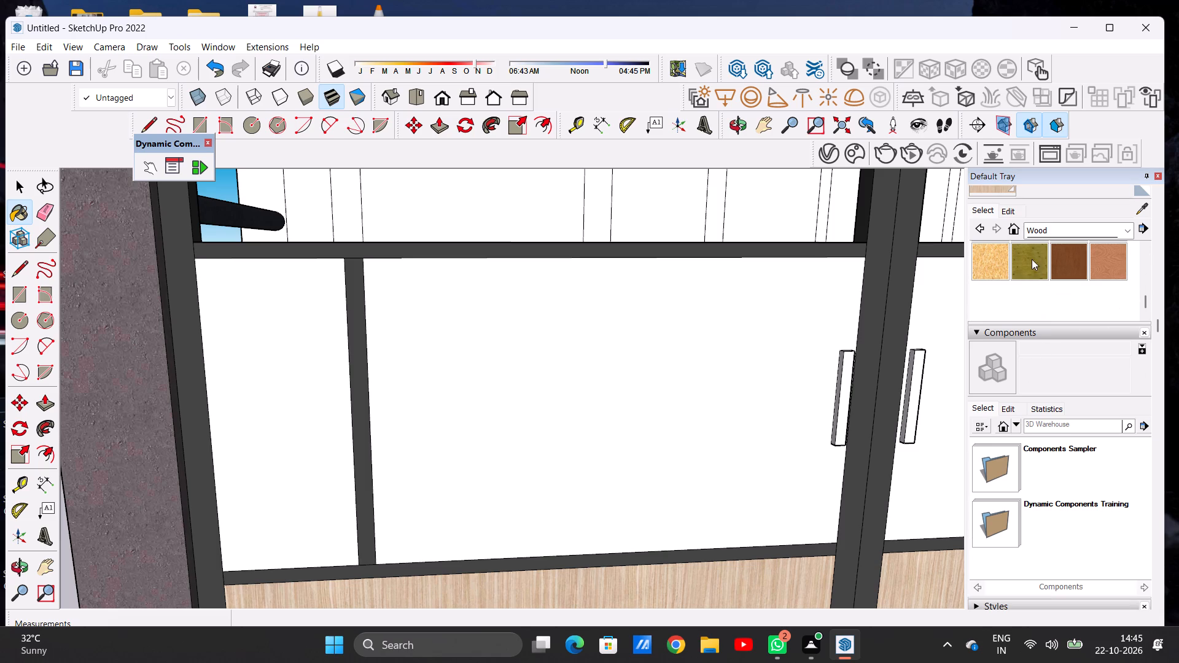
pyautogui.click(1039, 231)
pyautogui.click(1059, 408)
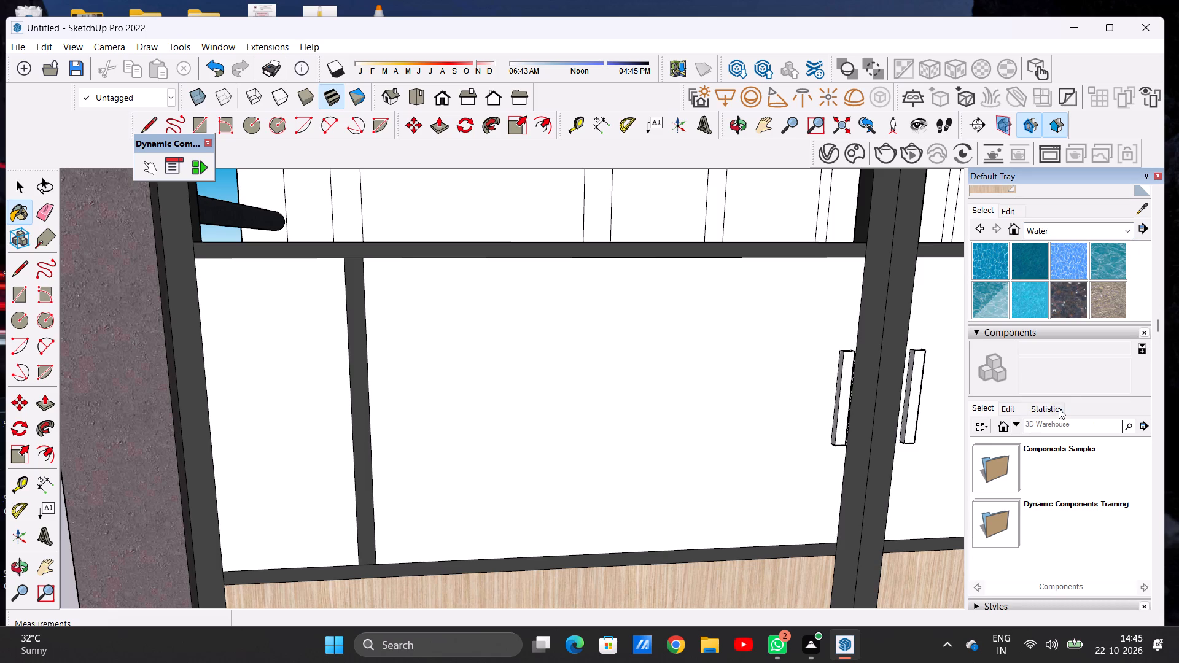
pyautogui.click(1053, 235)
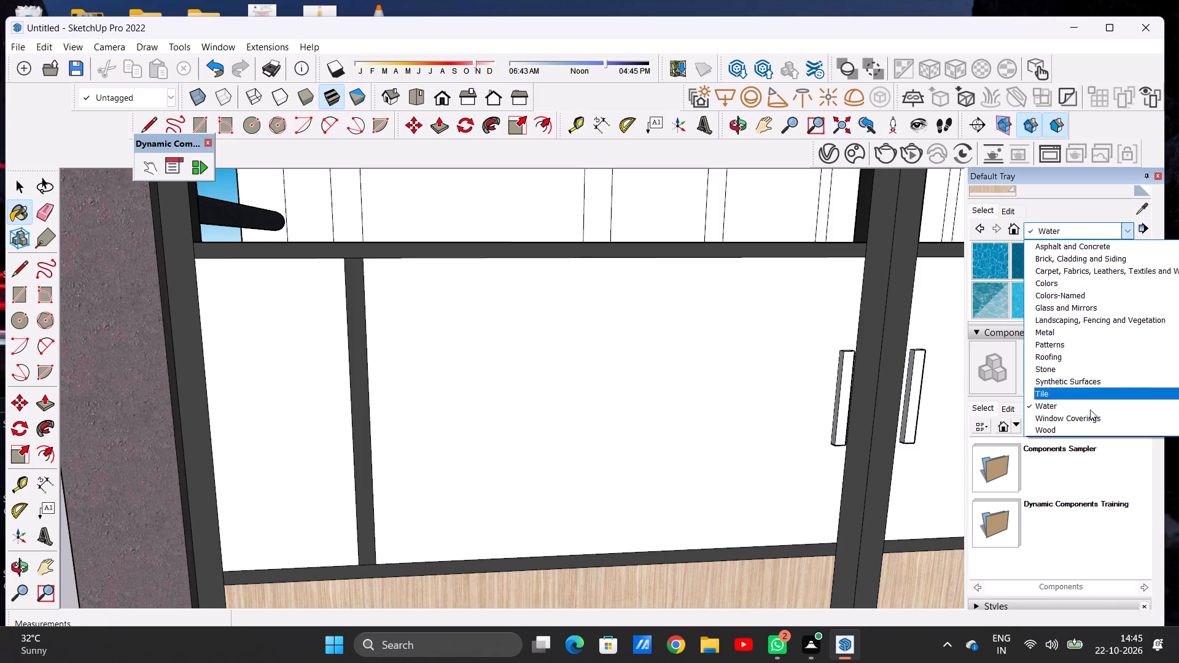
pyautogui.click(1090, 419)
pyautogui.scroll(-3, 1060, 308)
pyautogui.scroll(2, 1059, 306)
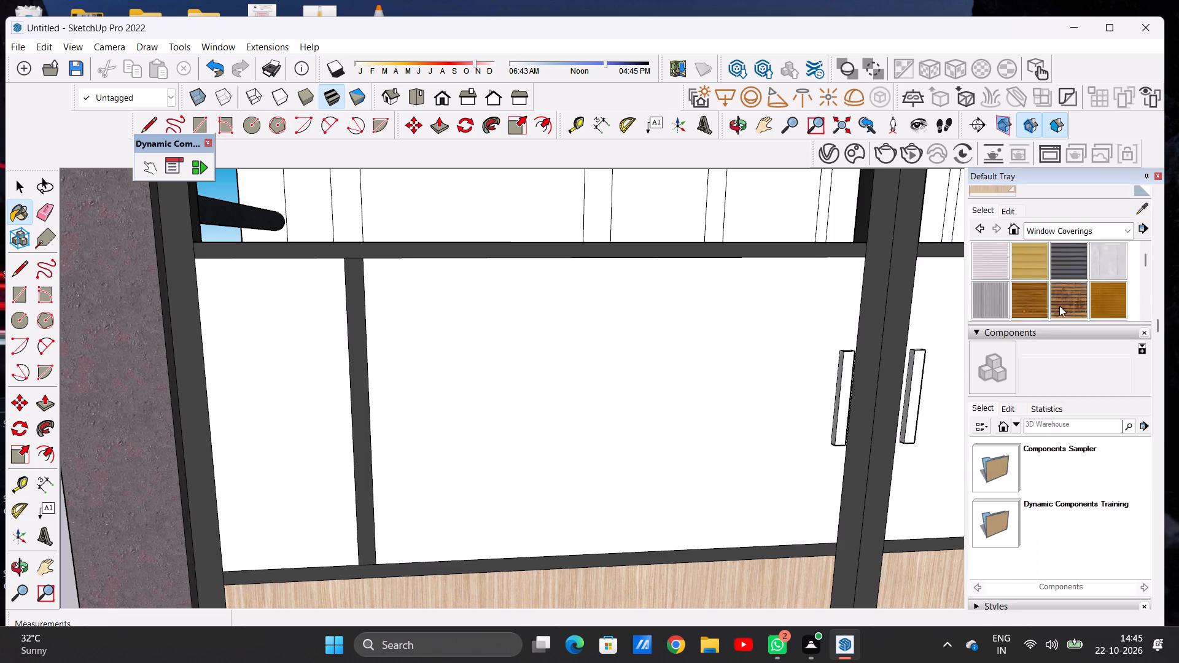
pyautogui.scroll(2, 1059, 306)
pyautogui.click(1052, 305)
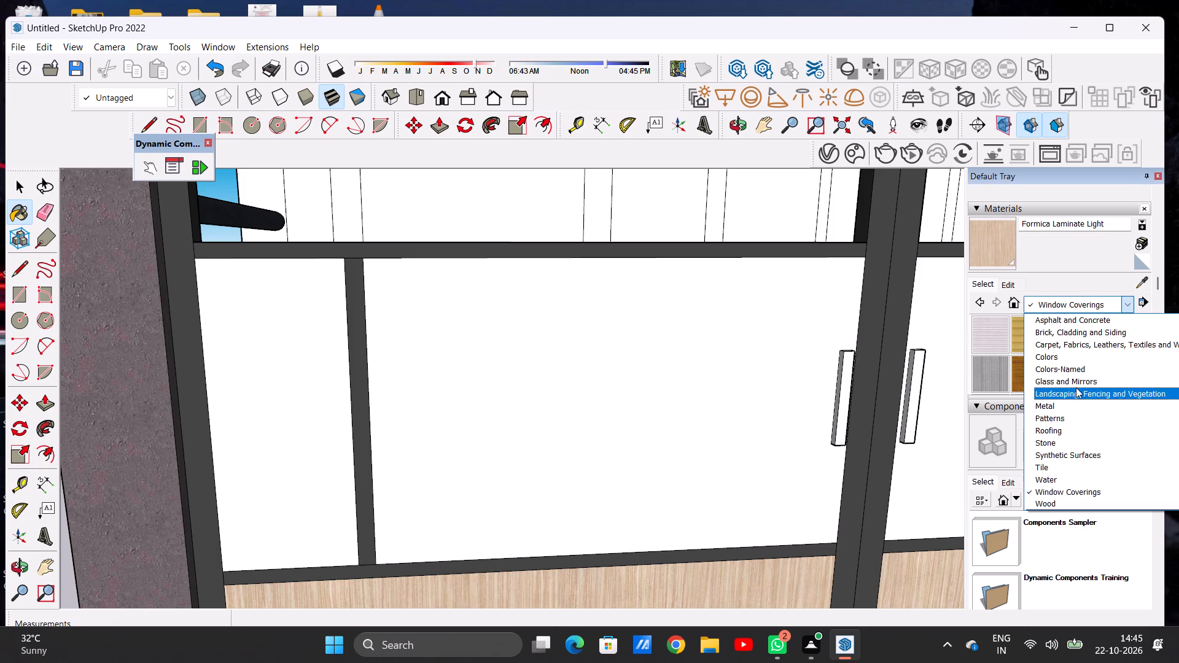
pyautogui.click(1083, 416)
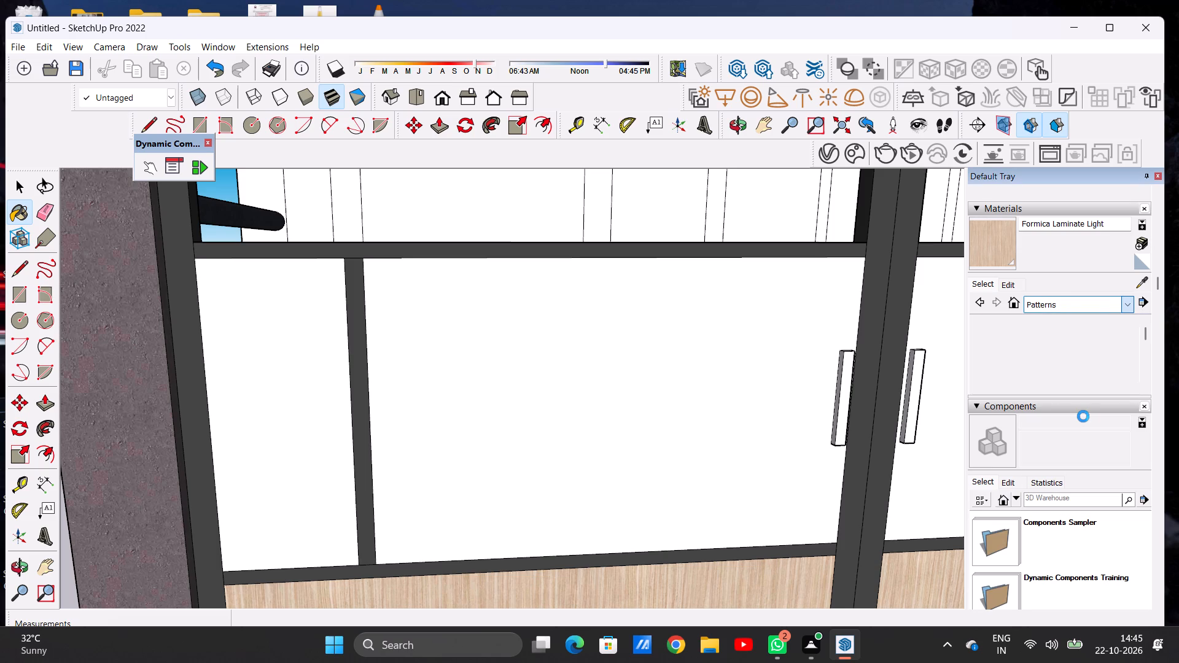
# Paint the narrow outer panels of both gate leaves with Stone Brushed Khaki from the Stone collection.
pyautogui.click(1057, 300)
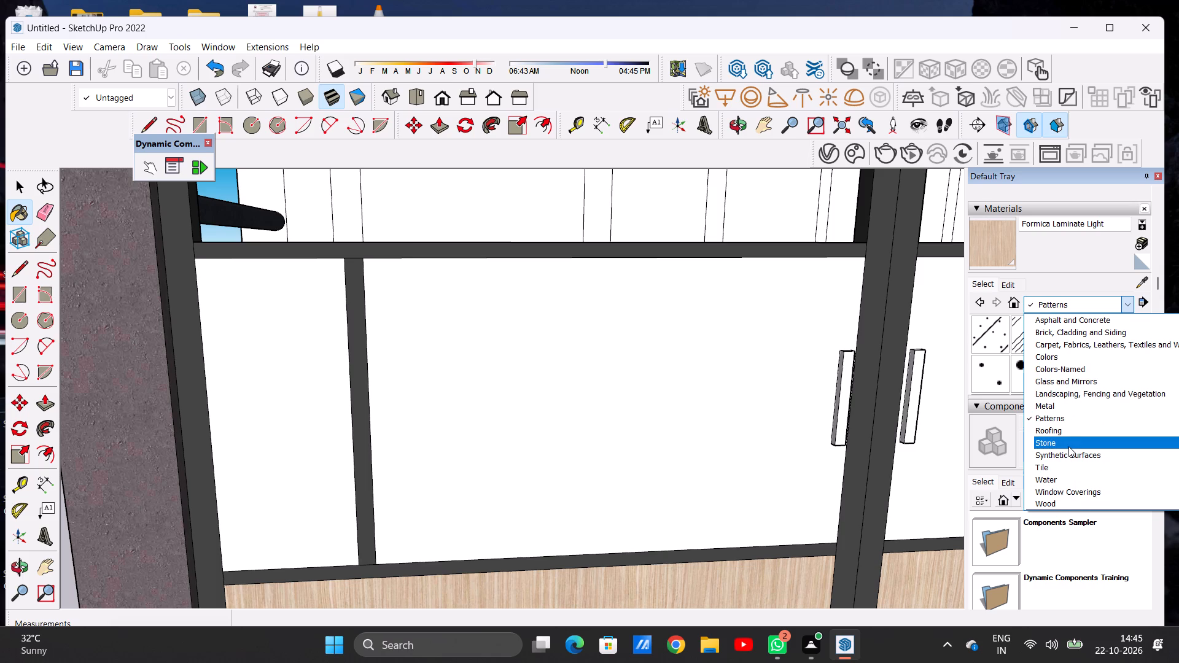
pyautogui.click(1068, 446)
pyautogui.click(1021, 371)
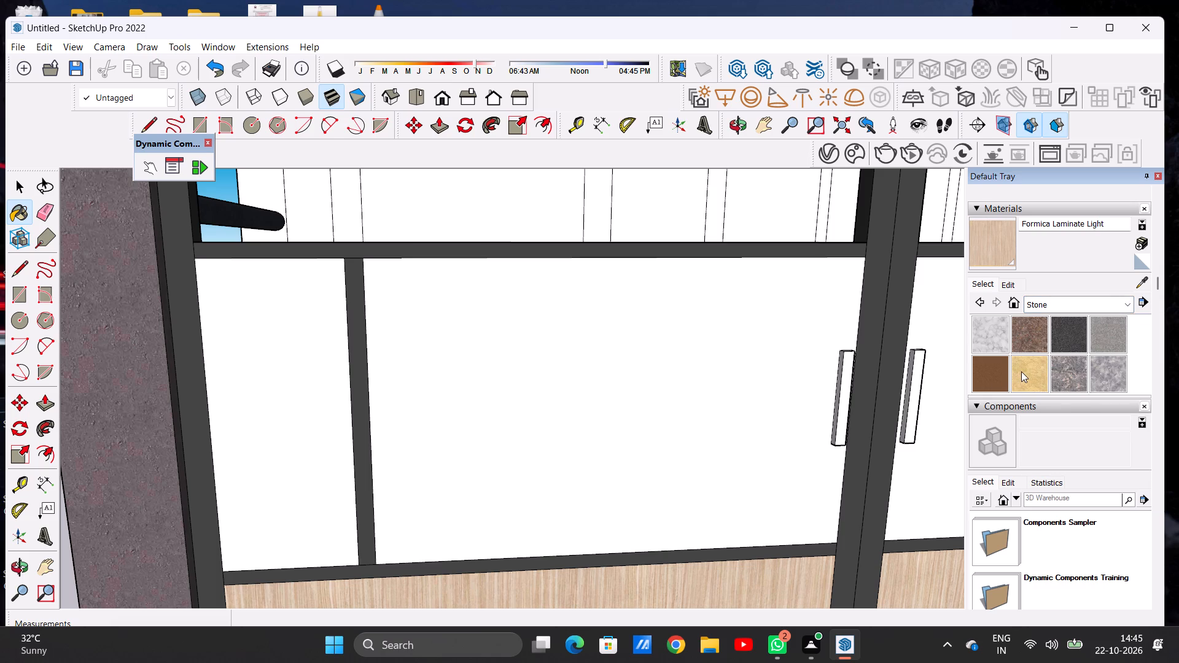
pyautogui.scroll(4, 344, 425)
pyautogui.scroll(-1, 343, 425)
pyautogui.click(327, 421)
pyautogui.scroll(6, 290, 423)
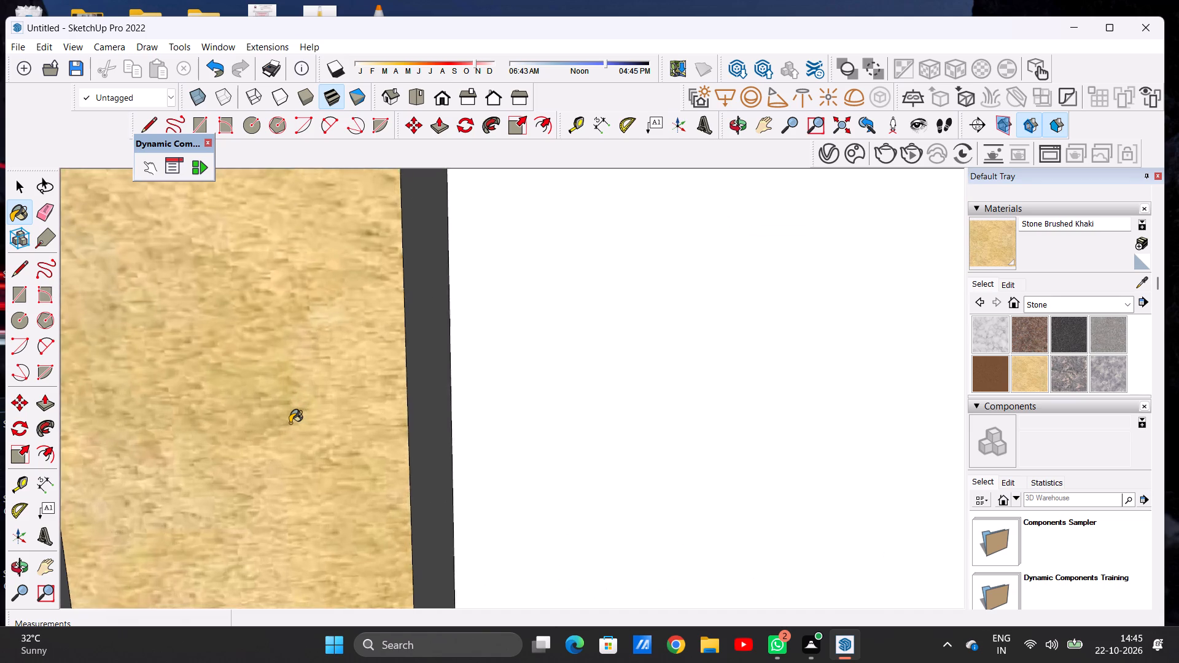
pyautogui.scroll(-20, 290, 423)
pyautogui.scroll(-5, 290, 423)
pyautogui.scroll(7, 622, 401)
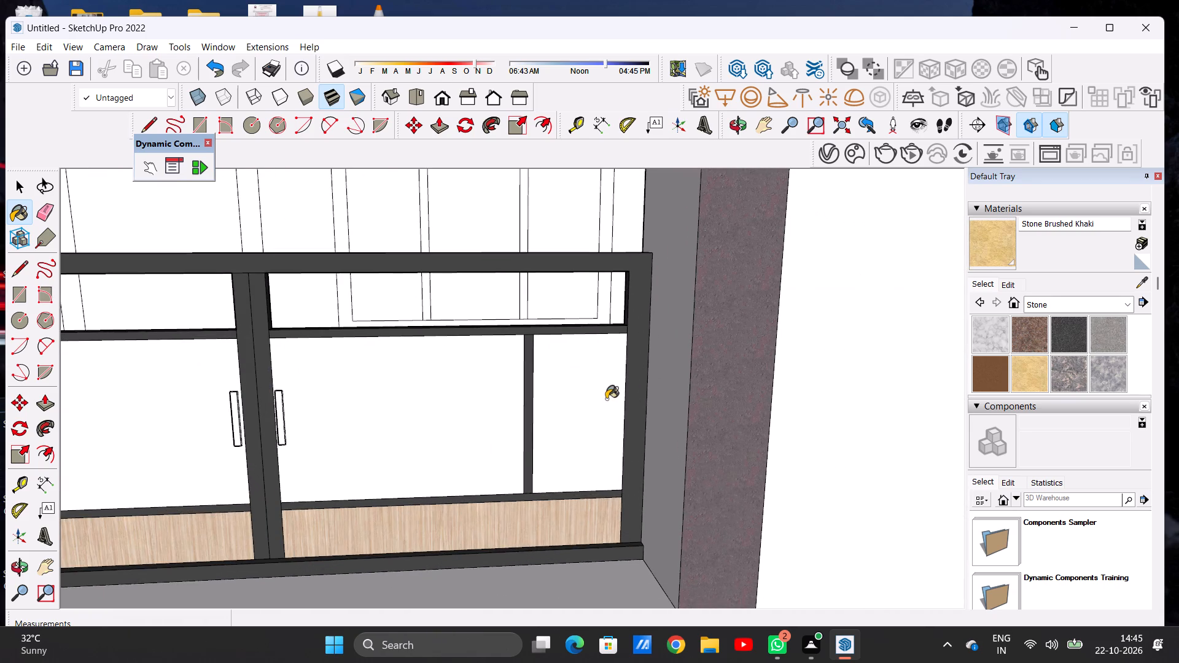
pyautogui.click(589, 416)
# Darken the Stone Brushed Khaki material on the gate's narrow outer panels by lowering its colour brightness.
pyautogui.scroll(-13, 589, 416)
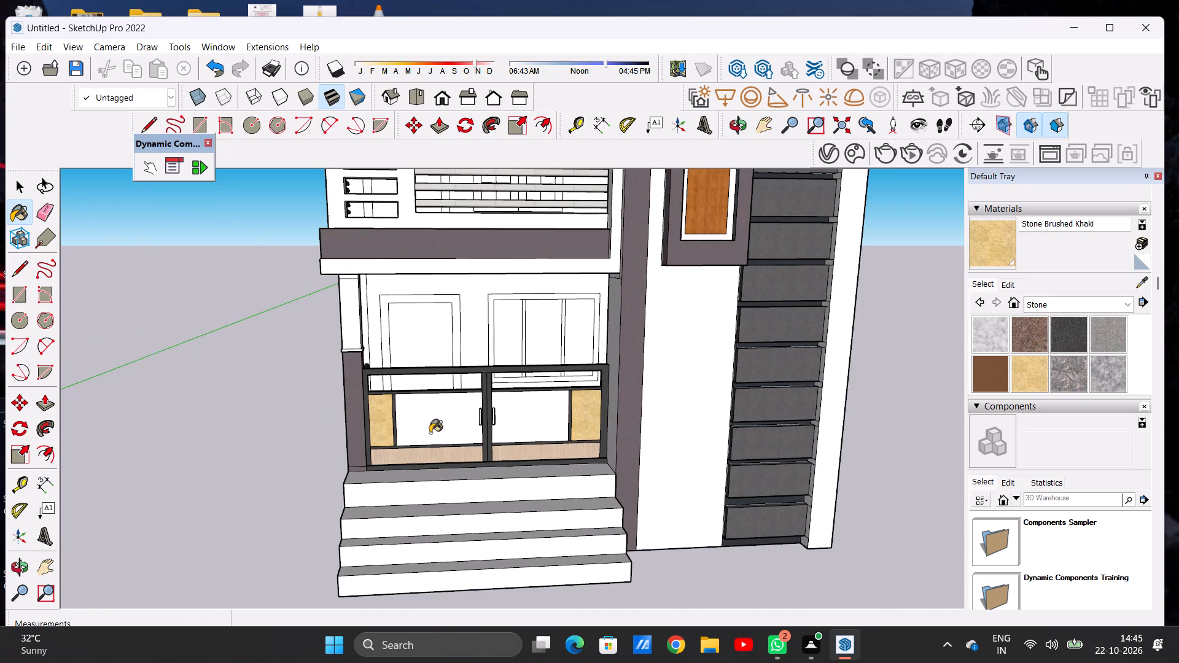
pyautogui.scroll(6, 434, 433)
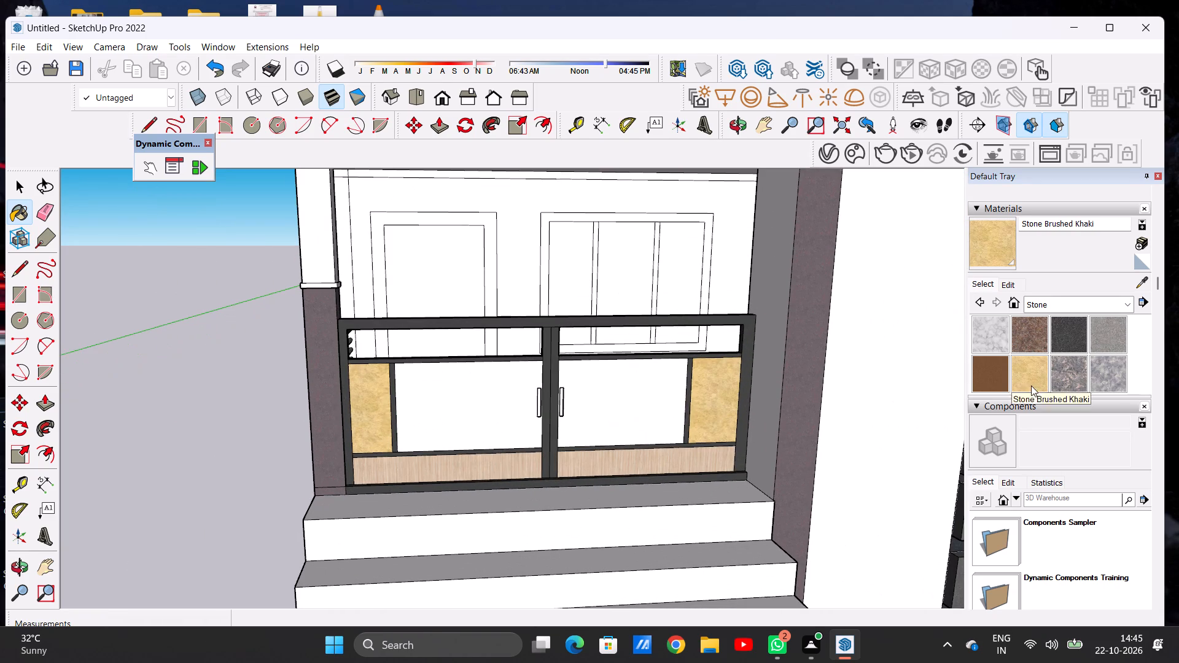
pyautogui.click(1003, 281)
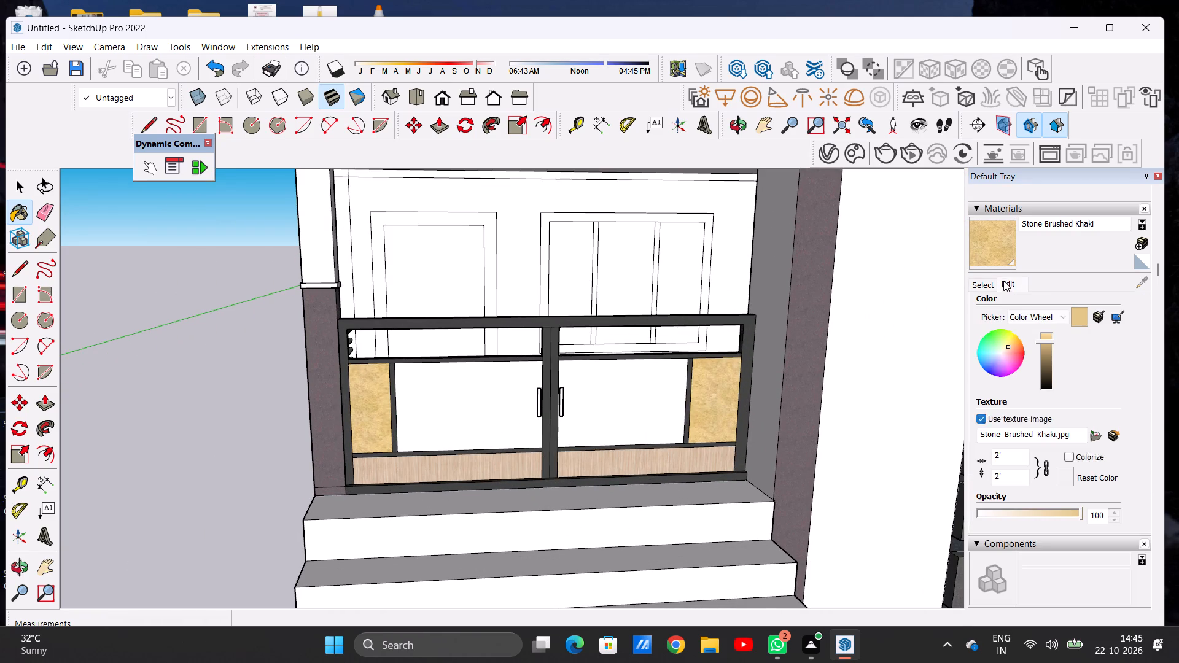
pyautogui.click(1046, 344)
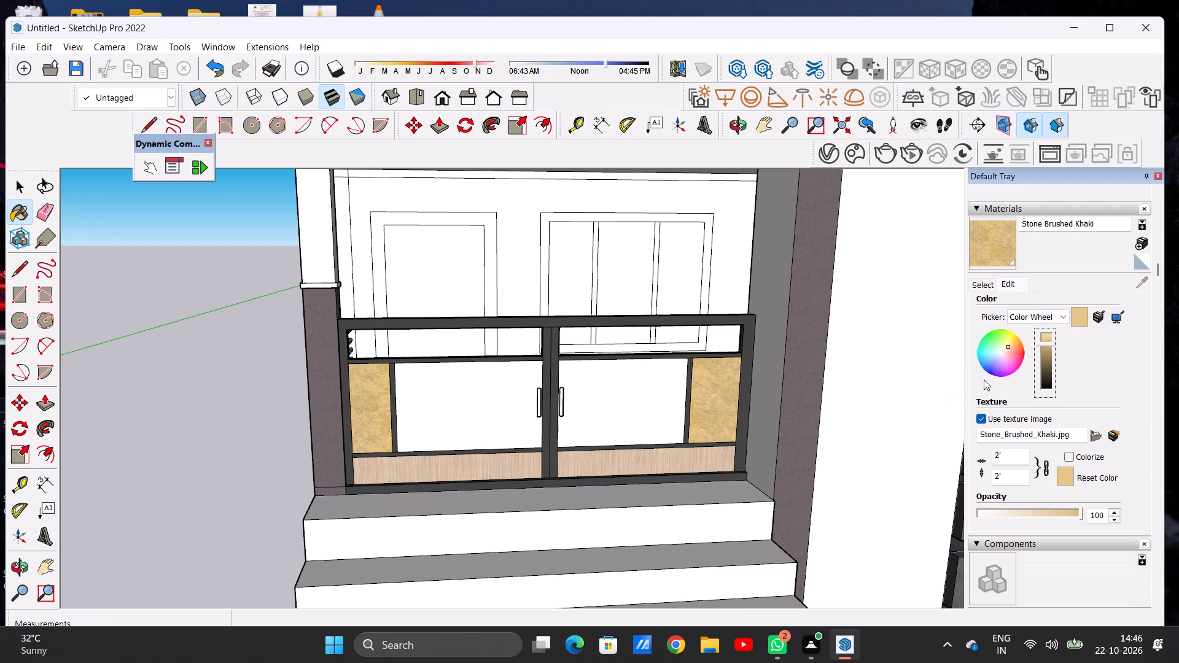
pyautogui.click(1045, 348)
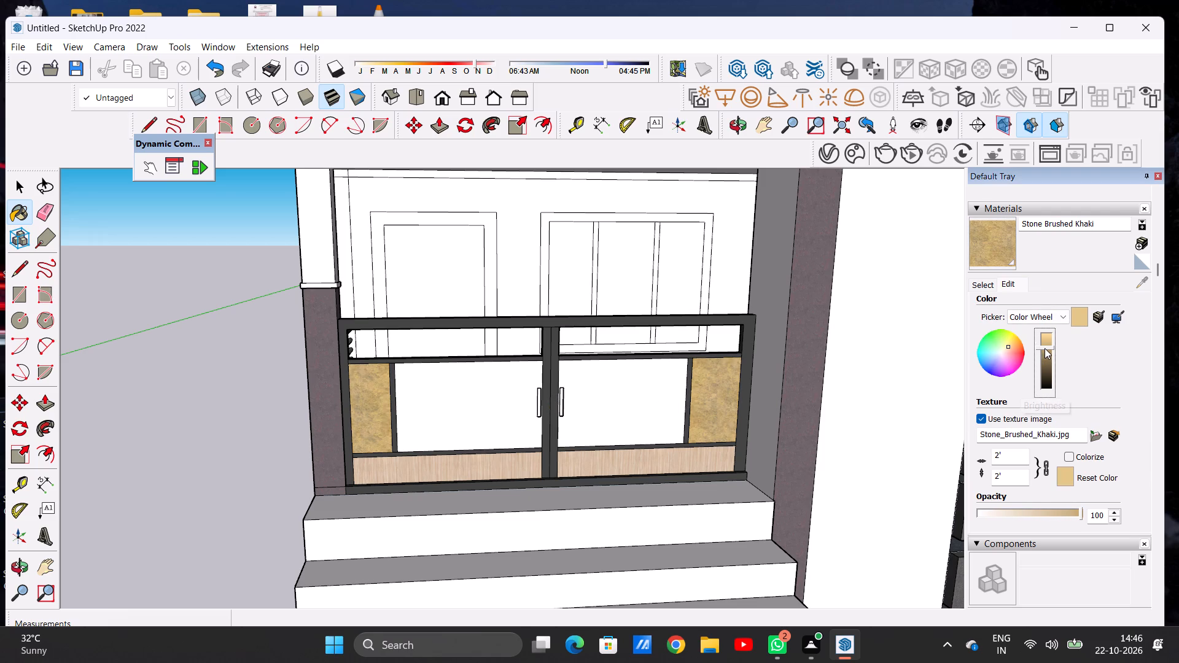
pyautogui.scroll(-7, 534, 454)
pyautogui.scroll(10, 526, 421)
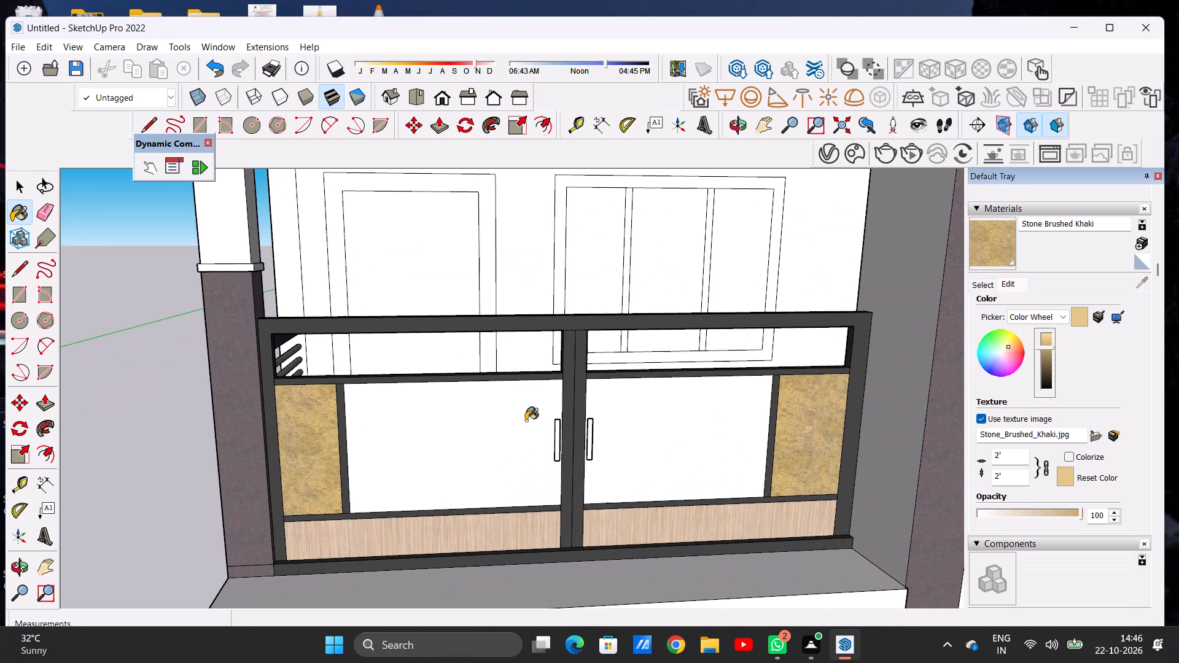
pyautogui.press('space')
# Browse the Wood material collection for a finish for the gate's wide middle panels.
pyautogui.click(981, 282)
pyautogui.click(981, 283)
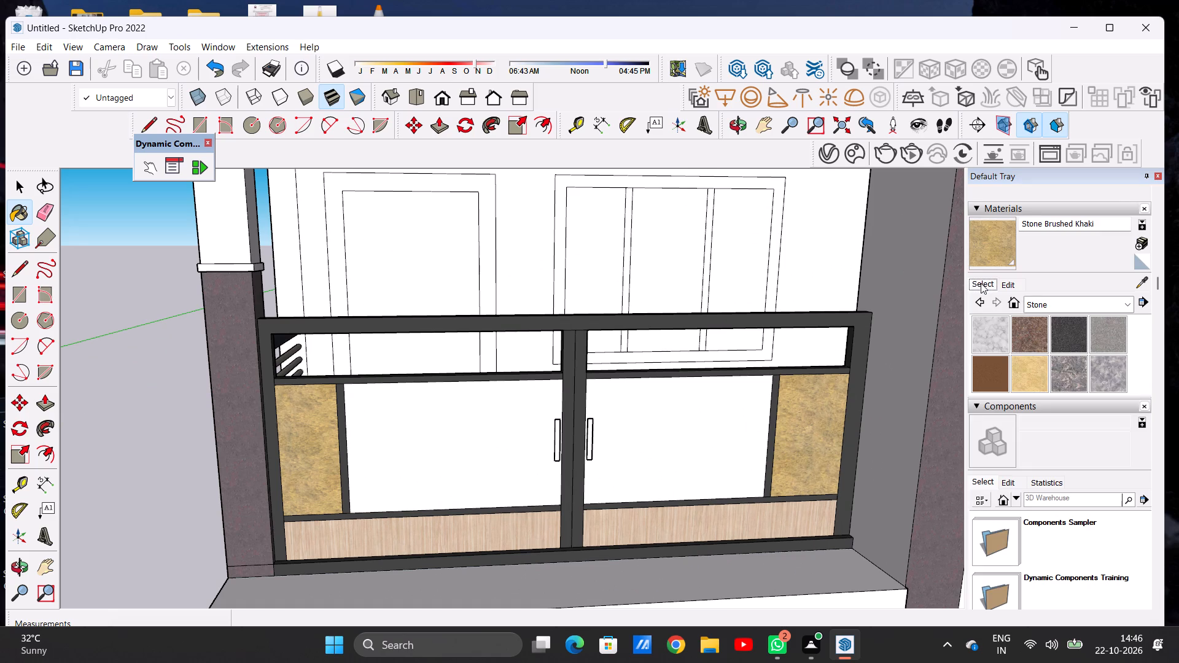
pyautogui.click(1051, 305)
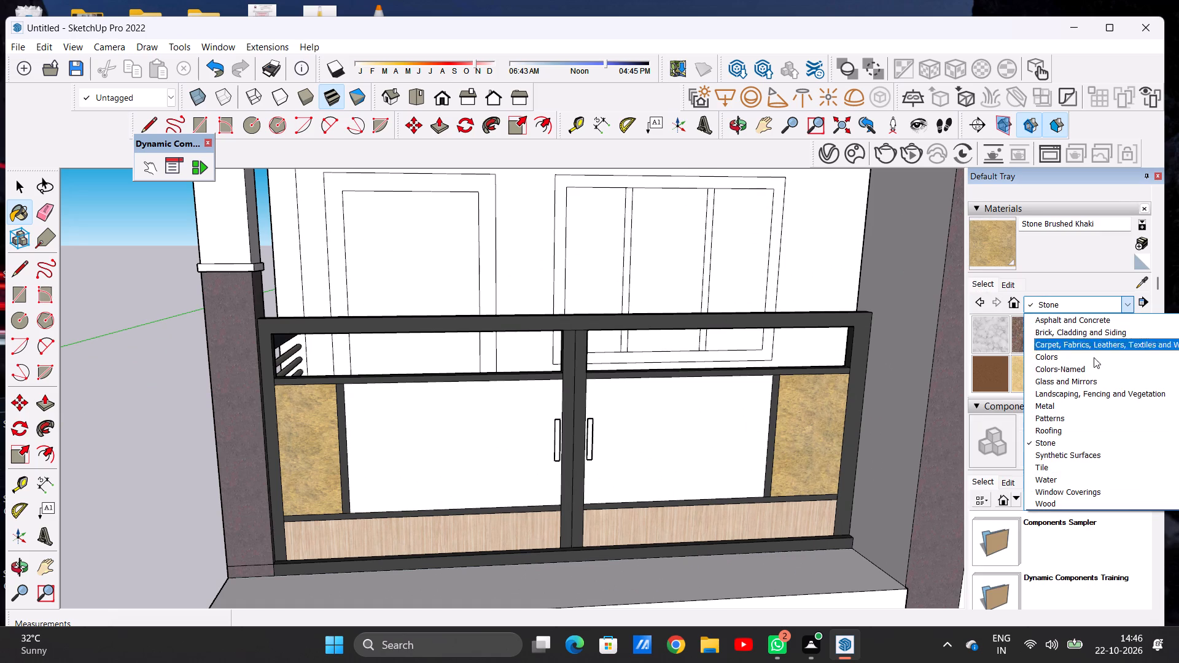
pyautogui.click(1080, 514)
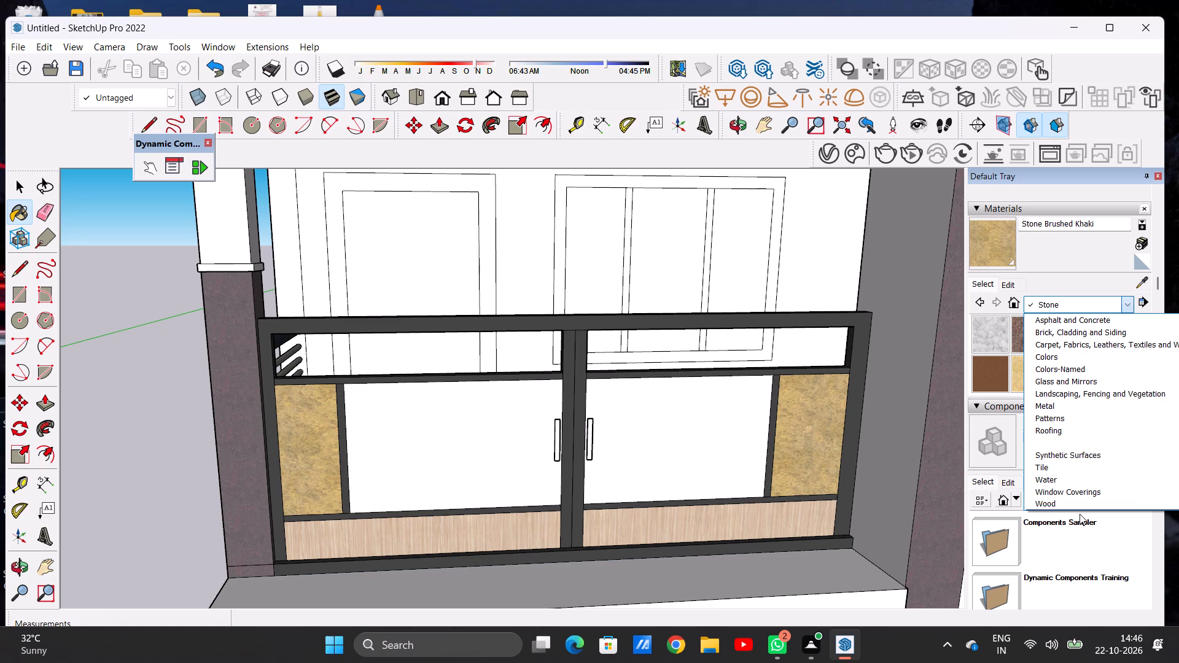
pyautogui.click(1038, 308)
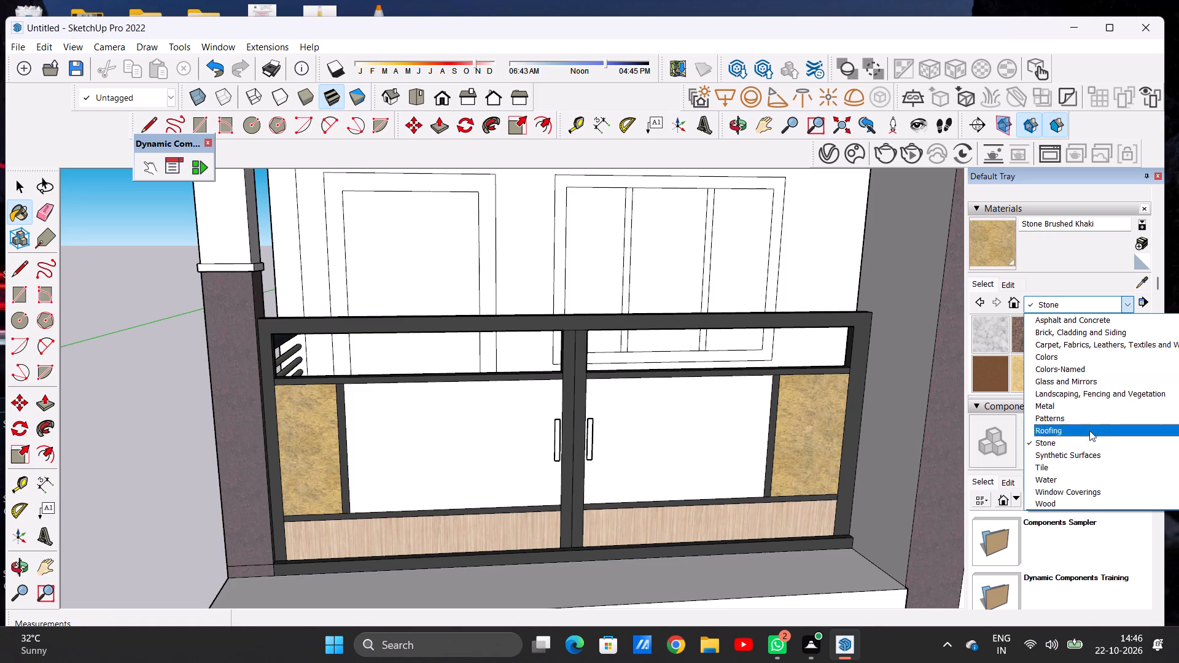
pyautogui.click(1060, 503)
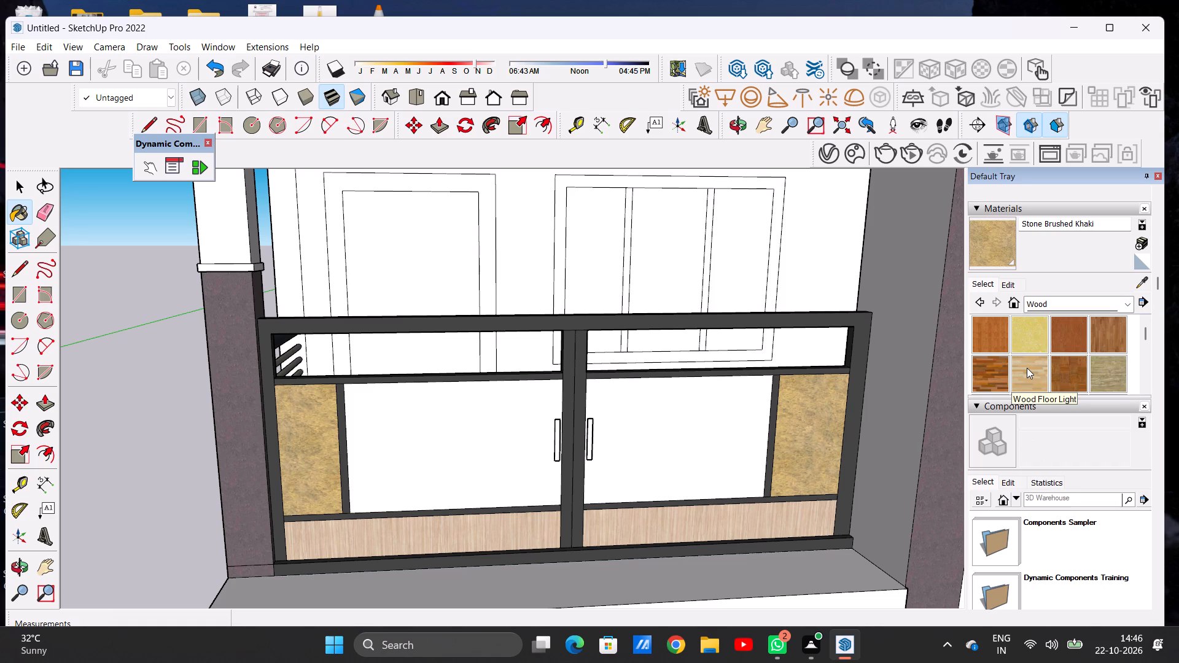
pyautogui.scroll(-1, 1027, 368)
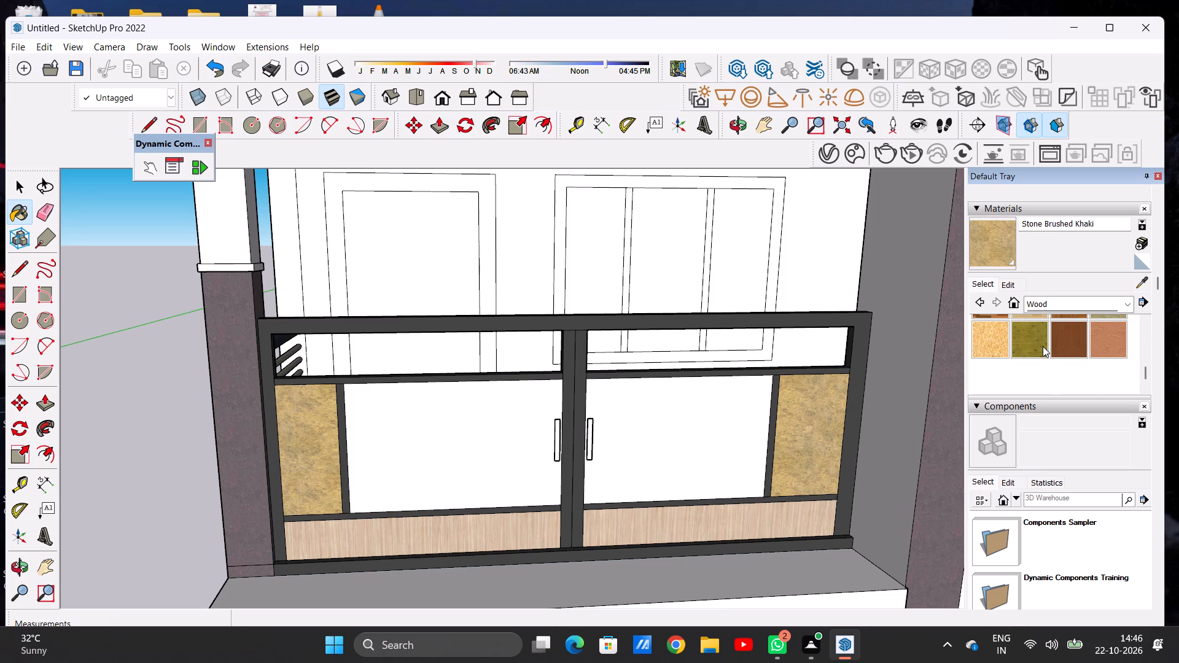
pyautogui.scroll(2, 1043, 346)
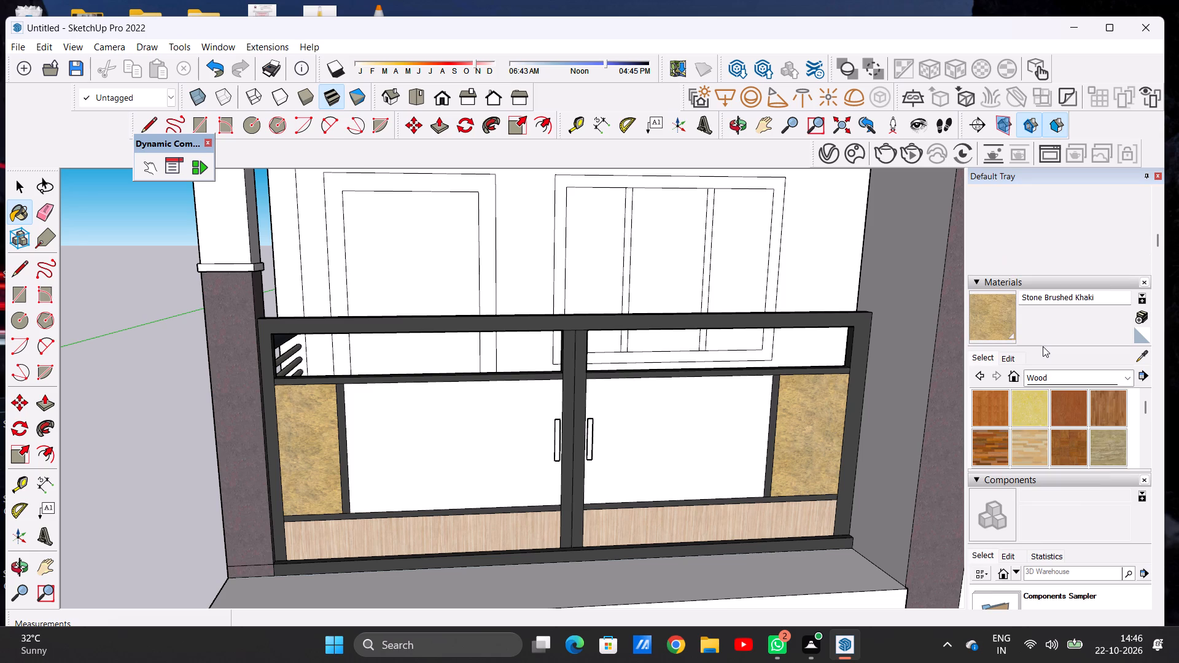
# Paint the wide middle panels of both gate leaves with Blinds Weave from the Window Coverings collection.
pyautogui.click(1047, 378)
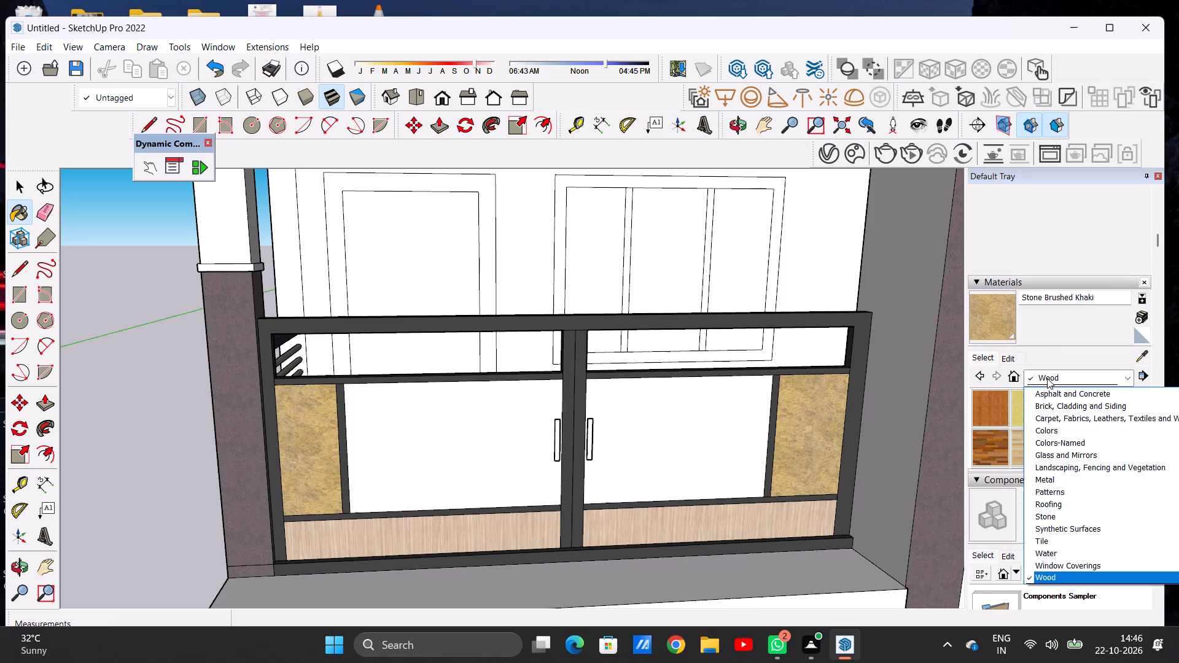
pyautogui.click(1084, 562)
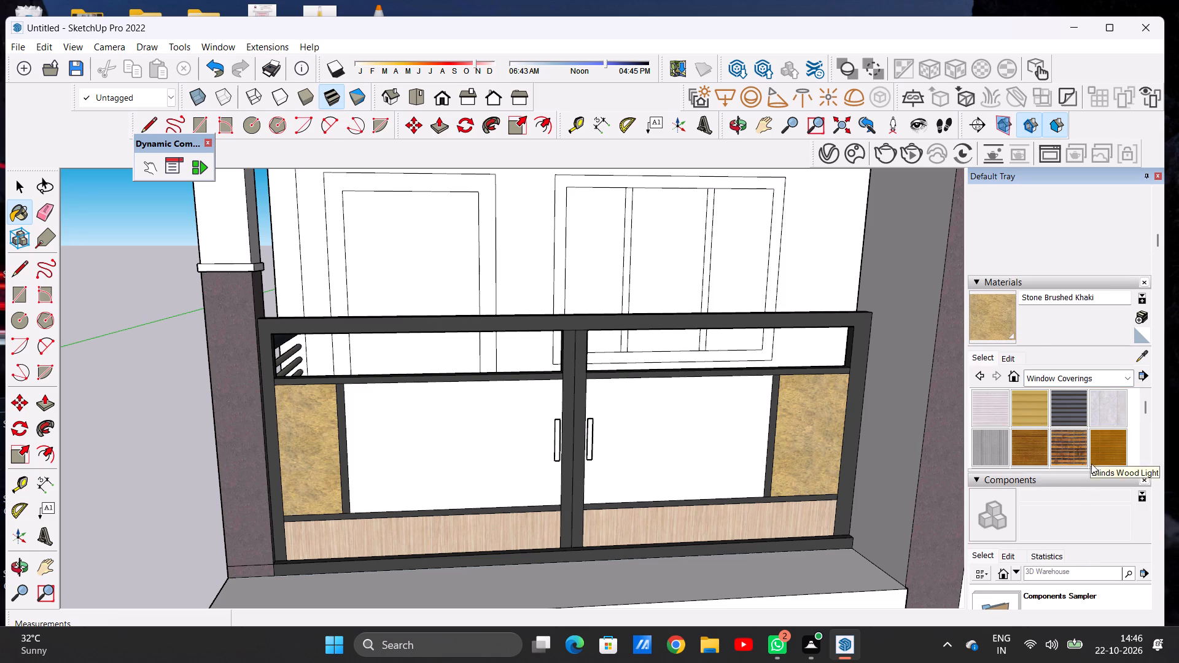
pyautogui.click(1021, 443)
pyautogui.click(390, 454)
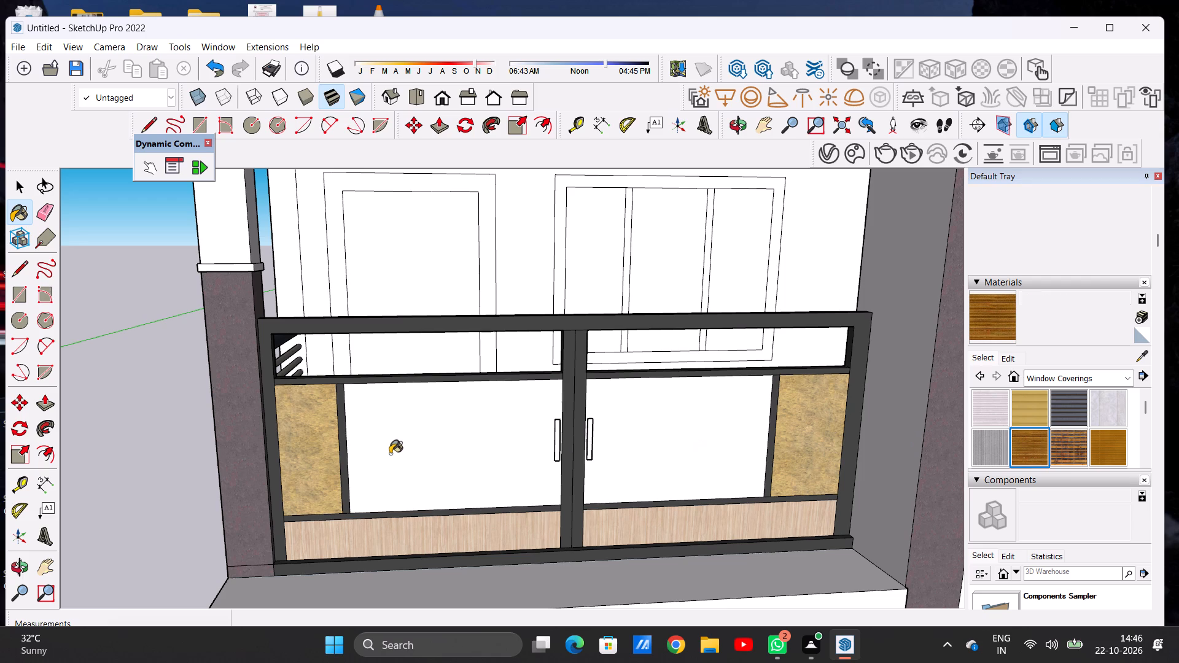
pyautogui.click(640, 450)
pyautogui.scroll(3, 503, 485)
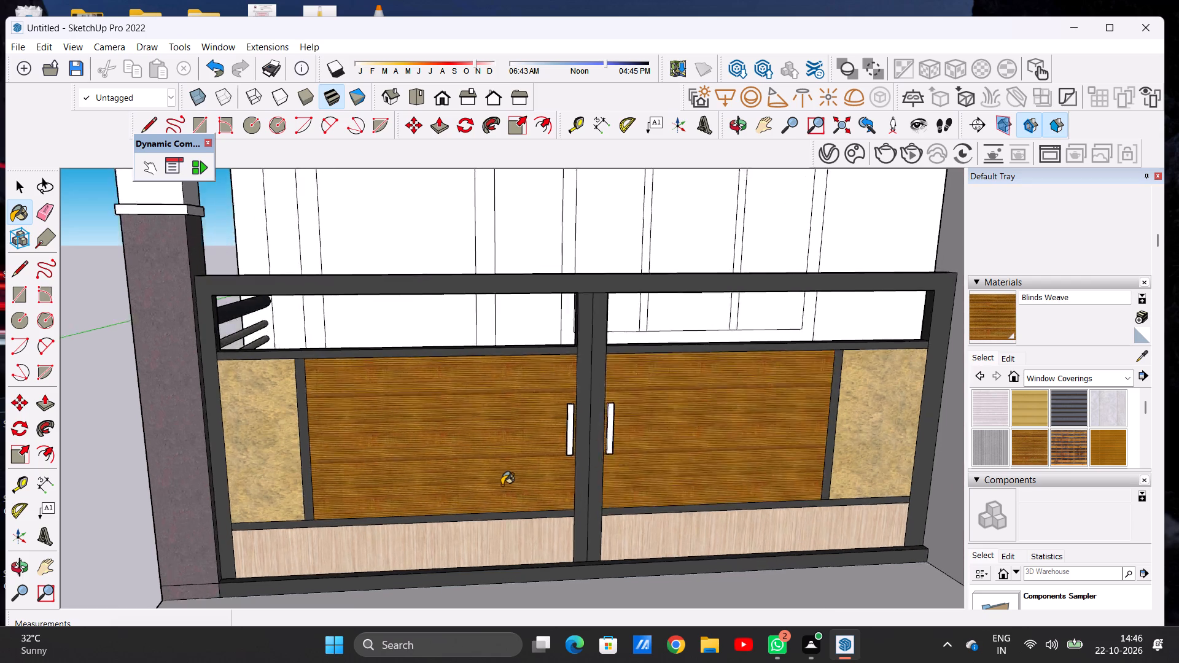
pyautogui.scroll(3, 502, 485)
pyautogui.scroll(-5, 502, 485)
pyautogui.scroll(3, 712, 434)
pyautogui.scroll(-4, 711, 434)
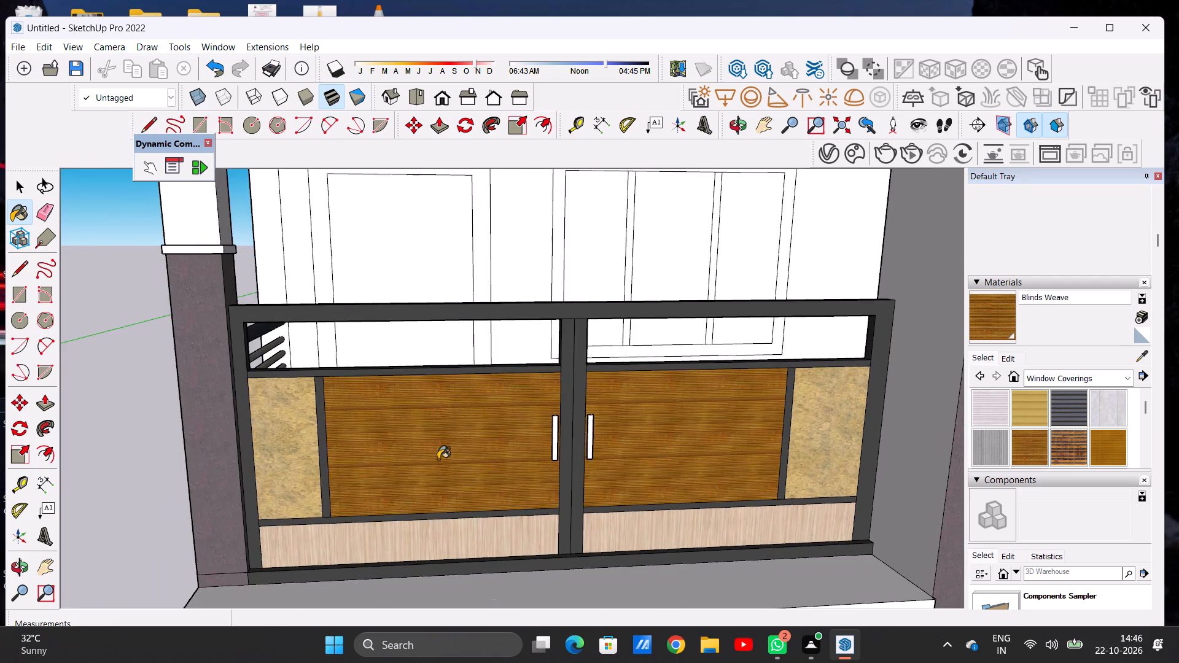
pyautogui.scroll(-7, 438, 459)
pyautogui.scroll(5, 541, 459)
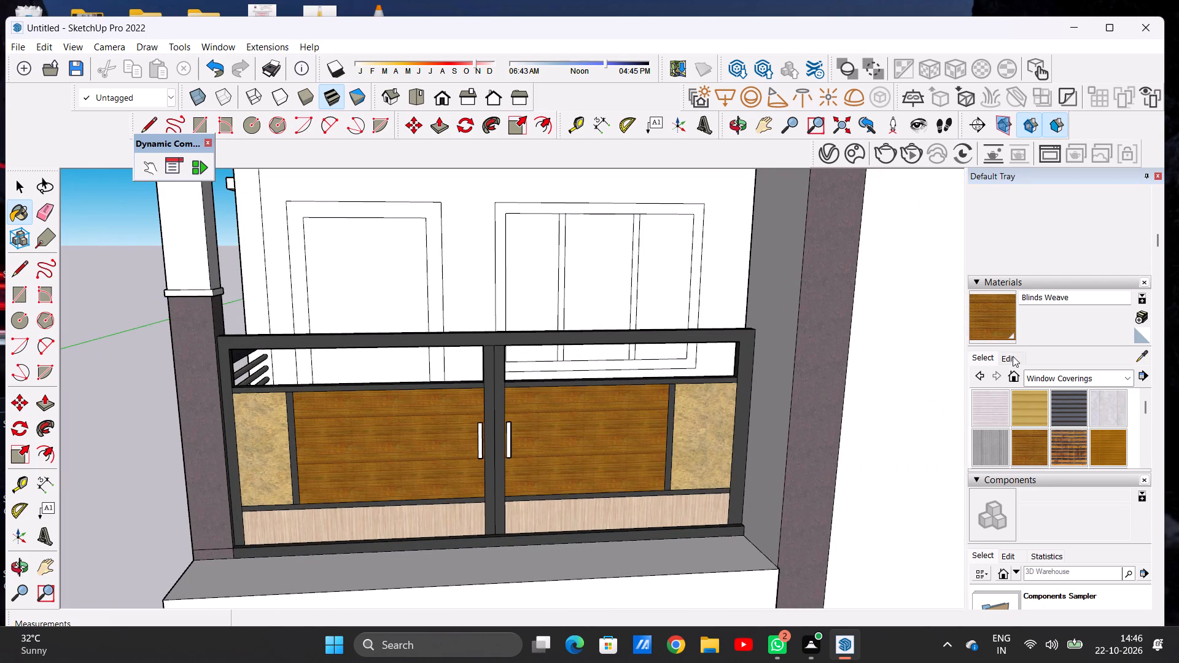
# Lighten the Blinds Weave material on the gate's middle panels by slightly raising its colour brightness.
pyautogui.click(1002, 354)
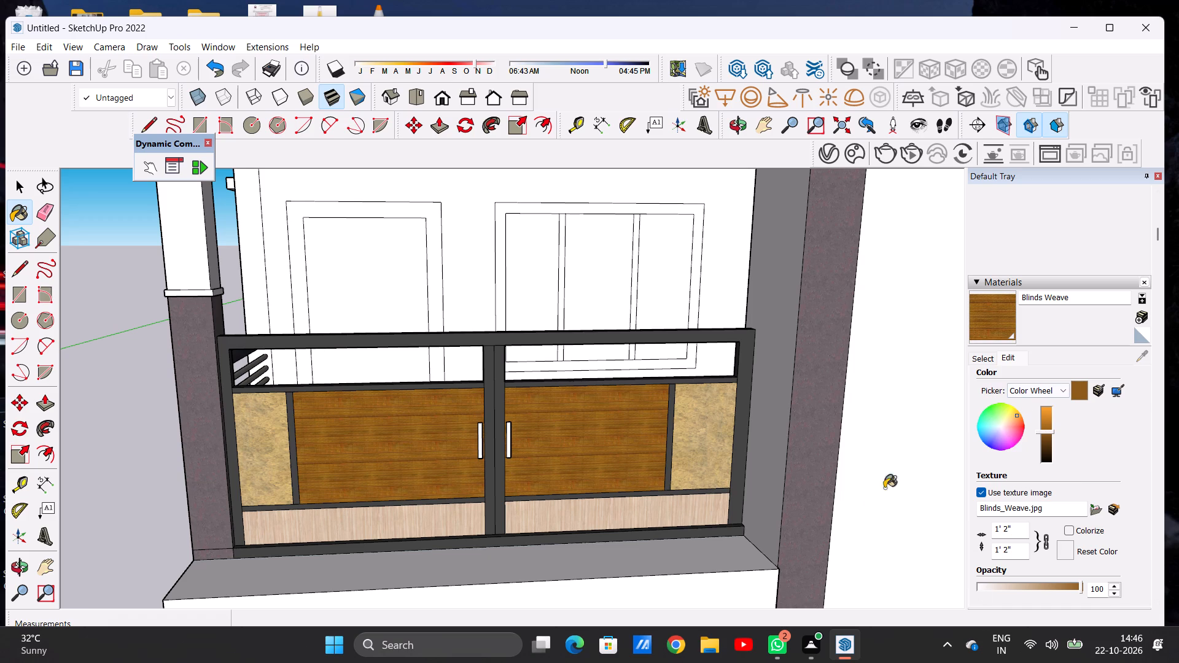
pyautogui.click(1045, 424)
pyautogui.scroll(-4, 661, 467)
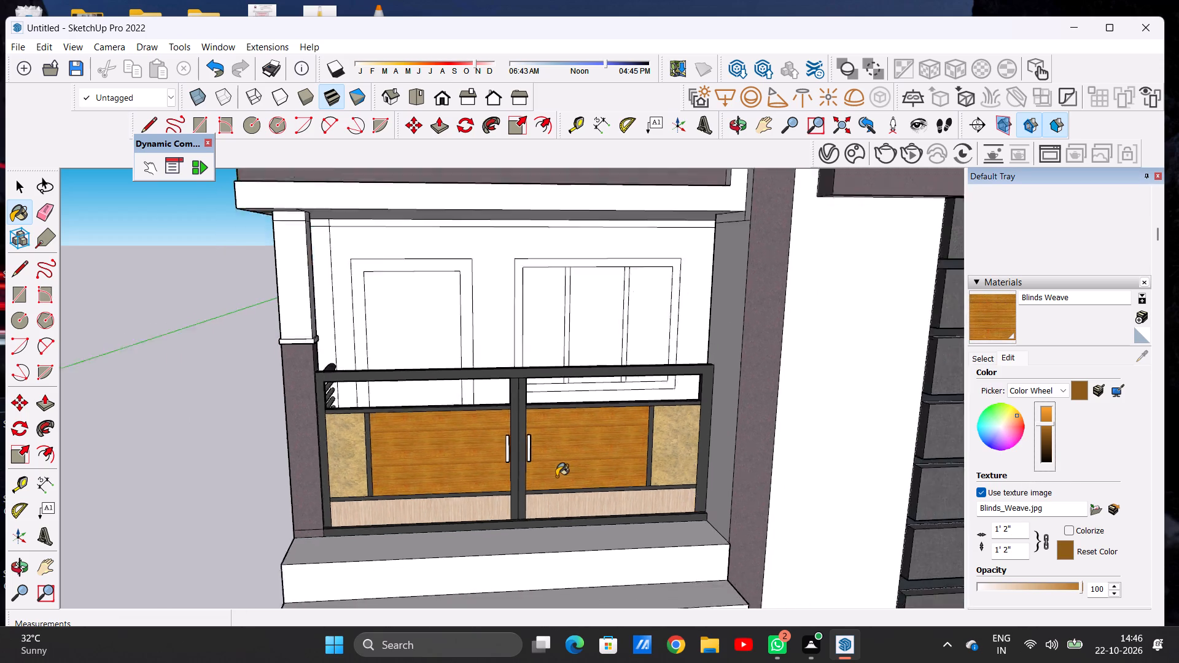
pyautogui.scroll(-9, 556, 476)
pyautogui.scroll(11, 535, 452)
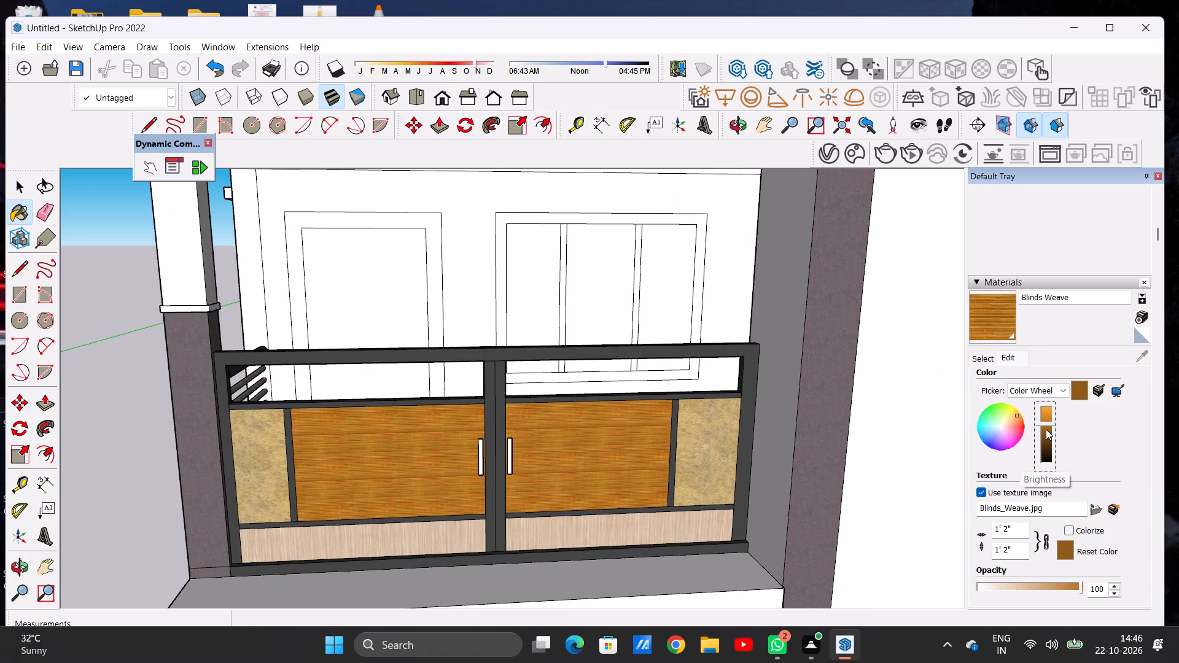
pyautogui.click(1044, 427)
pyautogui.scroll(-7, 621, 442)
pyautogui.scroll(-5, 554, 463)
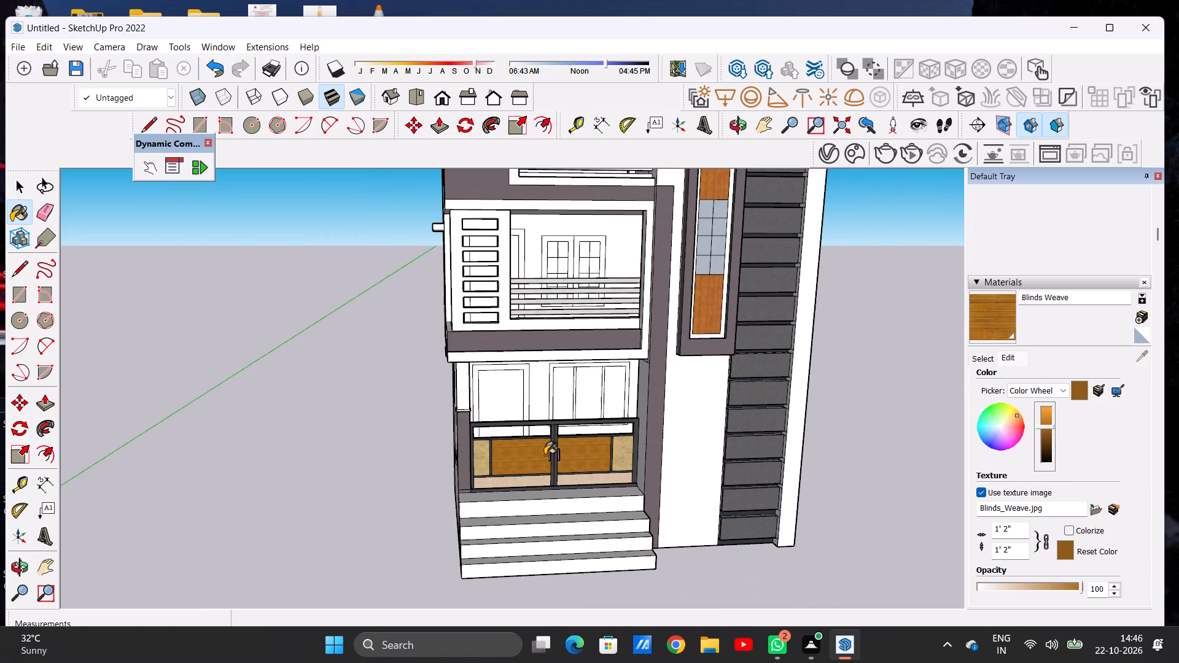
pyautogui.moveTo(564, 451); pyautogui.dragTo(477, 387, button='middle')
pyautogui.scroll(7, 512, 430)
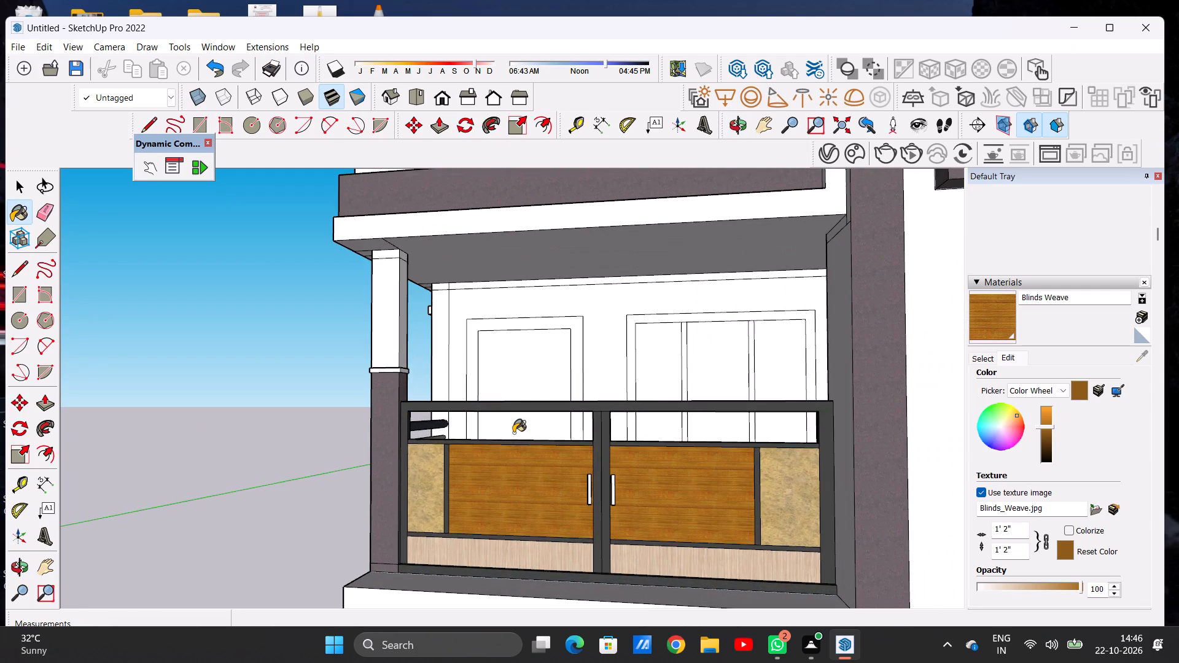
pyautogui.press('space')
# Paint the front faces of both gate handles with Formica Beige from the Synthetic Surfaces collection.
pyautogui.scroll(-5, 585, 480)
pyautogui.moveTo(584, 498); pyautogui.dragTo(610, 506, button='middle')
pyautogui.scroll(3, 610, 506)
pyautogui.scroll(-1, 610, 506)
pyautogui.scroll(7, 610, 506)
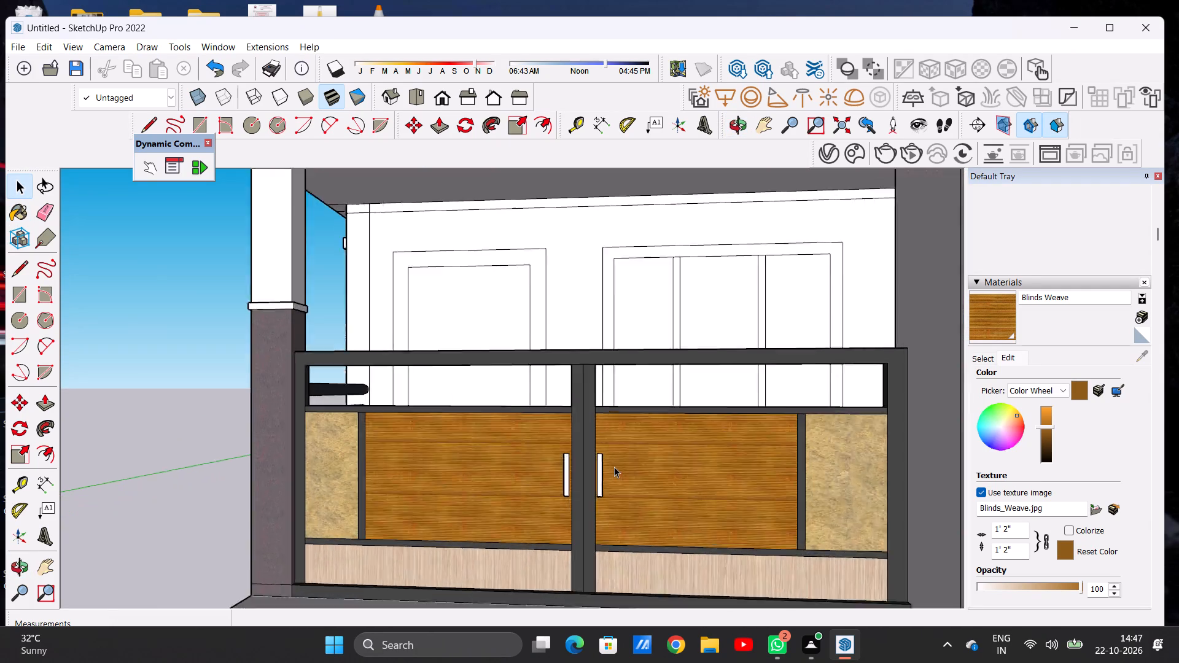
pyautogui.scroll(2, 614, 467)
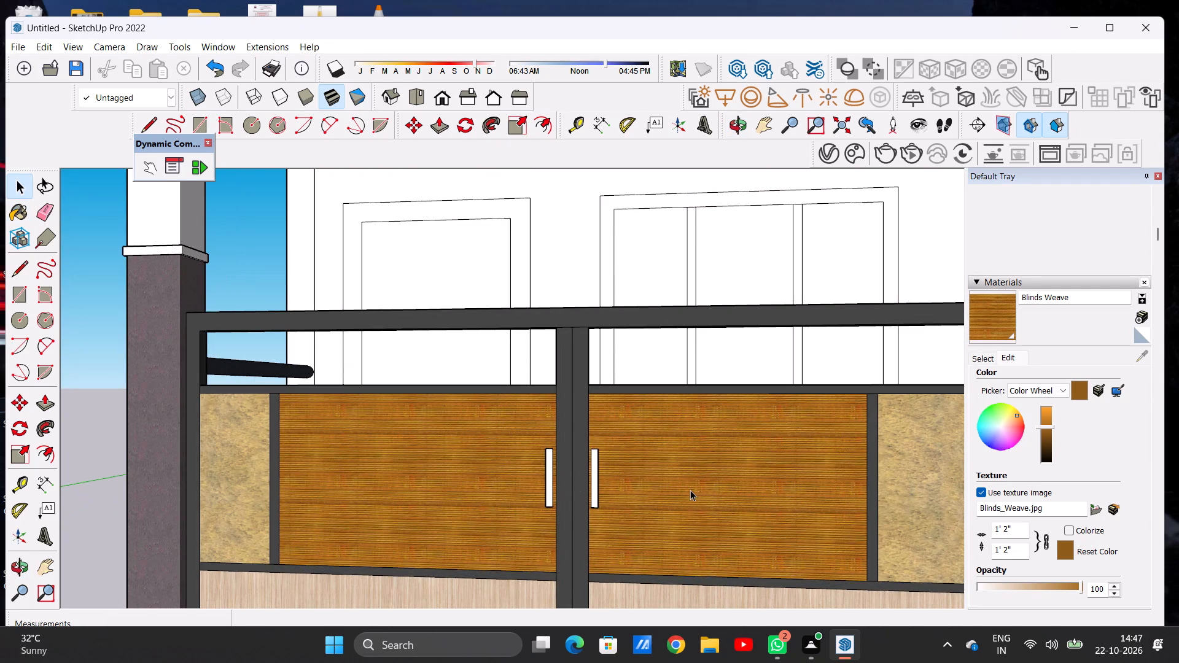
pyautogui.click(972, 362)
pyautogui.click(1040, 373)
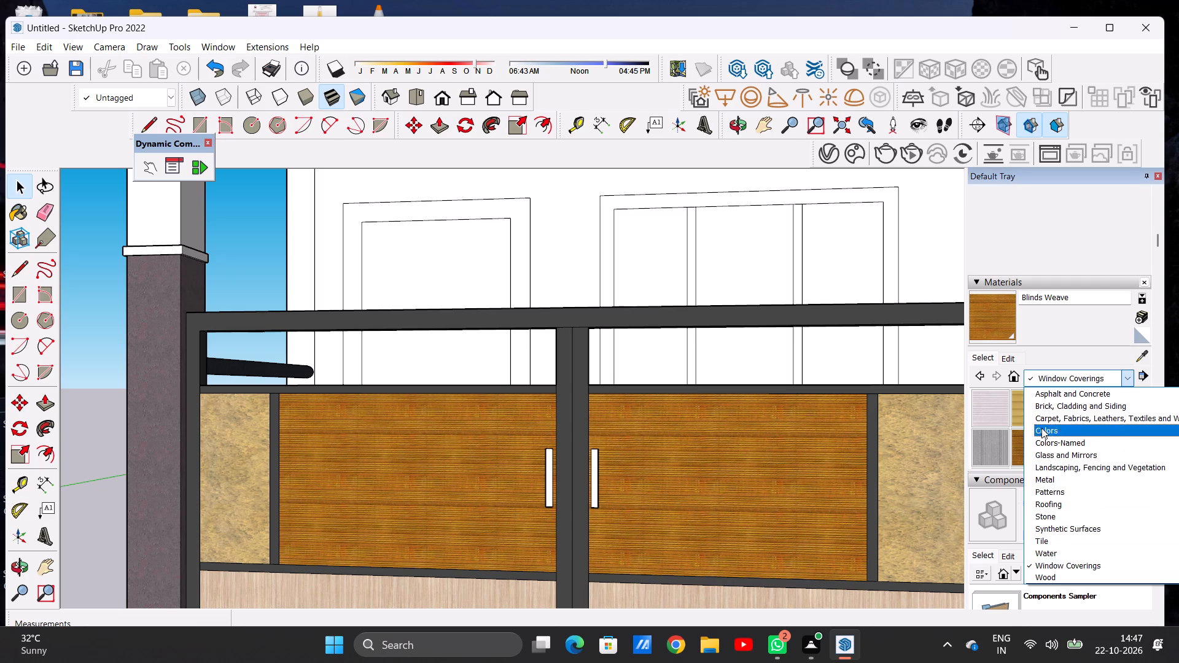
pyautogui.click(1051, 526)
pyautogui.click(985, 408)
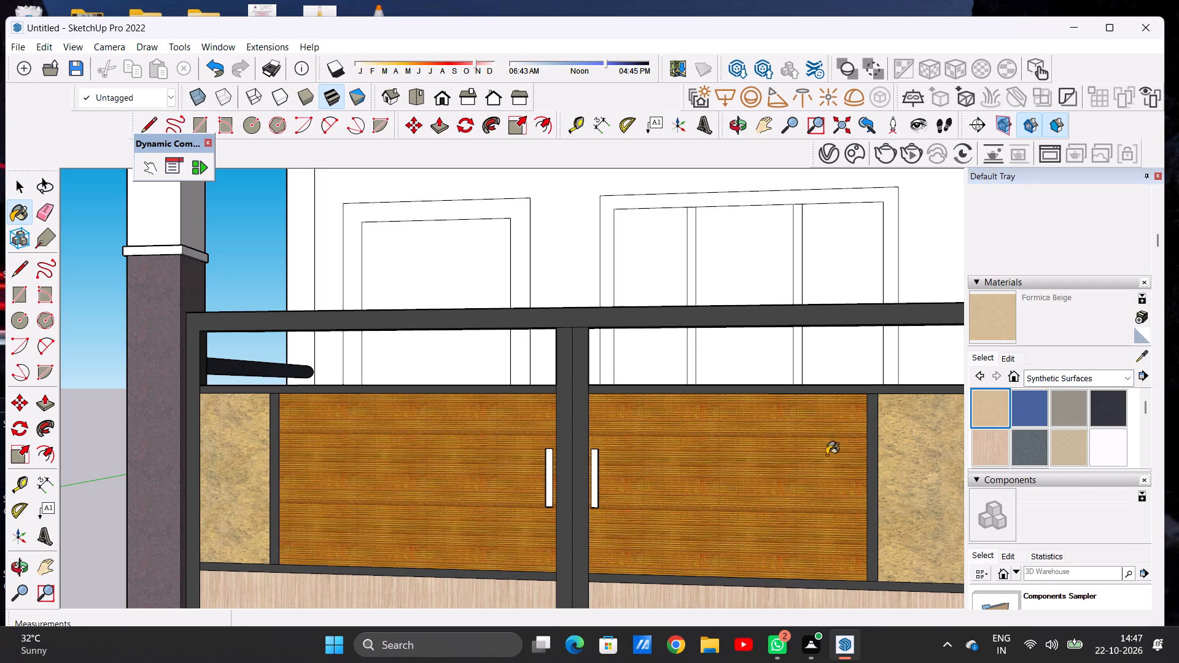
pyautogui.scroll(12, 640, 510)
pyautogui.click(519, 444)
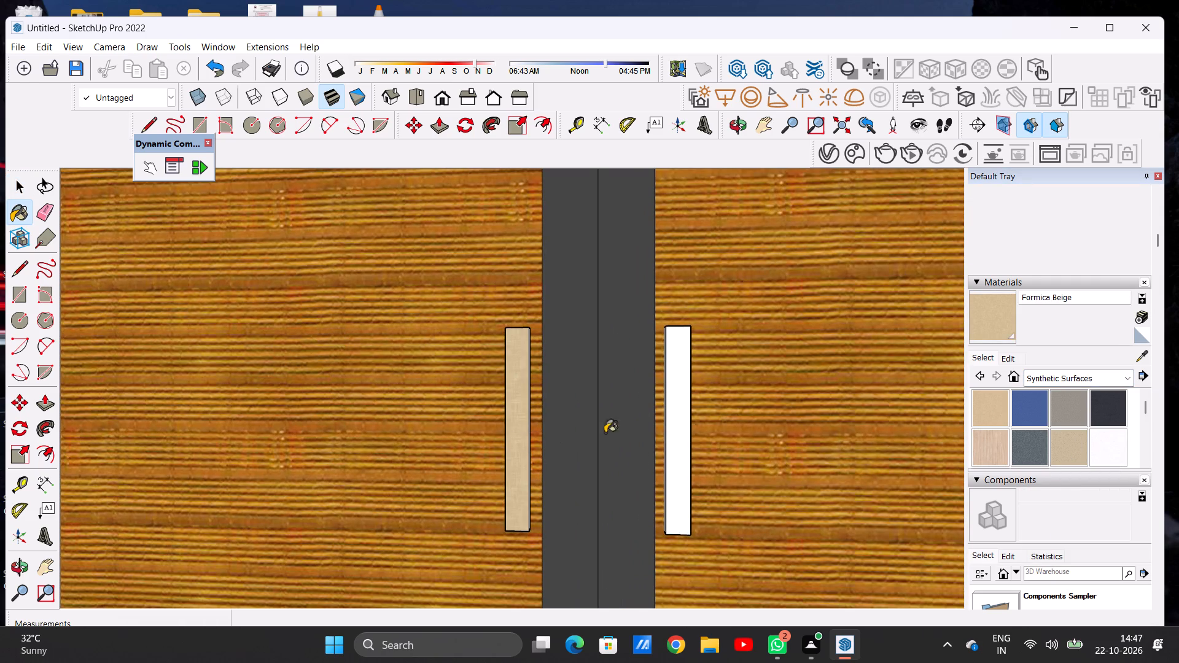
pyautogui.click(685, 422)
# Paint the left side and top faces of both gate handles with Formica Beige.
pyautogui.scroll(-6, 454, 483)
pyautogui.moveTo(530, 455); pyautogui.dragTo(637, 485, button='middle')
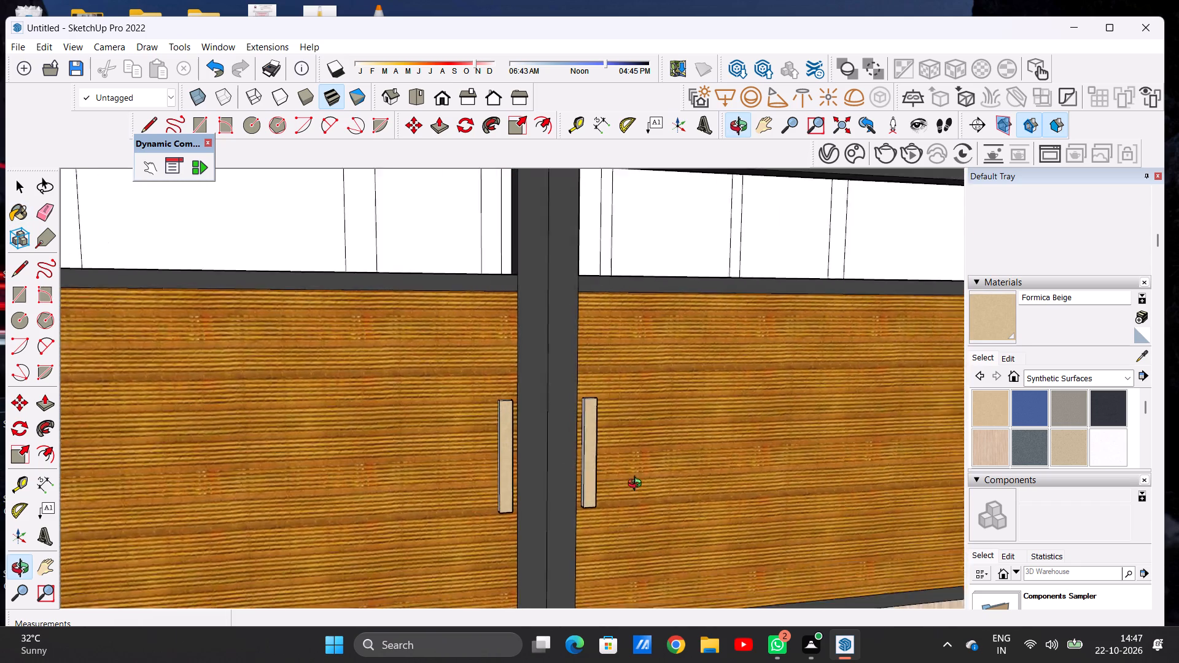
pyautogui.moveTo(637, 485); pyautogui.dragTo(747, 510, button='middle')
pyautogui.scroll(20, 536, 401)
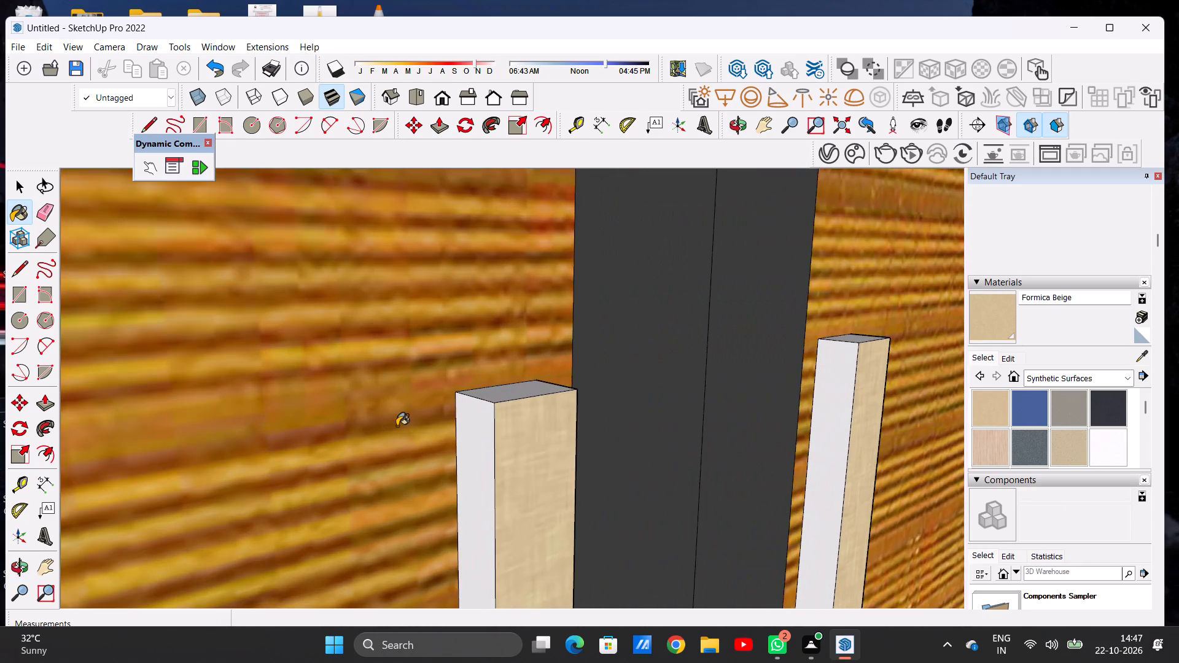
pyautogui.click(472, 421)
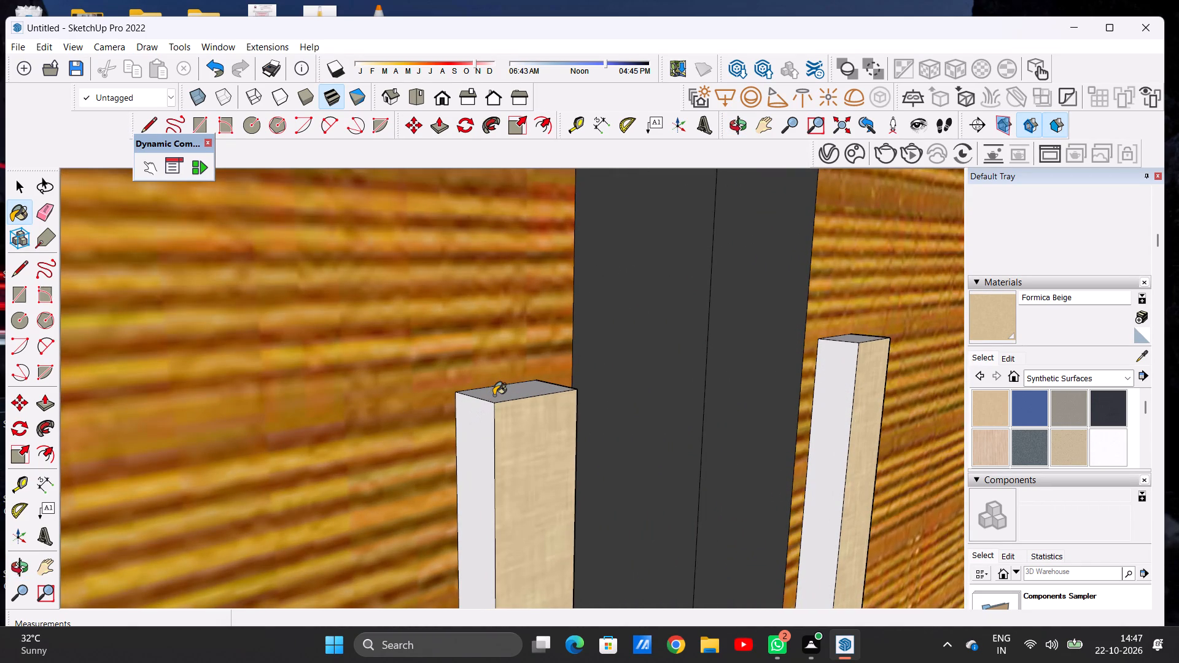
pyautogui.click(494, 395)
pyautogui.scroll(-19, 433, 440)
pyautogui.scroll(12, 535, 417)
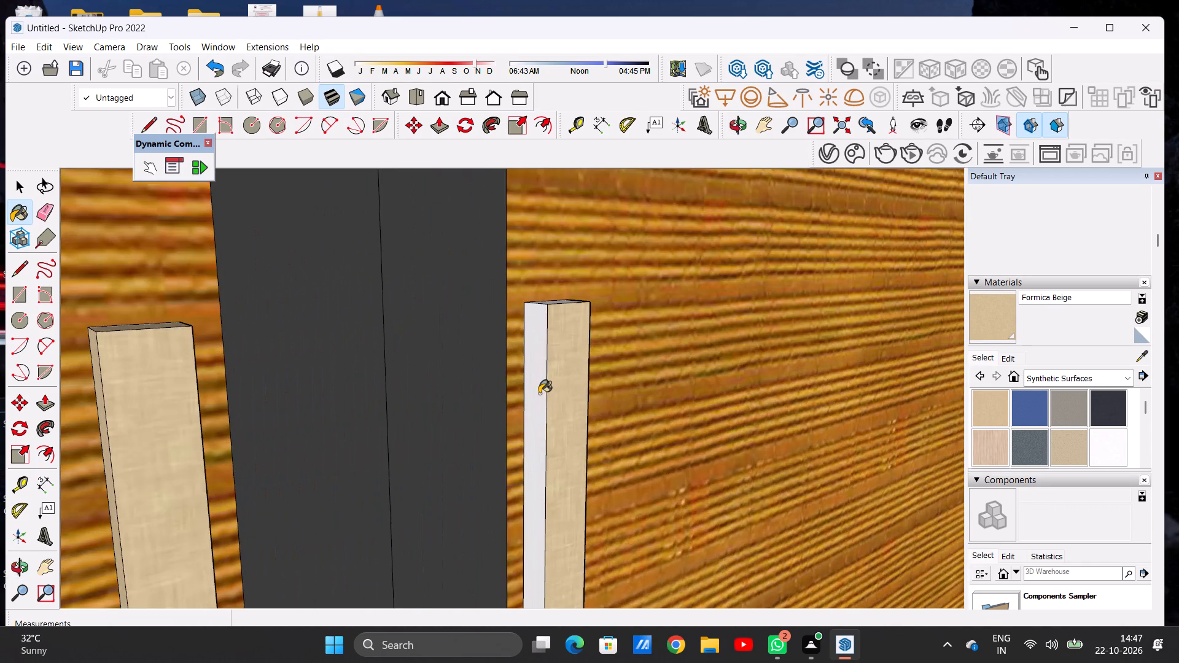
pyautogui.click(539, 391)
pyautogui.scroll(-6, 548, 373)
pyautogui.moveTo(541, 362); pyautogui.dragTo(548, 459, button='middle')
pyautogui.scroll(6, 557, 346)
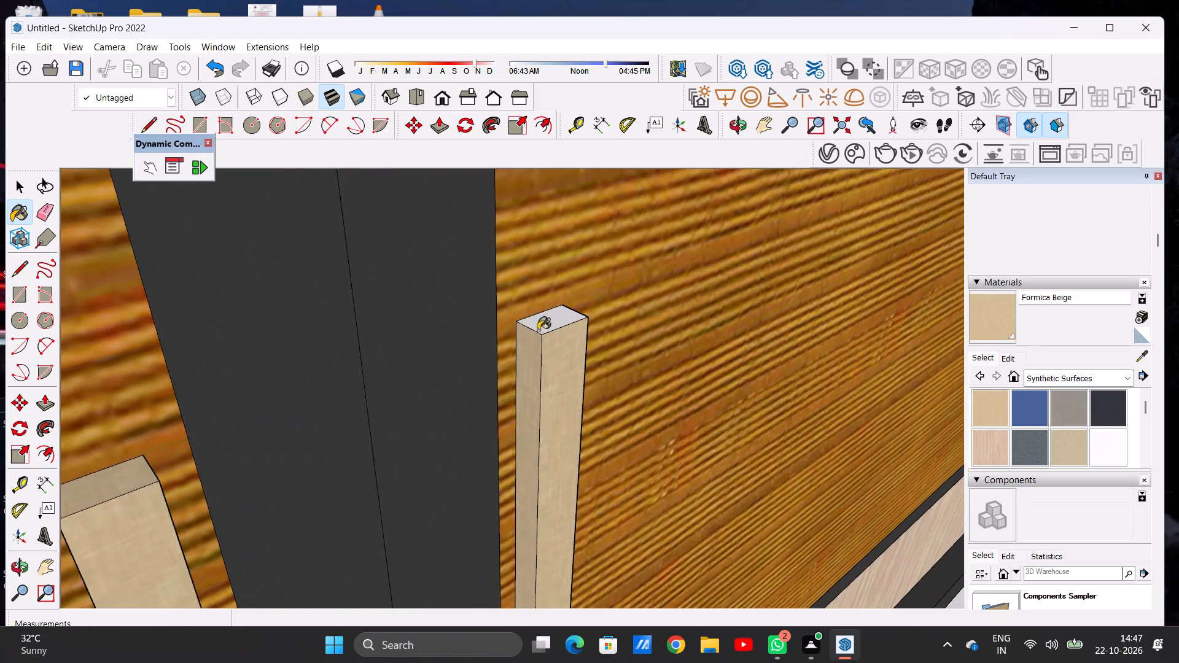
pyautogui.click(546, 322)
# Paint the right side faces of both gate handles with Formica Beige.
pyautogui.scroll(-11, 419, 439)
pyautogui.moveTo(553, 422); pyautogui.dragTo(366, 425, button='middle')
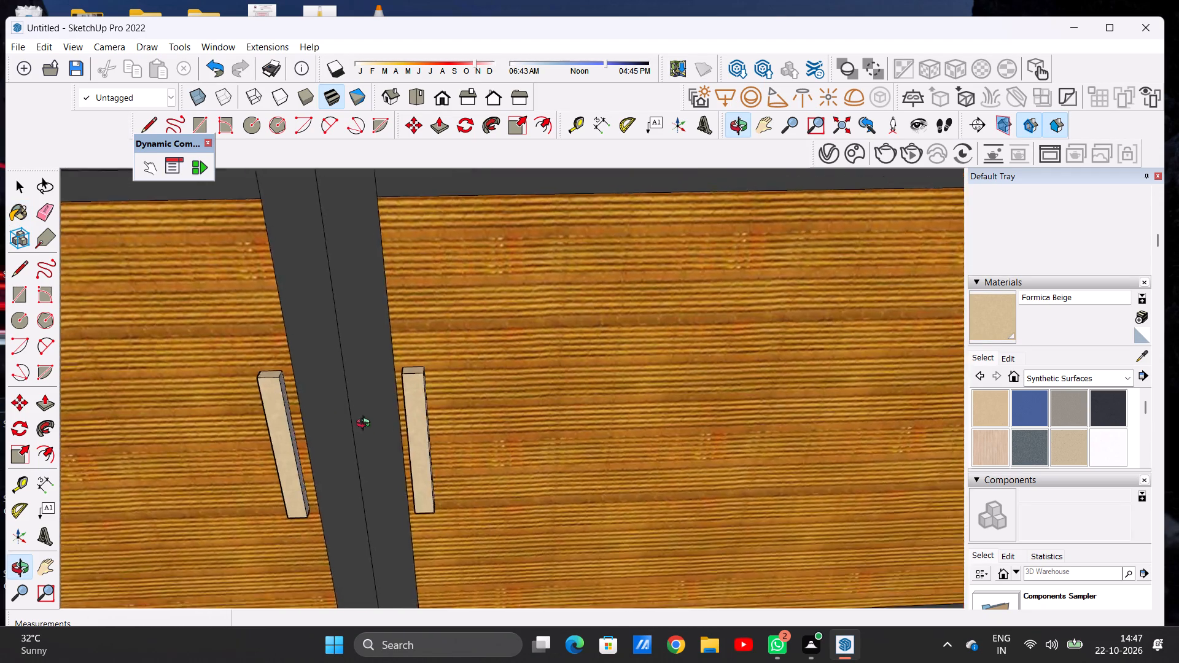
pyautogui.moveTo(366, 425); pyautogui.dragTo(168, 414, button='middle')
pyautogui.scroll(4, 333, 314)
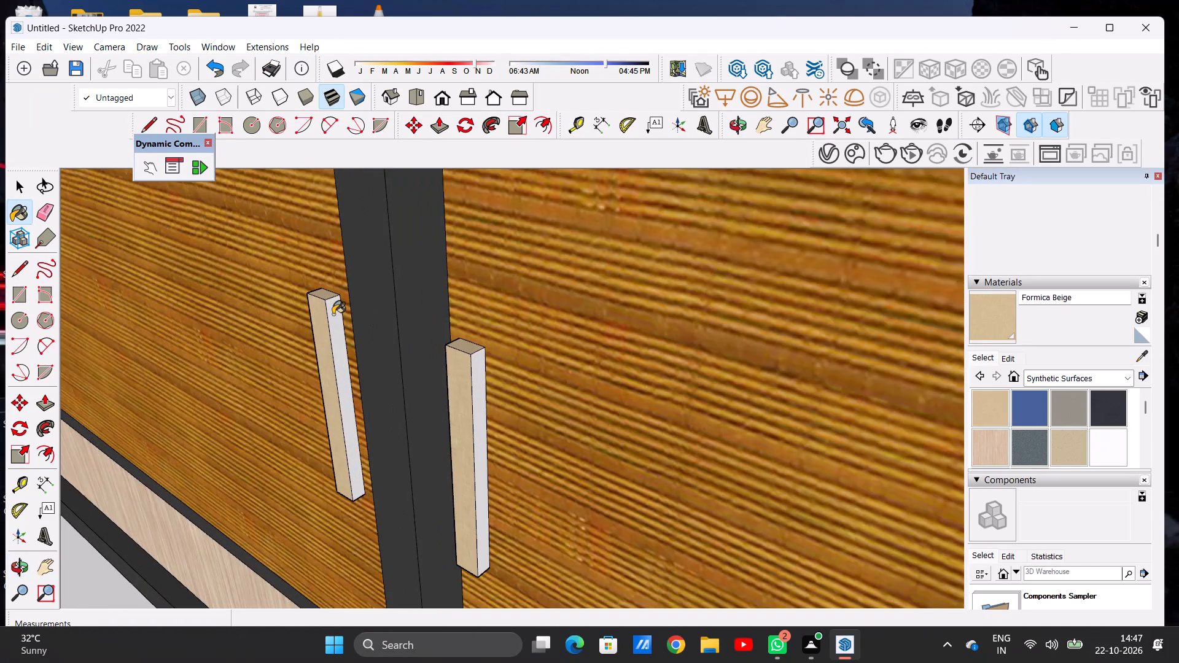
pyautogui.scroll(3, 333, 314)
pyautogui.scroll(-1, 333, 314)
pyautogui.scroll(3, 333, 314)
pyautogui.click(333, 313)
pyautogui.scroll(5, 570, 414)
pyautogui.click(566, 410)
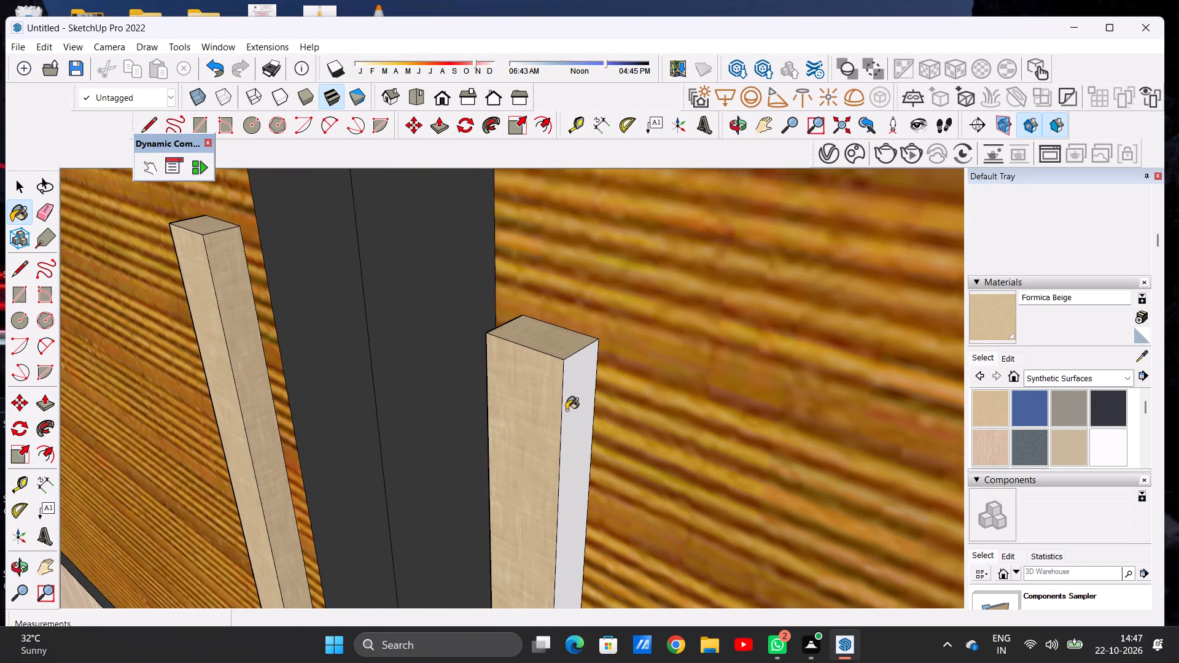
# Paint the bottom end faces of both gate handles with Formica Beige.
pyautogui.scroll(-20, 546, 392)
pyautogui.scroll(-3, 546, 392)
pyautogui.moveTo(529, 518); pyautogui.dragTo(535, 389, button='middle')
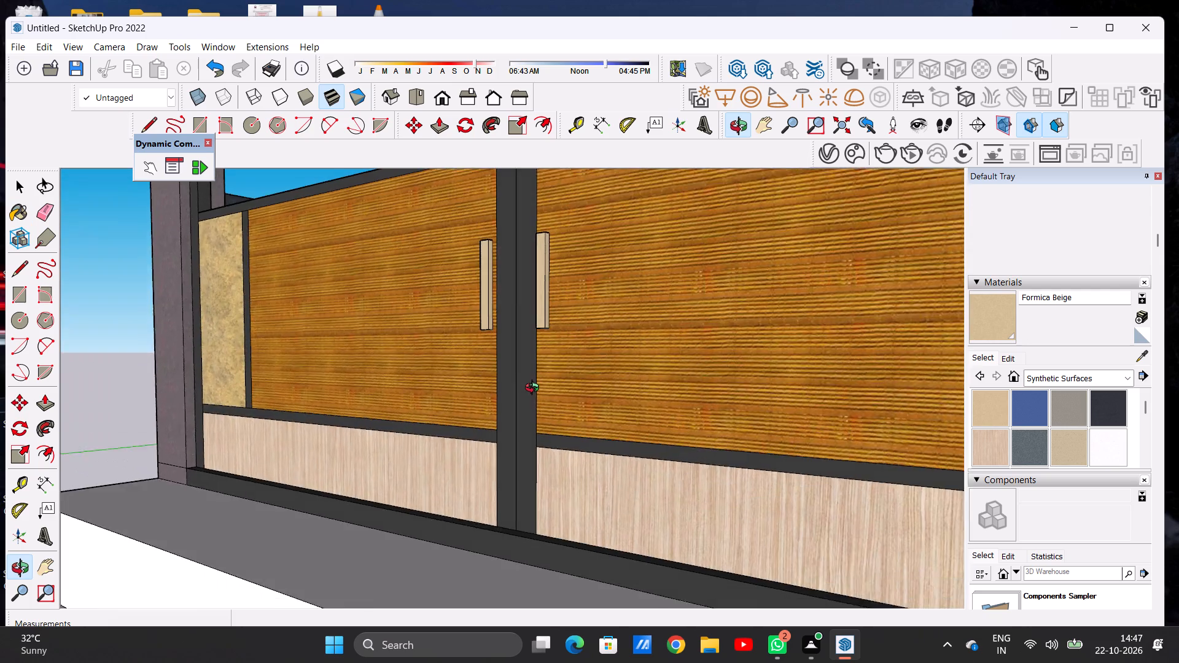
pyautogui.moveTo(535, 389); pyautogui.dragTo(537, 380, button='middle')
pyautogui.scroll(-7, 522, 512)
pyautogui.scroll(7, 524, 379)
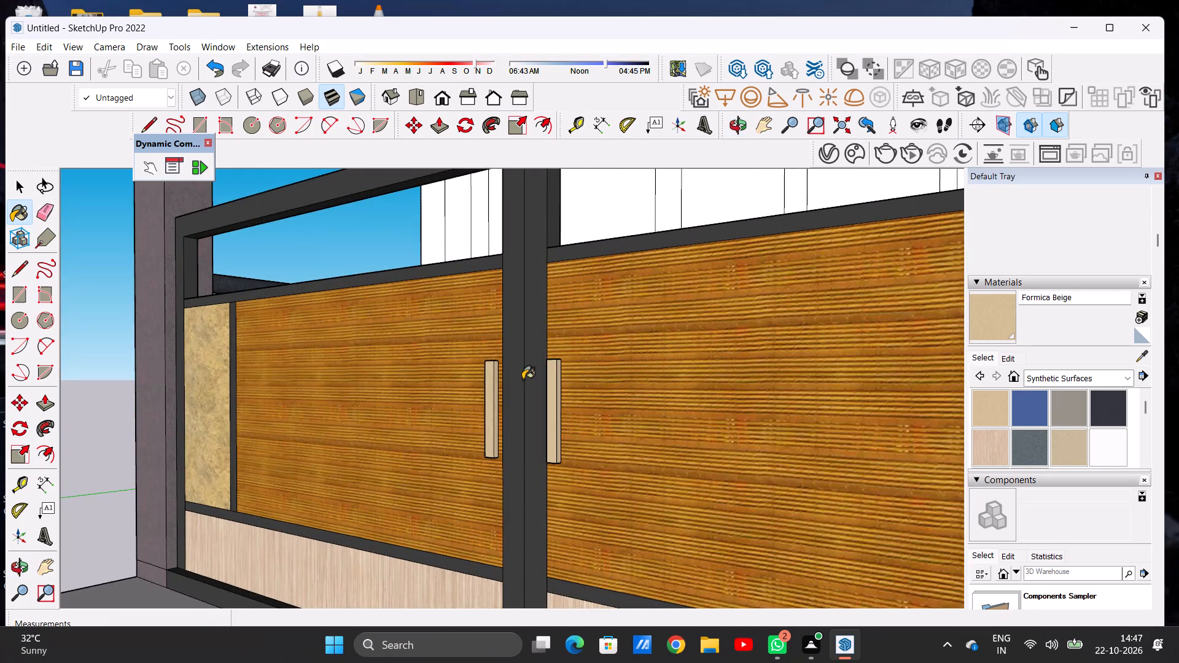
pyautogui.scroll(6, 523, 379)
pyautogui.scroll(-2, 550, 433)
pyautogui.moveTo(583, 474); pyautogui.dragTo(580, 409, button='middle')
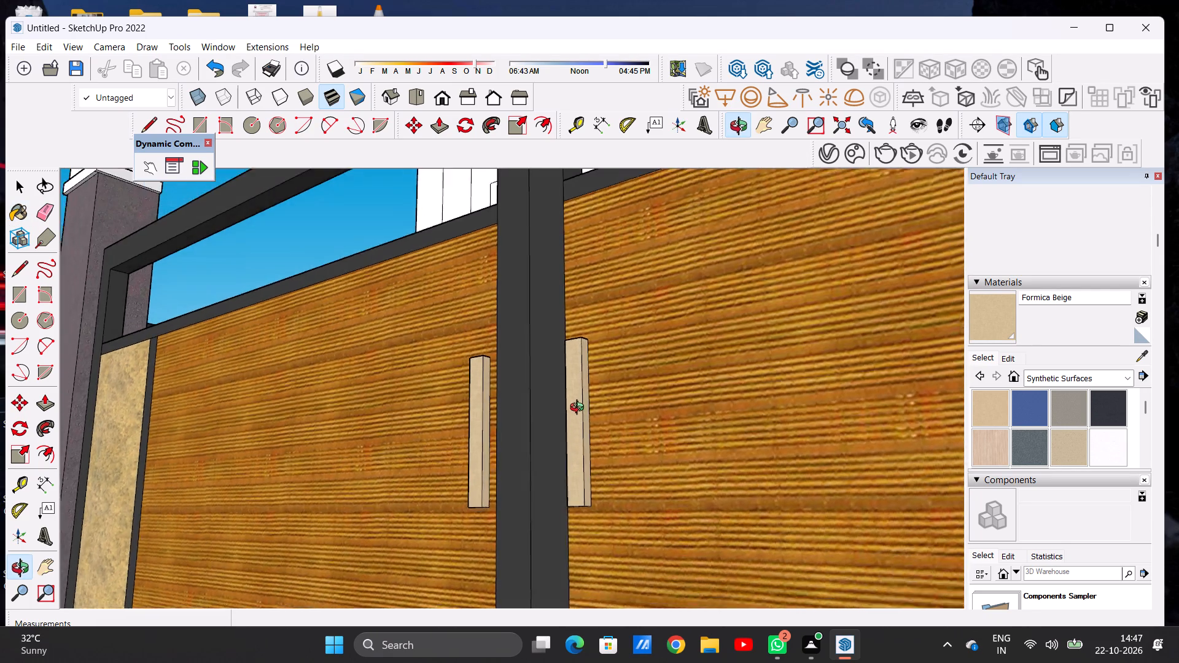
pyautogui.moveTo(580, 409); pyautogui.dragTo(581, 348, button='middle')
pyautogui.scroll(19, 610, 479)
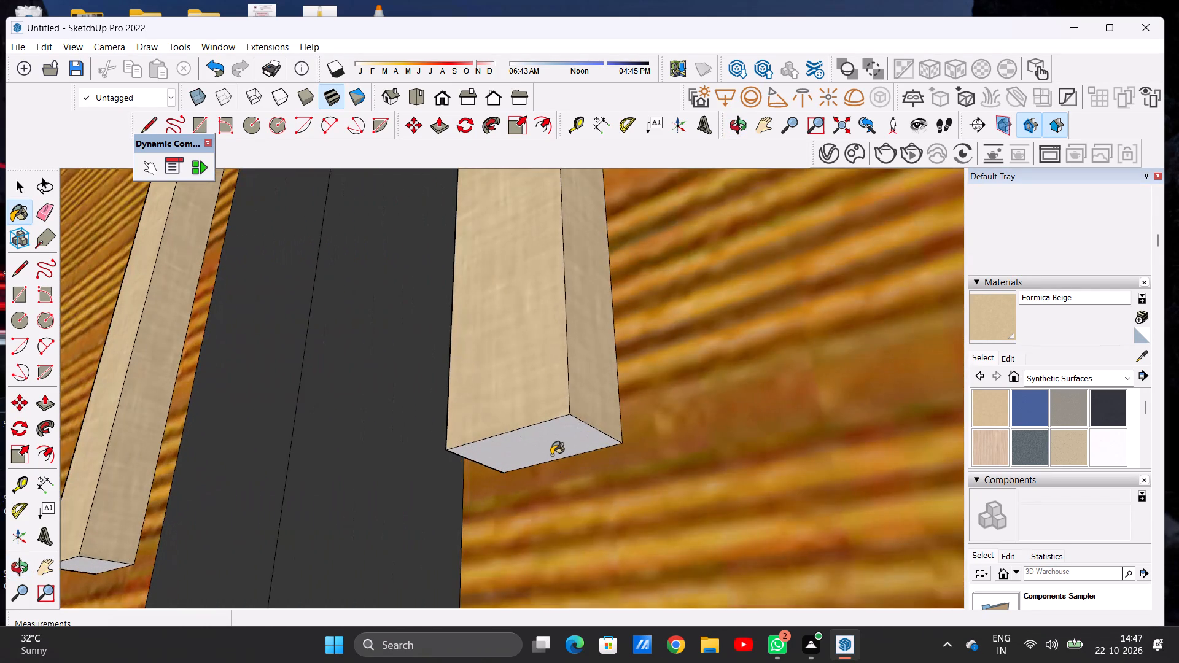
pyautogui.click(551, 454)
pyautogui.scroll(-12, 604, 448)
pyautogui.scroll(13, 391, 511)
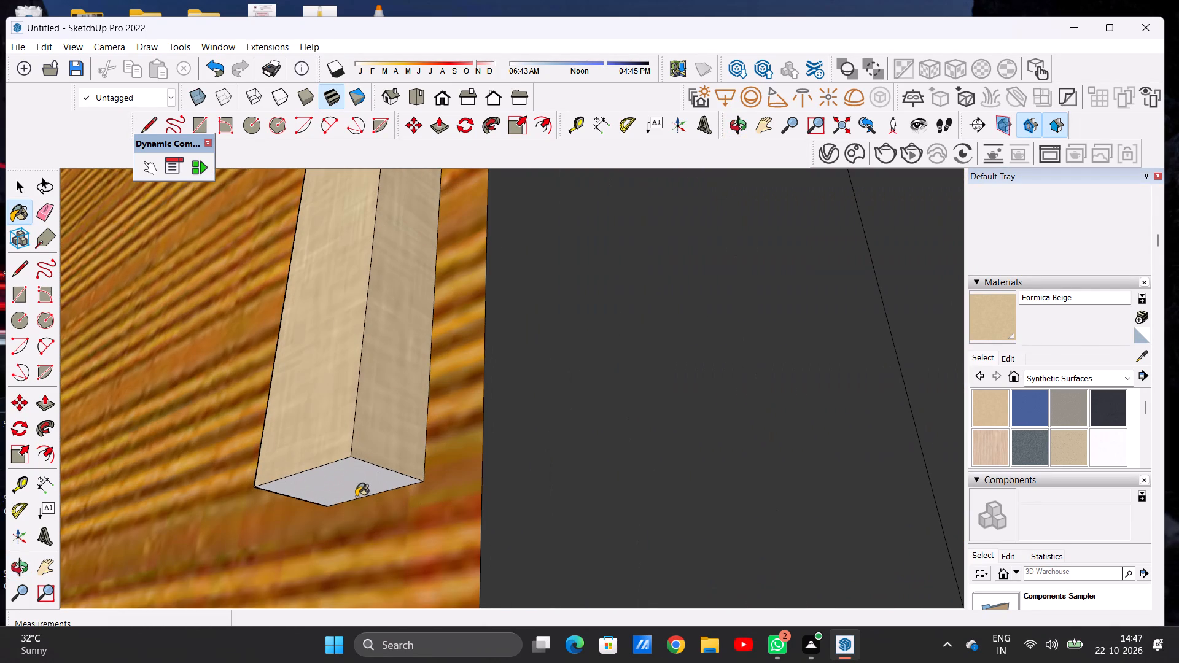
pyautogui.click(344, 486)
# Paint the low bottom panels on the gate's inner side with Formica Laminate Light from the Synthetic Surfaces collection.
pyautogui.scroll(-20, 572, 466)
pyautogui.scroll(-9, 572, 466)
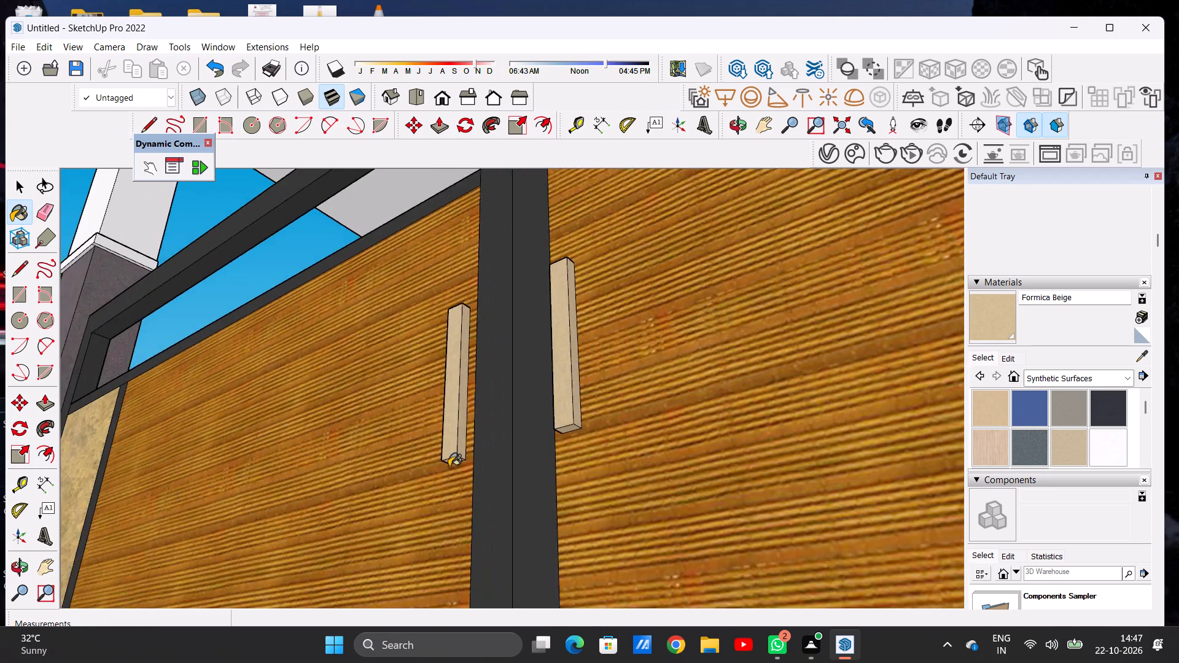
pyautogui.scroll(-9, 449, 467)
pyautogui.moveTo(463, 401); pyautogui.dragTo(589, 587, button='middle')
pyautogui.scroll(-2, 362, 475)
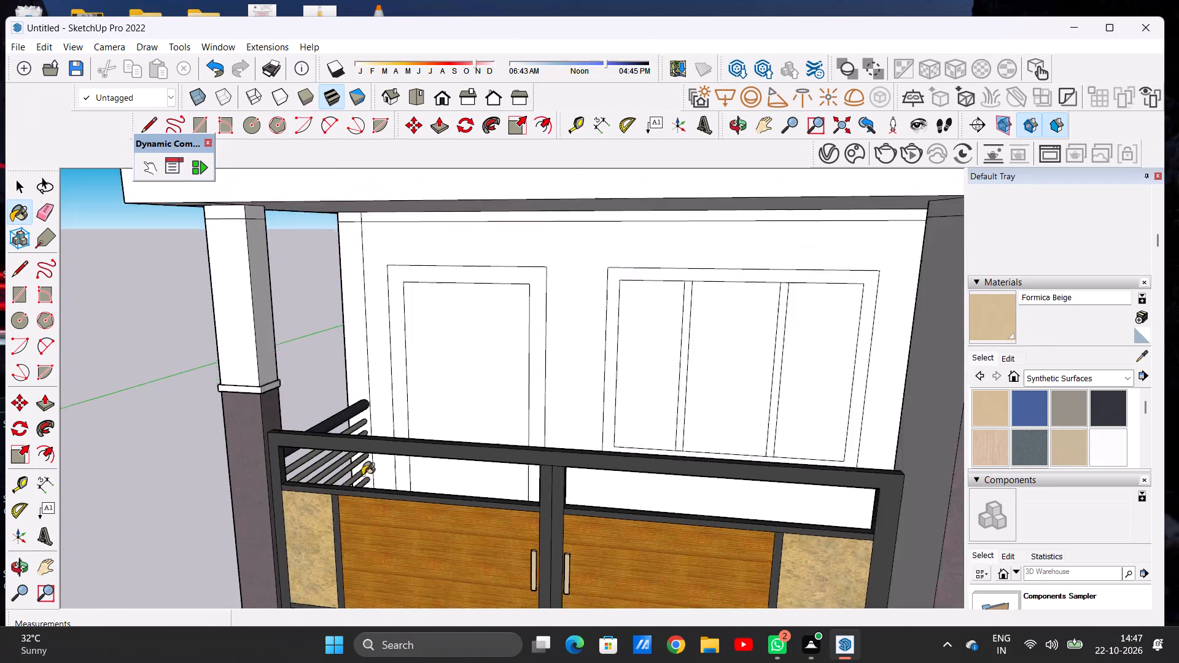
pyautogui.scroll(-13, 362, 475)
pyautogui.moveTo(370, 474); pyautogui.dragTo(434, 476, button='middle')
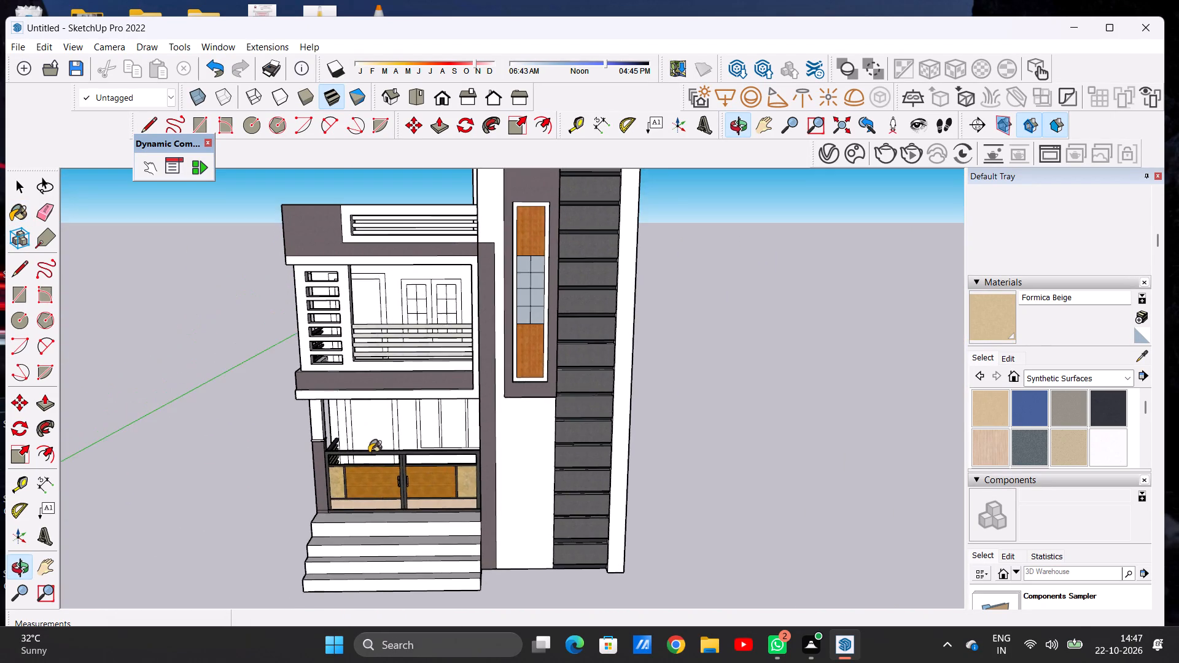
pyautogui.scroll(15, 395, 458)
pyautogui.press('space')
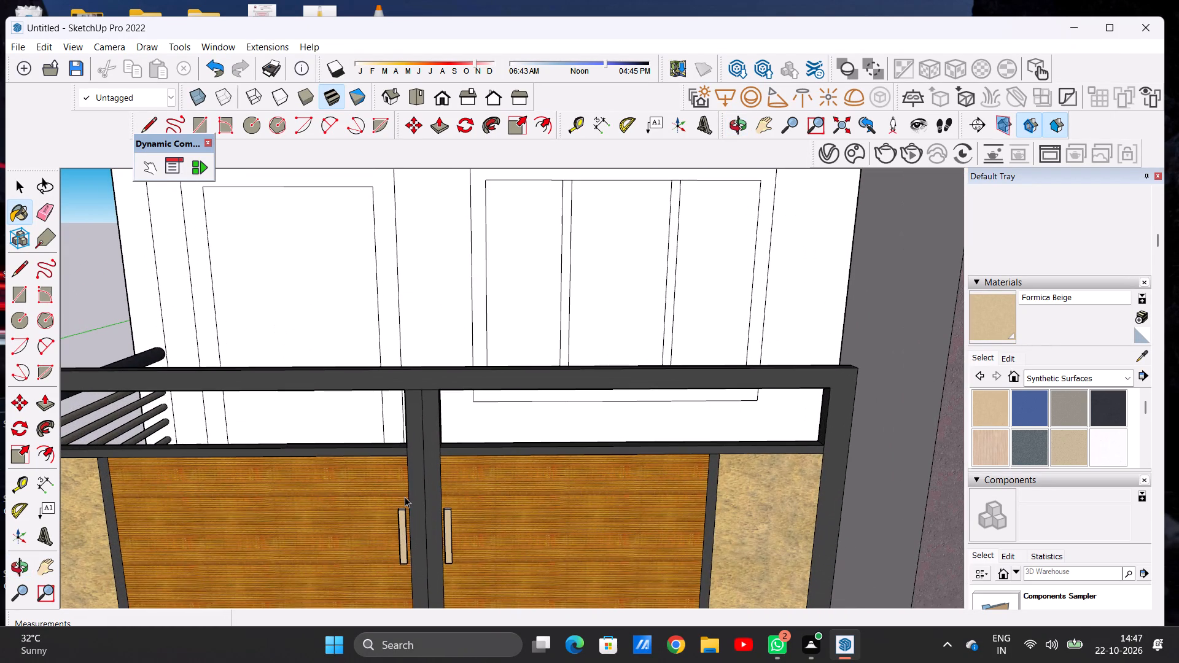
pyautogui.scroll(-11, 405, 497)
pyautogui.scroll(5, 403, 511)
pyautogui.moveTo(266, 484); pyautogui.dragTo(414, 487, button='middle')
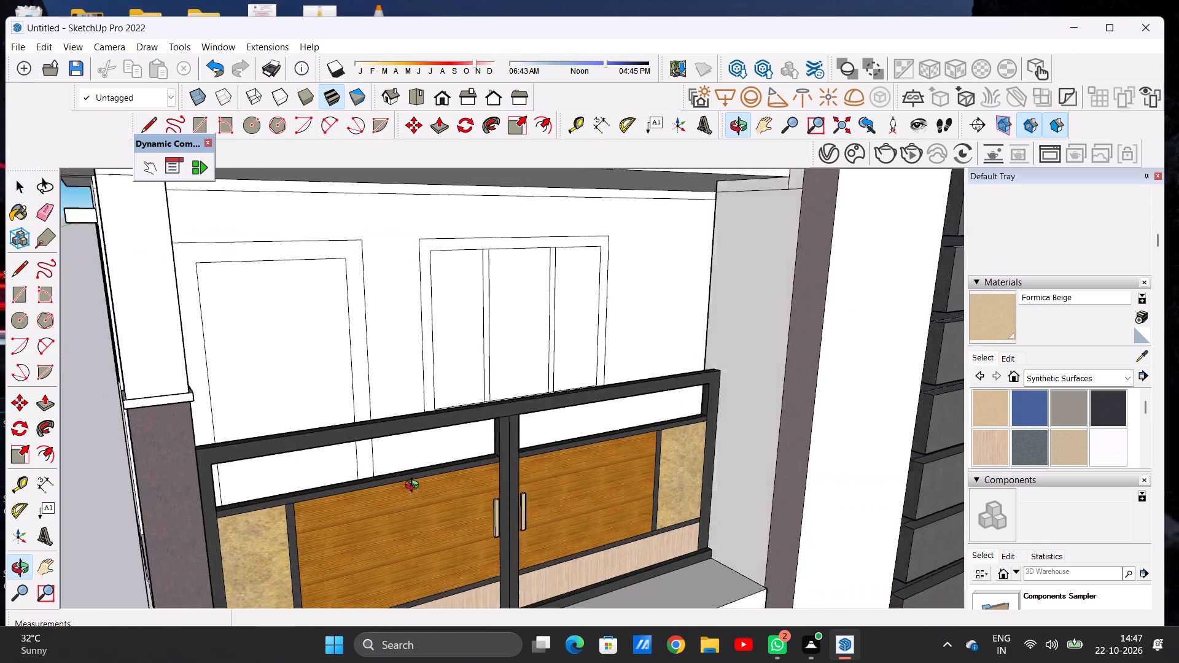
pyautogui.moveTo(414, 487); pyautogui.dragTo(738, 434, button='middle')
pyautogui.moveTo(656, 397); pyautogui.dragTo(645, 483, button='middle')
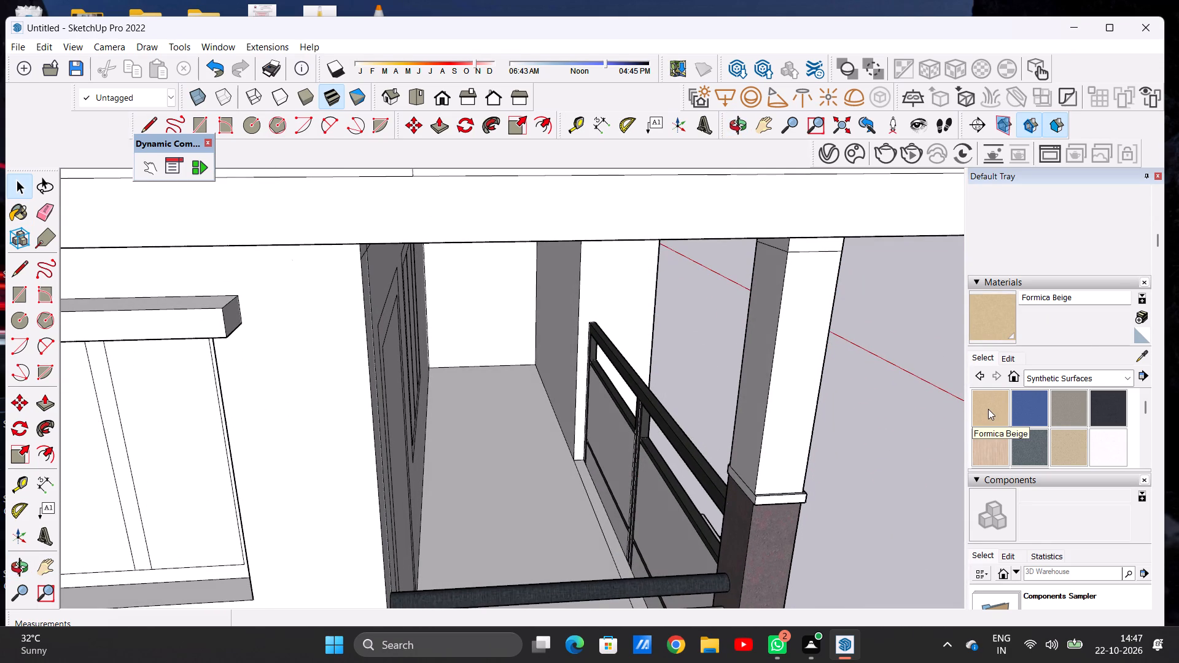
pyautogui.click(992, 441)
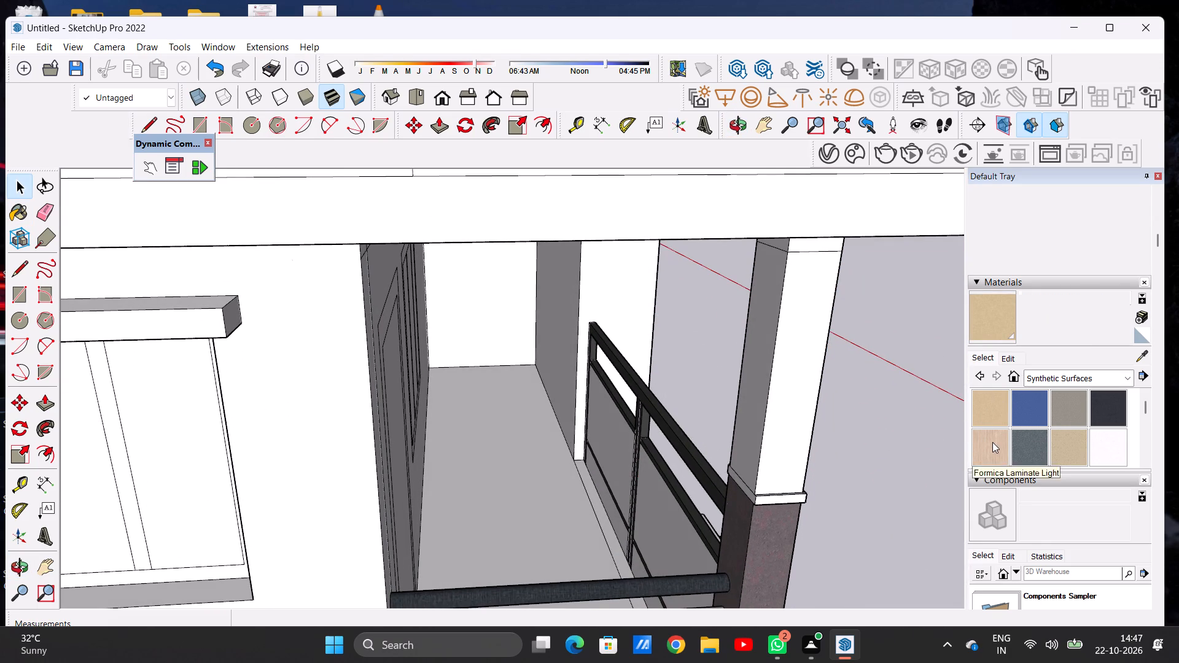
pyautogui.scroll(7, 617, 535)
pyautogui.click(621, 529)
pyautogui.scroll(-7, 625, 400)
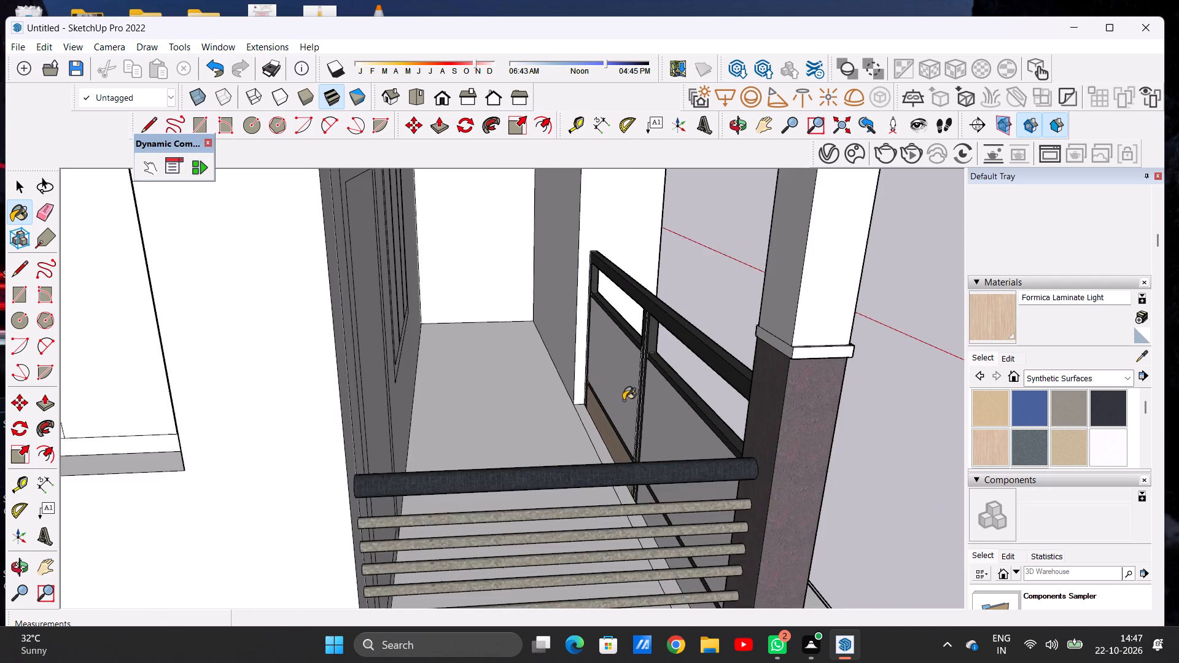
pyautogui.scroll(8, 634, 507)
pyautogui.click(649, 514)
# Paint the large panels above the laminate strips on the gate's inner side with Formica Speckled Grey.
pyautogui.scroll(-4, 633, 516)
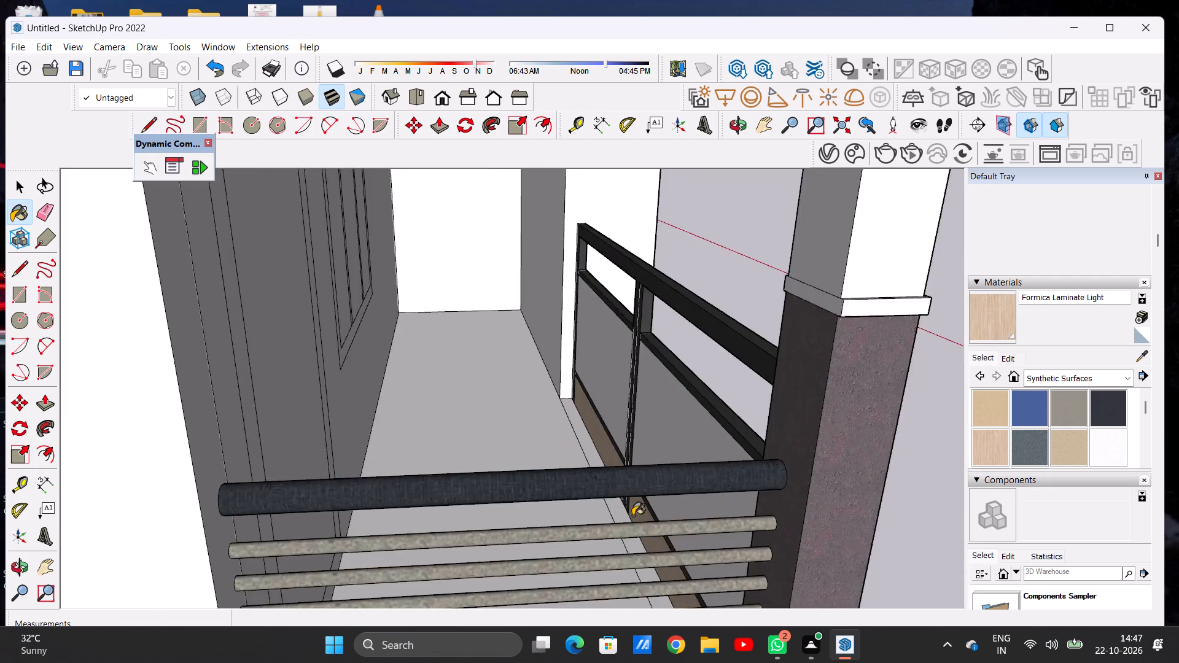
pyautogui.scroll(-9, 632, 516)
pyautogui.scroll(6, 647, 423)
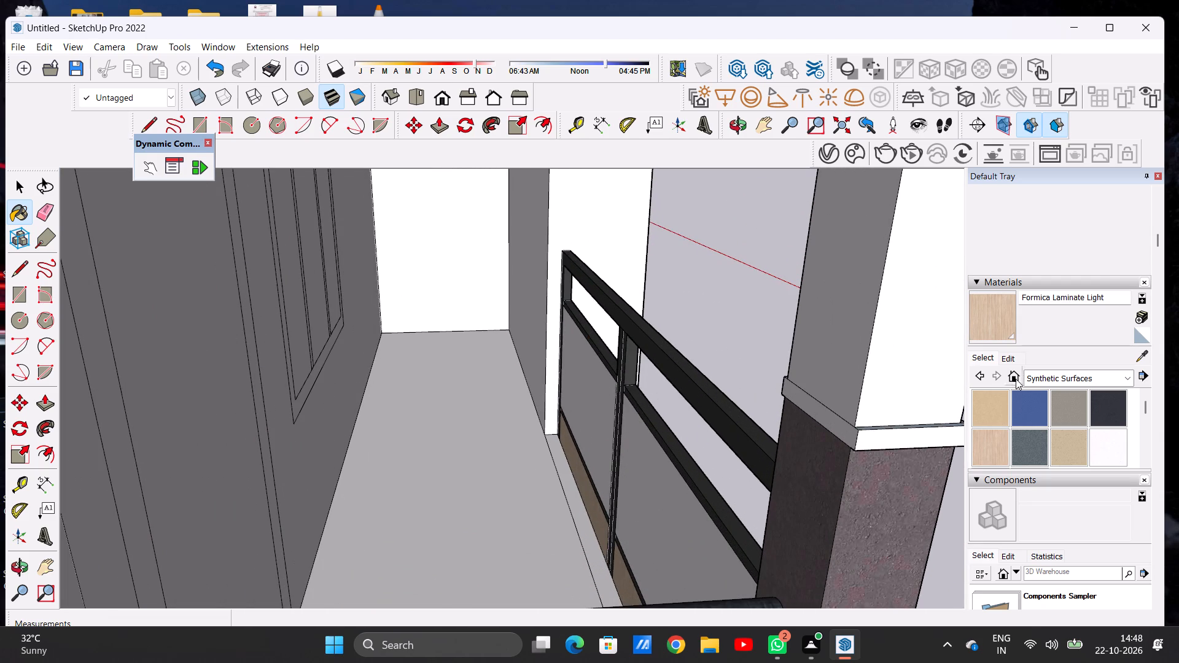
pyautogui.click(1032, 379)
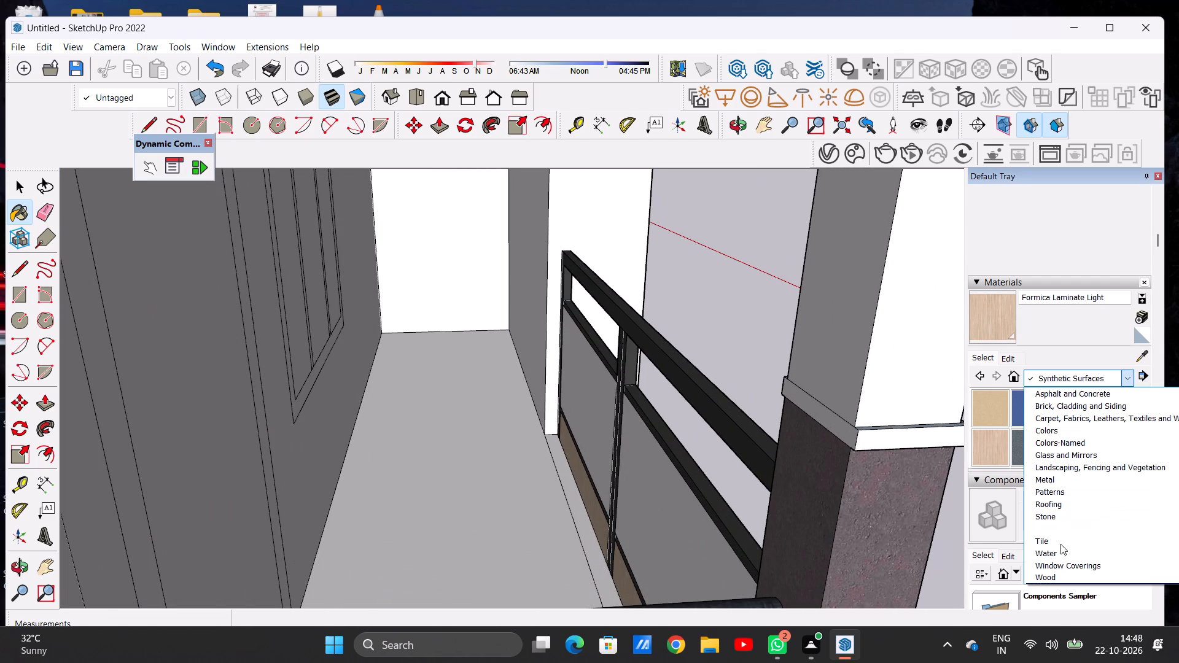
pyautogui.click(1015, 436)
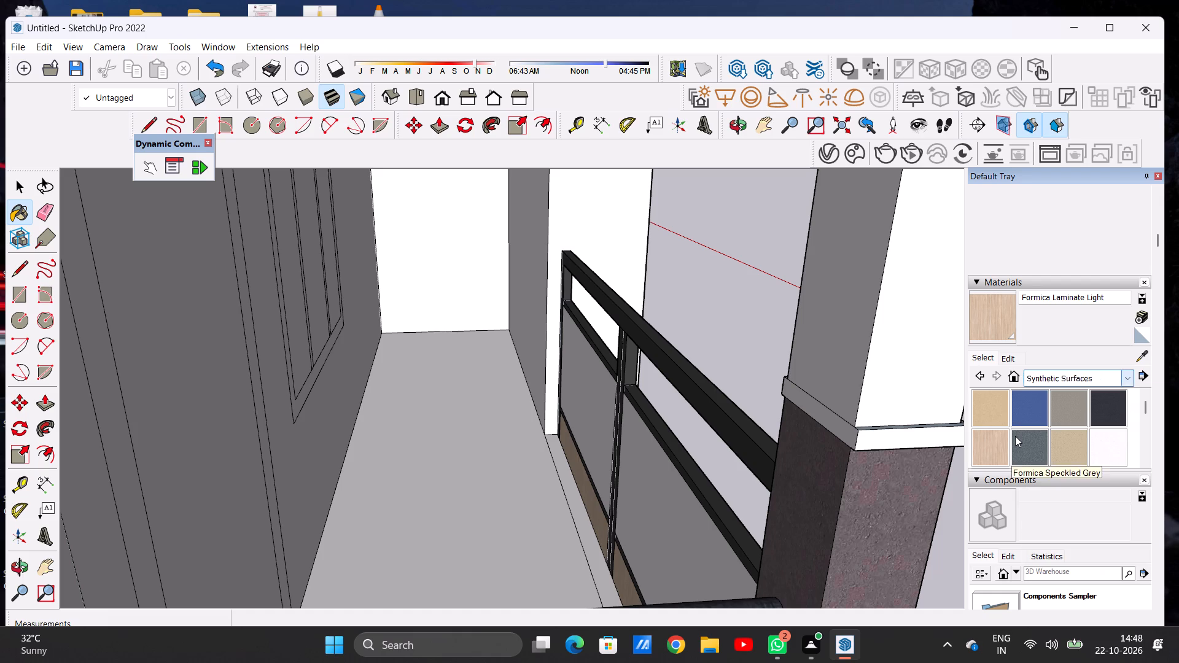
pyautogui.click(636, 510)
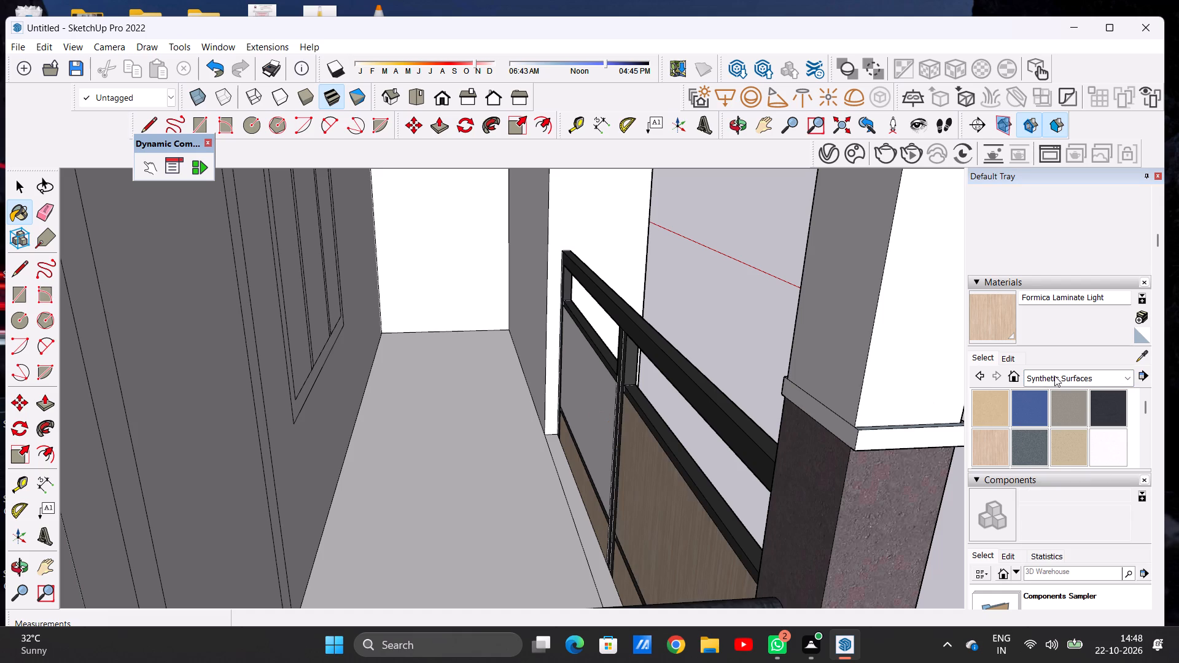
pyautogui.click(1027, 446)
pyautogui.click(683, 518)
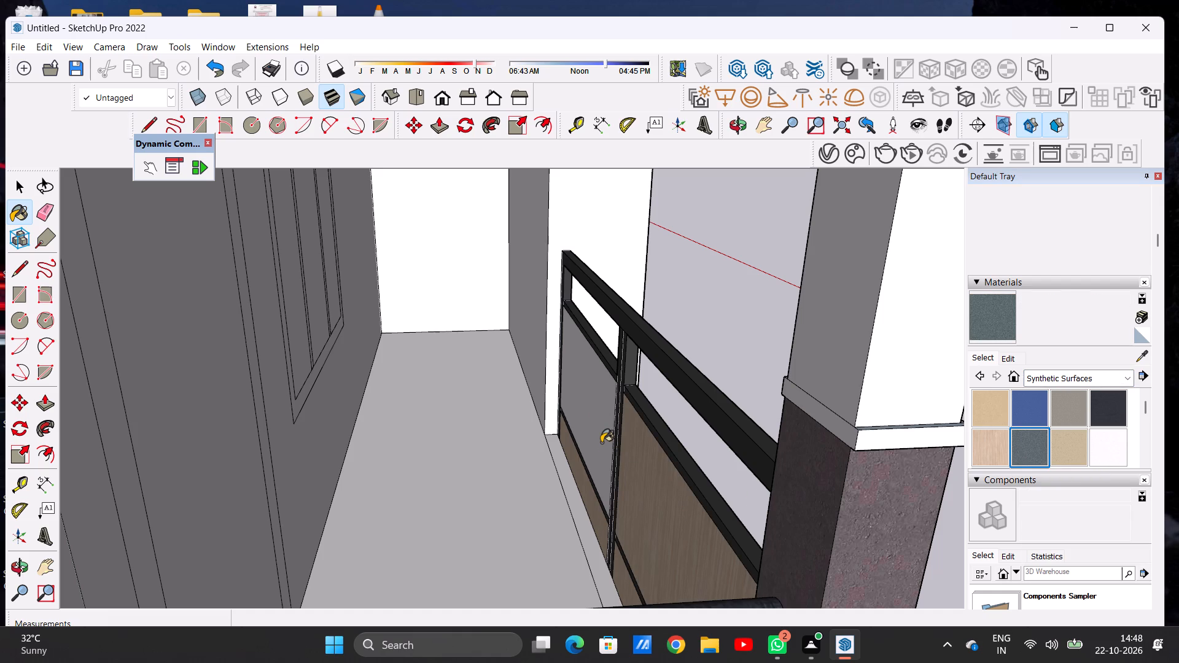
pyautogui.click(602, 436)
pyautogui.press('space')
# Examine the gate, entrance steps and front elevation from the front.
pyautogui.scroll(-6, 603, 427)
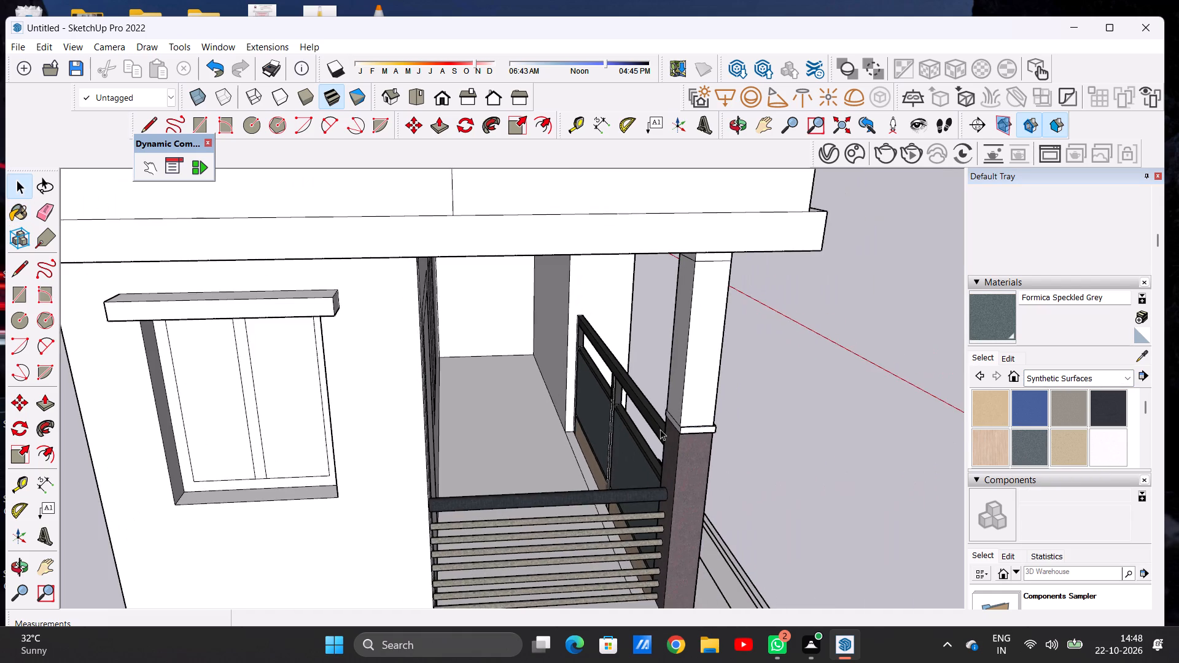
pyautogui.moveTo(663, 431); pyautogui.dragTo(248, 384, button='middle')
pyautogui.scroll(-10, 335, 387)
pyautogui.scroll(1, 336, 387)
pyautogui.scroll(-2, 337, 387)
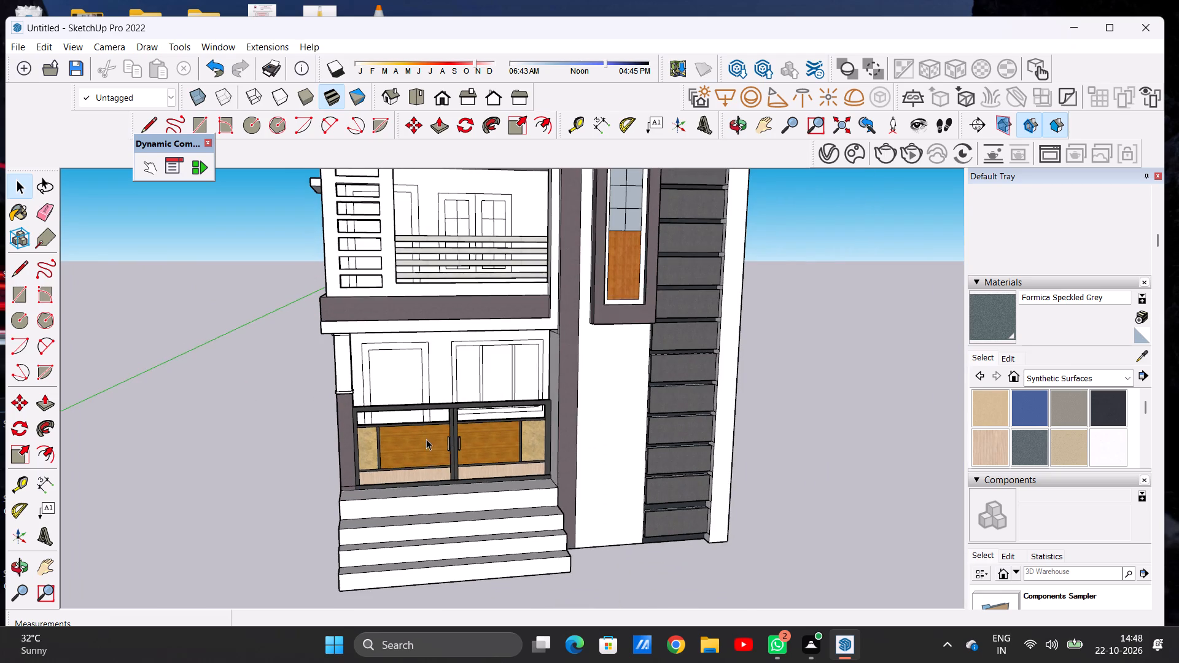
pyautogui.moveTo(373, 423); pyautogui.dragTo(354, 410, button='middle')
pyautogui.scroll(6, 335, 379)
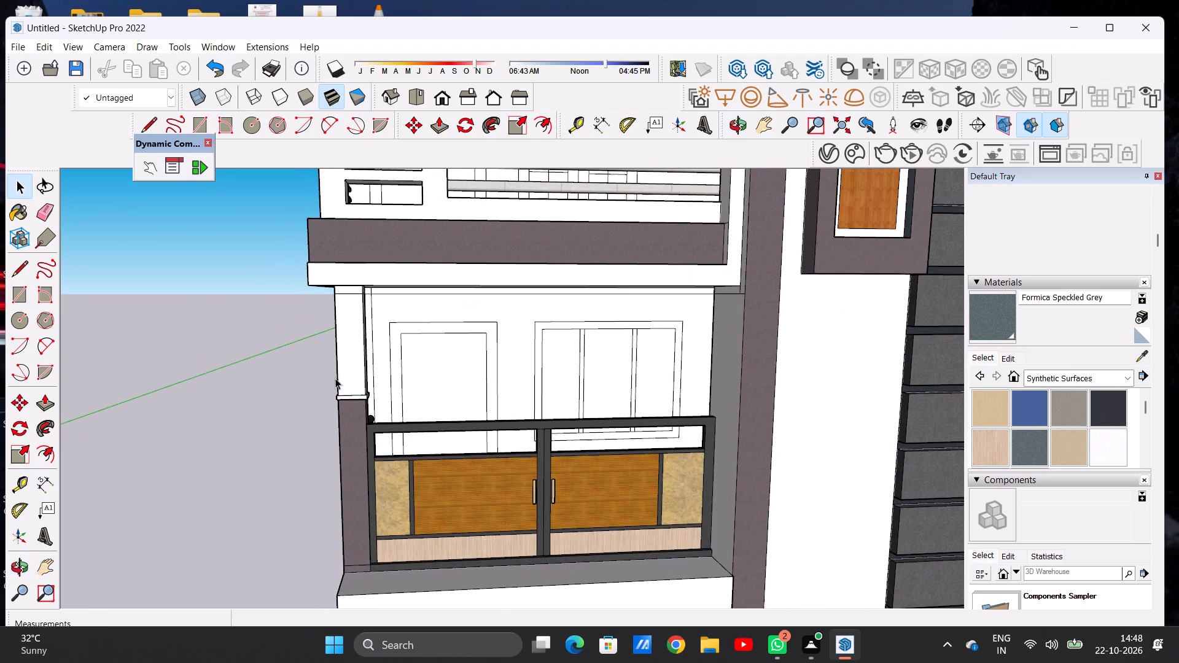
pyautogui.scroll(-13, 335, 378)
pyautogui.scroll(5, 413, 436)
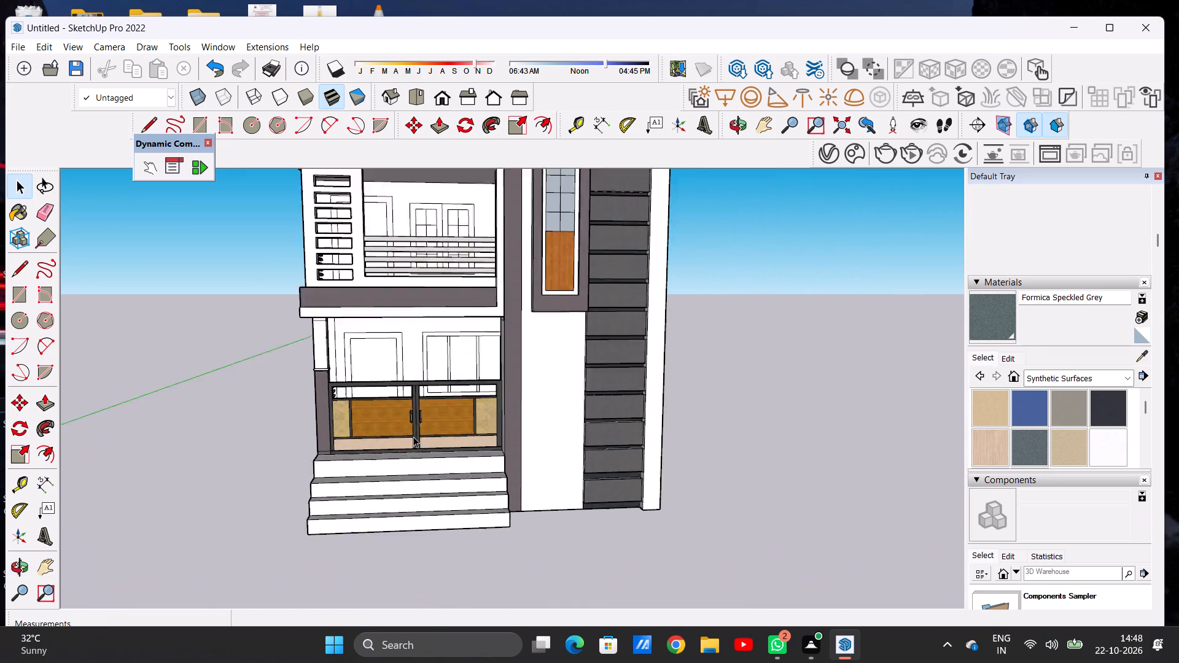
pyautogui.scroll(2, 413, 436)
pyautogui.moveTo(476, 394); pyautogui.dragTo(459, 403, button='middle')
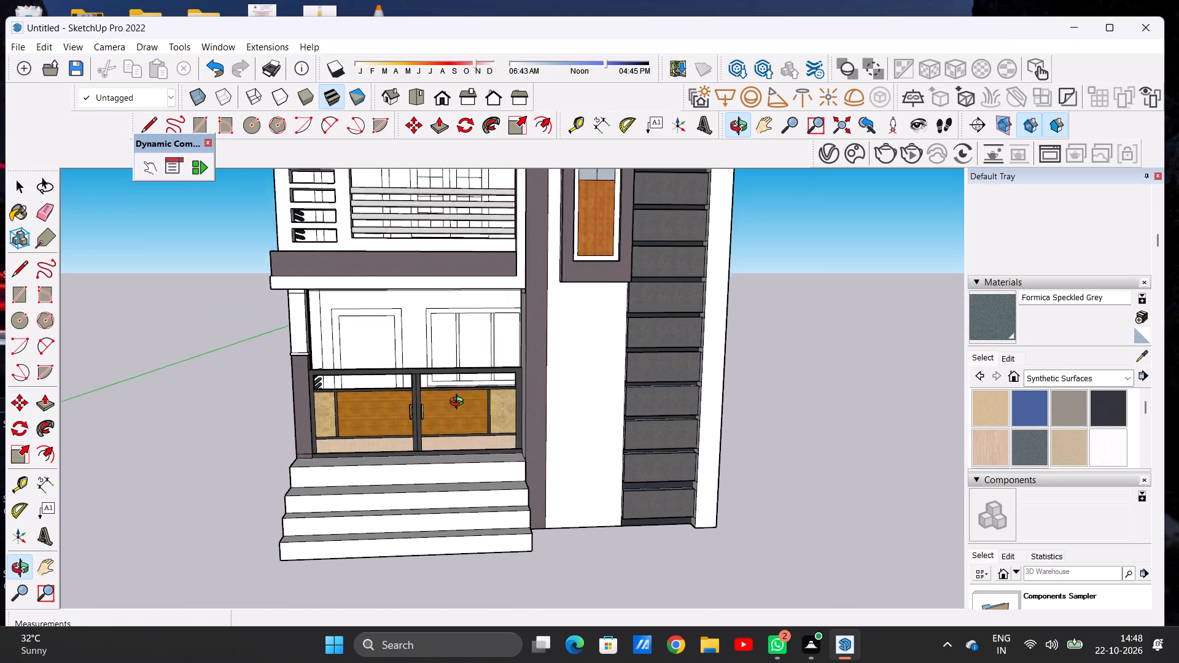
pyautogui.moveTo(459, 403); pyautogui.dragTo(445, 414, button='middle')
pyautogui.scroll(1, 445, 414)
pyautogui.scroll(-5, 445, 415)
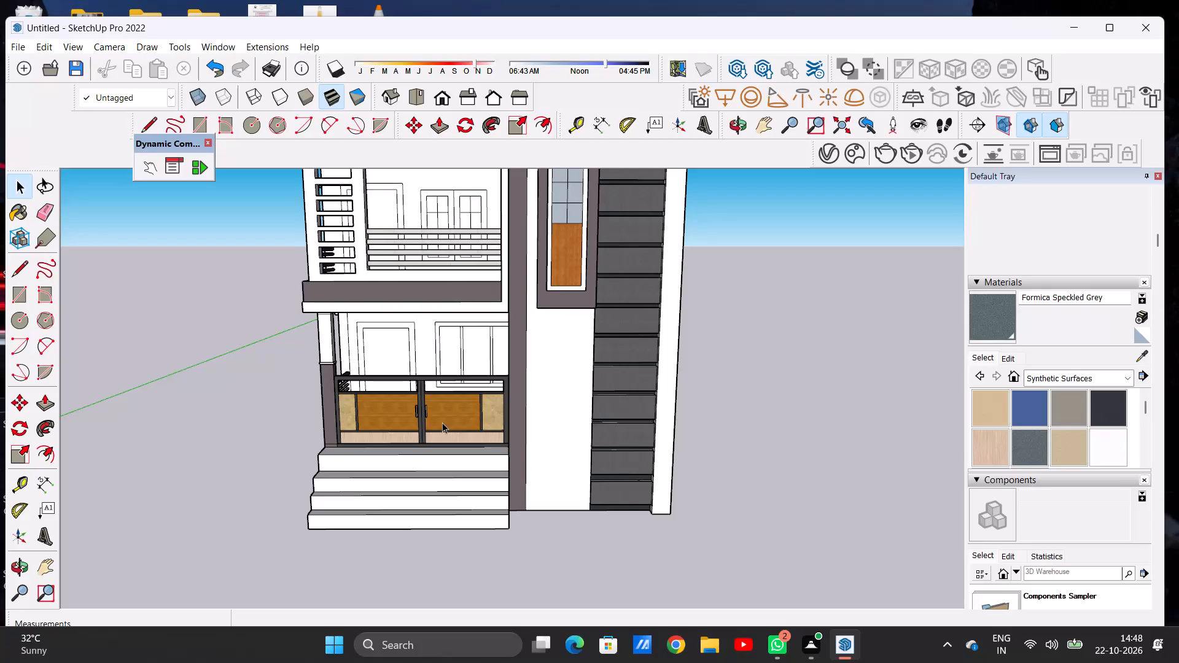
pyautogui.scroll(-8, 387, 390)
pyautogui.scroll(5, 395, 410)
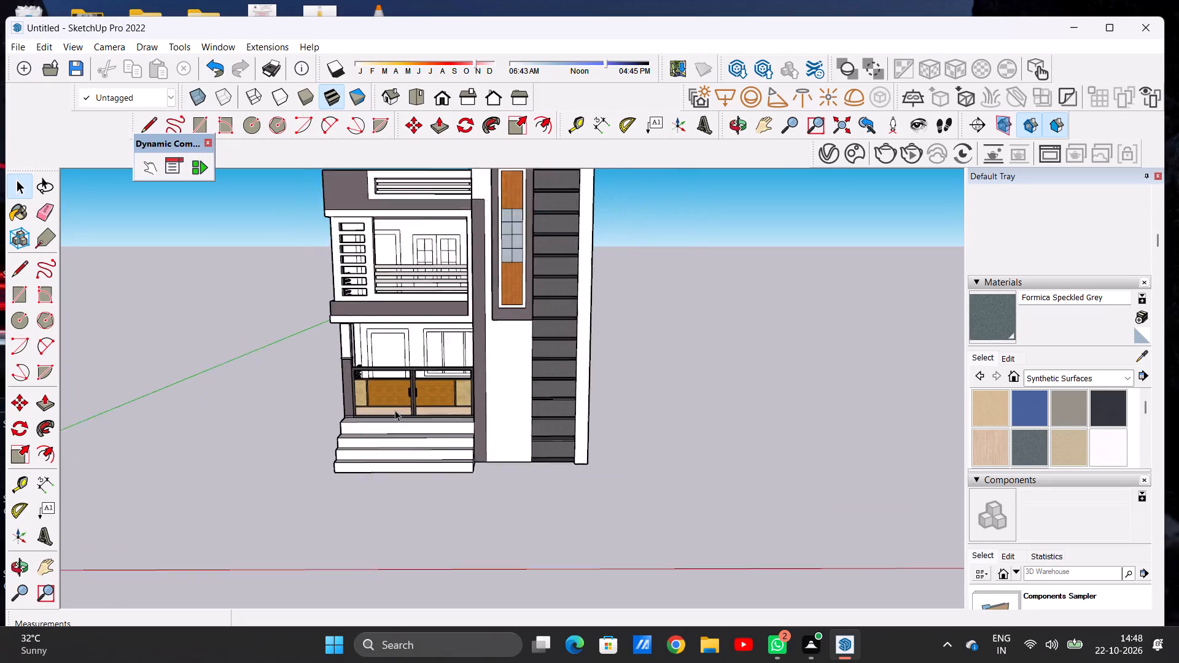
pyautogui.scroll(8, 395, 410)
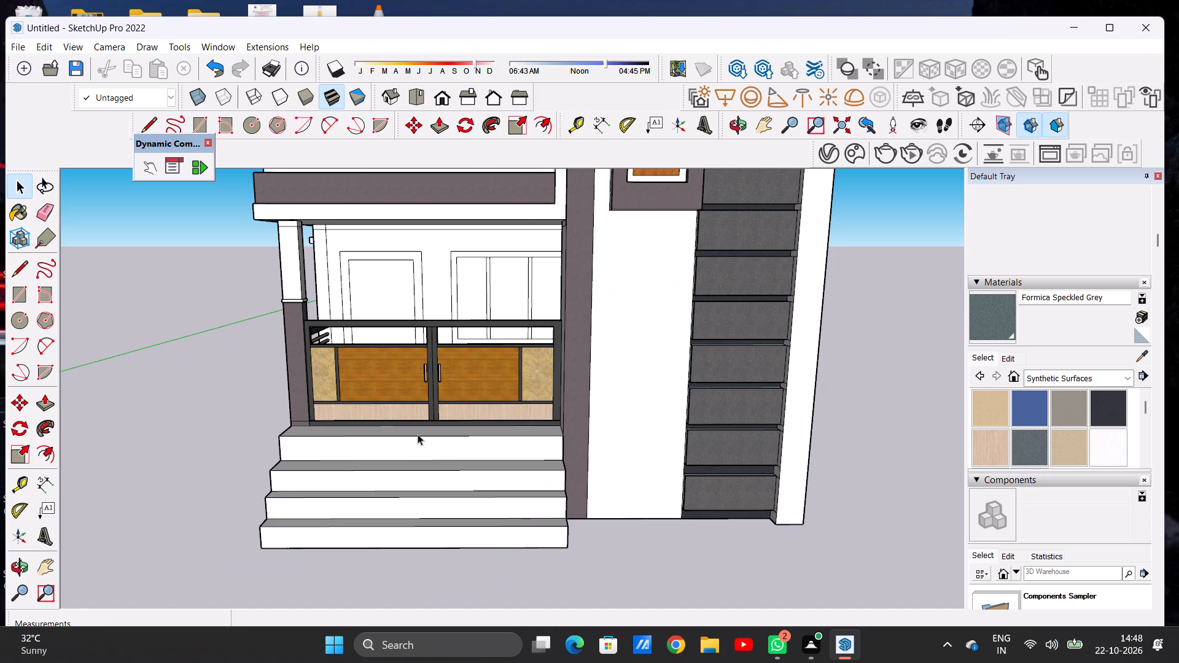
# Paint the ground-floor entrance door's panel and frame with Wood Cherry Original from the Wood collection.
pyautogui.scroll(-5, 362, 478)
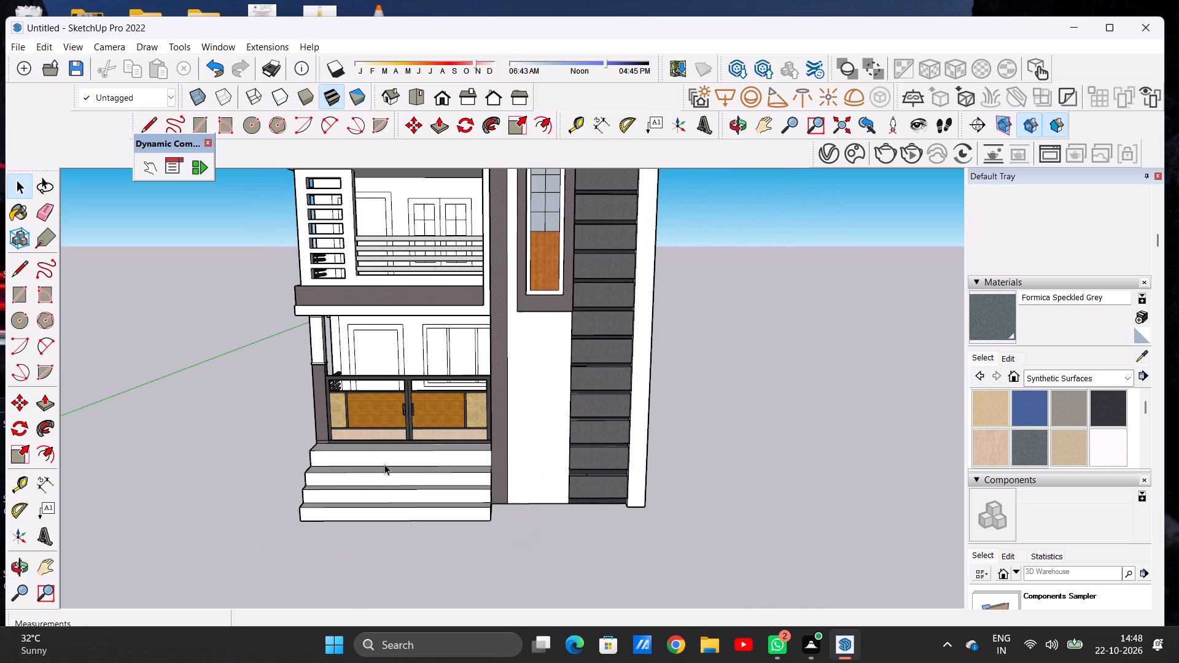
pyautogui.scroll(5, 394, 294)
pyautogui.scroll(-1, 400, 367)
pyautogui.moveTo(486, 300); pyautogui.dragTo(530, 256, button='middle')
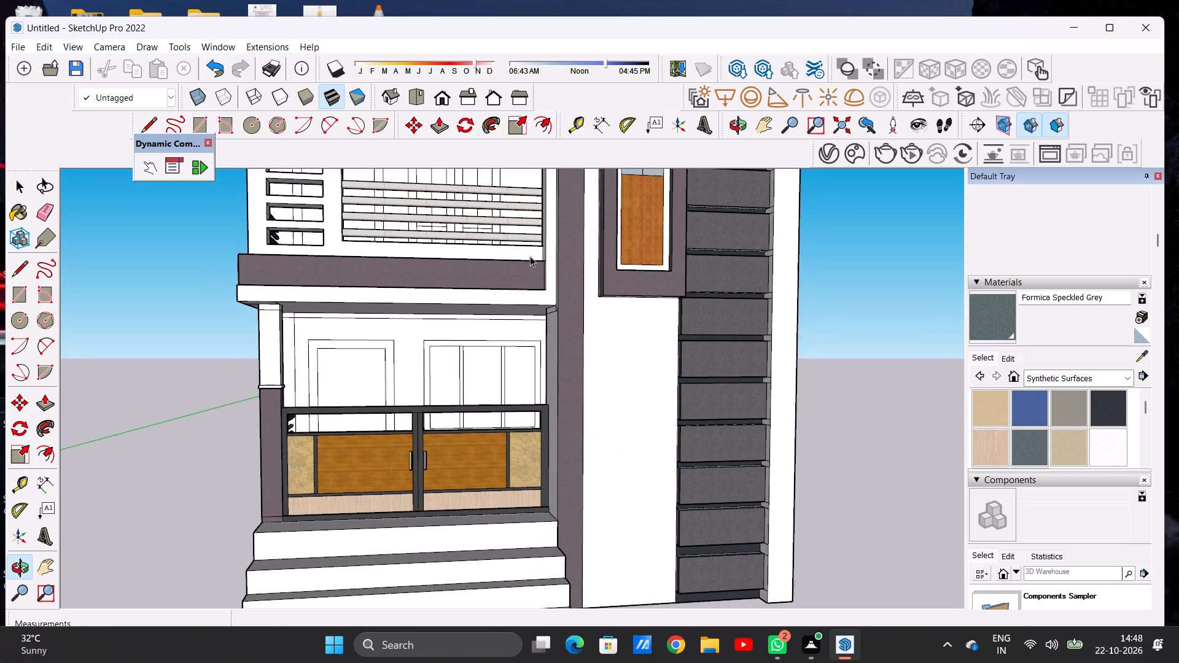
pyautogui.scroll(5, 375, 365)
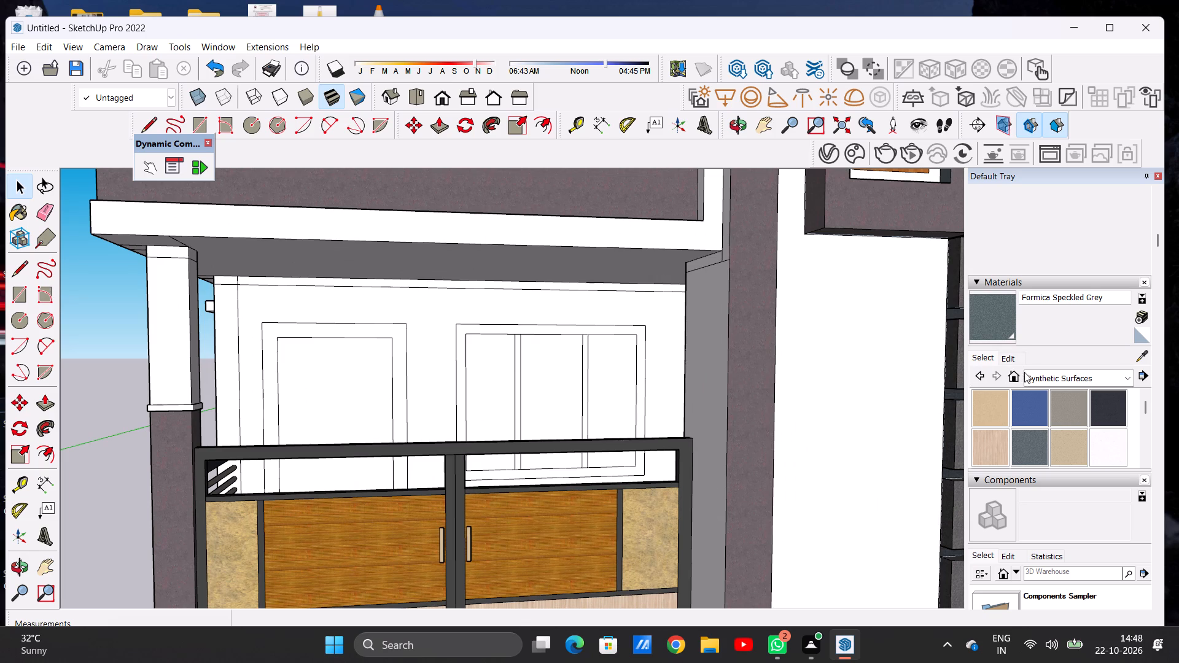
pyautogui.click(1041, 373)
pyautogui.click(1039, 580)
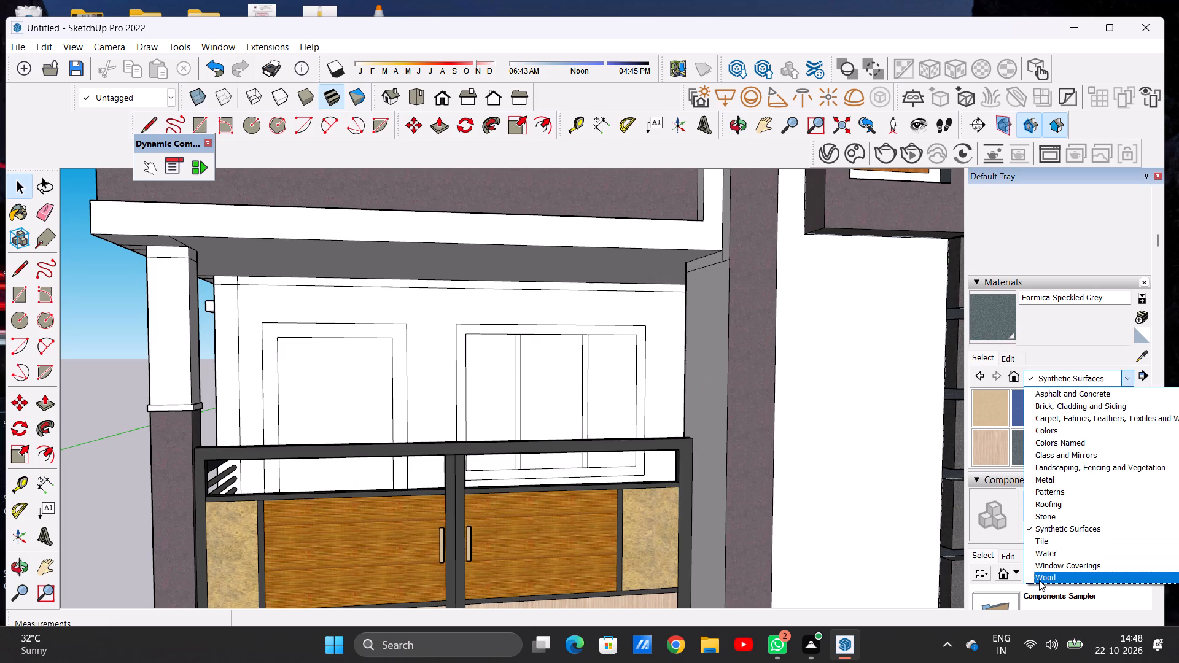
pyautogui.click(1066, 414)
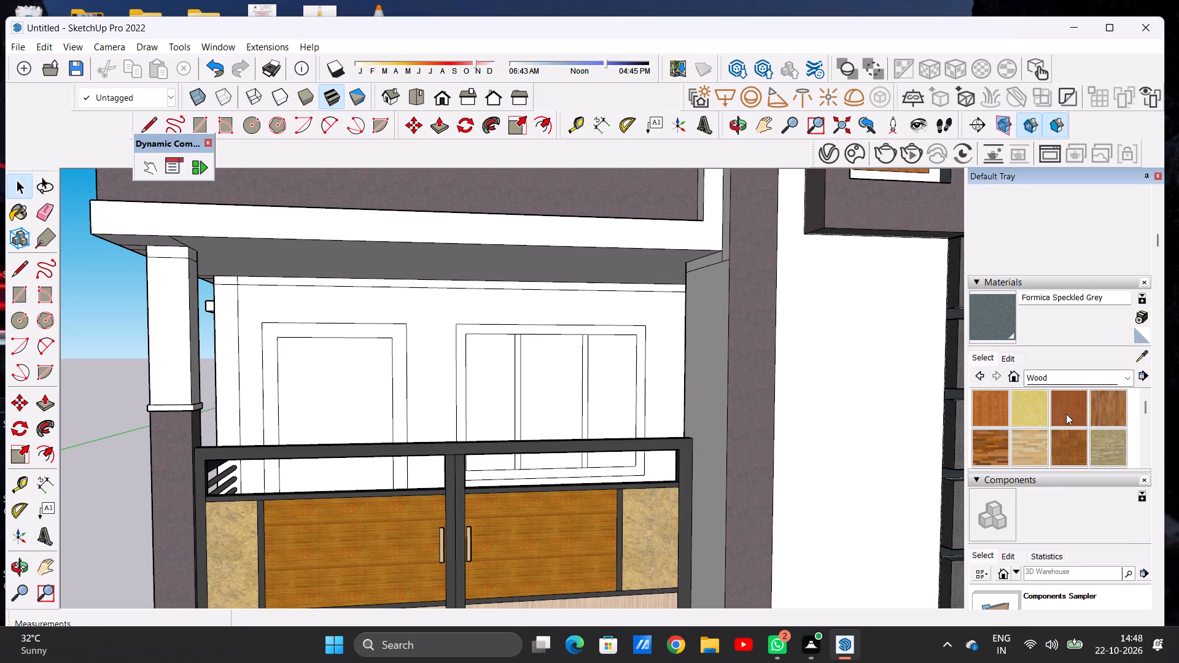
pyautogui.scroll(6, 352, 373)
pyautogui.click(352, 373)
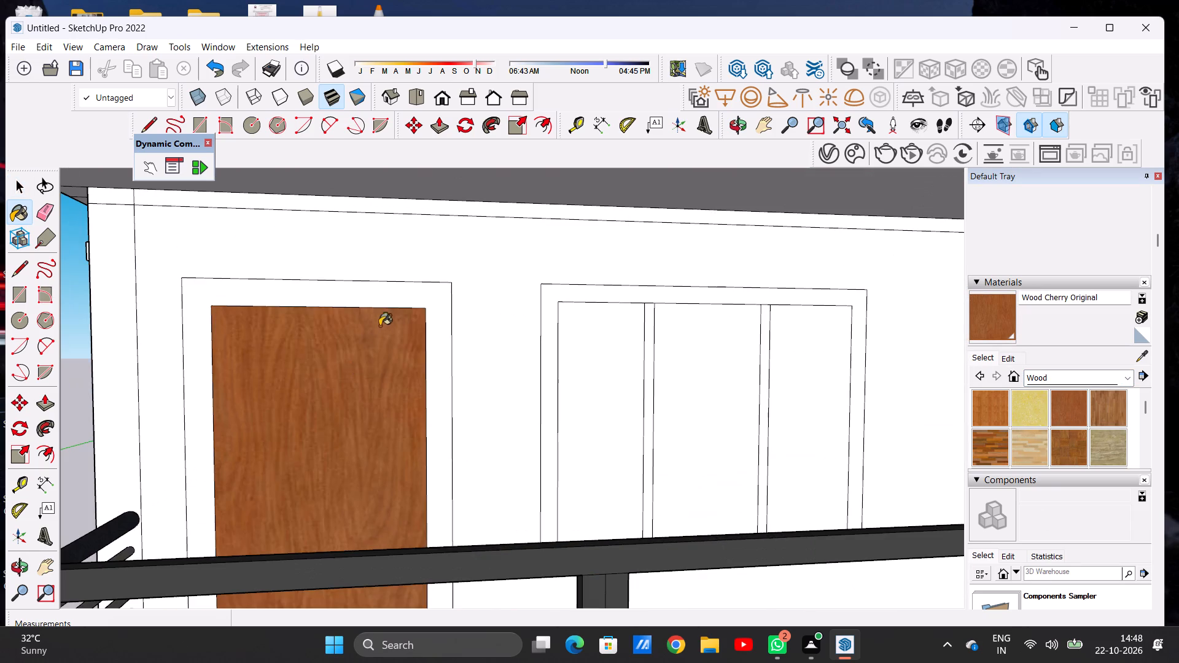
pyautogui.scroll(6, 382, 323)
pyautogui.click(382, 288)
# Paint the inner panel of the ground-floor entrance door with Wood Bamboo.
pyautogui.scroll(-13, 368, 378)
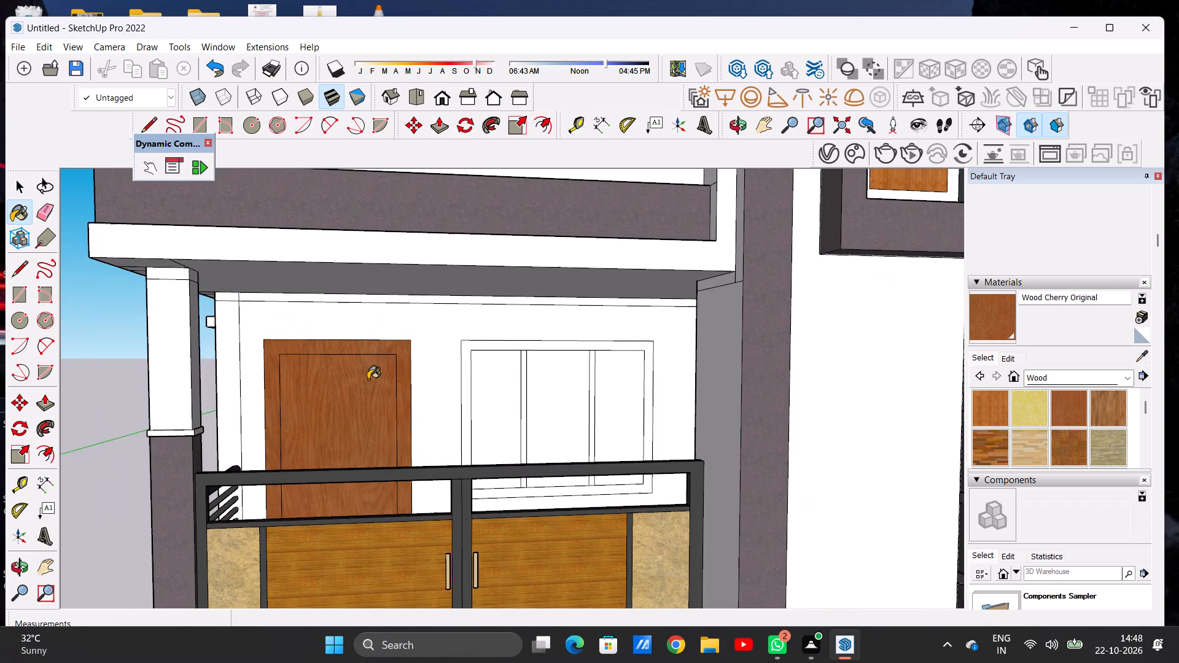
pyautogui.scroll(-9, 368, 379)
pyautogui.scroll(1, 368, 379)
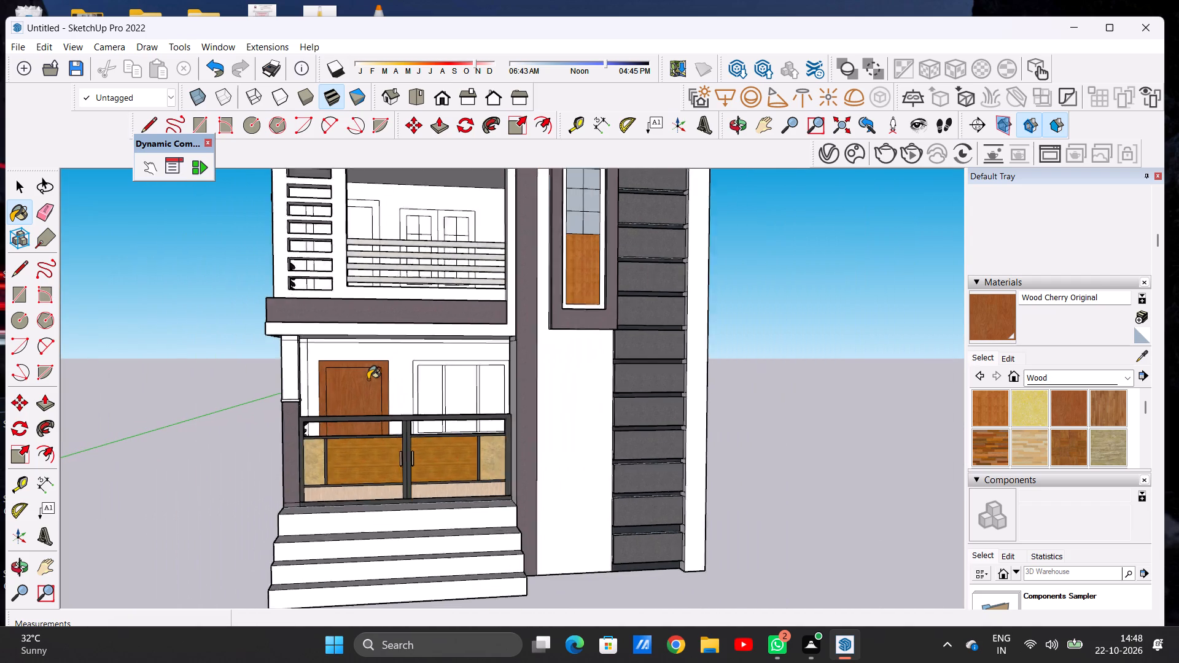
pyautogui.scroll(3, 368, 379)
pyautogui.scroll(6, 534, 389)
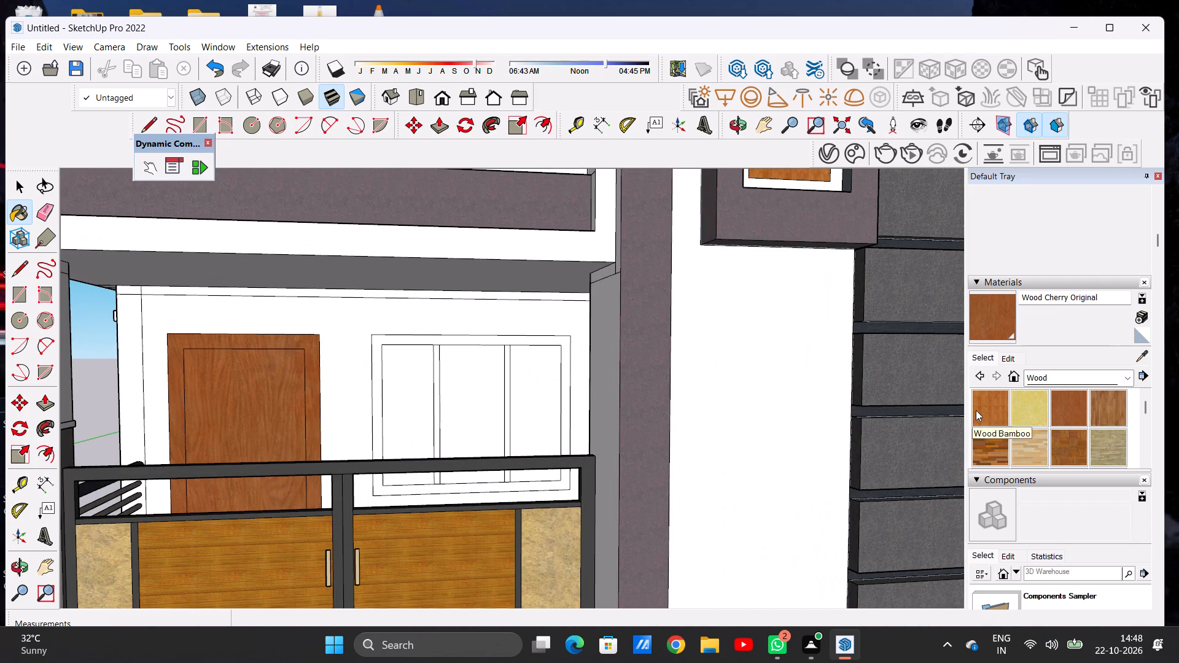
pyautogui.click(990, 407)
pyautogui.scroll(3, 243, 397)
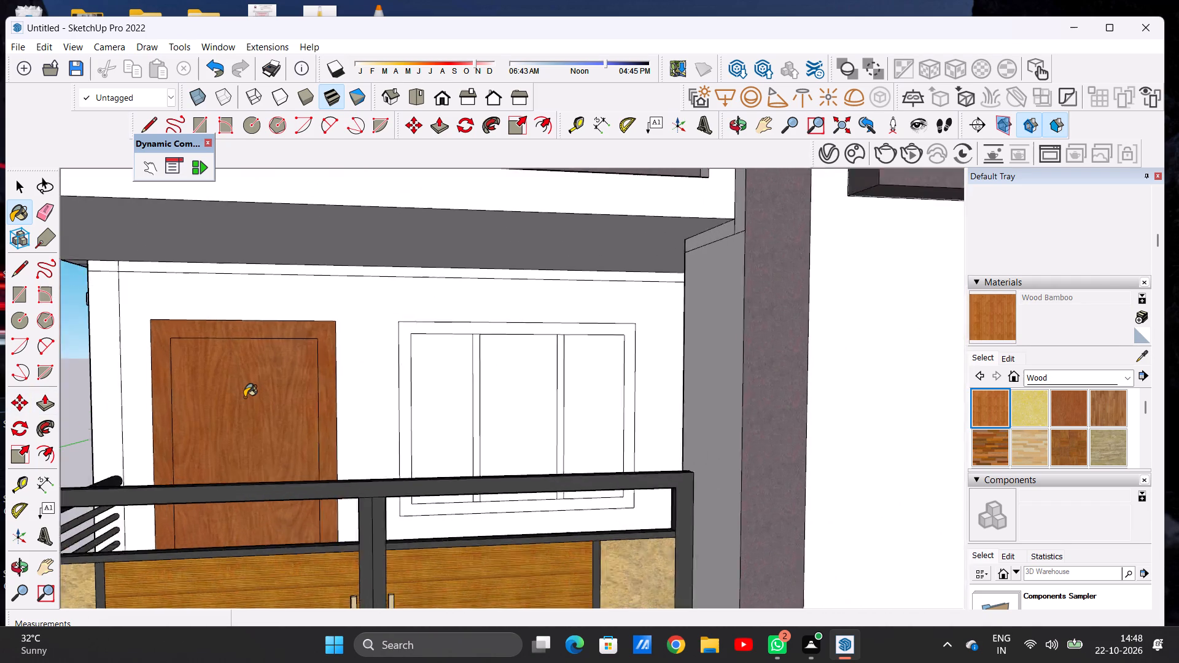
pyautogui.scroll(4, 244, 397)
pyautogui.click(246, 398)
# Paint the outer frame of the ground-floor window beside the door with Wood Veneer 01.
pyautogui.scroll(-9, 246, 398)
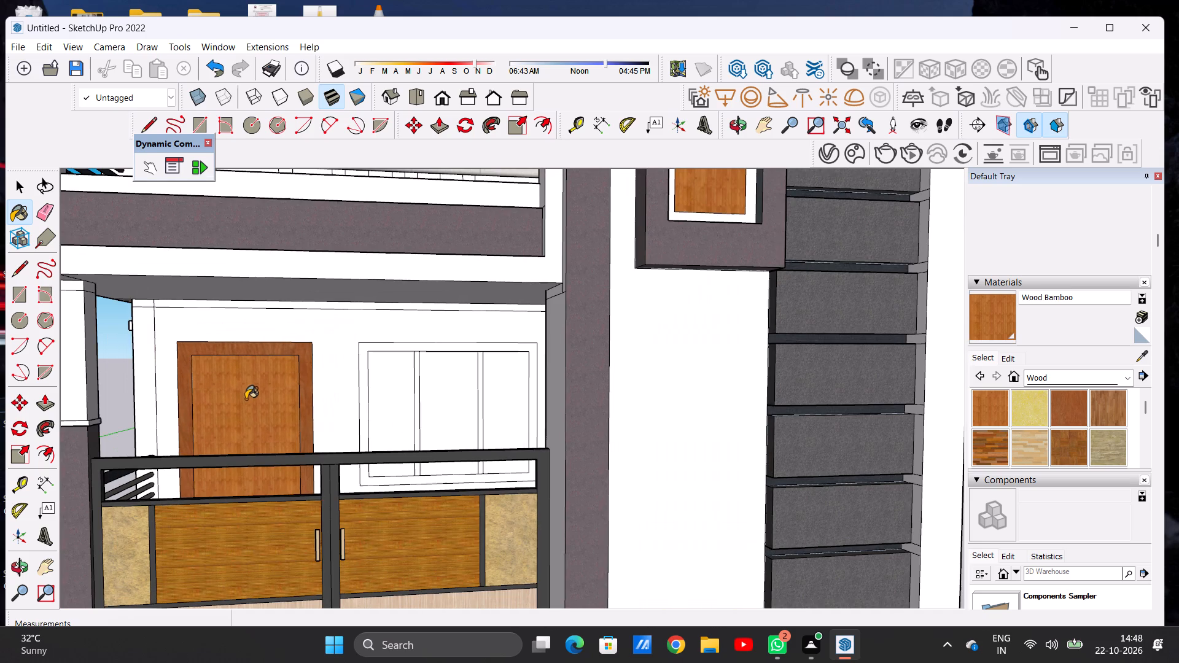
pyautogui.scroll(-4, 246, 399)
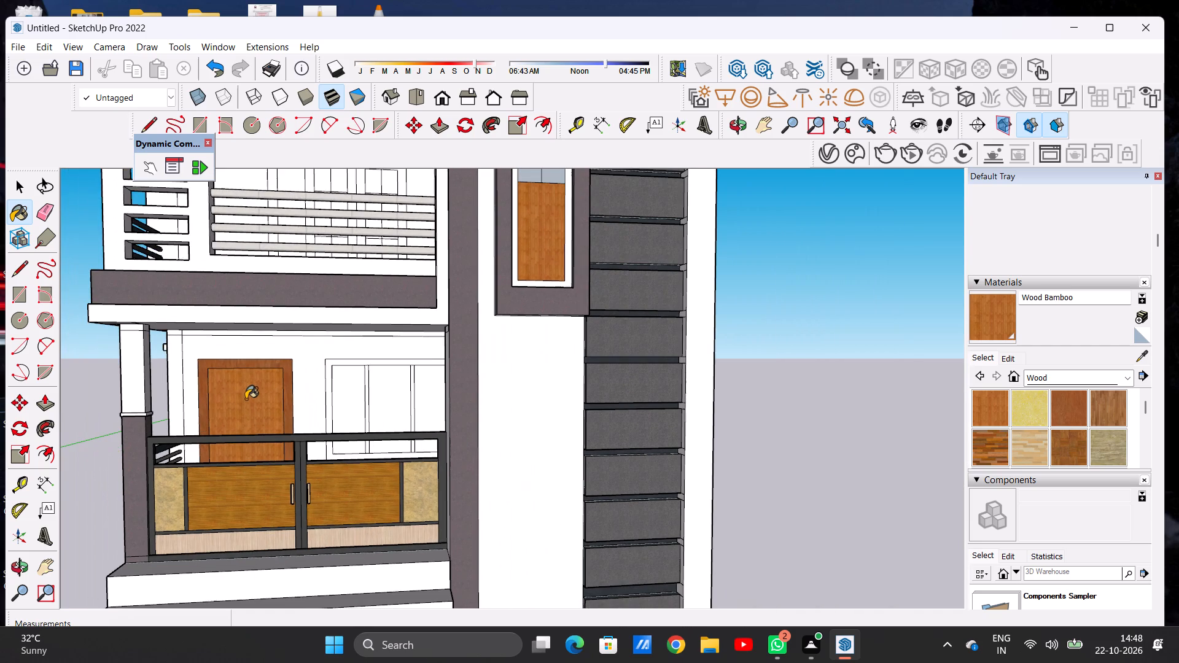
pyautogui.scroll(3, 246, 399)
pyautogui.scroll(7, 461, 352)
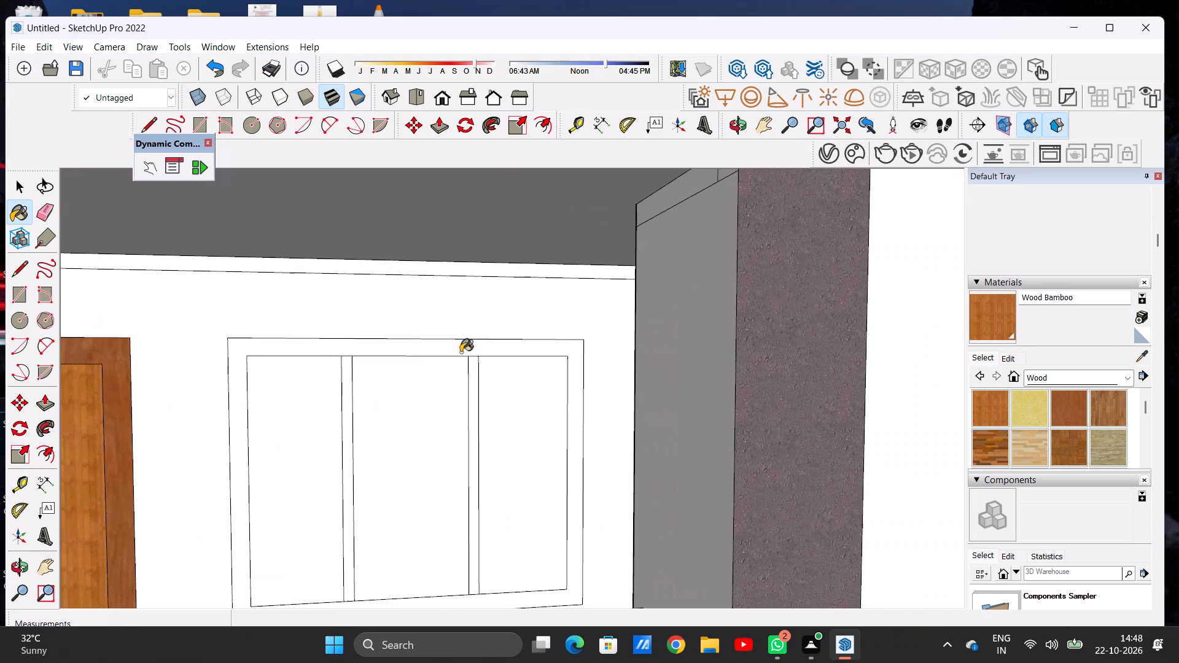
pyautogui.scroll(5, 461, 352)
pyautogui.scroll(-8, 461, 352)
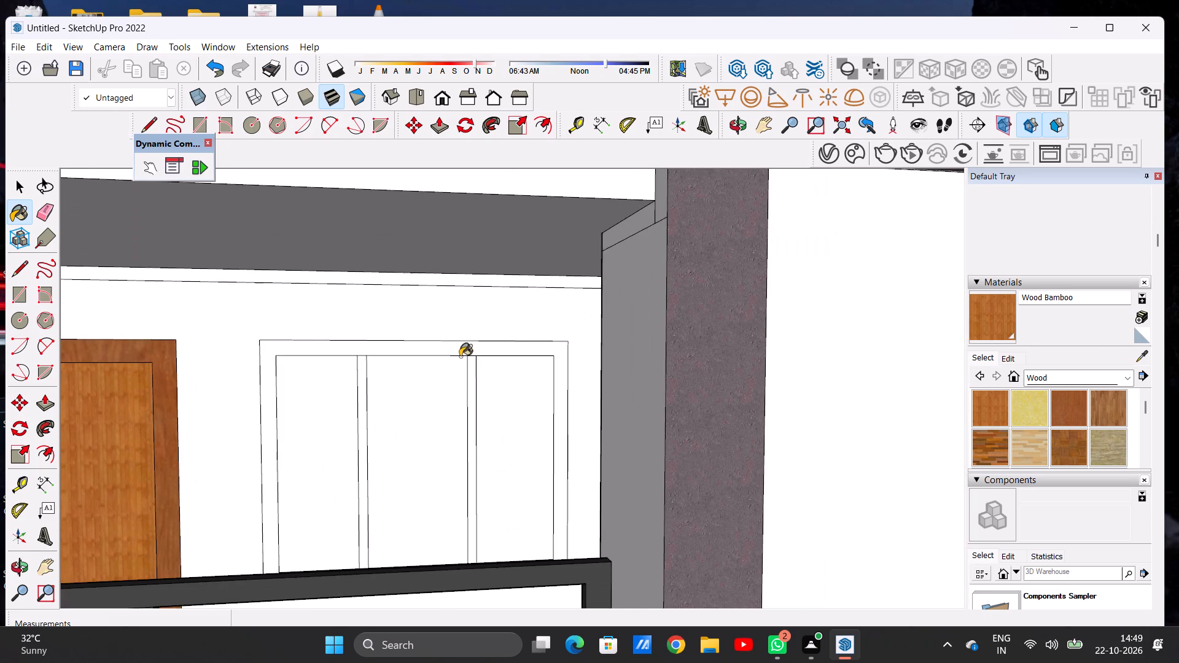
pyautogui.scroll(3, 468, 370)
pyautogui.scroll(-1, 1062, 421)
pyautogui.click(1064, 413)
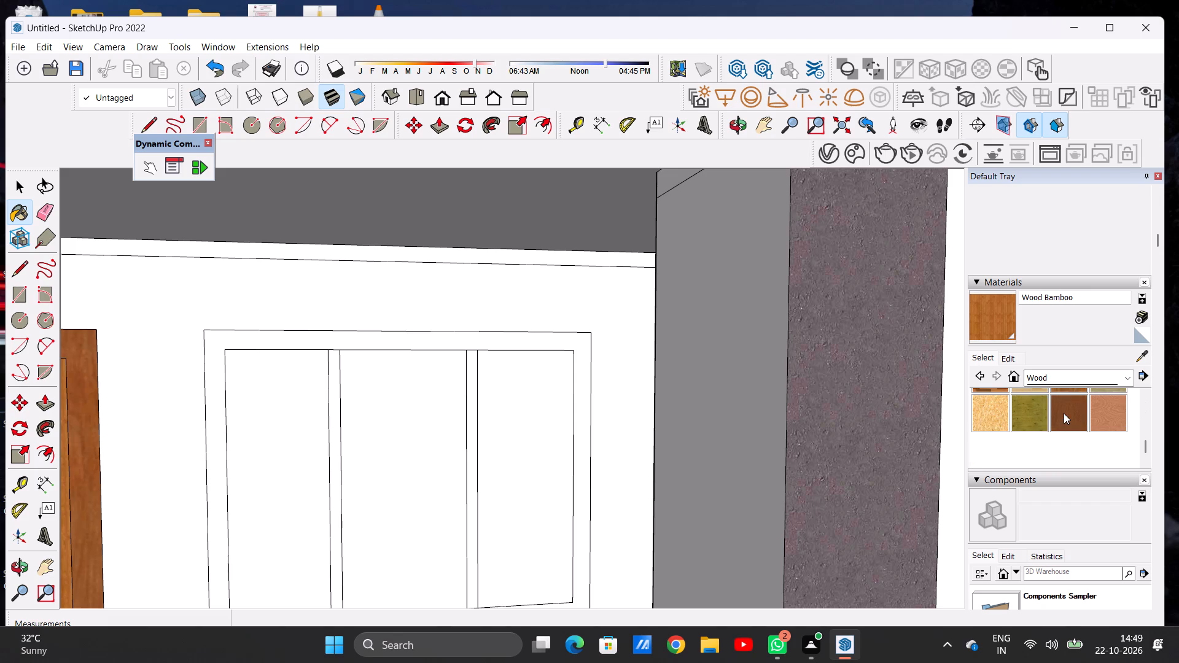
pyautogui.scroll(5, 548, 370)
pyautogui.click(497, 331)
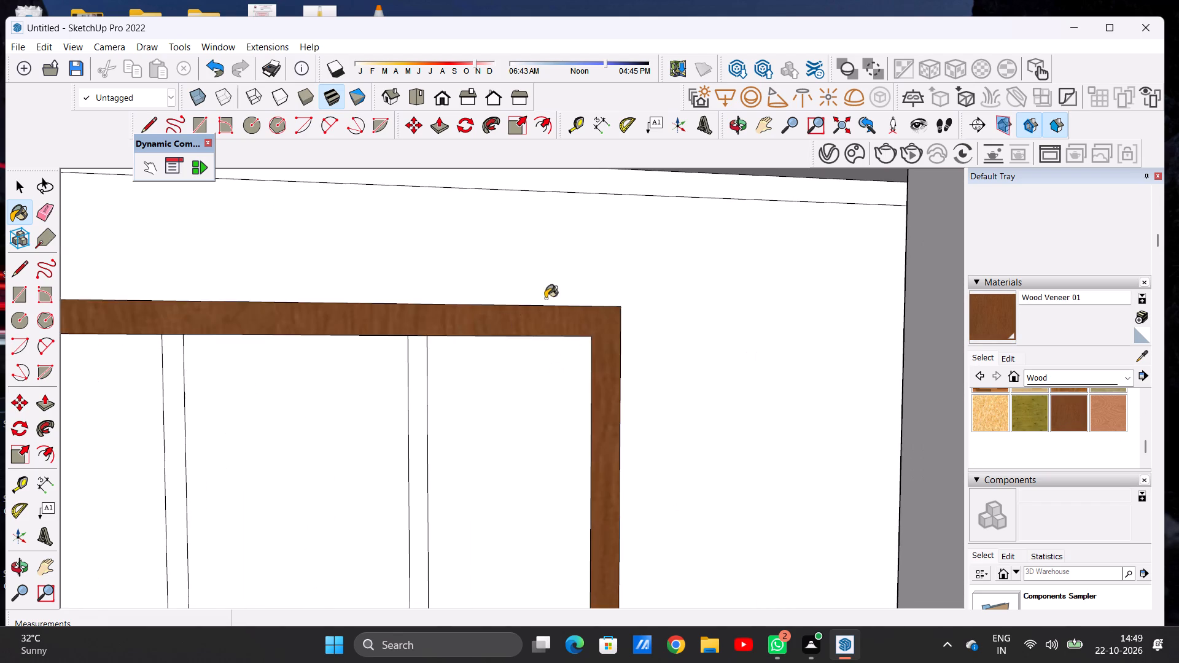
# Paint both vertical mullions of the ground-floor window with Wood Veneer 01.
pyautogui.scroll(-9, 556, 294)
pyautogui.scroll(6, 543, 349)
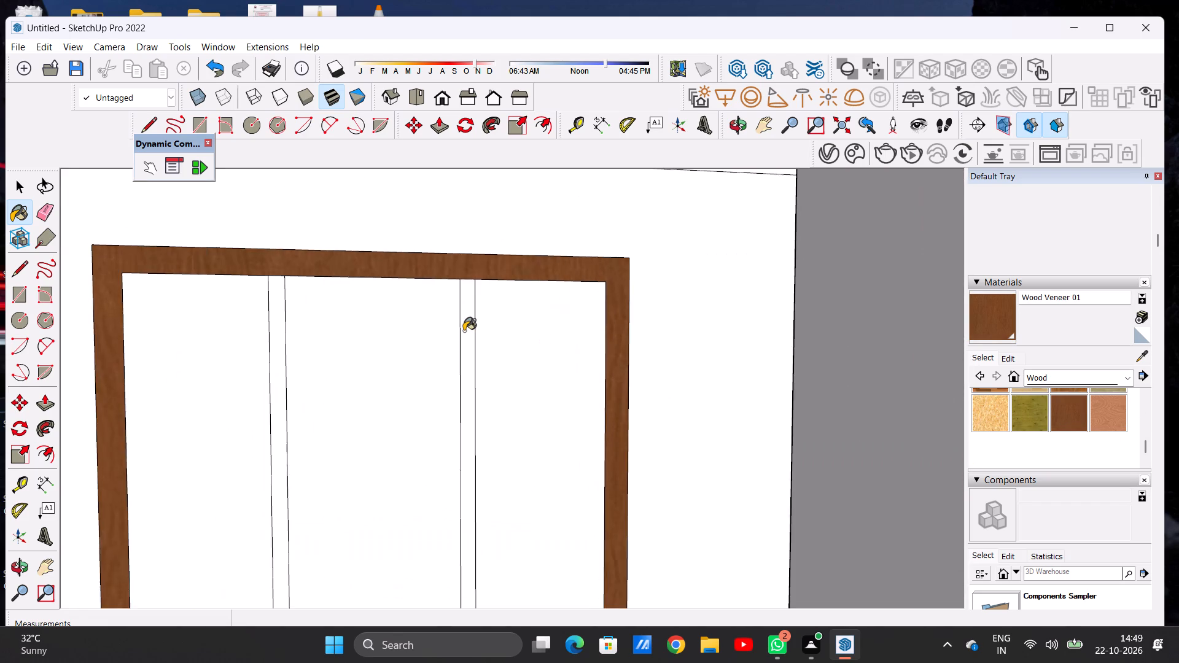
pyautogui.scroll(6, 464, 331)
pyautogui.click(465, 311)
pyautogui.scroll(-7, 465, 313)
pyautogui.scroll(8, 321, 319)
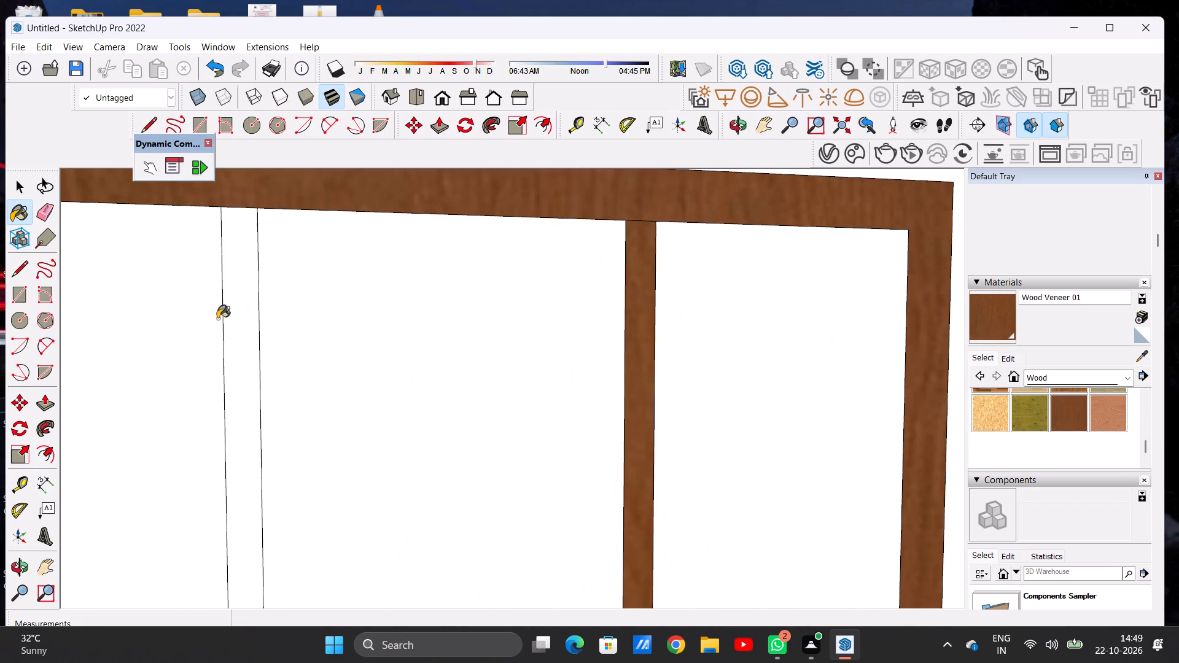
pyautogui.click(235, 314)
pyautogui.scroll(-20, 341, 314)
pyautogui.scroll(-1, 341, 314)
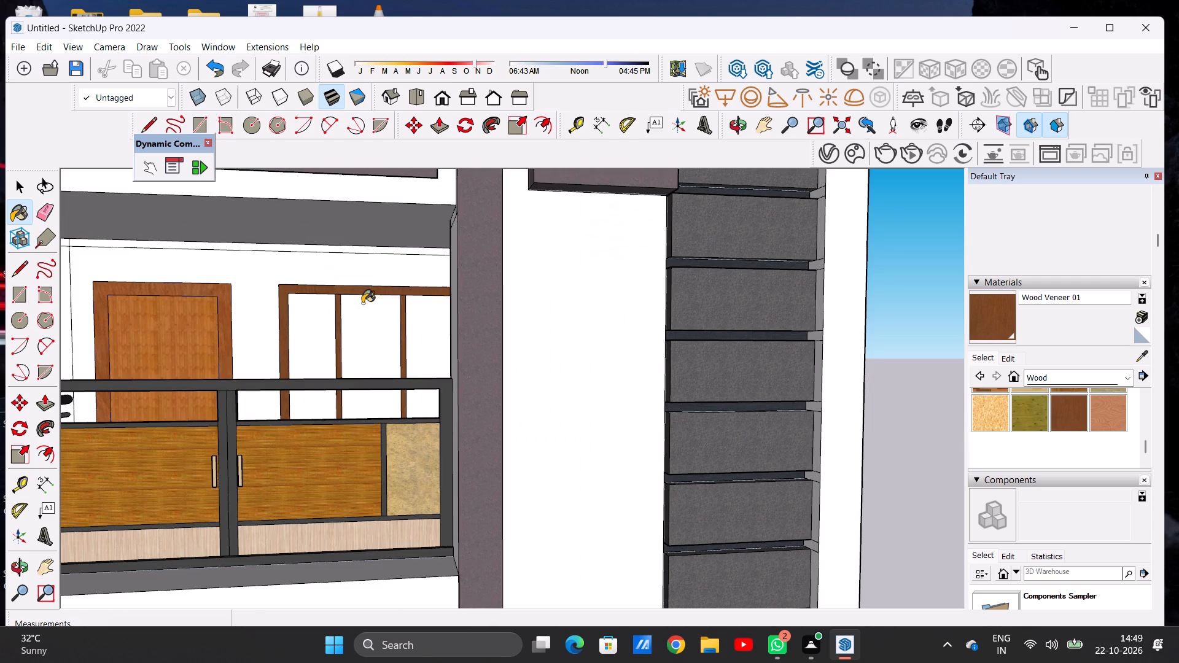
pyautogui.press('space')
pyautogui.press('space')
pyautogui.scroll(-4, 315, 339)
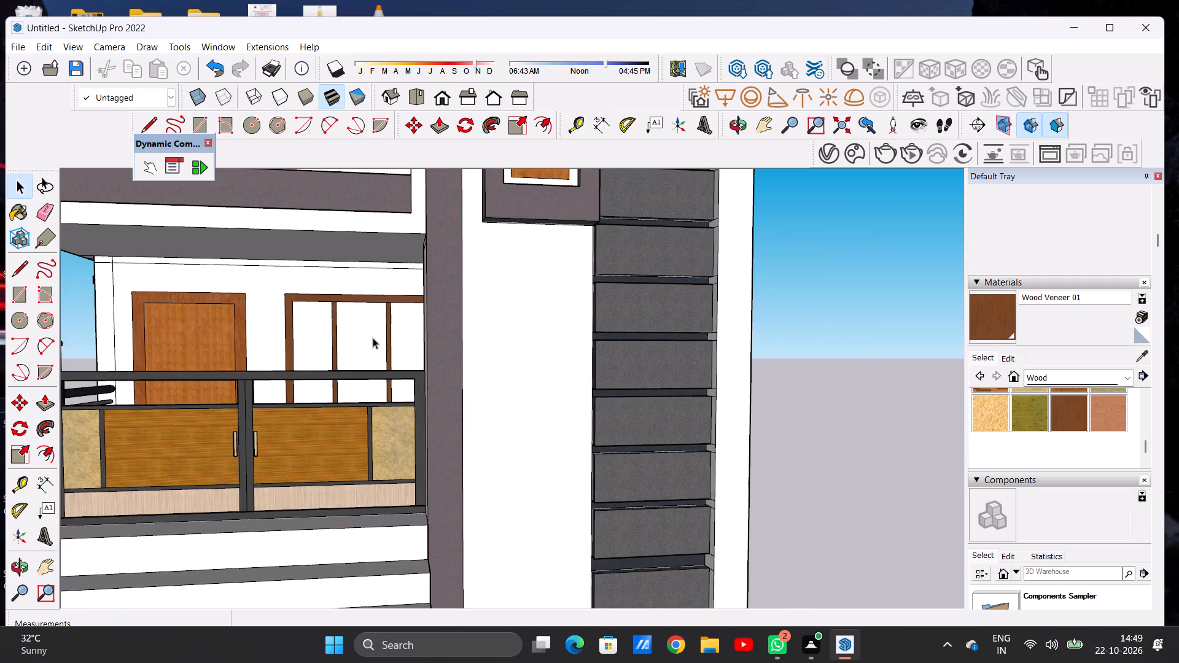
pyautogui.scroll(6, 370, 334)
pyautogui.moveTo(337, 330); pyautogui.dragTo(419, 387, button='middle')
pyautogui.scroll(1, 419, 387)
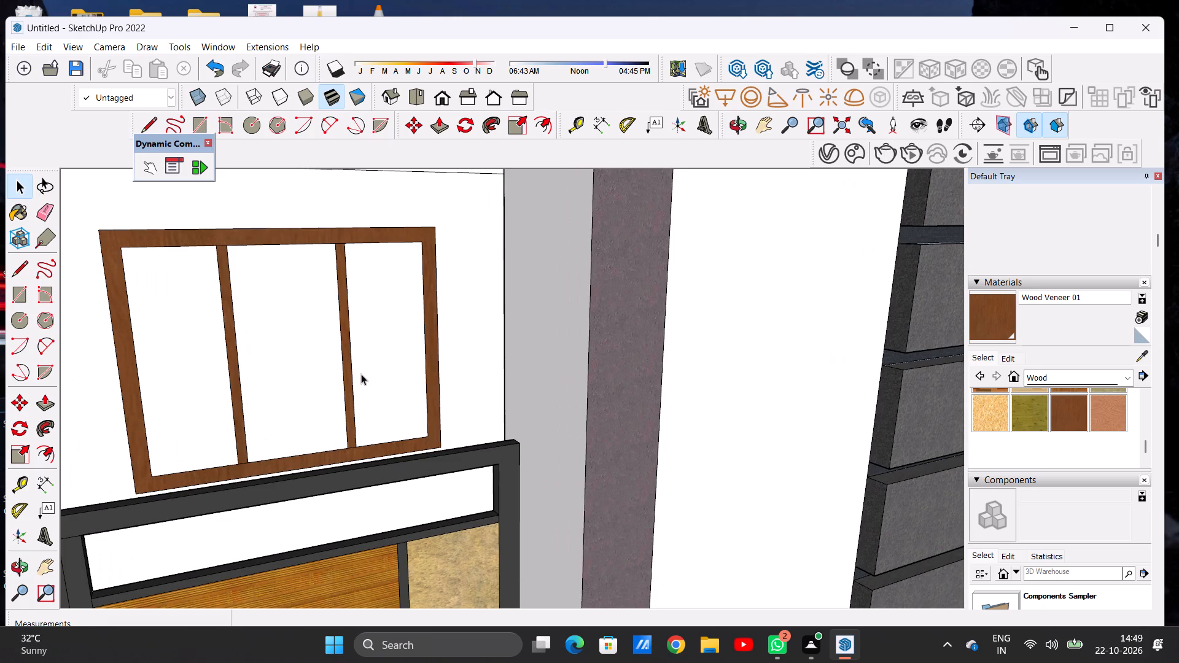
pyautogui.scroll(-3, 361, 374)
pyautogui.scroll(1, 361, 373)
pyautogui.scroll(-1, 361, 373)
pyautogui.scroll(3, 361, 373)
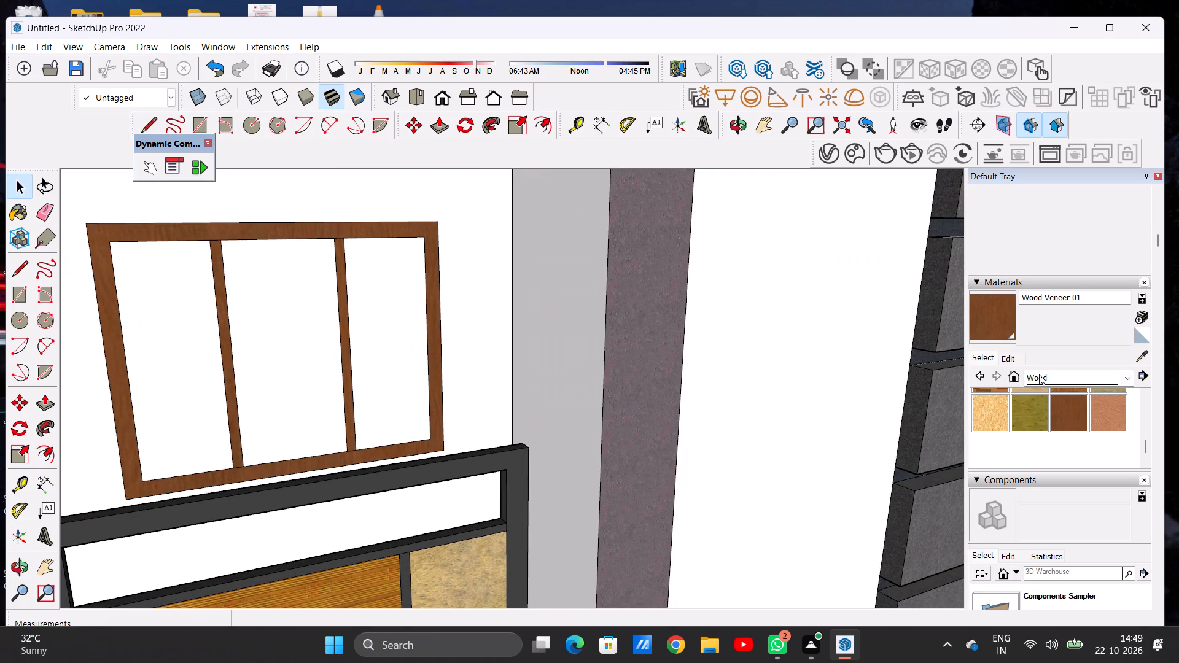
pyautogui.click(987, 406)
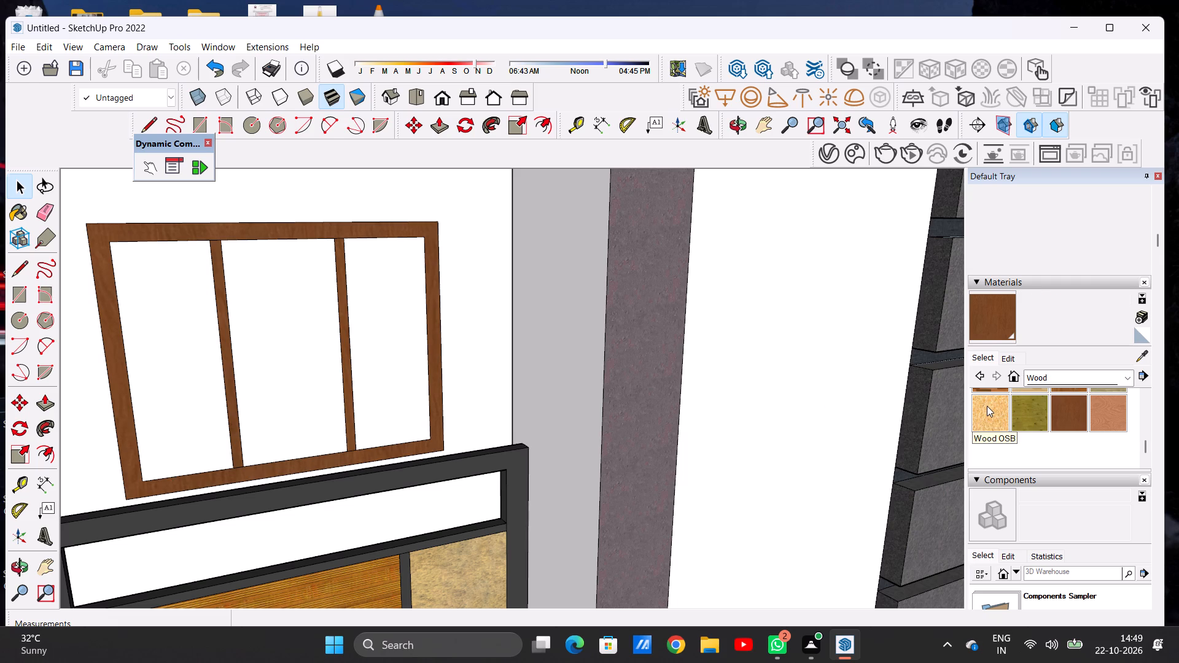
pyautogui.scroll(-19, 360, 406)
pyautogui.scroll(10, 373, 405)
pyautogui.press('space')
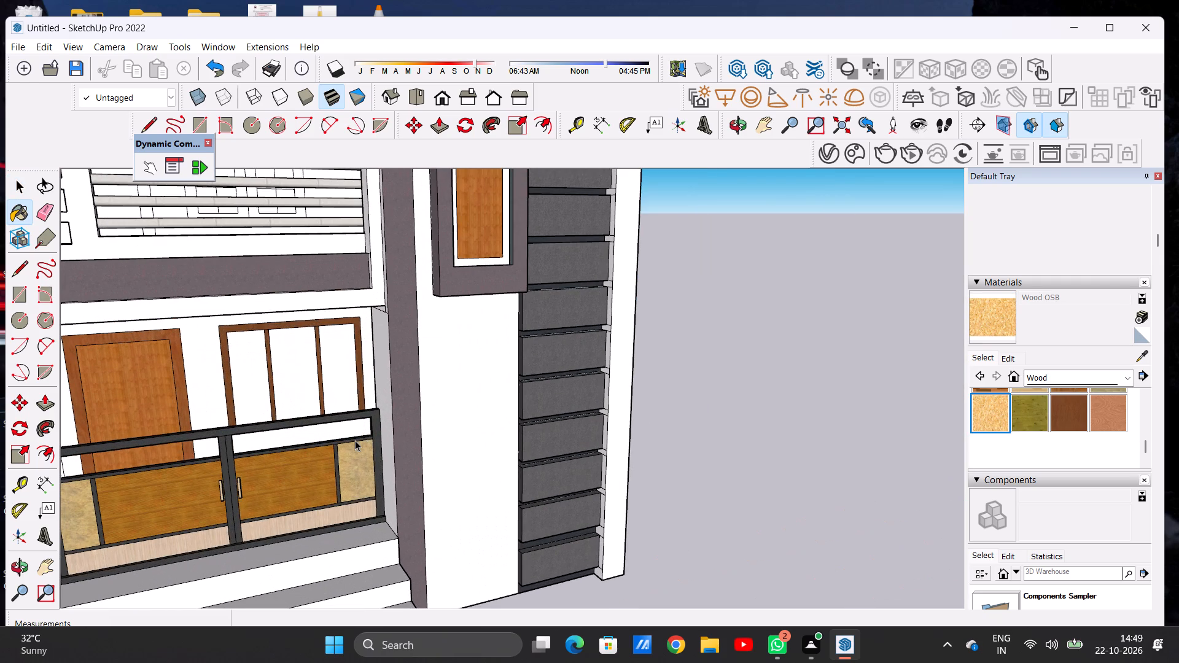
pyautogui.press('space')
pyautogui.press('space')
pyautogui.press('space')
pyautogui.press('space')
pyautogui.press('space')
# Examine the whole front elevation and the ground-floor window's frame and panes up close.
pyautogui.scroll(-8, 780, 362)
pyautogui.scroll(-13, 518, 398)
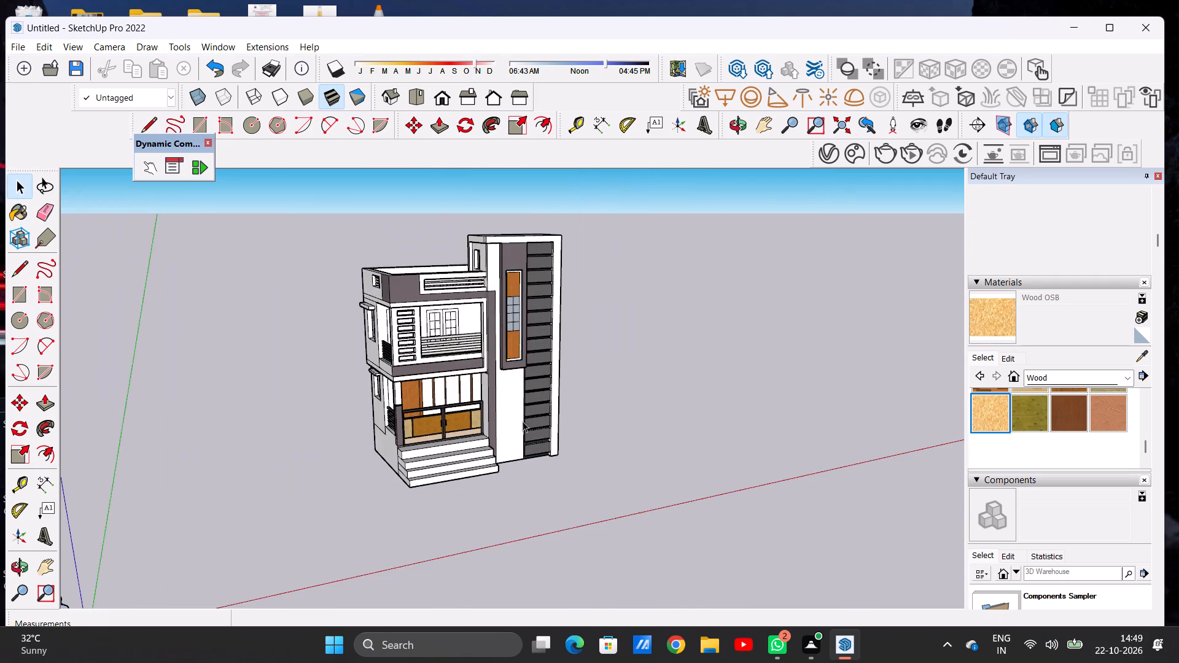
pyautogui.scroll(6, 523, 427)
pyautogui.moveTo(501, 416); pyautogui.dragTo(358, 386, button='middle')
pyautogui.scroll(9, 412, 341)
pyautogui.scroll(-1, 601, 371)
pyautogui.scroll(7, 601, 371)
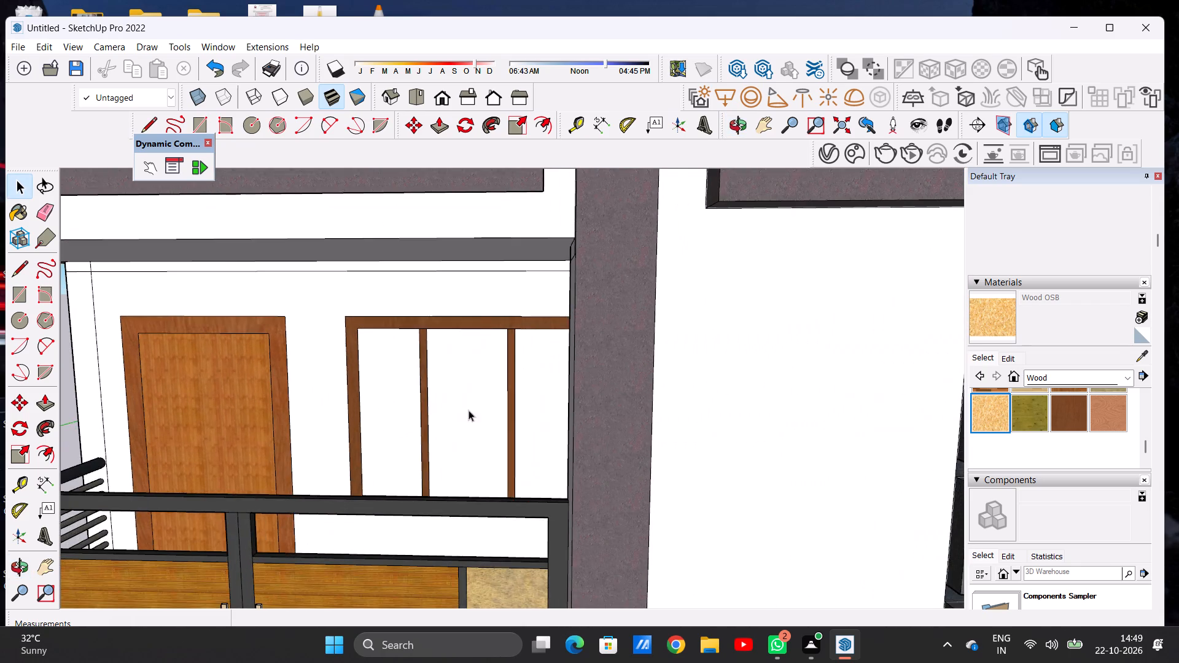
pyautogui.moveTo(469, 411); pyautogui.dragTo(543, 433, button='middle')
pyautogui.scroll(5, 543, 417)
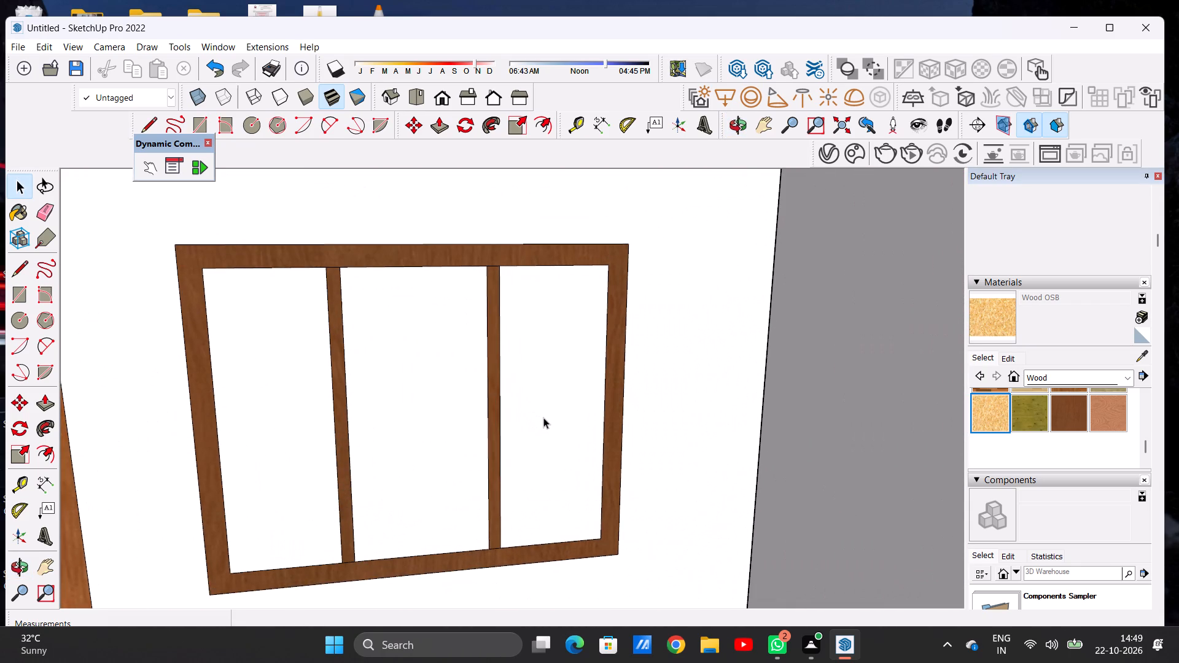
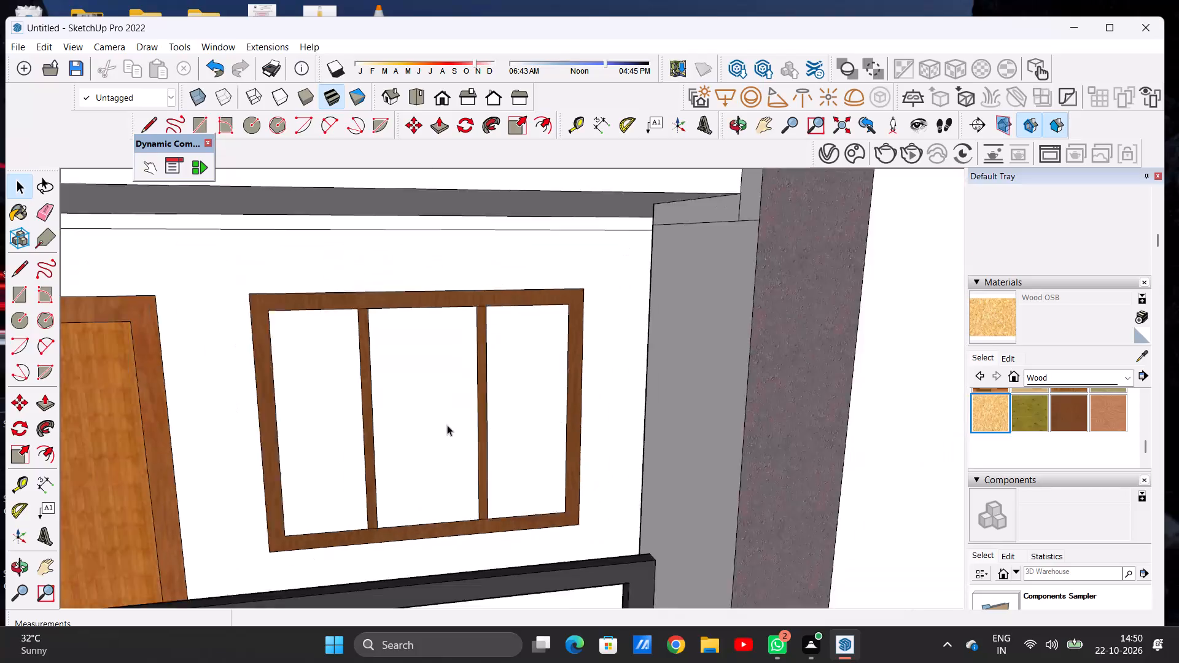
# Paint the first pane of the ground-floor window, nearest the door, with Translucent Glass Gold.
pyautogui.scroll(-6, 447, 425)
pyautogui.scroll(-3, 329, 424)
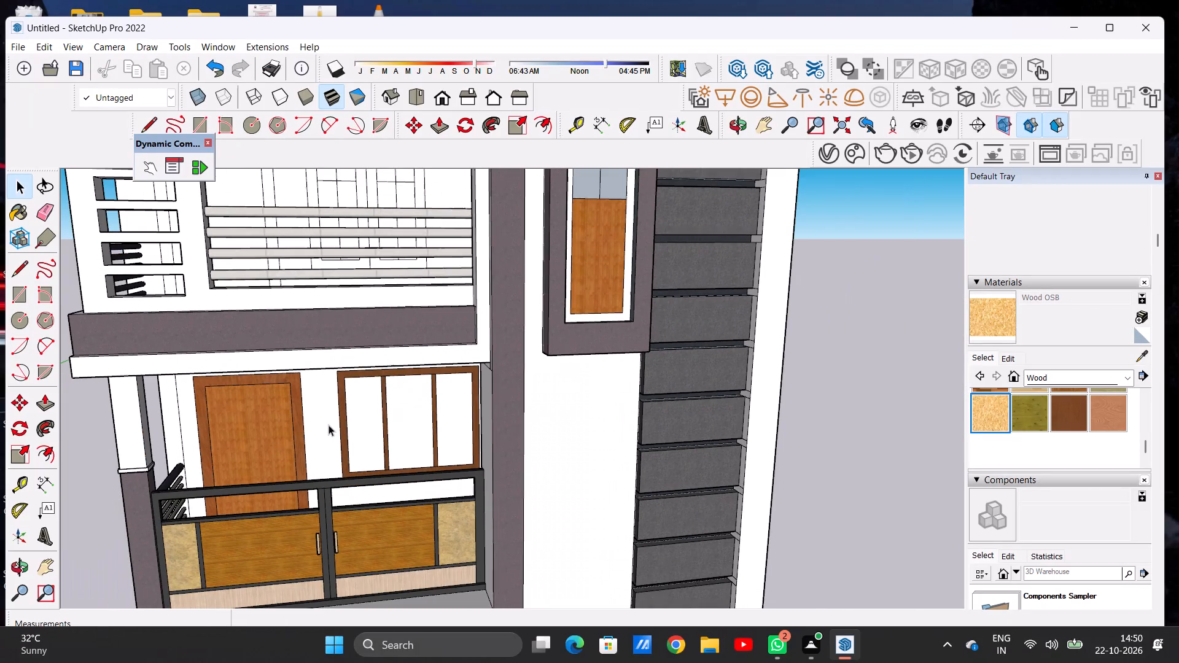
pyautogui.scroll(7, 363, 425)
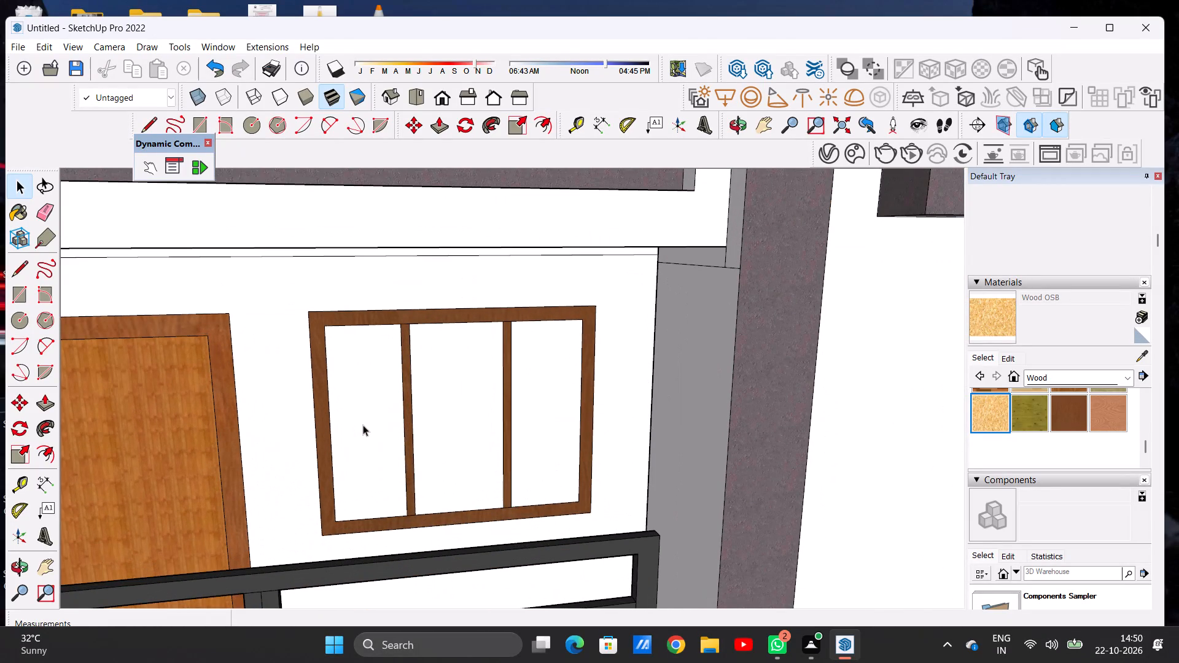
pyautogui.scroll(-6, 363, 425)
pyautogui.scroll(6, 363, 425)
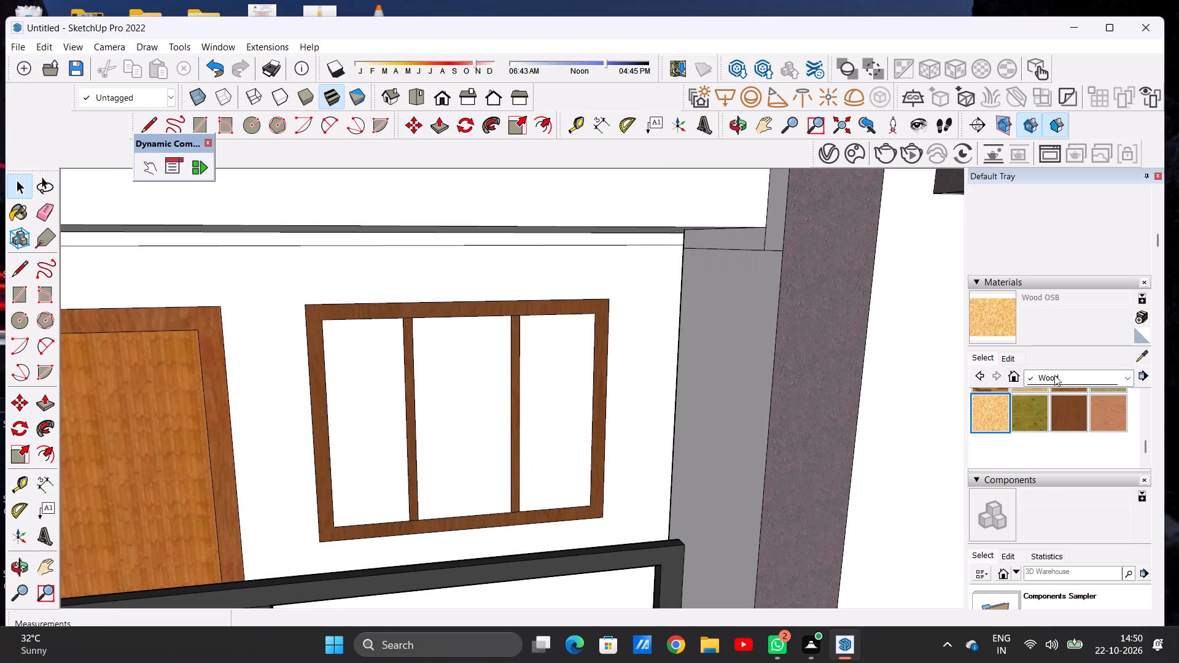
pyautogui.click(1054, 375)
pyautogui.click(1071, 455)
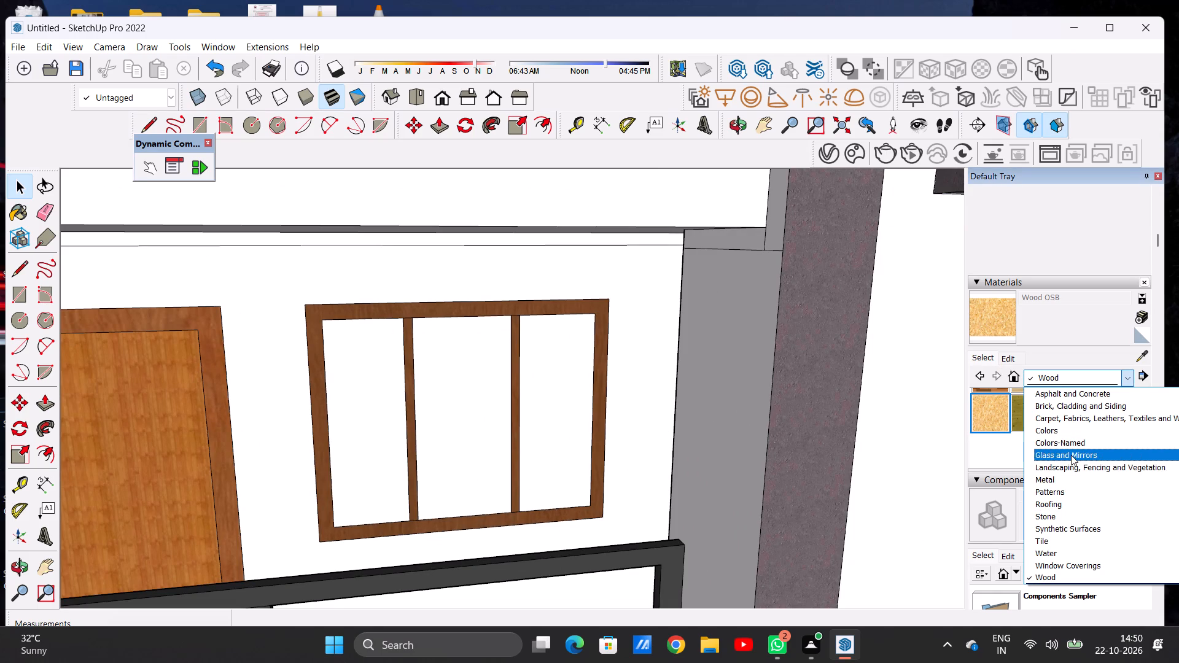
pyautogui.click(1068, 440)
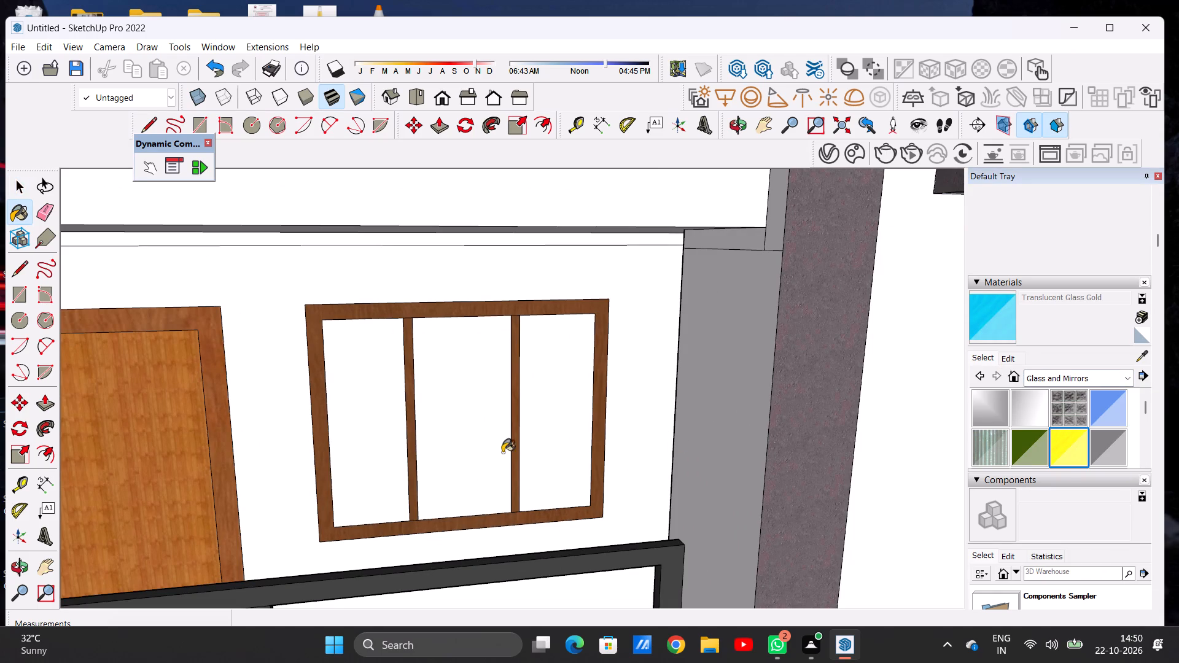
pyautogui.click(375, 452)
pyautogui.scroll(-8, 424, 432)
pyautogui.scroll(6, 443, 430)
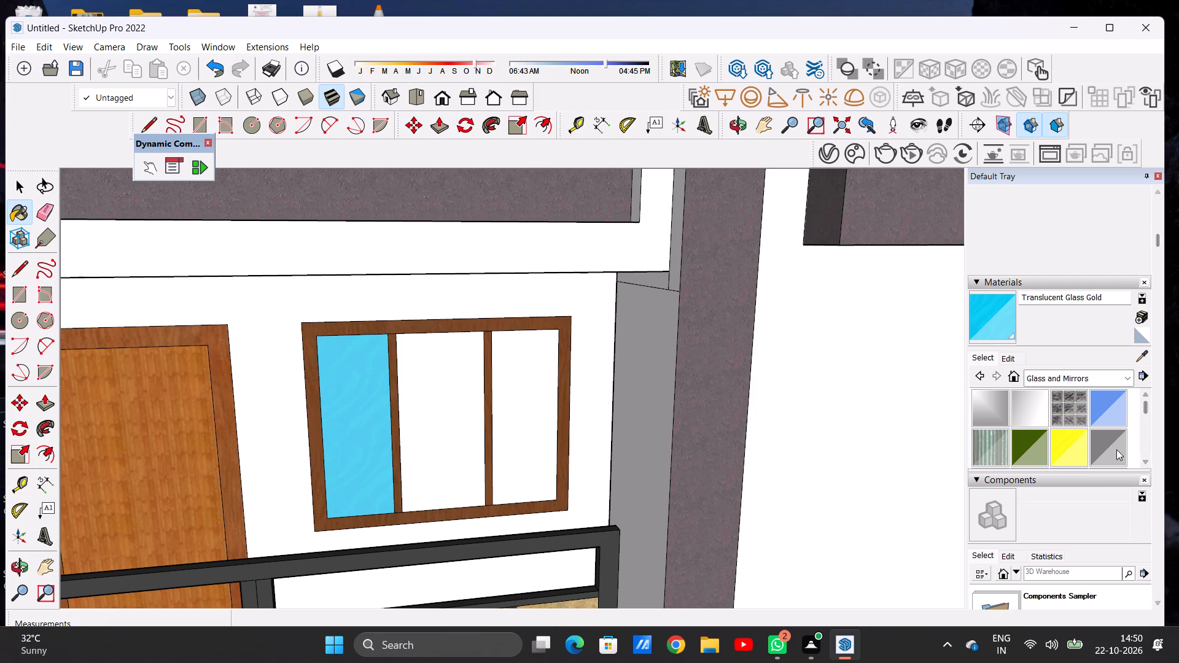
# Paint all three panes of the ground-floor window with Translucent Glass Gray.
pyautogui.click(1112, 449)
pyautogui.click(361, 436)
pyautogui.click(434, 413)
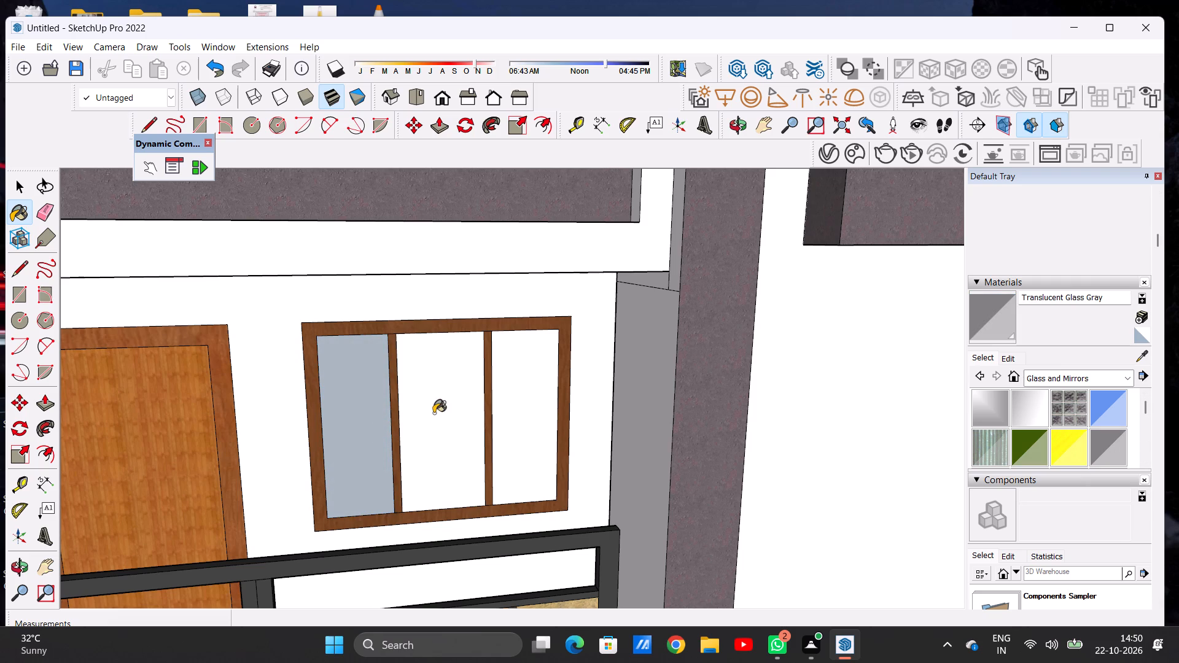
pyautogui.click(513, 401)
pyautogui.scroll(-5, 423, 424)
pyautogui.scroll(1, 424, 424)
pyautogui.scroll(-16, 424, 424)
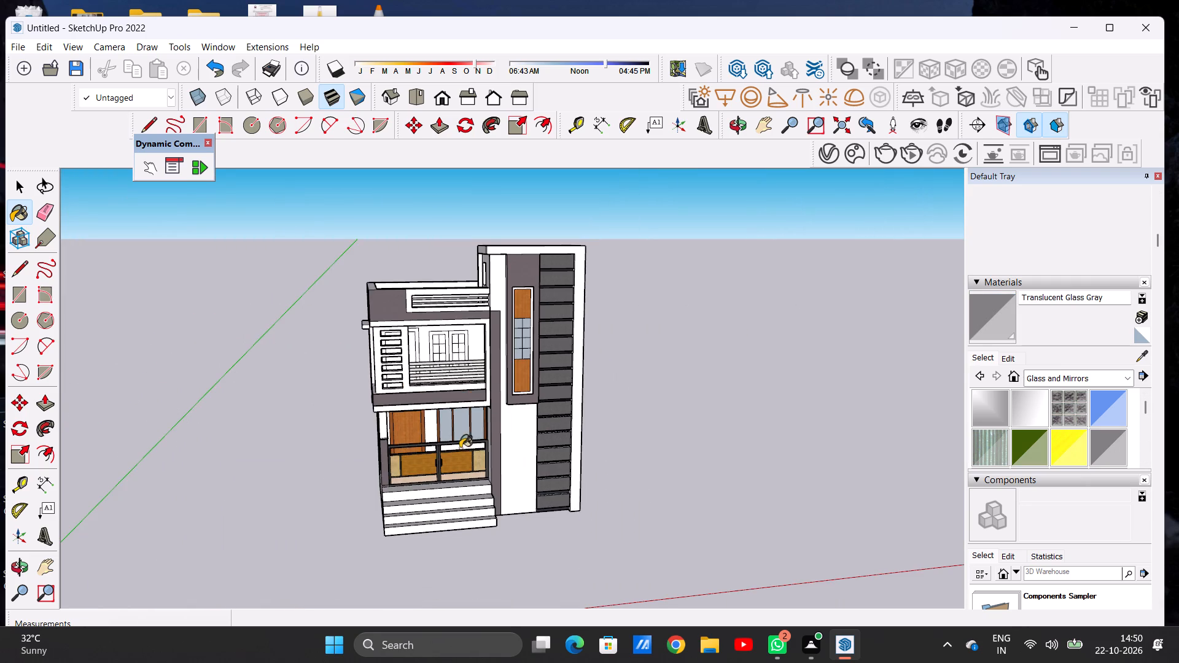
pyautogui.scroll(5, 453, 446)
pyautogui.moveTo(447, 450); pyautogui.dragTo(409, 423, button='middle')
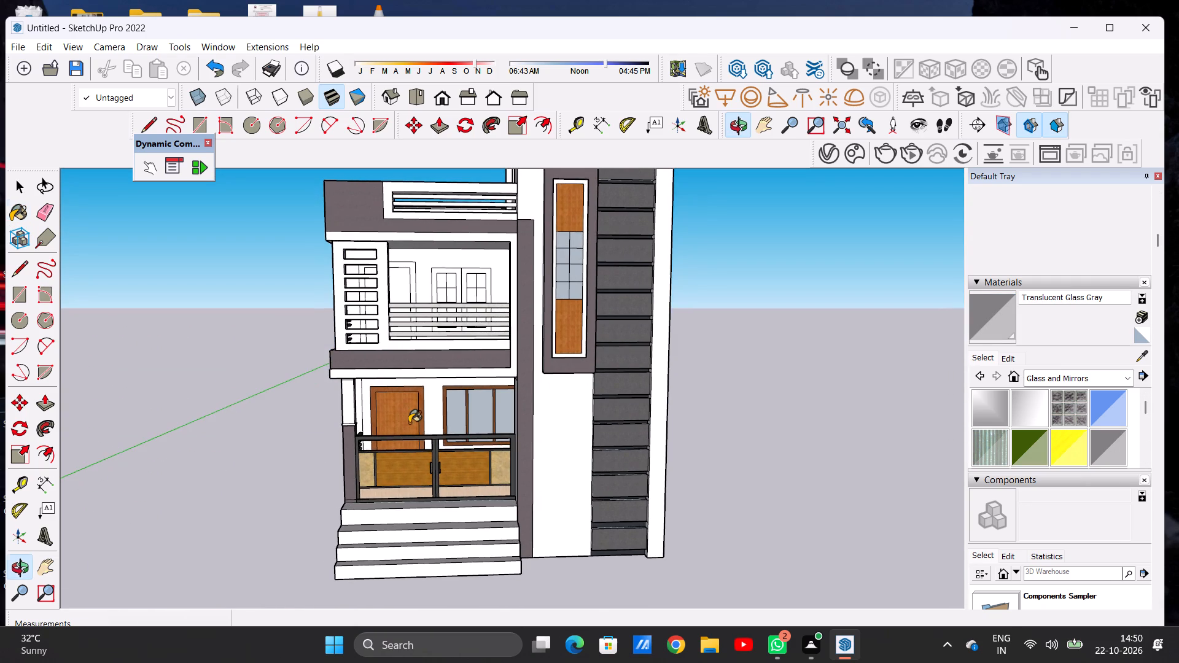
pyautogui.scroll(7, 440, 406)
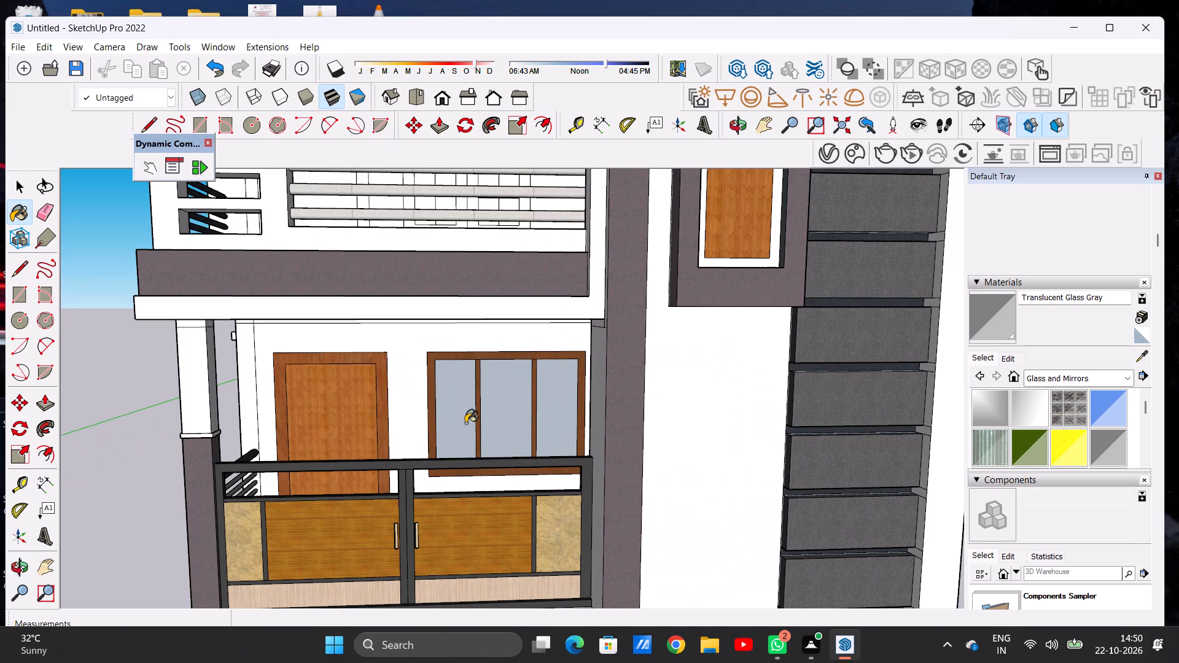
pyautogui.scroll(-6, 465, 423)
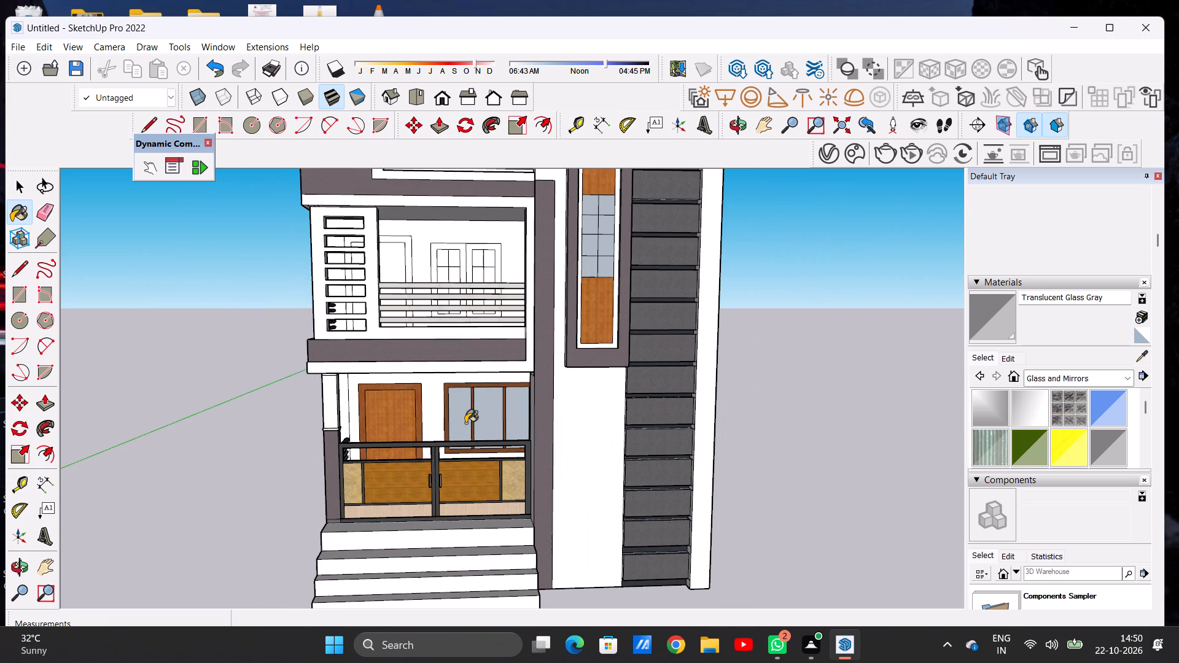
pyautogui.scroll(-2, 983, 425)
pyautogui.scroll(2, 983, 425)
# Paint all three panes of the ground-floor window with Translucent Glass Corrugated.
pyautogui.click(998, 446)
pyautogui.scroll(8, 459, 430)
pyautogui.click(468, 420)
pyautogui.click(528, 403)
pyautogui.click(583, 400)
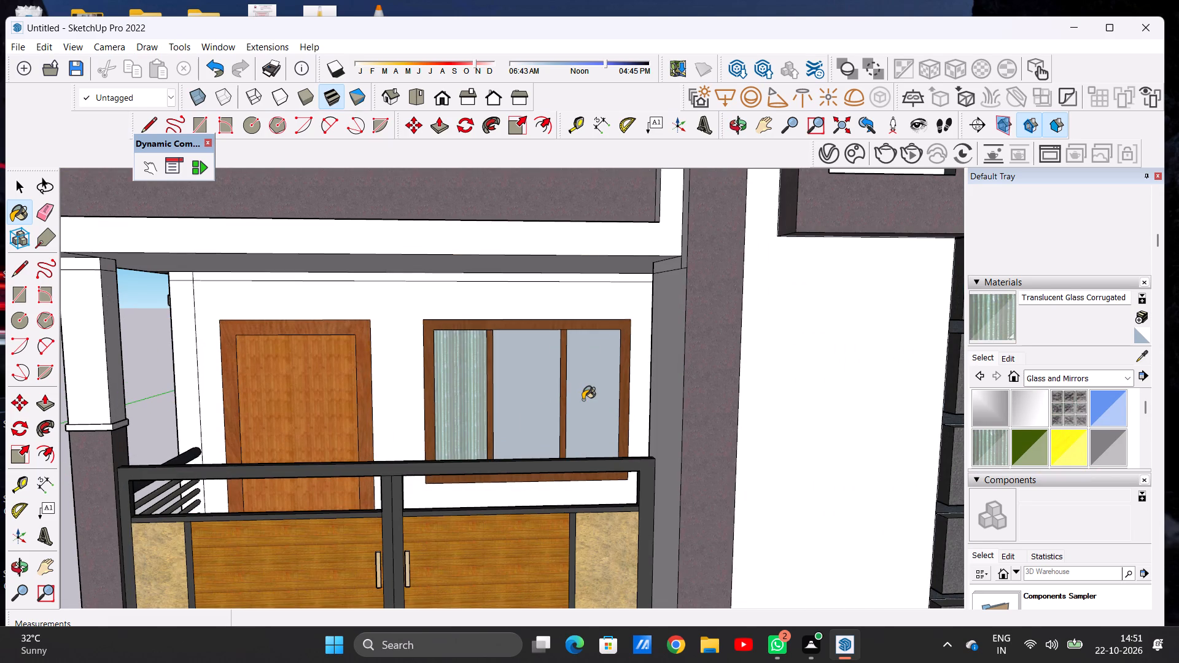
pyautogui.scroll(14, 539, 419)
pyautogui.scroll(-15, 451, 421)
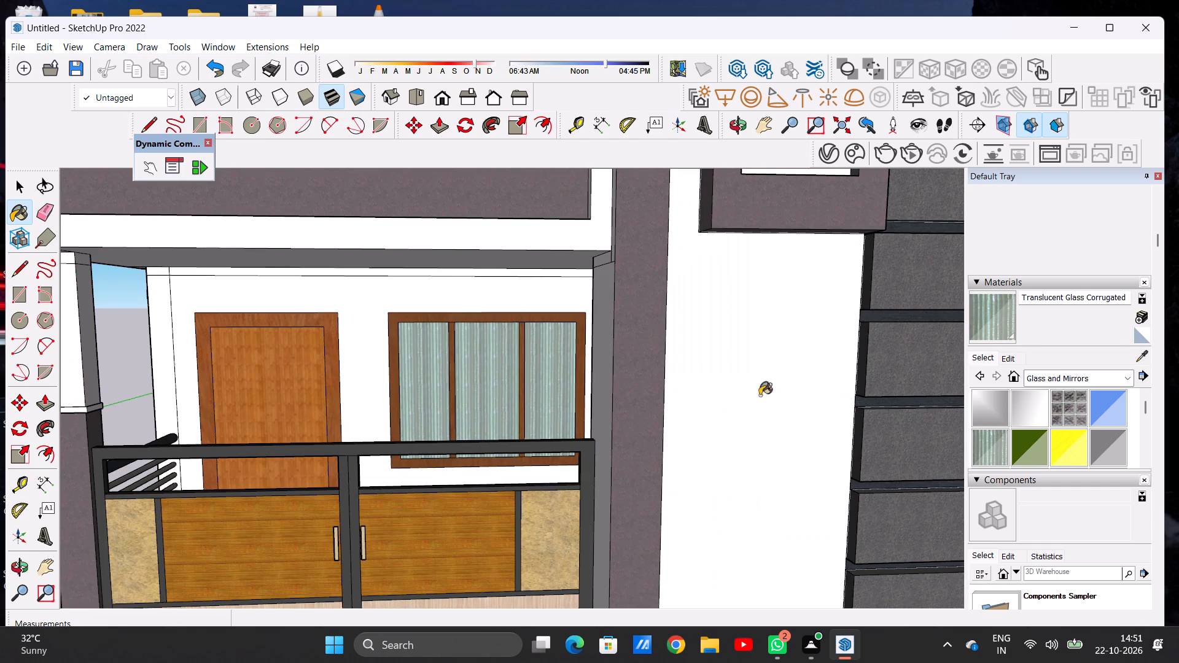
# Paint all three panes of the ground-floor window with Translucent Glass Safety.
pyautogui.scroll(-1, 1030, 413)
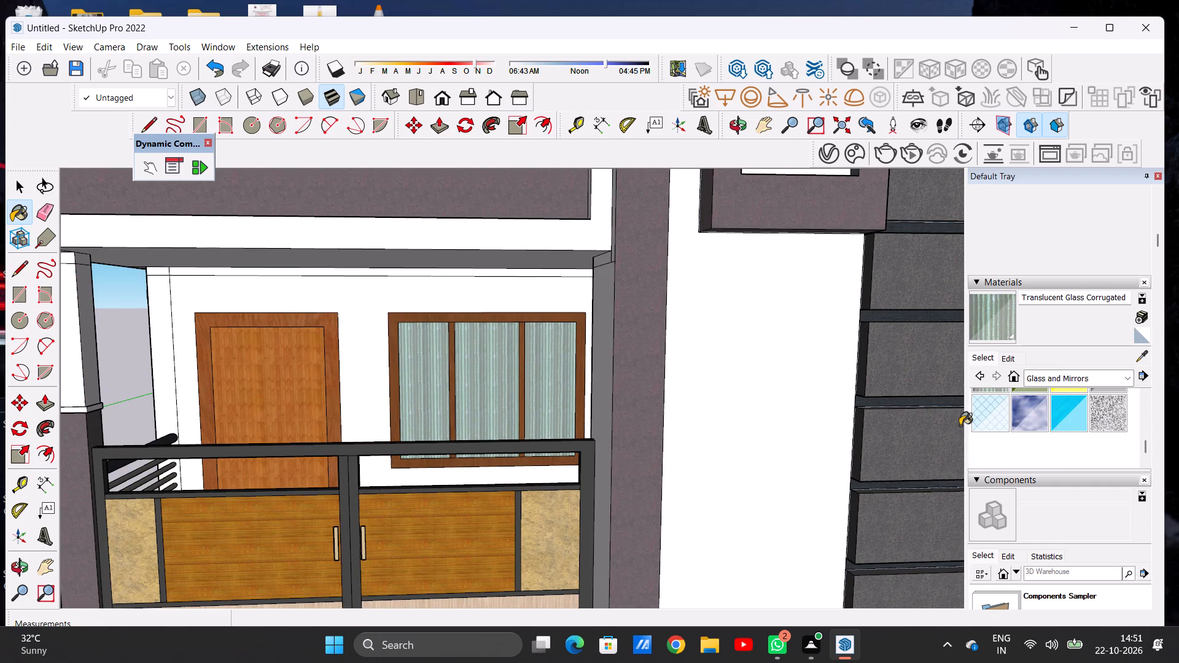
pyautogui.click(989, 425)
pyautogui.scroll(7, 439, 411)
pyautogui.click(422, 406)
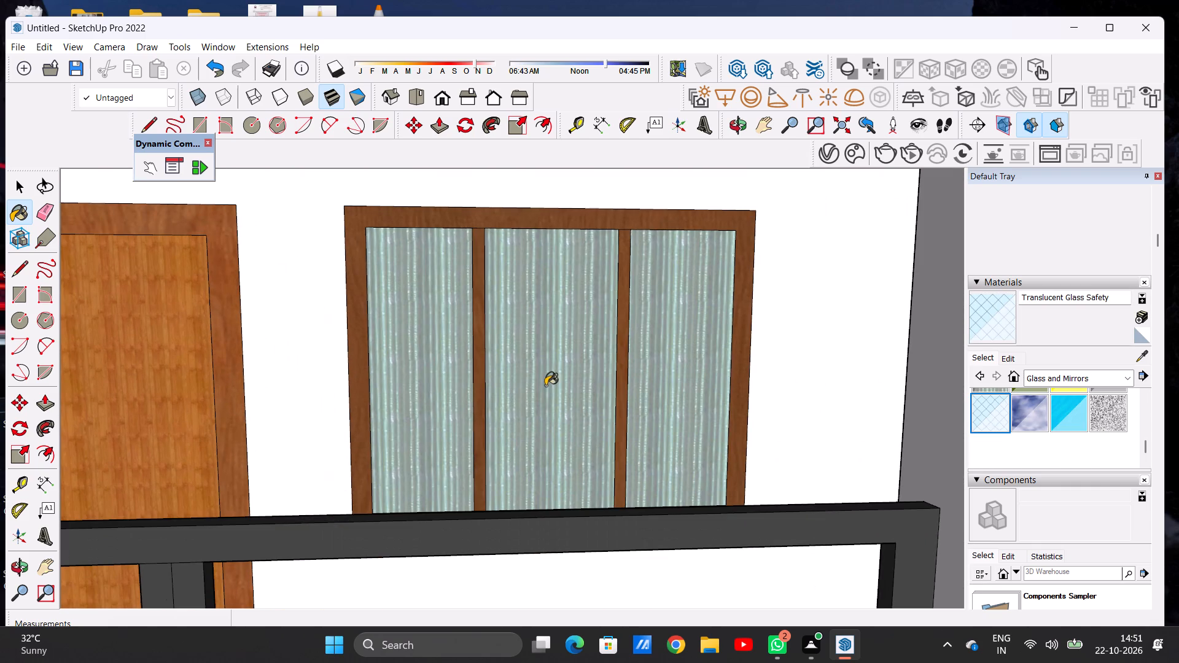
pyautogui.click(545, 386)
pyautogui.click(668, 380)
pyautogui.scroll(-3, 537, 441)
pyautogui.scroll(1, 537, 441)
pyautogui.scroll(-20, 537, 441)
pyautogui.scroll(-7, 537, 441)
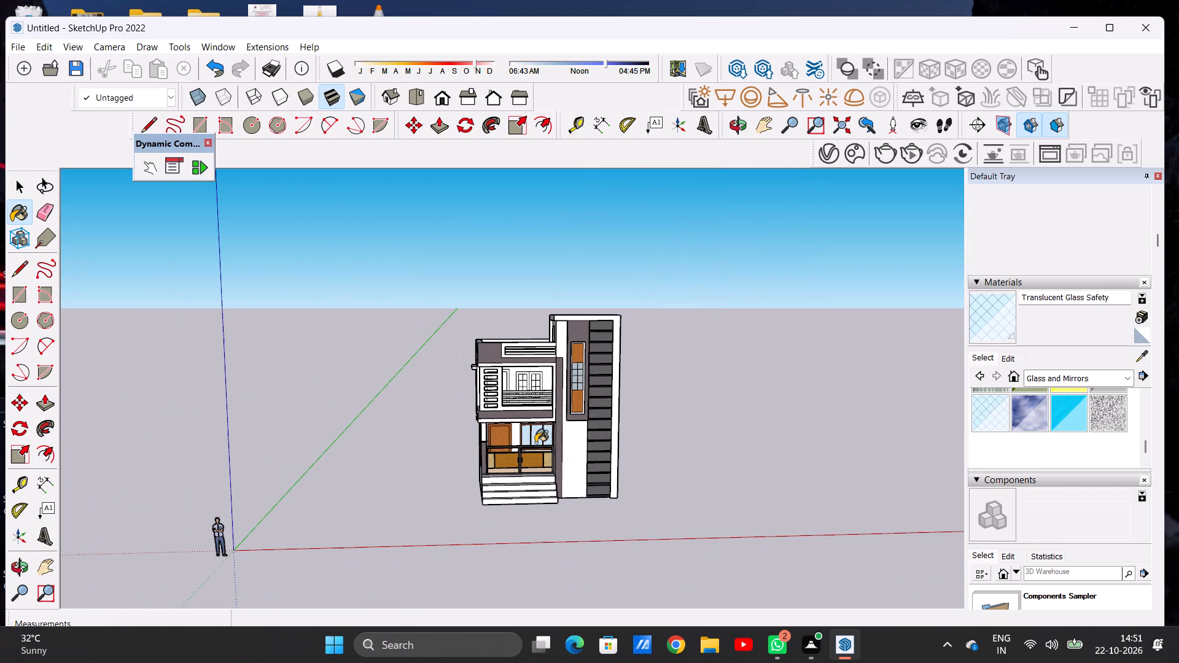
pyautogui.scroll(15, 532, 391)
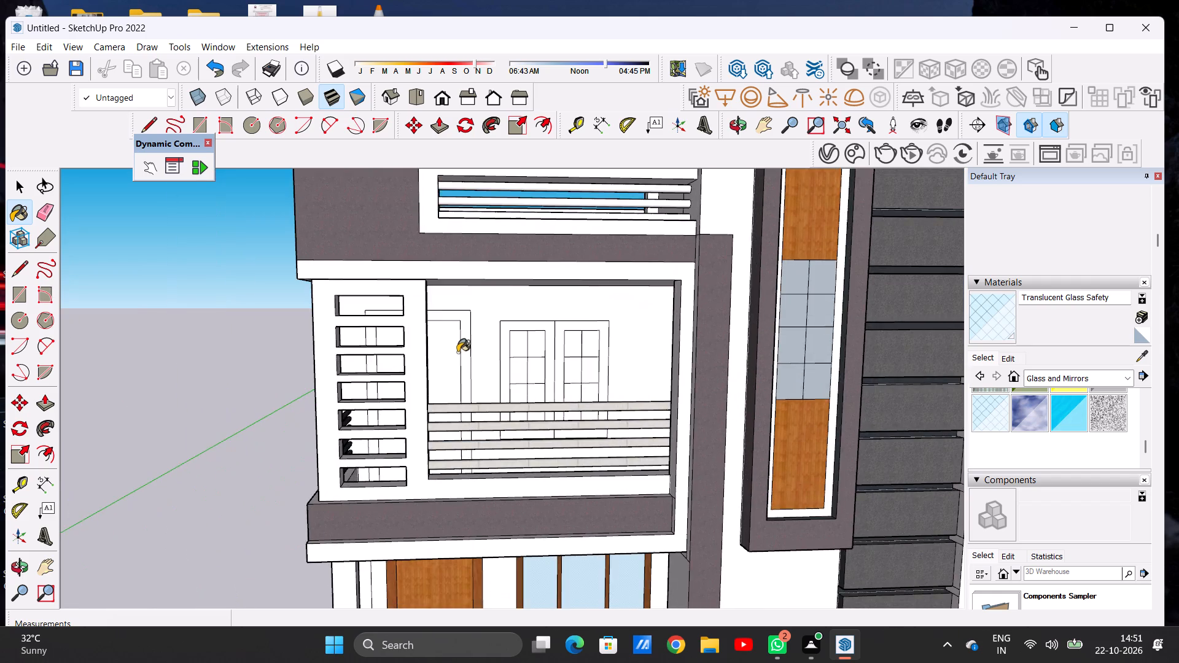
pyautogui.scroll(7, 456, 351)
pyautogui.press('space')
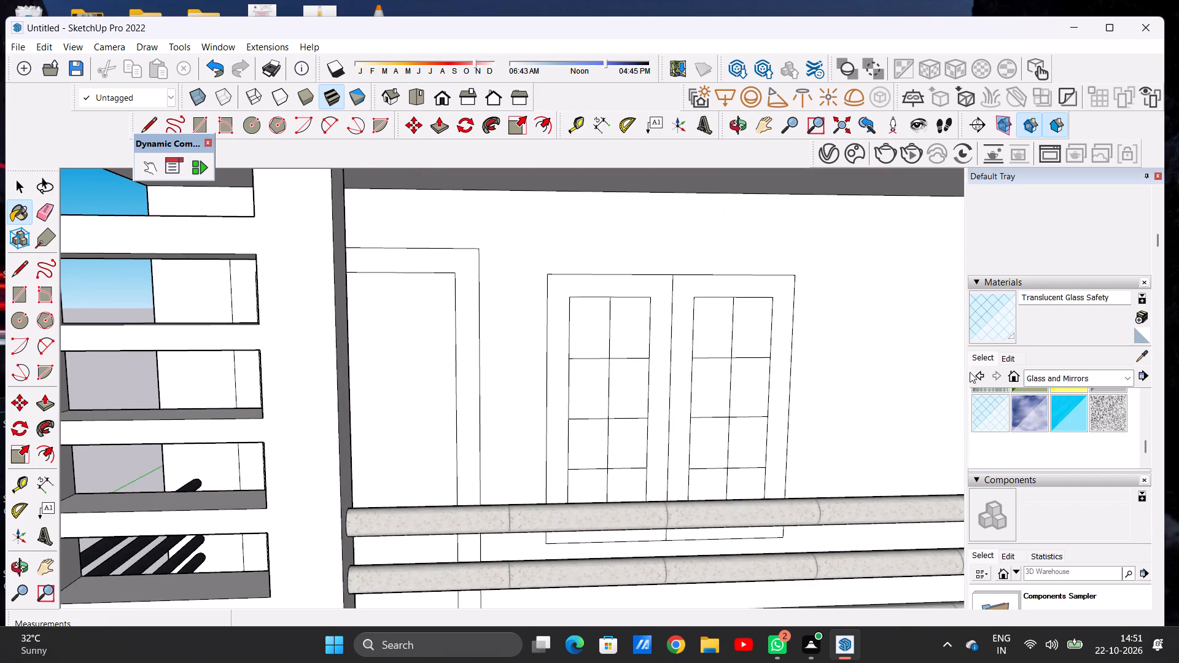
# Paint the inner panel of the first-floor balcony door with Wood Bamboo.
pyautogui.click(1041, 378)
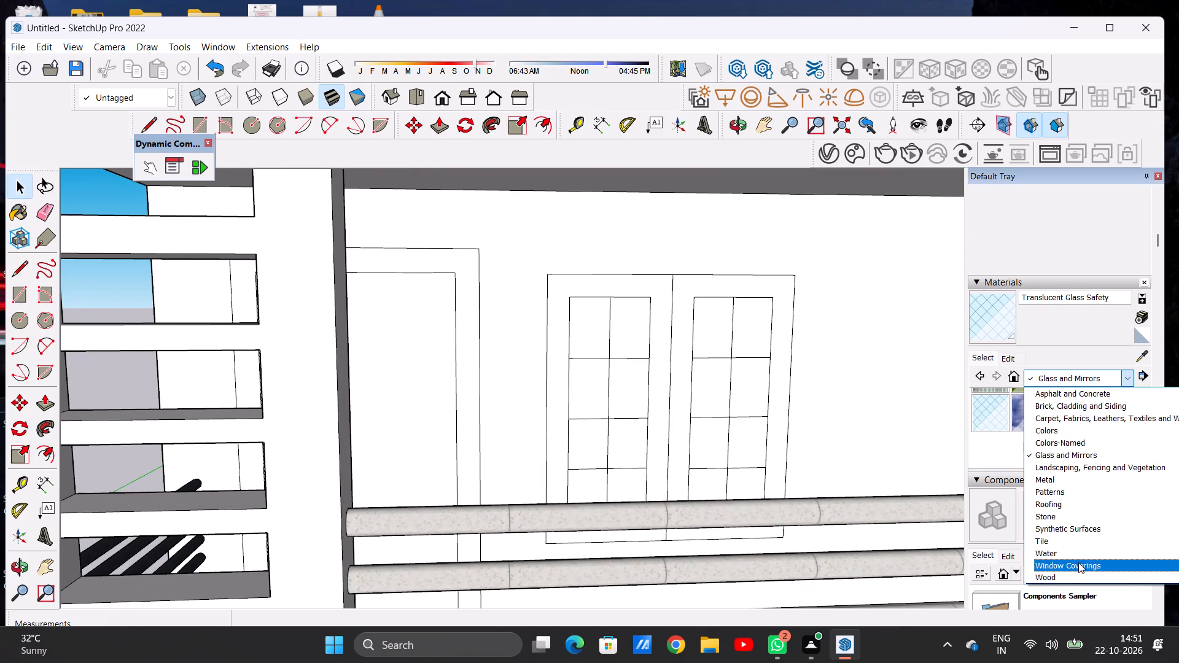
pyautogui.click(1054, 578)
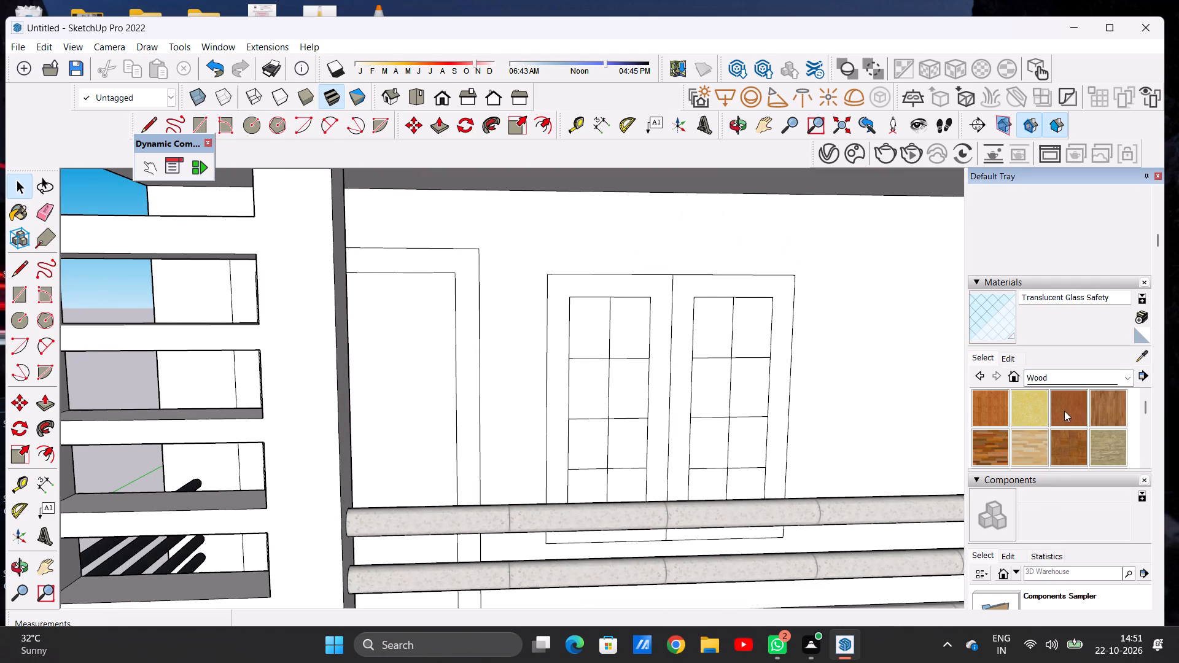
pyautogui.click(987, 409)
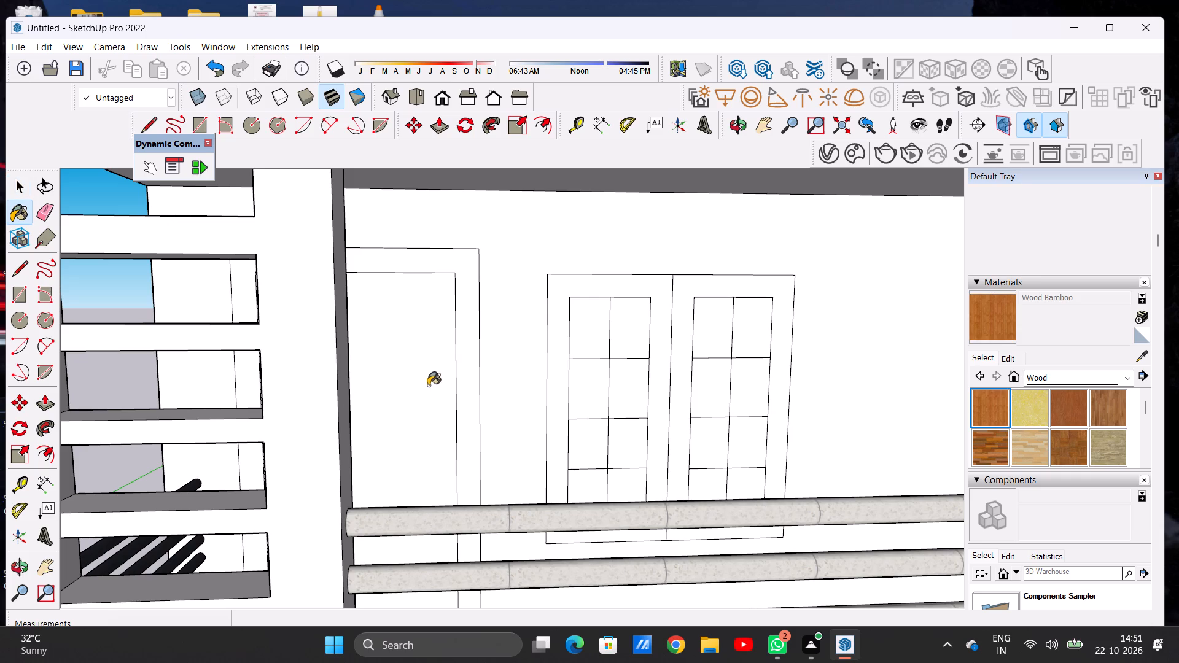
pyautogui.click(422, 388)
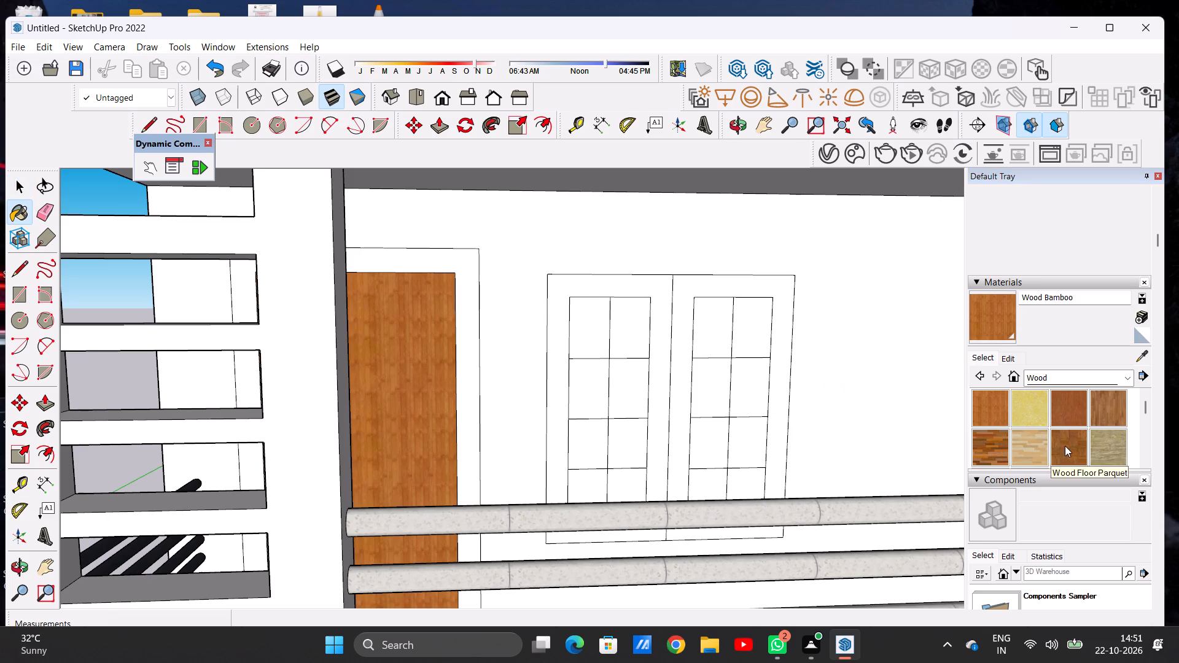
# Paint the outer frame of the first-floor balcony door with Wood Cherry Original.
pyautogui.click(1065, 404)
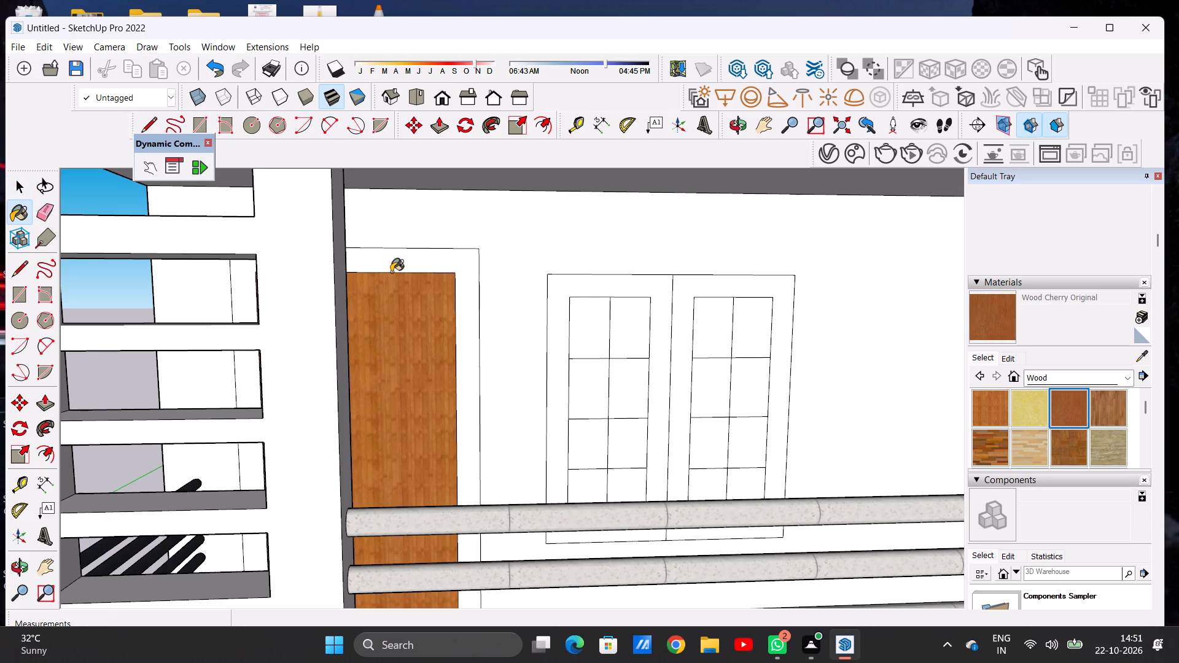
pyautogui.scroll(6, 395, 272)
pyautogui.click(395, 272)
pyautogui.scroll(-17, 396, 274)
pyautogui.scroll(1, 394, 326)
pyautogui.scroll(-3, 394, 326)
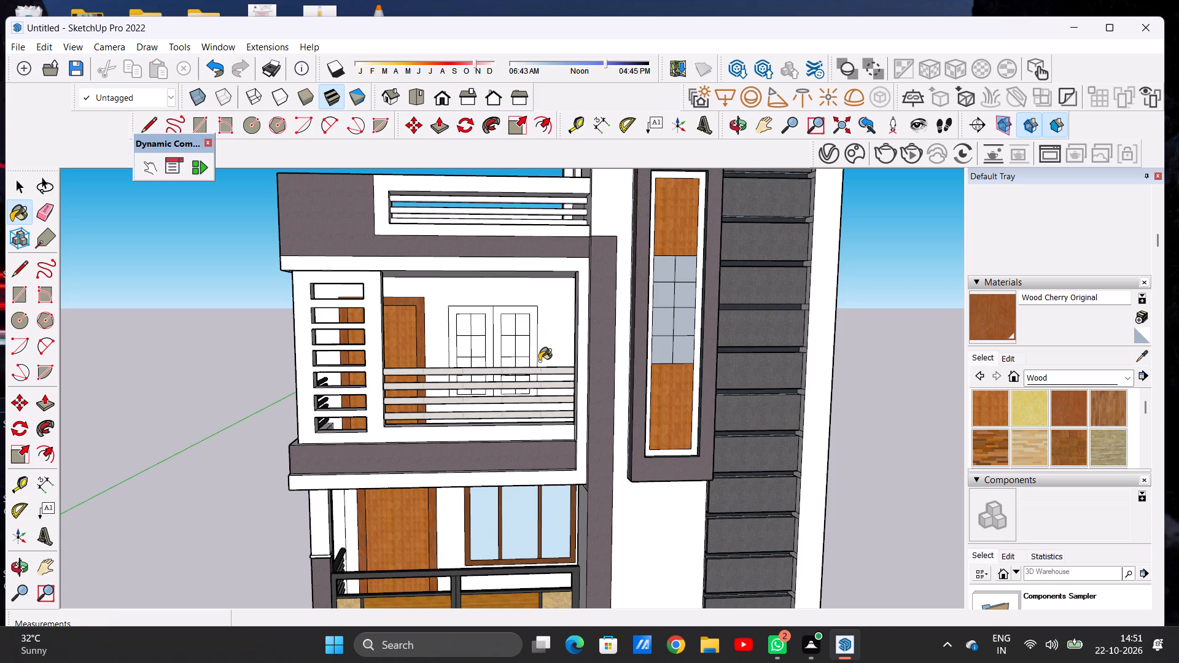
# Paint both sash frames of the first-floor window behind the balcony railing with Wood Cherry Original.
pyautogui.scroll(5, 539, 361)
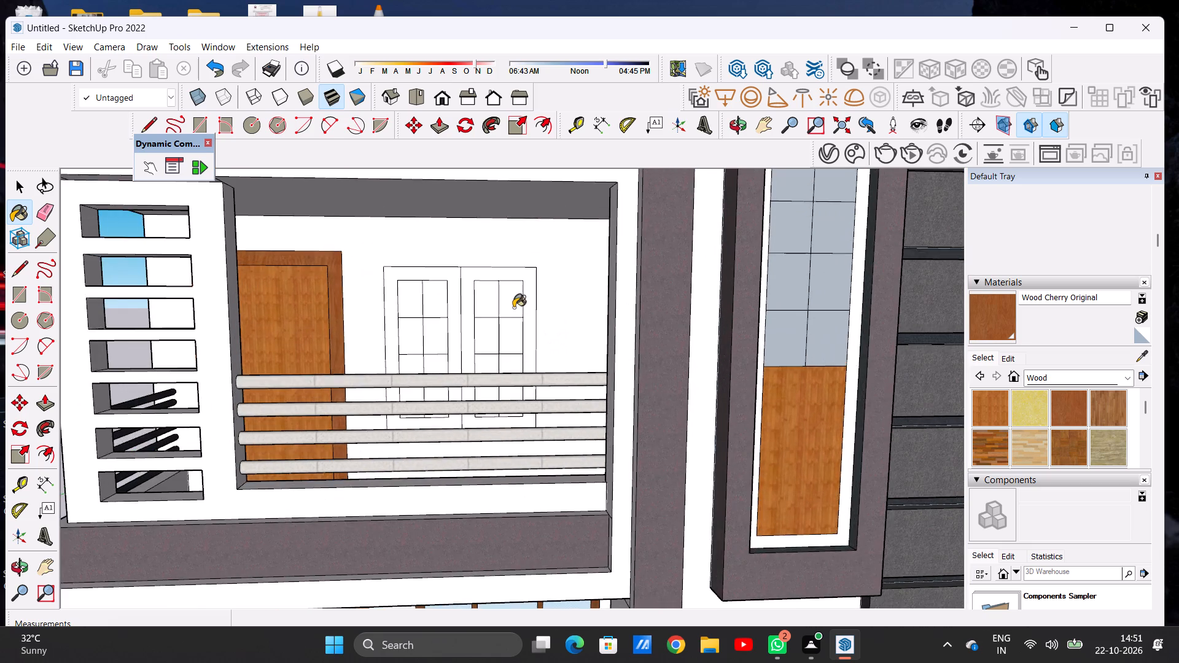
pyautogui.scroll(7, 512, 297)
pyautogui.click(508, 254)
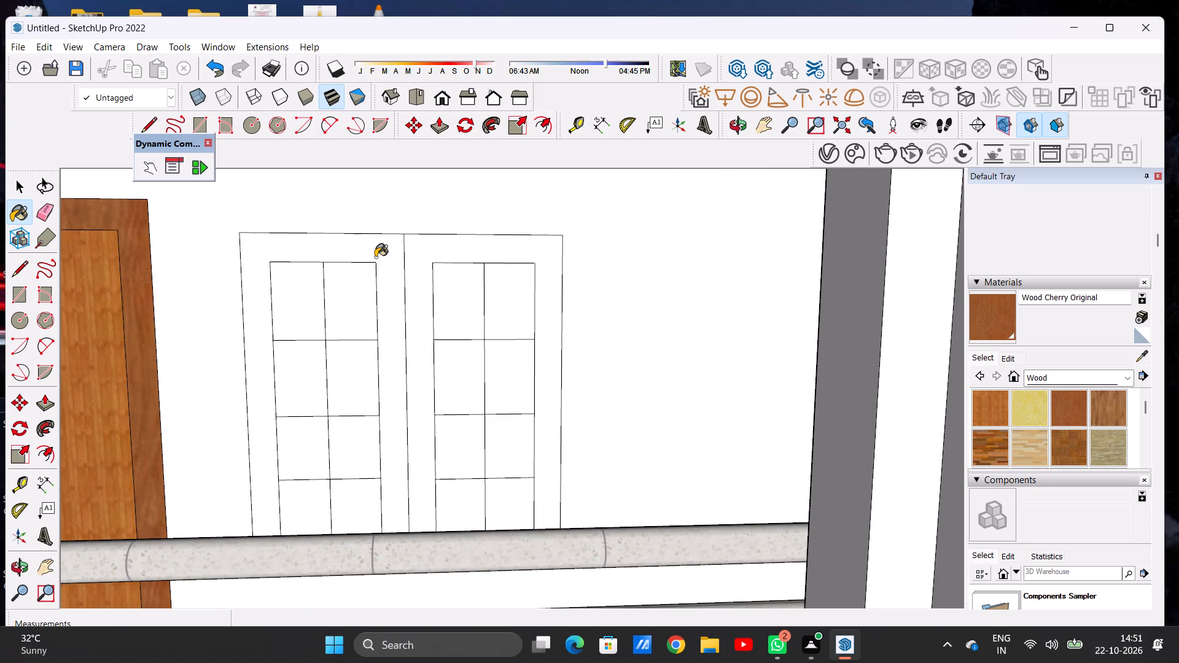
pyautogui.click(375, 257)
pyautogui.scroll(-10, 434, 268)
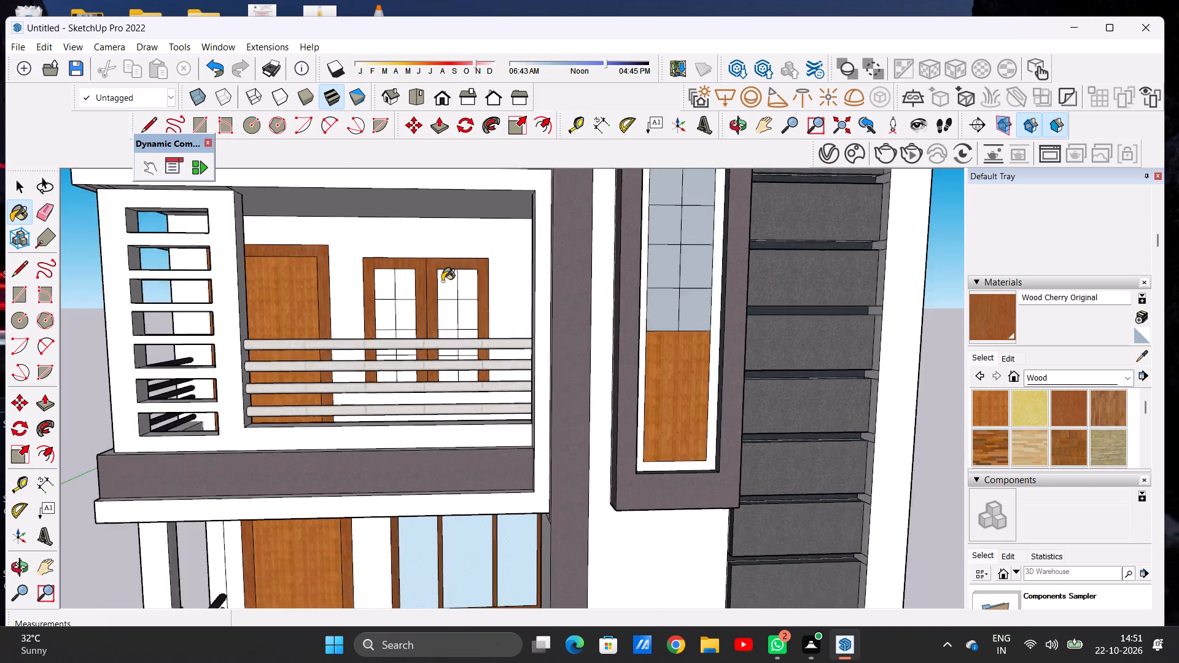
pyautogui.scroll(-3, 442, 281)
pyautogui.scroll(1, 422, 320)
pyautogui.scroll(-1, 422, 323)
pyautogui.scroll(4, 422, 325)
pyautogui.press('space')
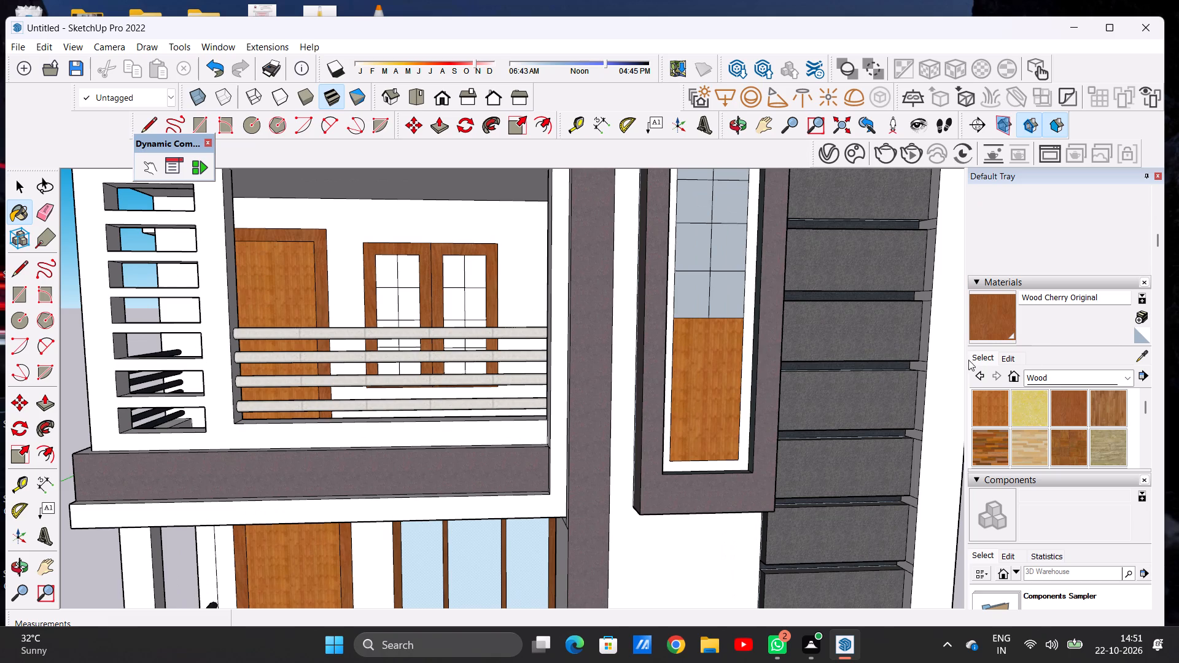
# Paint the top four panes of the first-floor window's sash nearest the door with Translucent Glass Gray.
pyautogui.click(1043, 371)
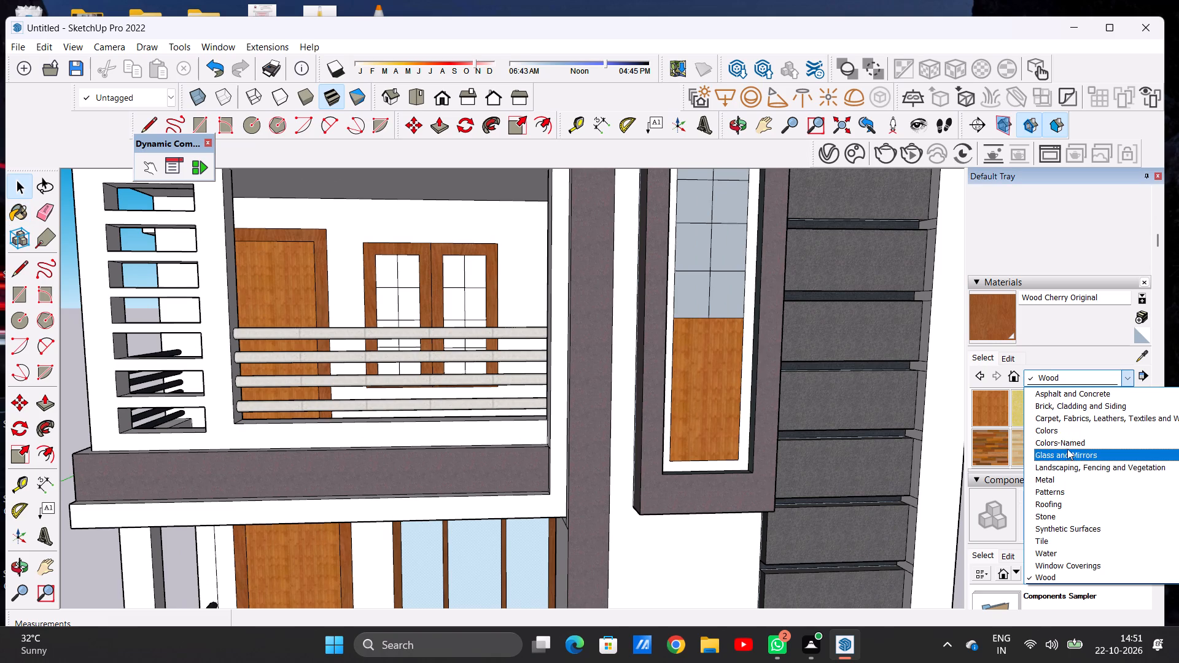
pyautogui.click(1066, 451)
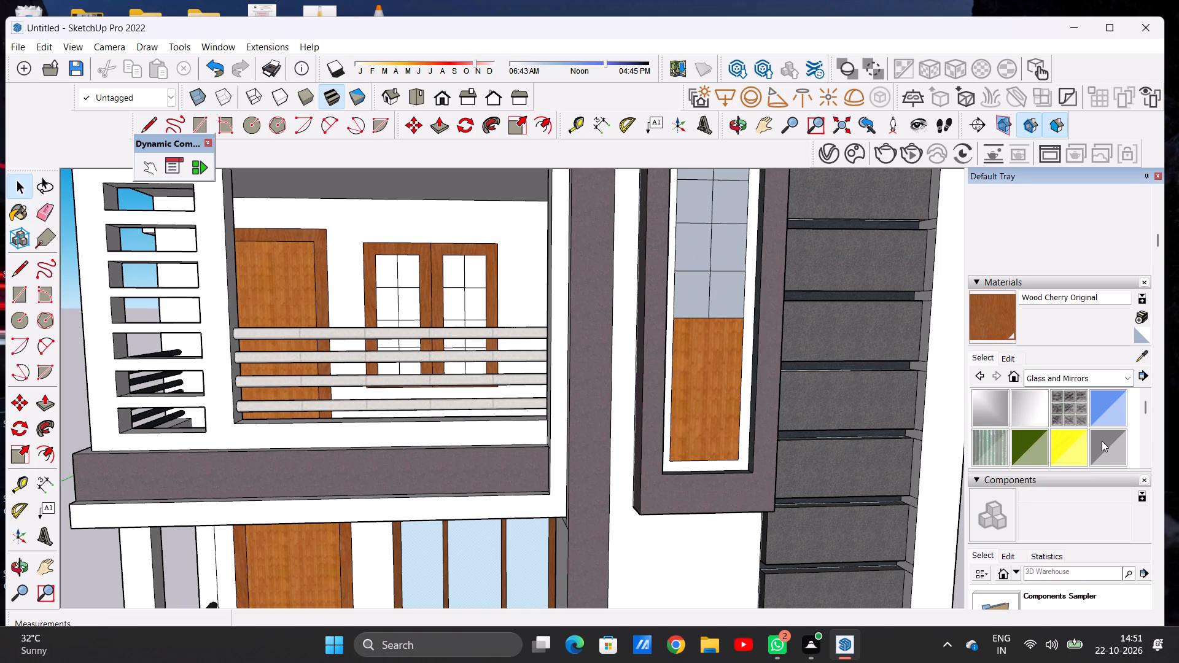
pyautogui.click(1102, 441)
pyautogui.scroll(13, 376, 279)
pyautogui.click(387, 274)
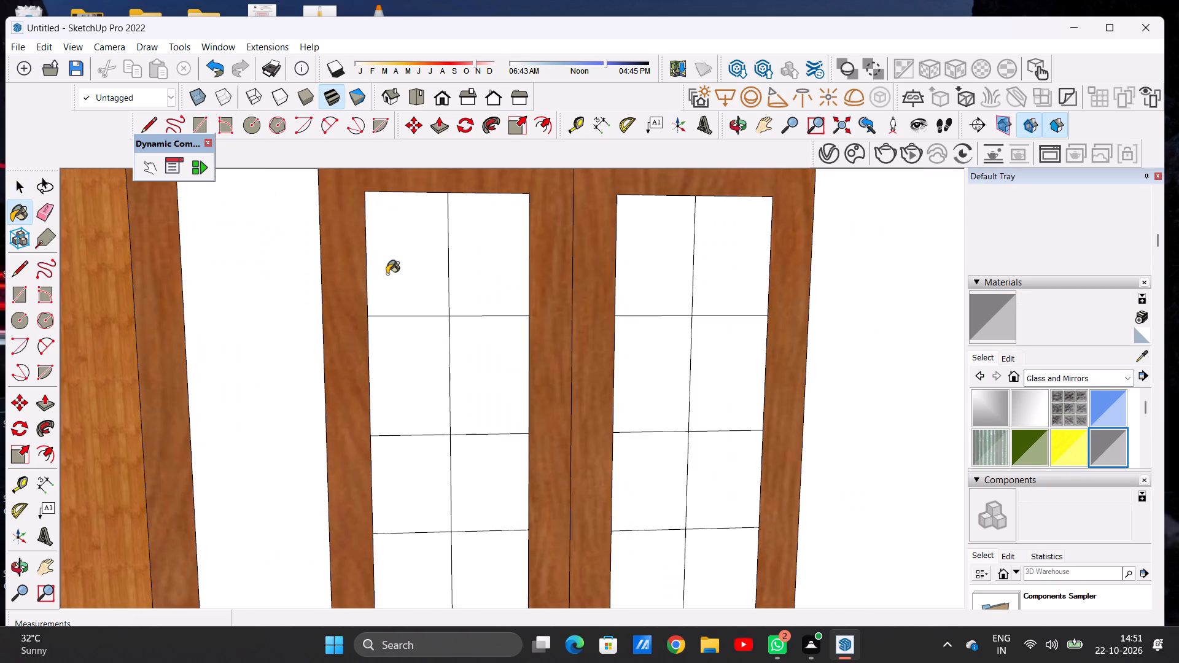
pyautogui.click(465, 266)
pyautogui.click(496, 365)
pyautogui.click(427, 377)
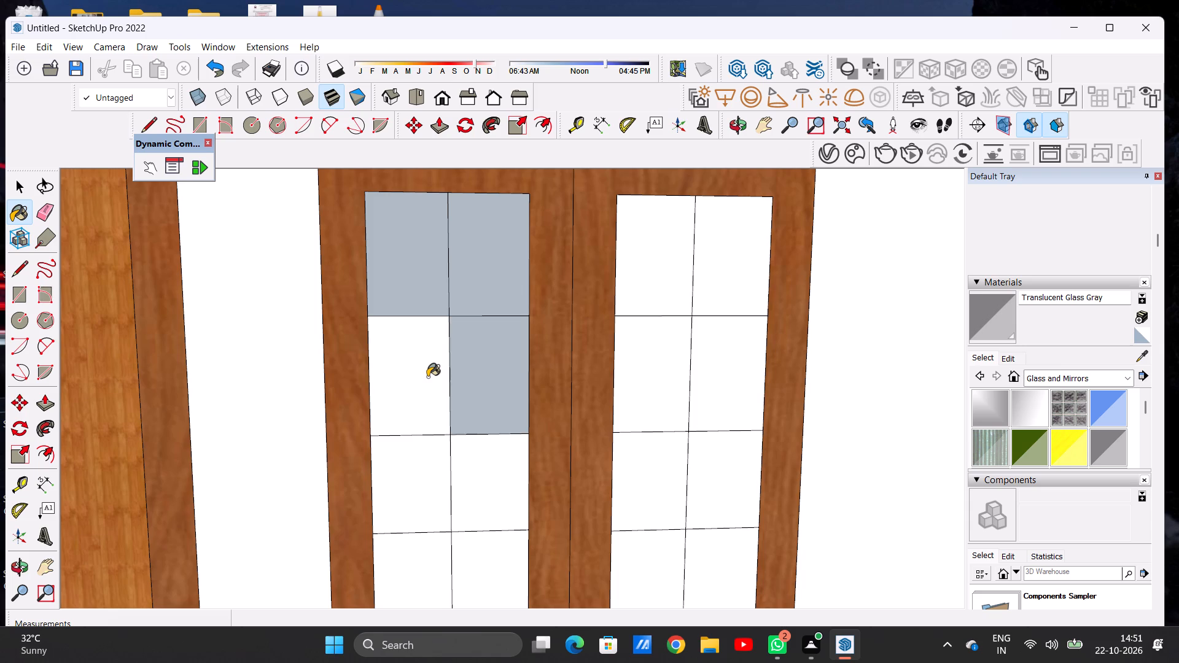
pyautogui.press('space')
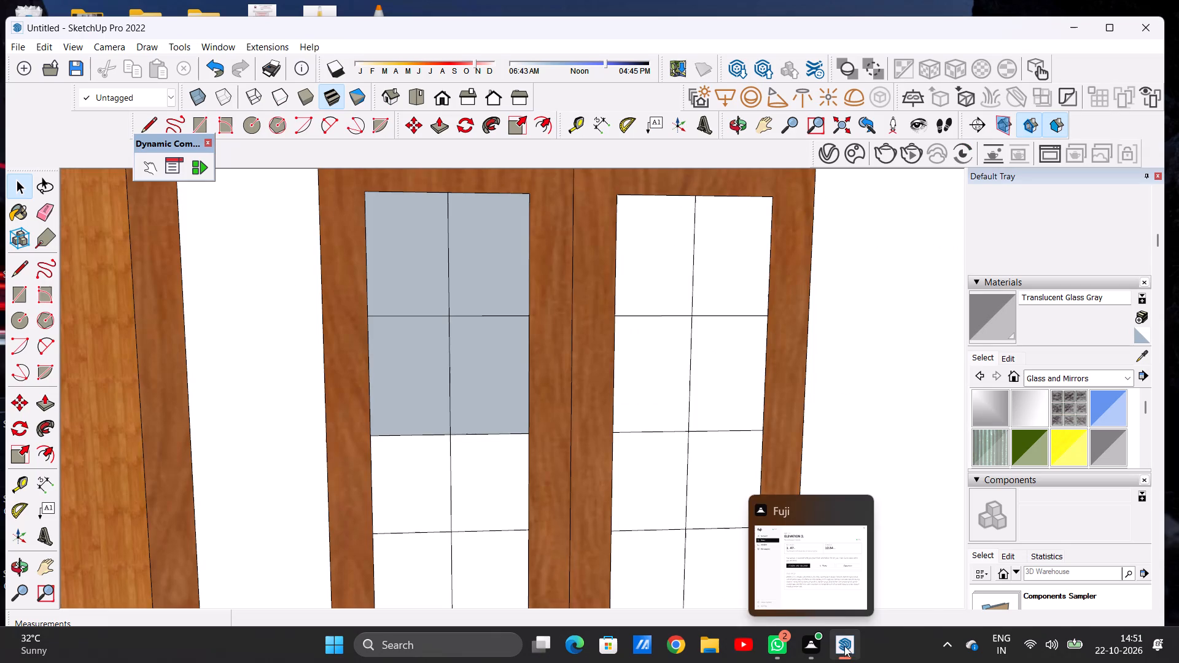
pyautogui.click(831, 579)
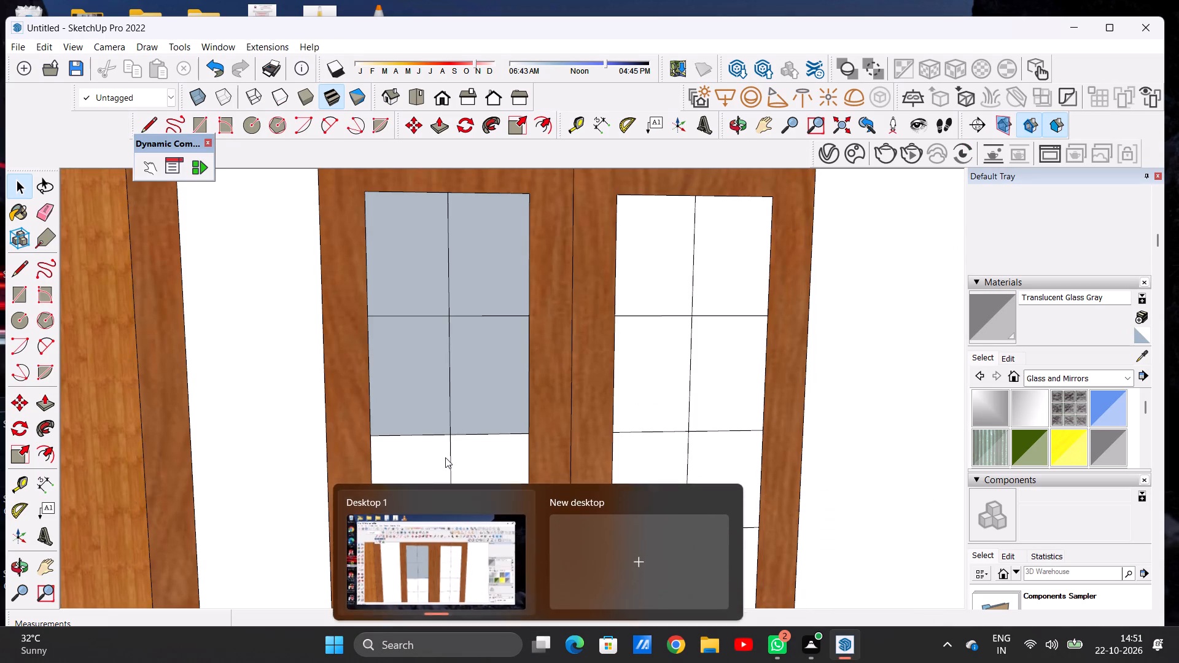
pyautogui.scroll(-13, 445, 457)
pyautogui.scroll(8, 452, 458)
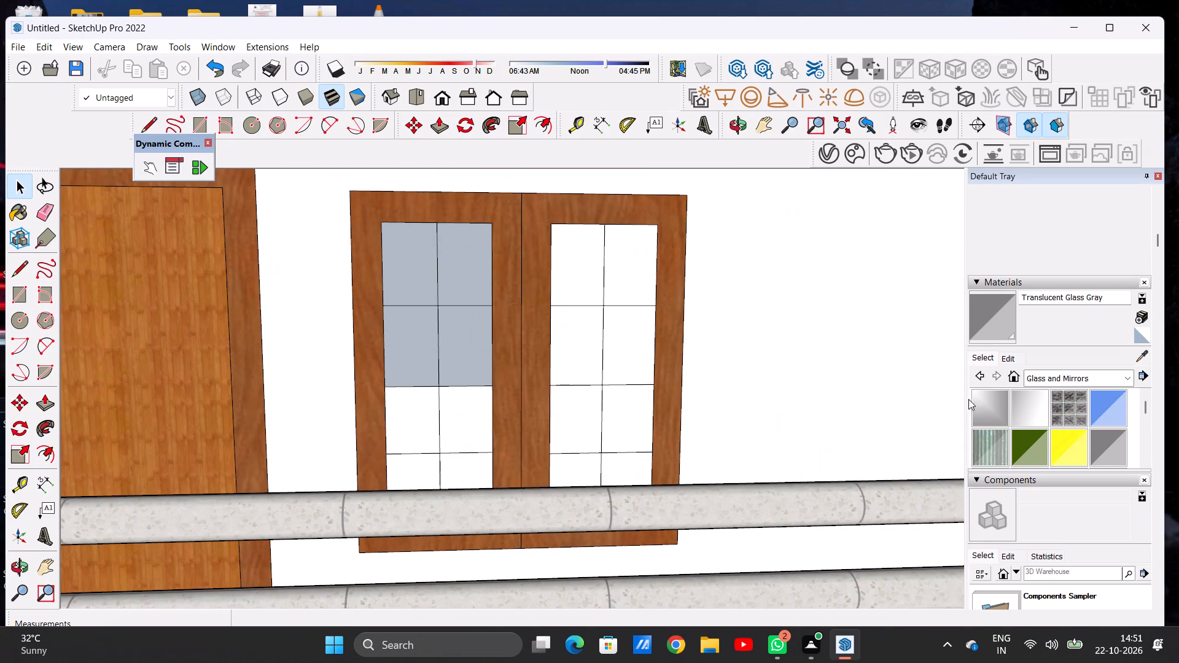
# Paint the remaining lower four panes of the first-floor window's sash nearest the door with Translucent Glass Gray.
pyautogui.click(993, 309)
pyautogui.scroll(7, 470, 440)
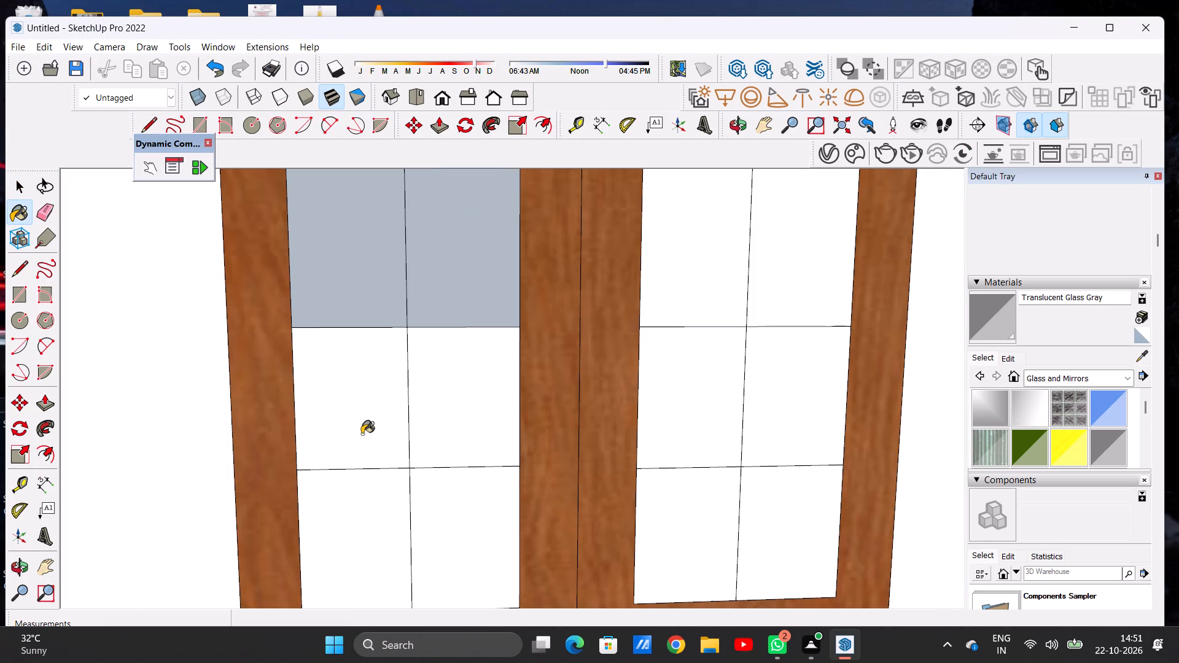
pyautogui.click(362, 434)
pyautogui.click(416, 426)
pyautogui.click(452, 519)
pyautogui.click(357, 519)
# Paint all eight panes of the first-floor window's other sash with Translucent Glass Gray.
pyautogui.scroll(-6, 365, 519)
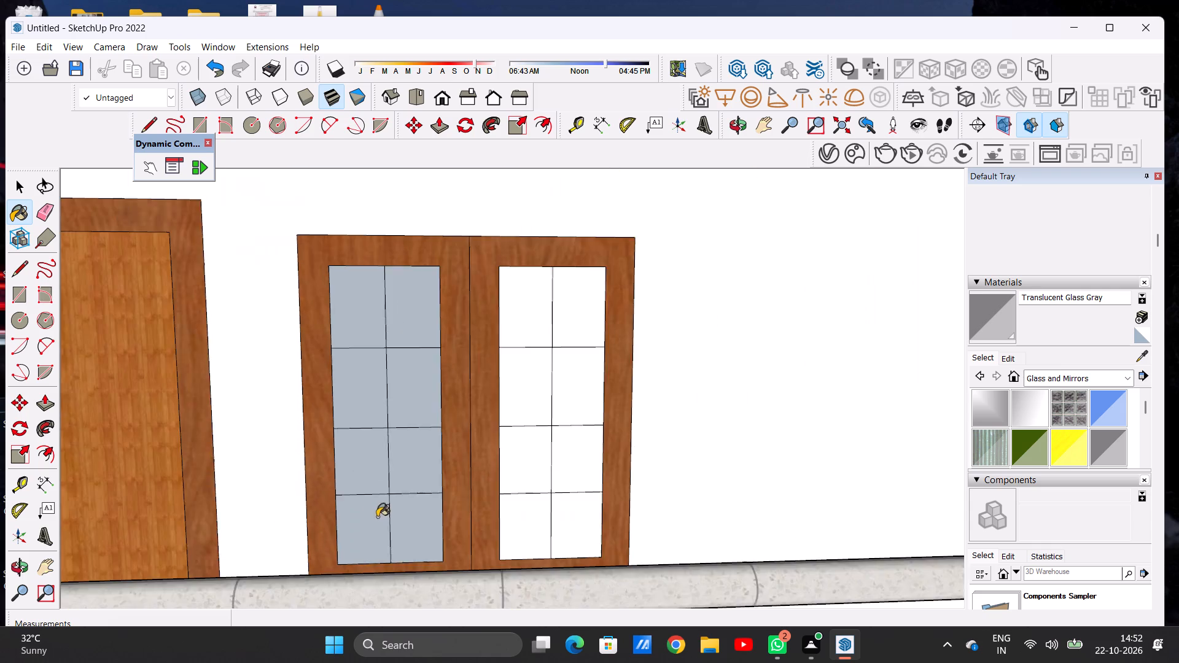
pyautogui.scroll(-7, 377, 517)
pyautogui.scroll(14, 480, 401)
pyautogui.click(477, 392)
pyautogui.click(422, 427)
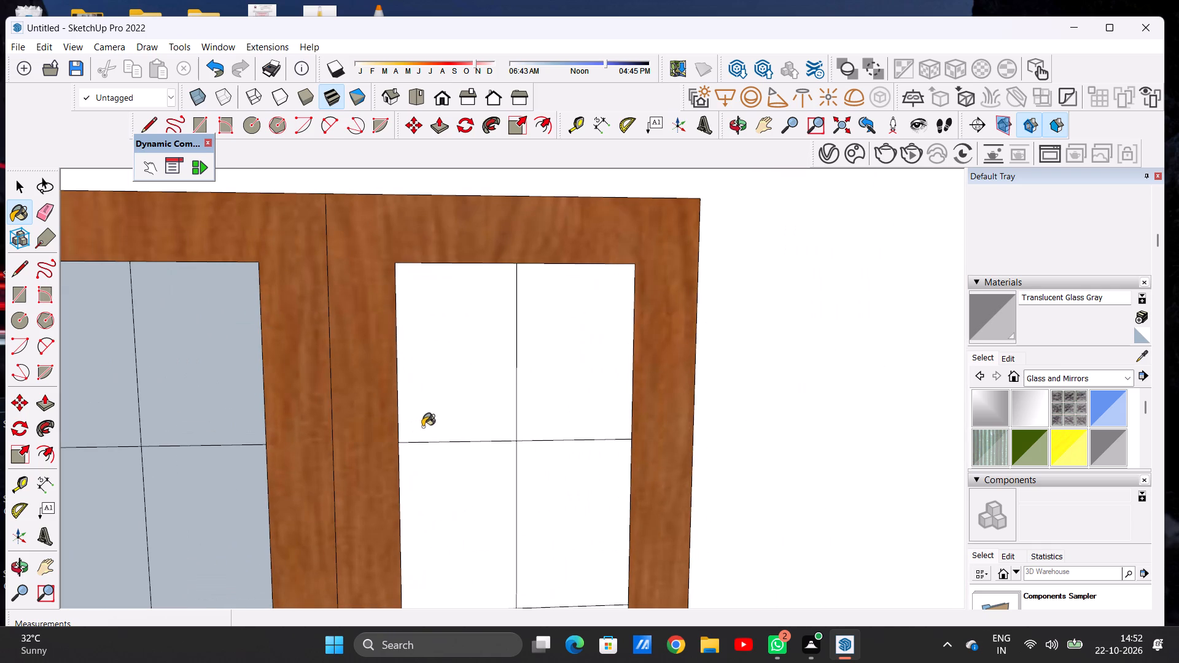
pyautogui.click(534, 395)
pyautogui.click(553, 476)
pyautogui.click(477, 503)
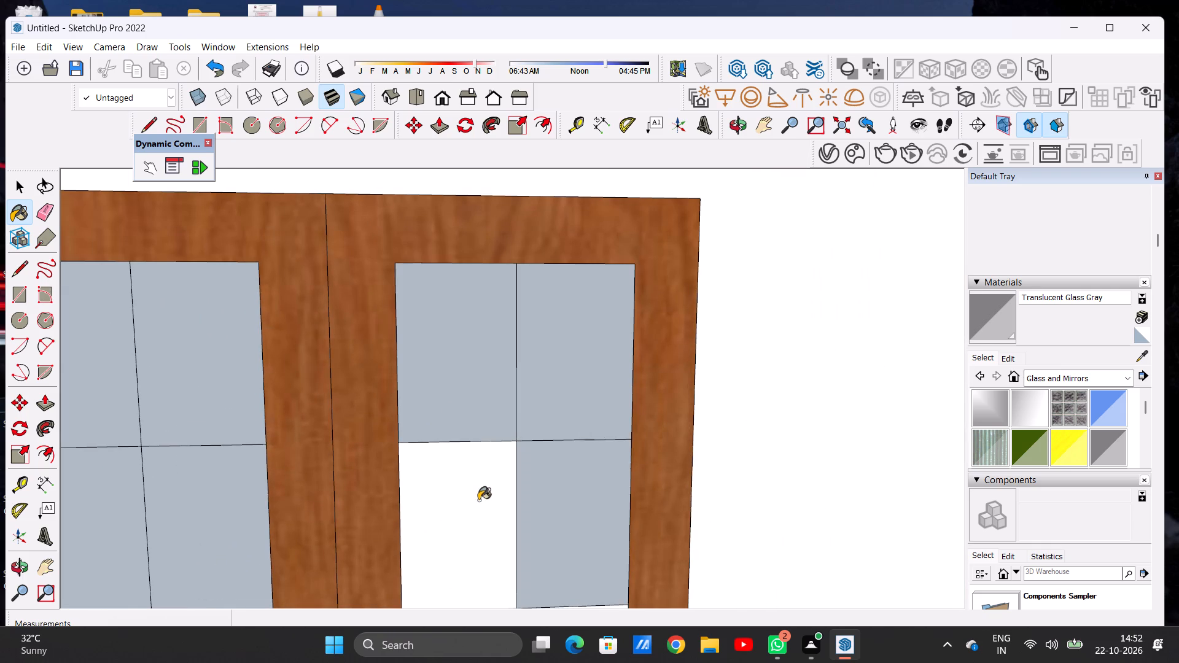
pyautogui.scroll(-12, 414, 365)
pyautogui.scroll(11, 470, 516)
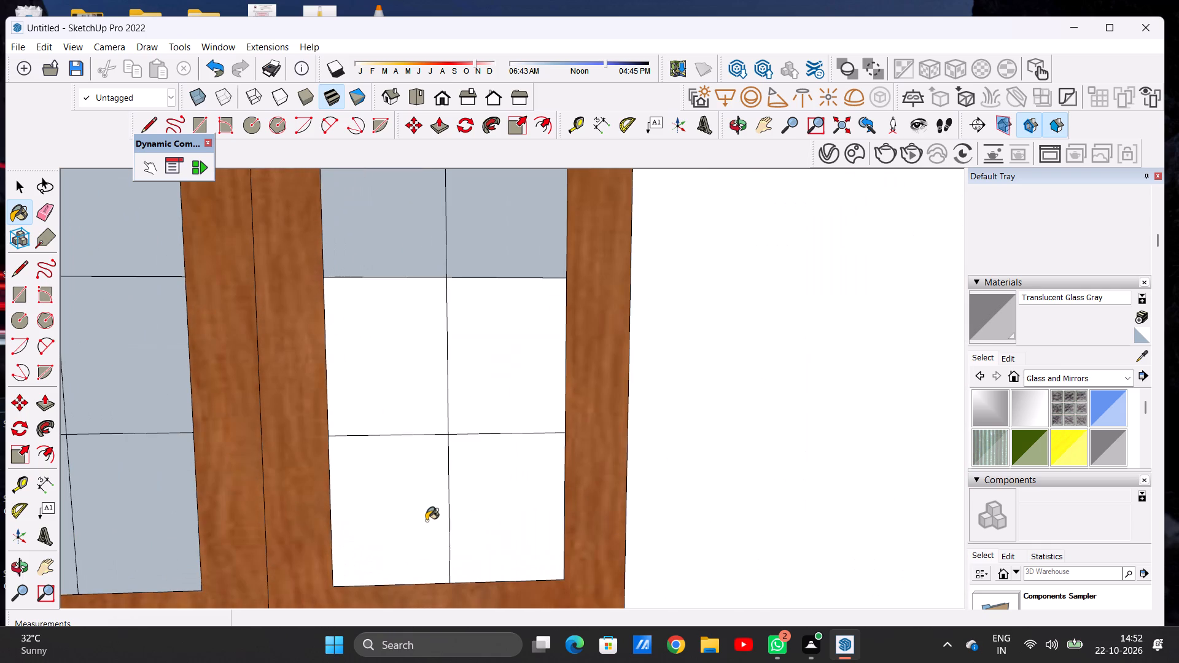
pyautogui.click(422, 519)
pyautogui.click(479, 505)
pyautogui.click(392, 383)
pyautogui.click(541, 357)
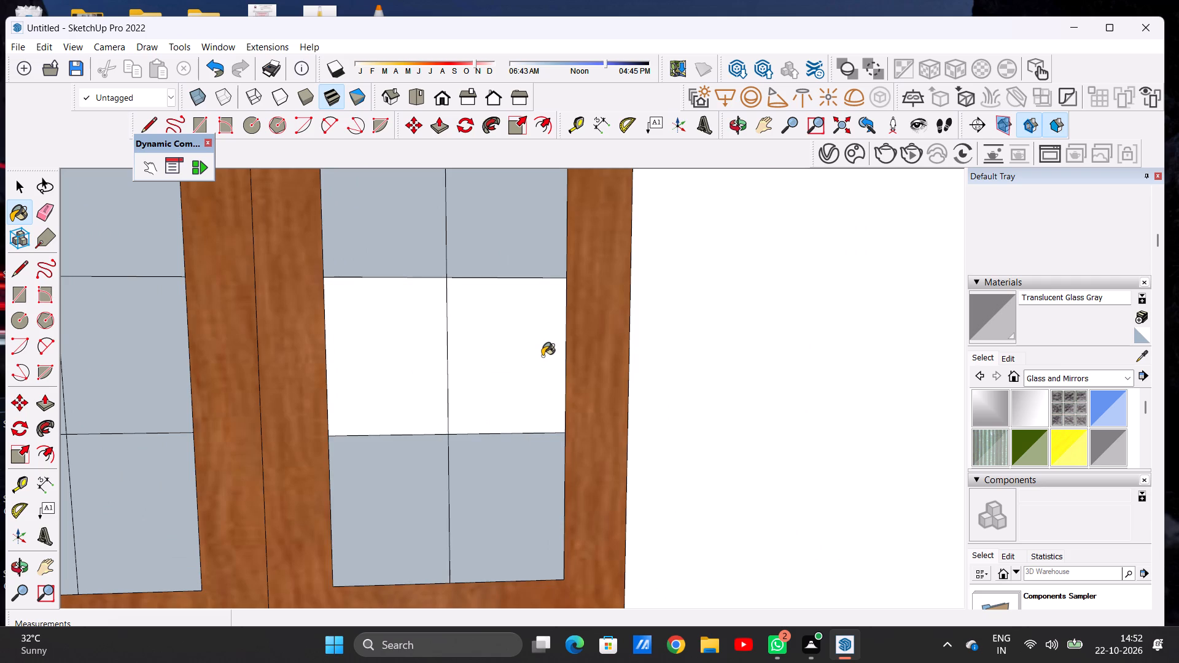
pyautogui.press('space')
# Examine the front elevation on both floors, including the balcony, gate and tower, for parts still lacking a material.
pyautogui.scroll(-17, 305, 411)
pyautogui.scroll(2, 445, 411)
pyautogui.scroll(-10, 452, 408)
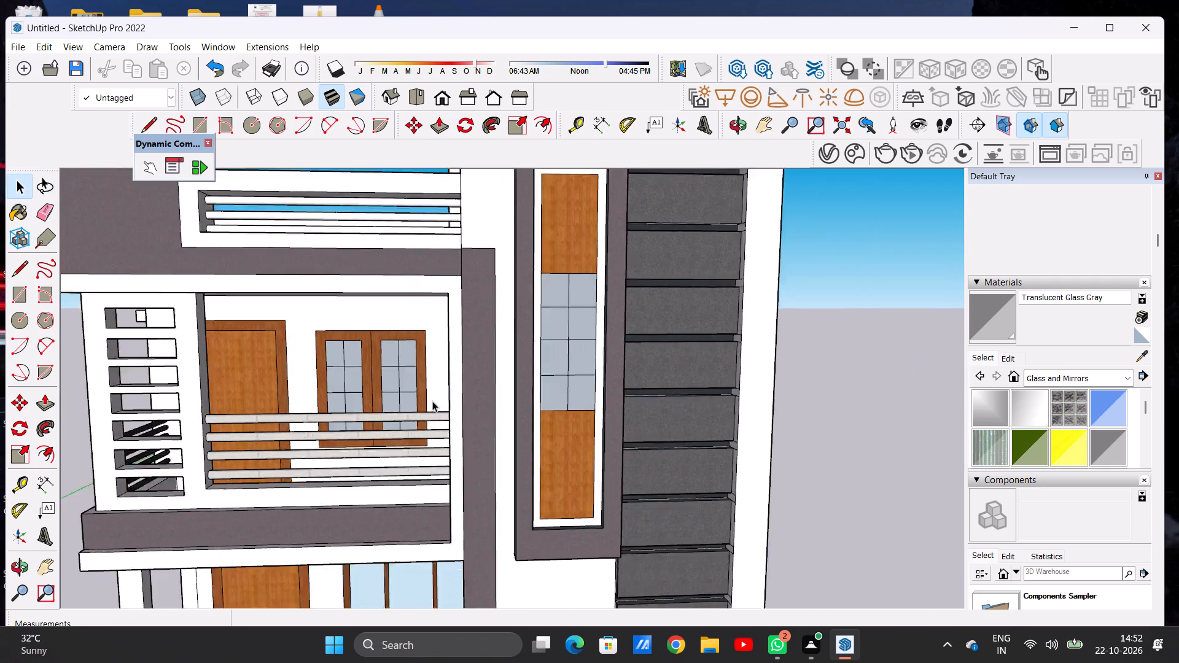
pyautogui.scroll(-10, 432, 401)
pyautogui.scroll(9, 391, 459)
pyautogui.moveTo(386, 334); pyautogui.dragTo(283, 337, button='middle')
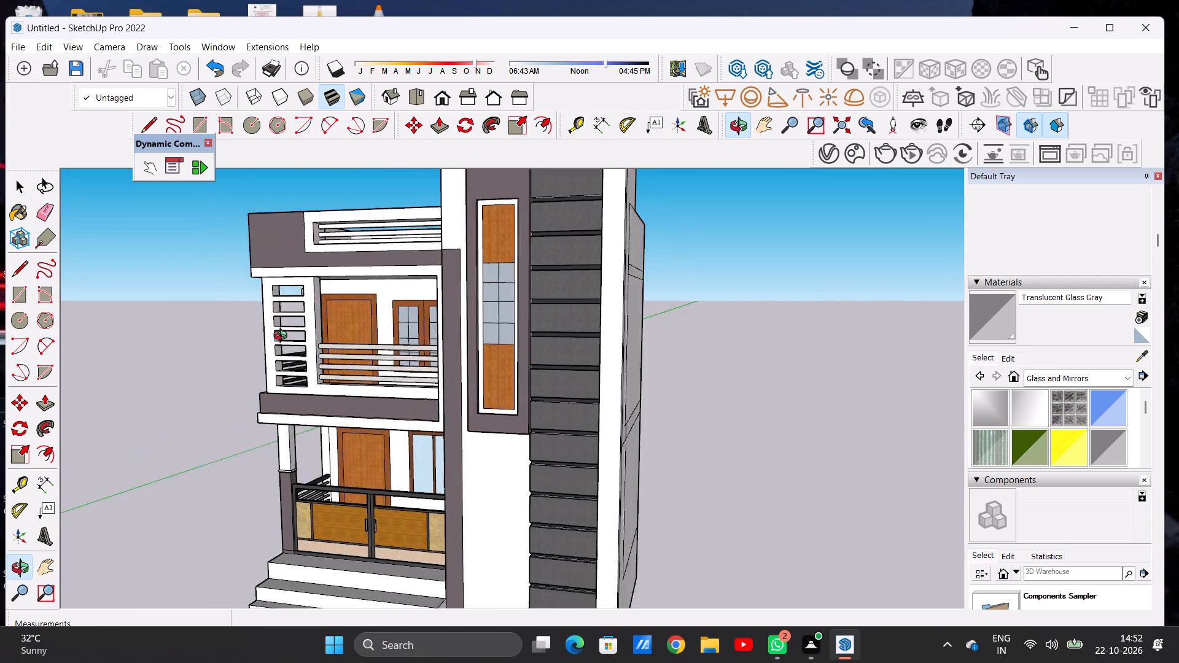
pyautogui.moveTo(283, 337); pyautogui.dragTo(410, 360, button='middle')
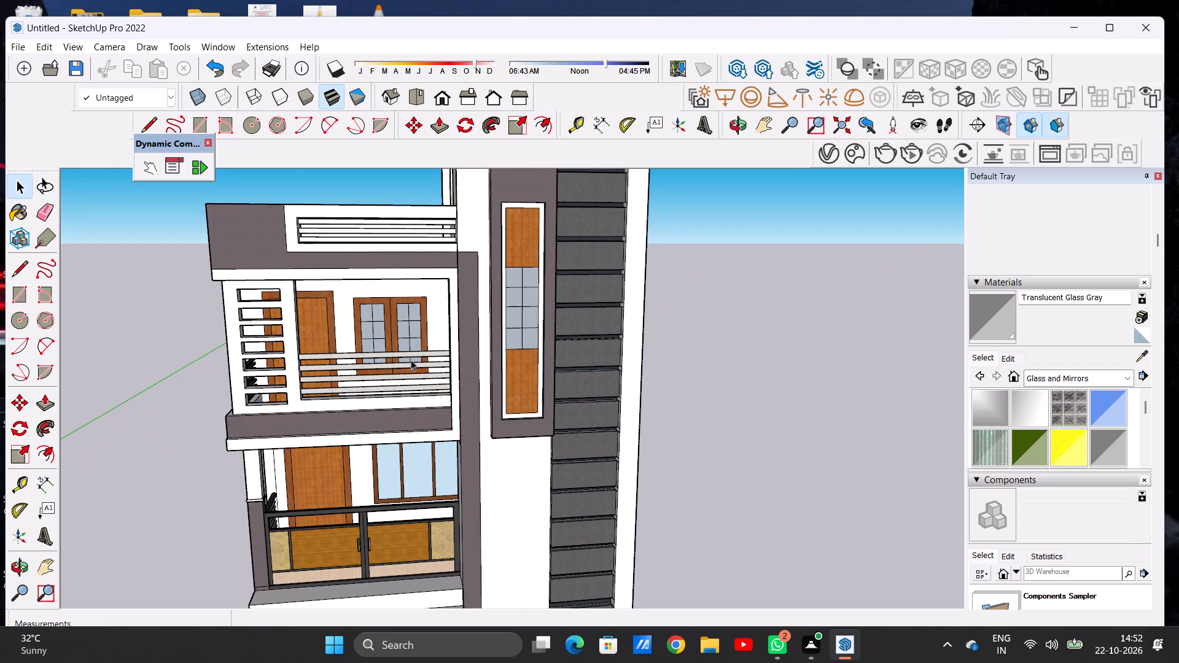
pyautogui.scroll(-12, 394, 366)
pyautogui.scroll(5, 388, 430)
pyautogui.moveTo(392, 477); pyautogui.dragTo(369, 449, button='middle')
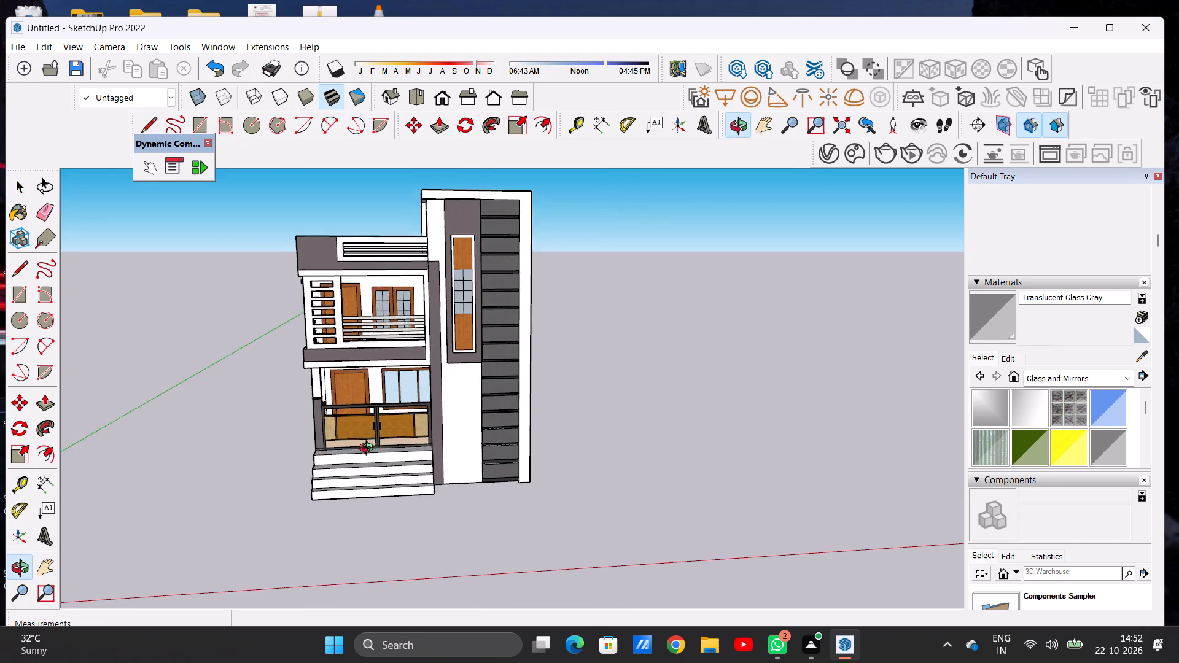
pyautogui.moveTo(369, 449); pyautogui.dragTo(341, 415, button='middle')
pyautogui.middleClick(341, 415)
pyautogui.middleClick(343, 415)
pyautogui.middleClick(413, 422)
pyautogui.scroll(11, 342, 432)
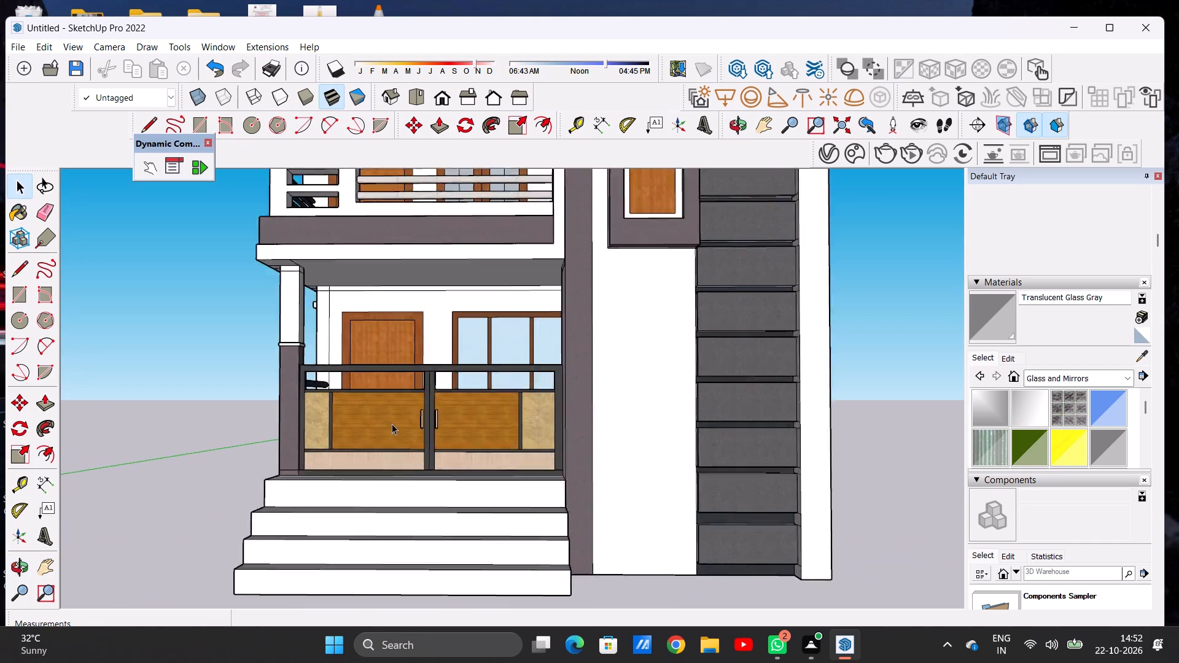
pyautogui.scroll(3, 392, 424)
pyautogui.scroll(-14, 386, 477)
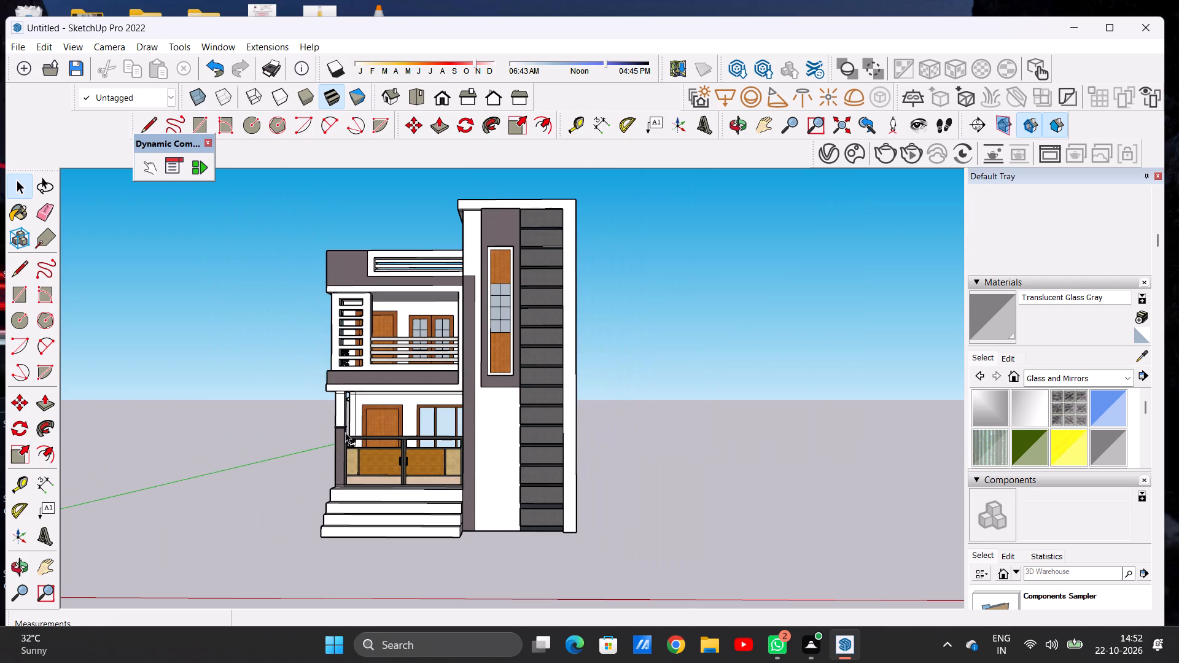
pyautogui.middleClick(417, 462)
pyautogui.scroll(-5, 438, 441)
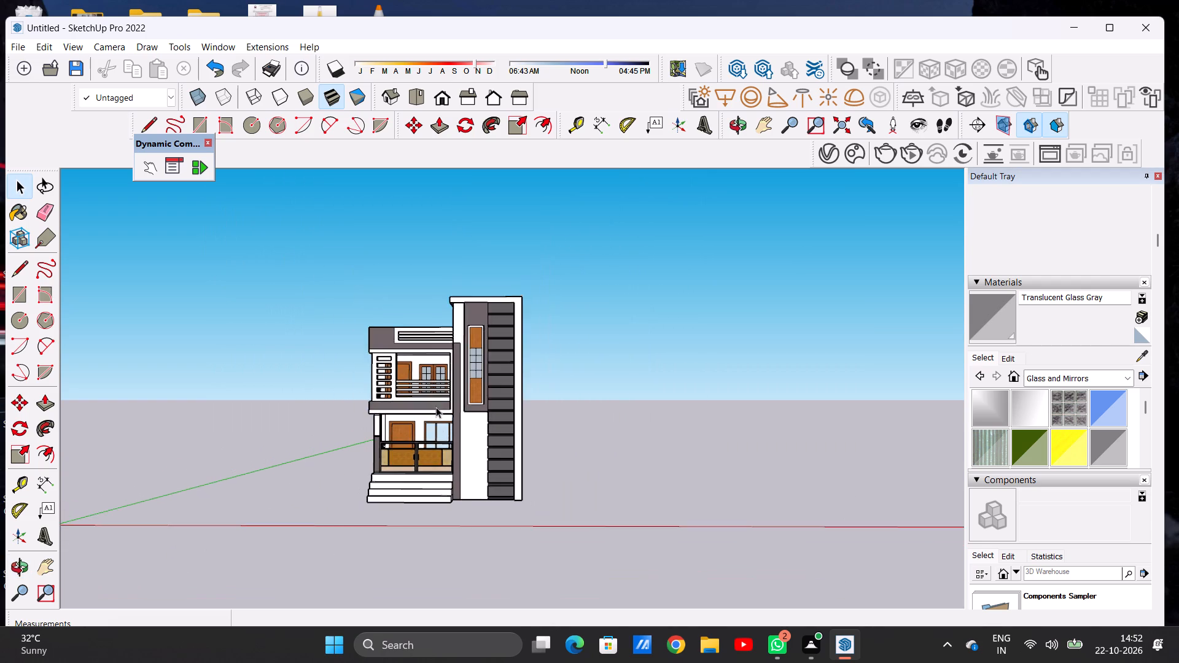
pyautogui.scroll(14, 432, 394)
pyautogui.scroll(-7, 431, 389)
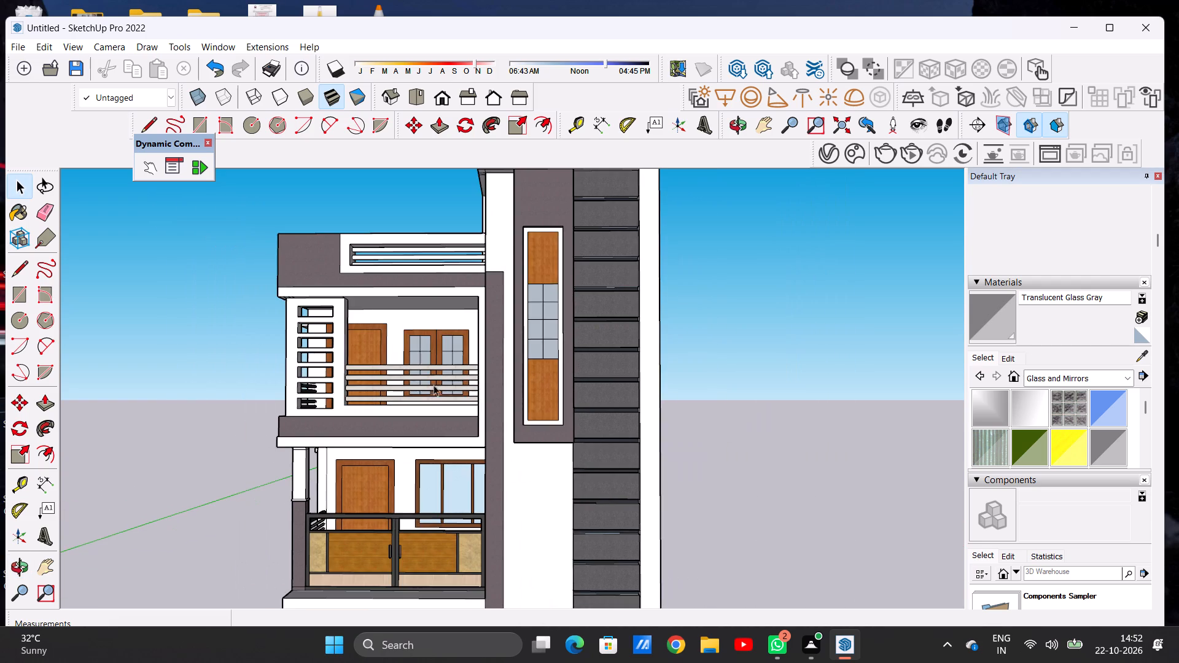
pyautogui.moveTo(435, 382); pyautogui.dragTo(473, 411, button='middle')
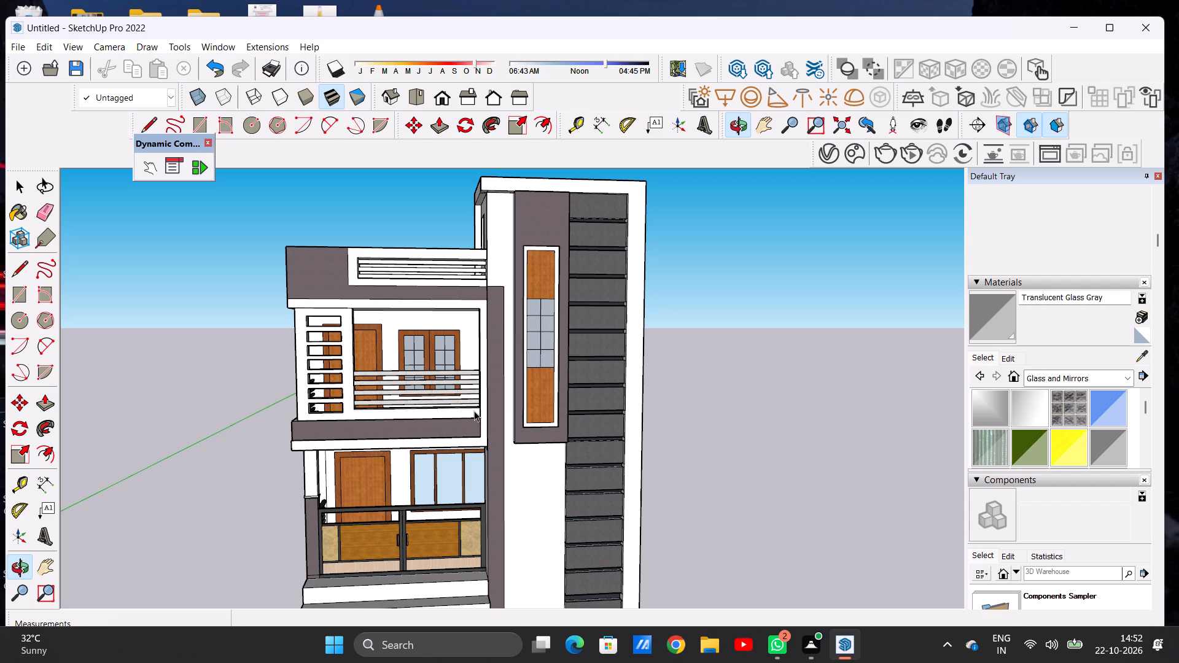
pyautogui.scroll(-2, 442, 411)
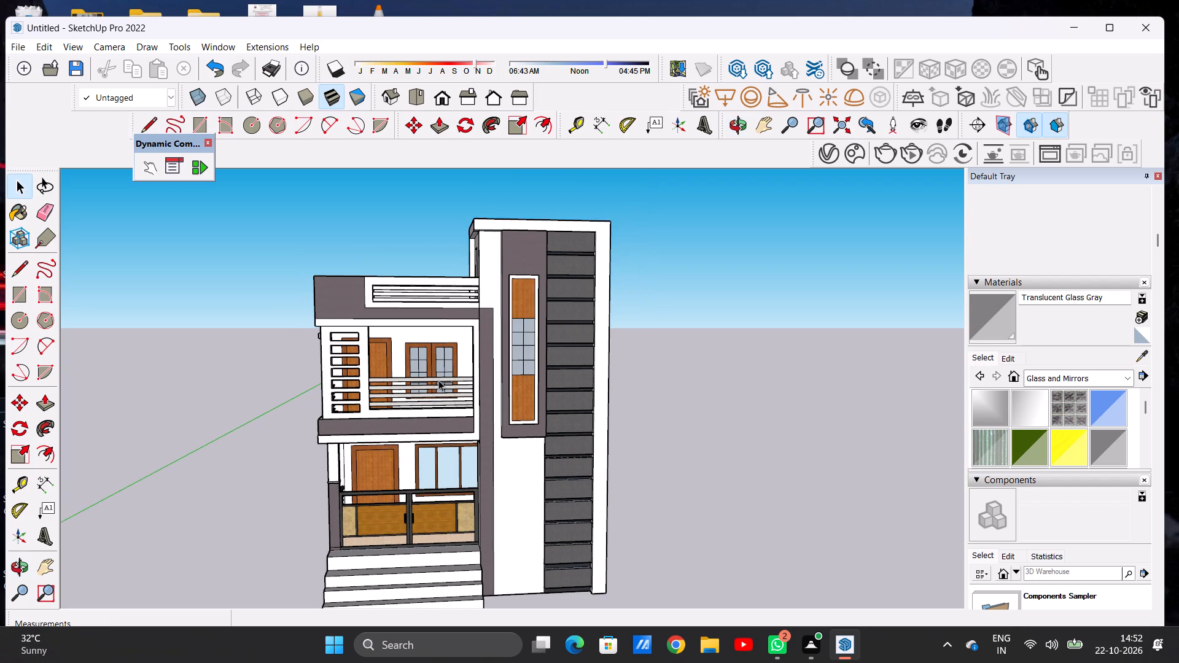
pyautogui.scroll(-4, 438, 380)
# Paint the three horizontal rails in the front roof parapet opening with Color M07 from the Colors collection.
pyautogui.scroll(12, 434, 330)
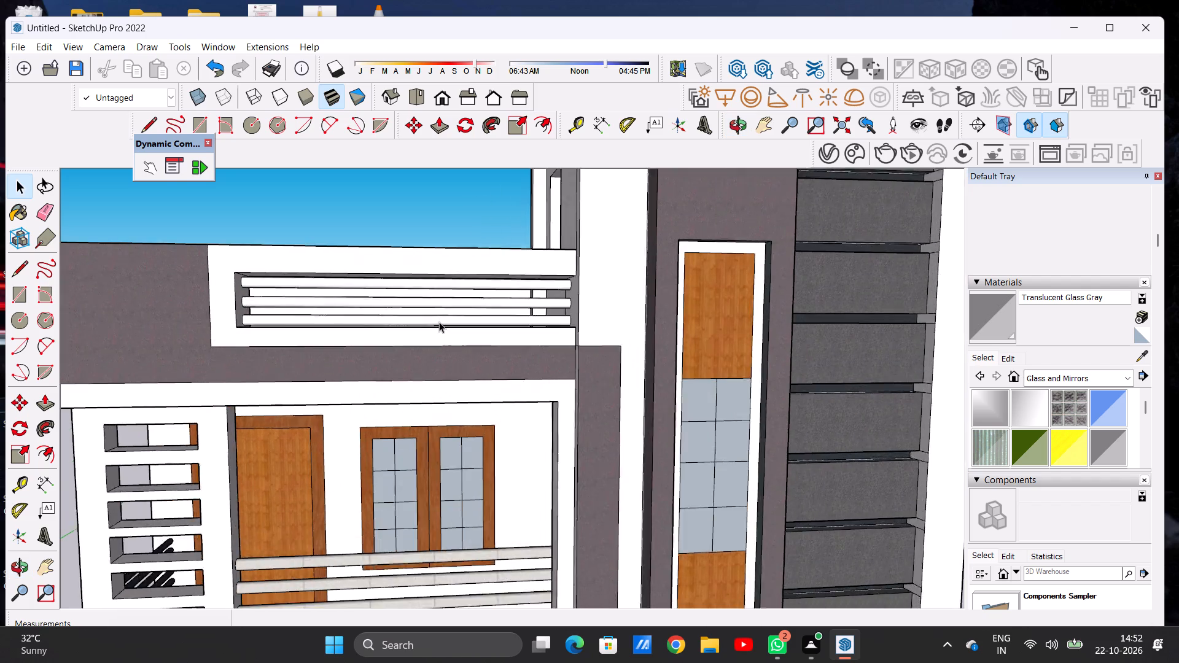
pyautogui.scroll(9, 439, 322)
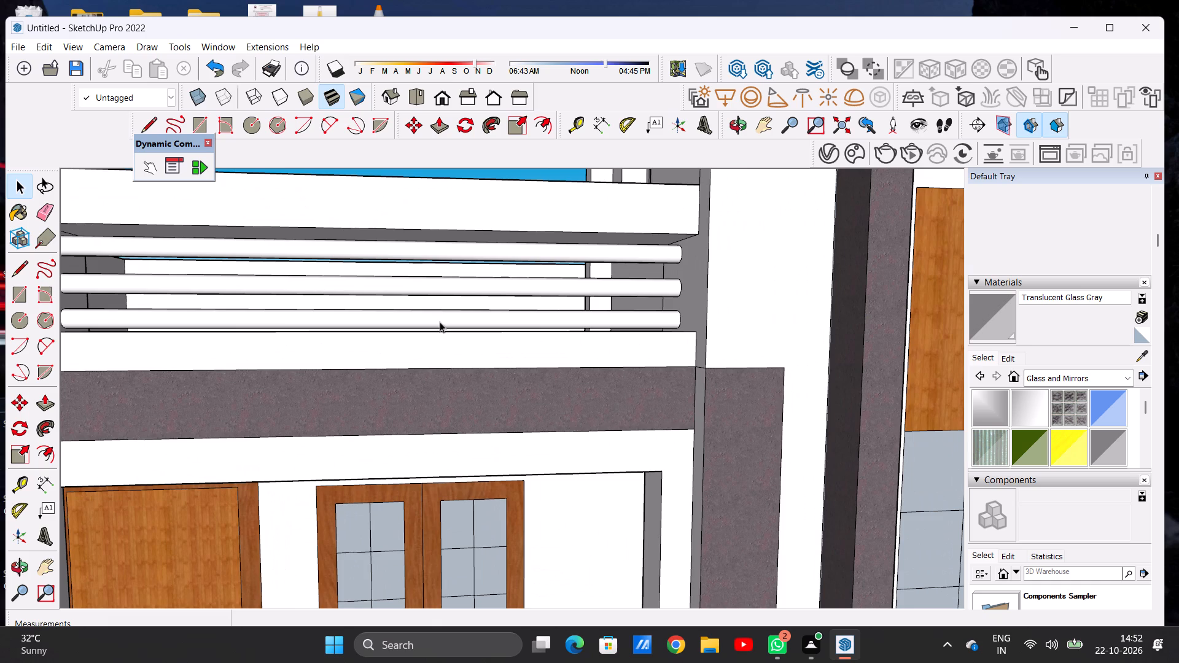
pyautogui.click(1040, 373)
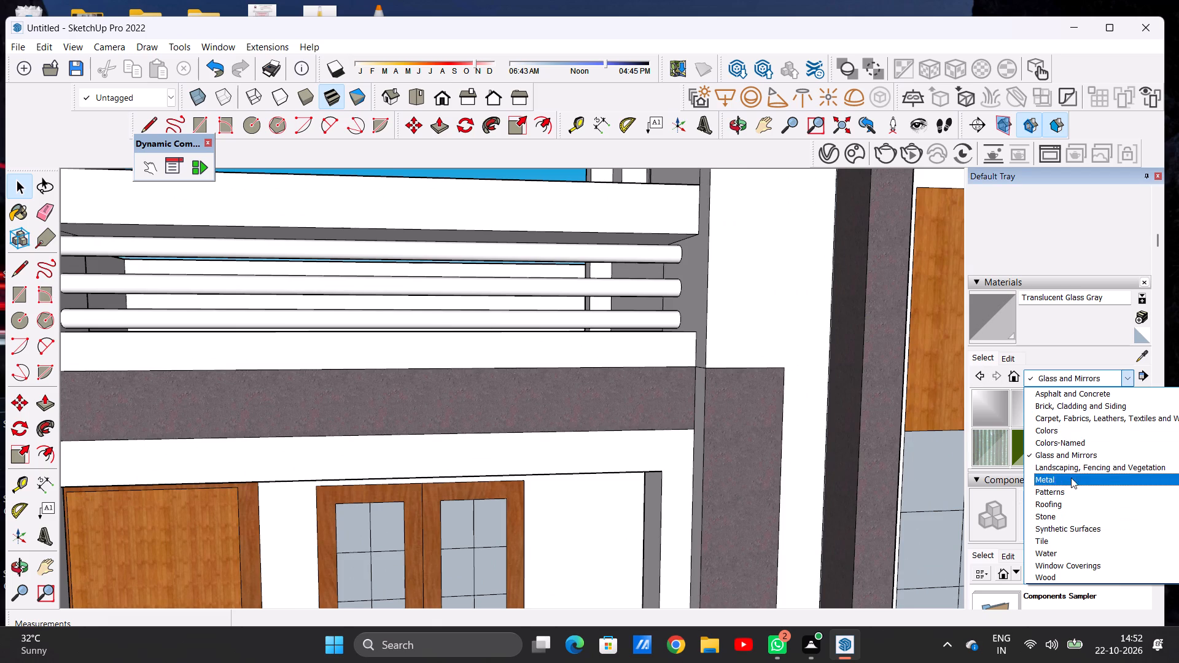
pyautogui.click(1074, 435)
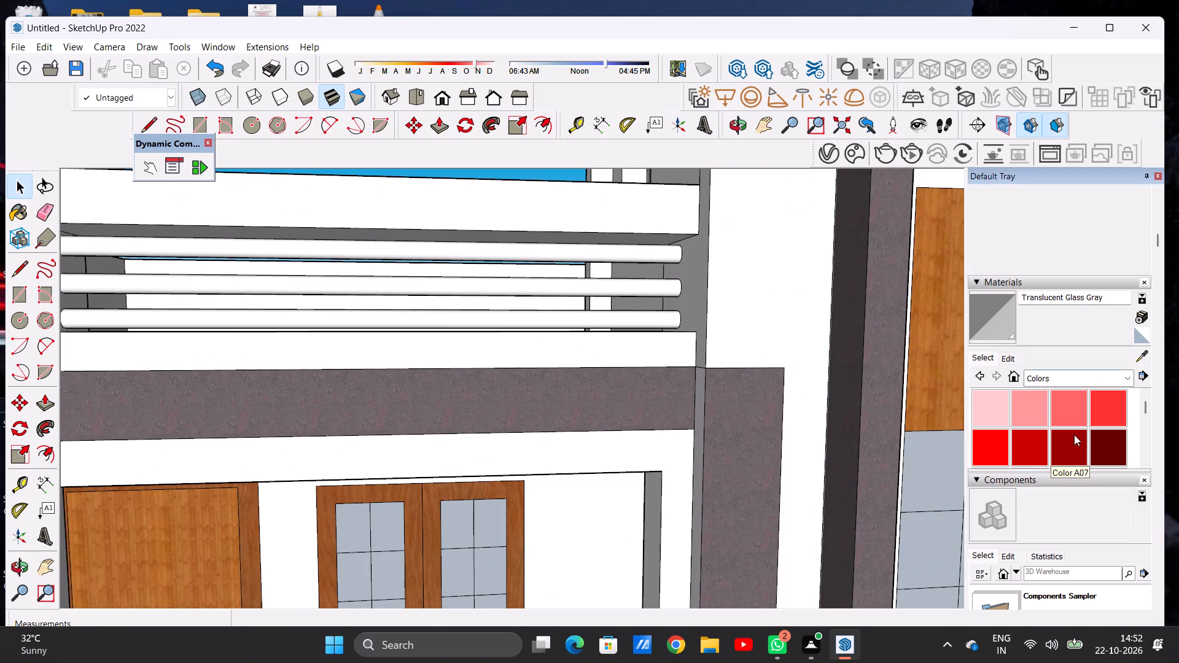
pyautogui.scroll(-10, 1074, 435)
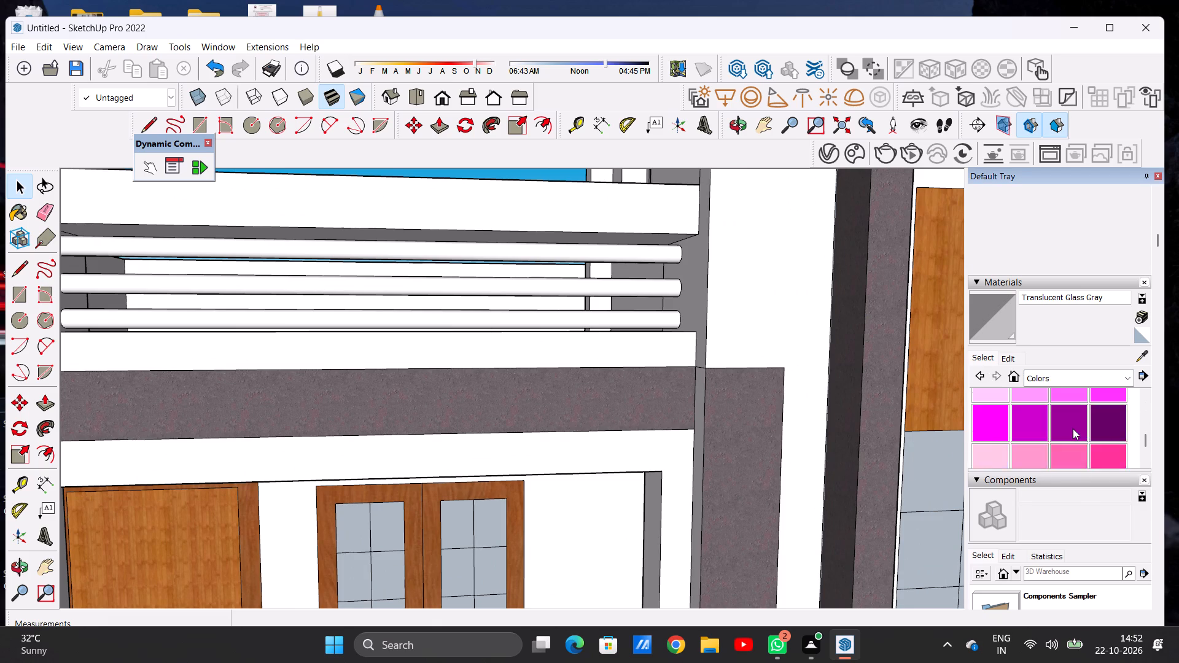
pyautogui.scroll(-5, 1073, 428)
pyautogui.scroll(2, 1073, 428)
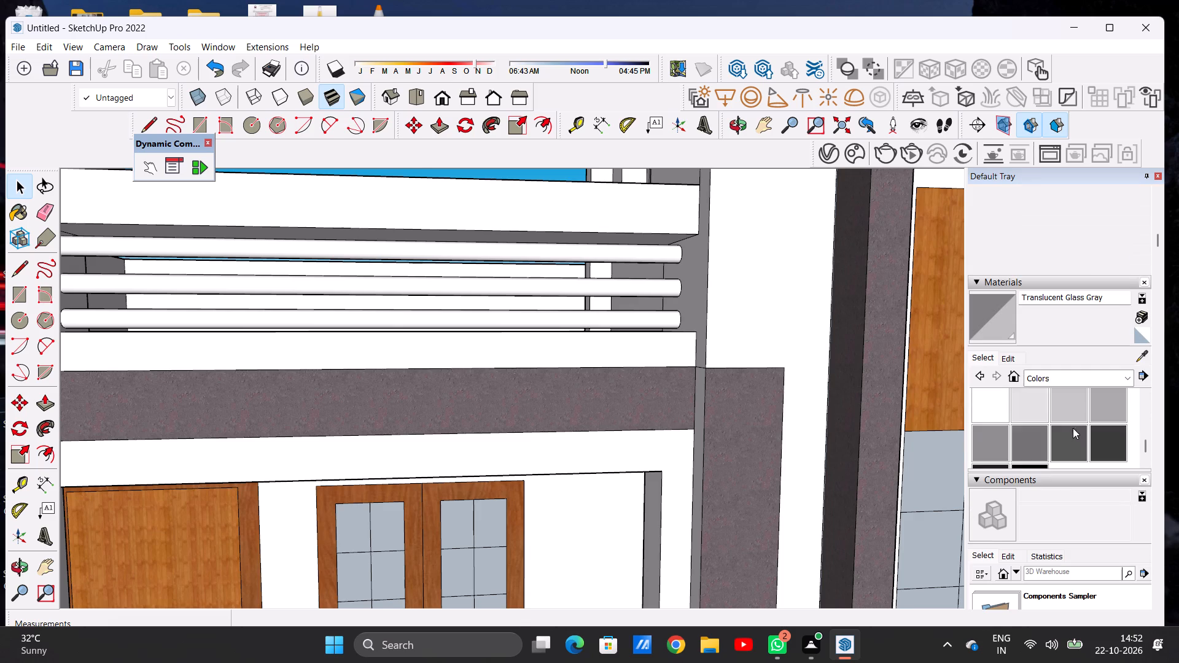
pyautogui.scroll(1, 1073, 428)
pyautogui.scroll(-2, 1073, 428)
pyautogui.scroll(1, 1073, 428)
pyautogui.click(1102, 442)
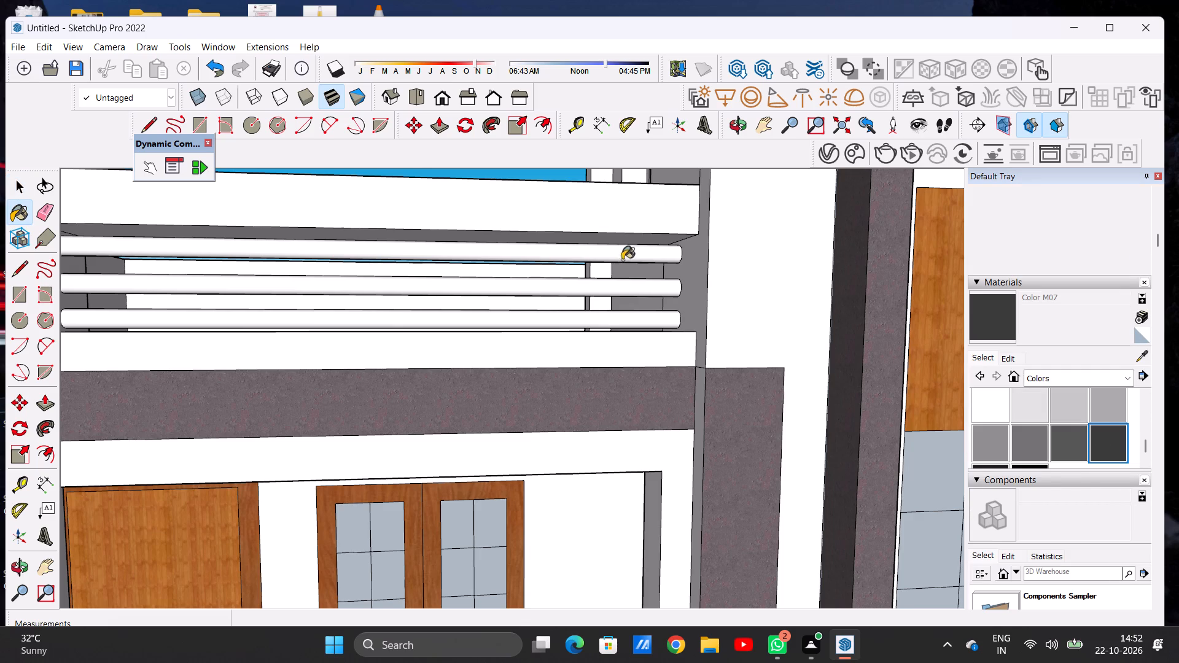
pyautogui.scroll(7, 629, 257)
pyautogui.click(621, 248)
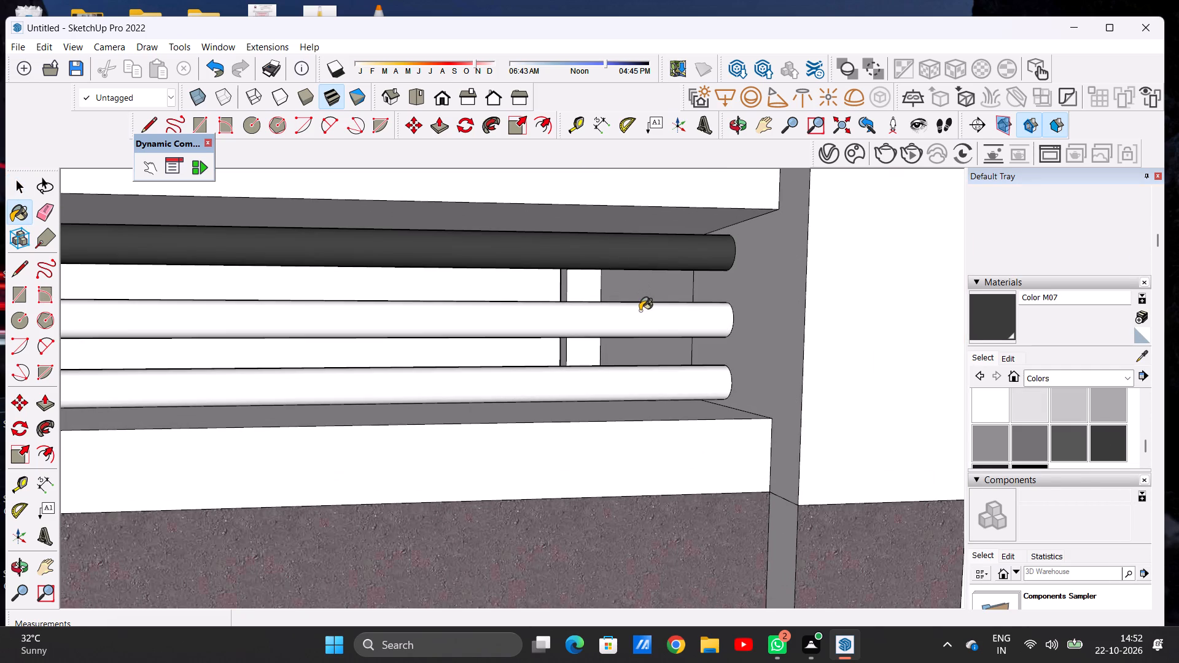
pyautogui.click(641, 314)
pyautogui.click(640, 381)
# Paint the four horizontal rails in the side roof parapet opening with Color M07.
pyautogui.scroll(-3, 535, 339)
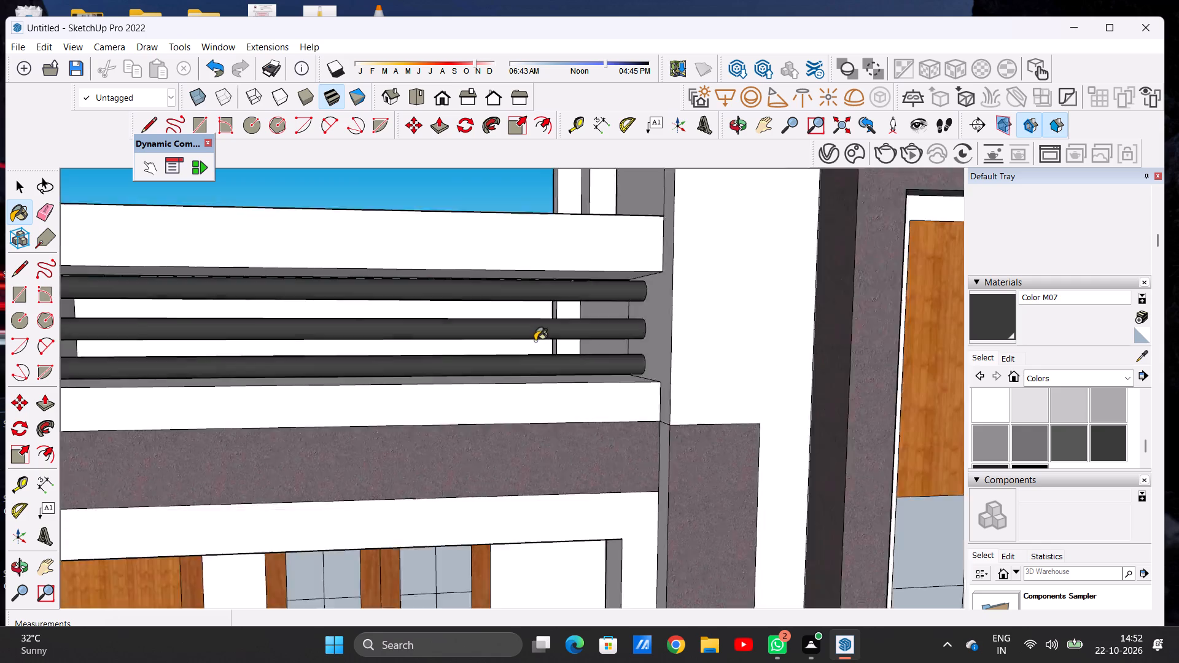
pyautogui.scroll(-15, 535, 341)
pyautogui.scroll(-1, 472, 352)
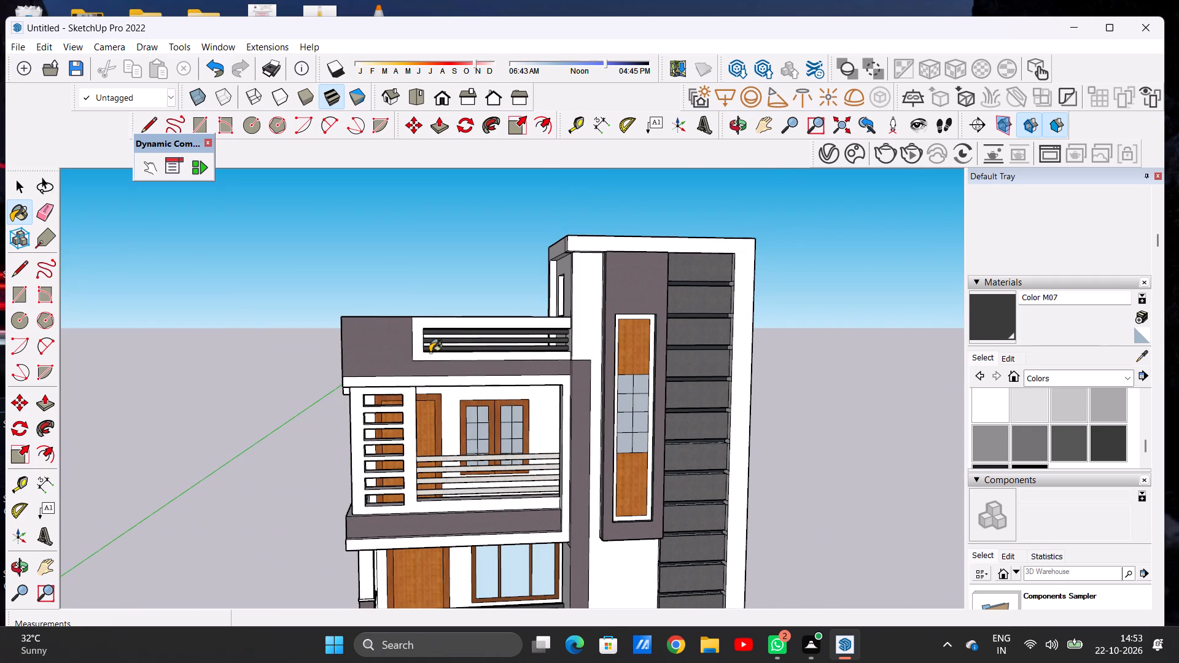
pyautogui.moveTo(349, 363); pyautogui.dragTo(707, 366, button='middle')
pyautogui.scroll(7, 429, 344)
pyautogui.scroll(15, 439, 323)
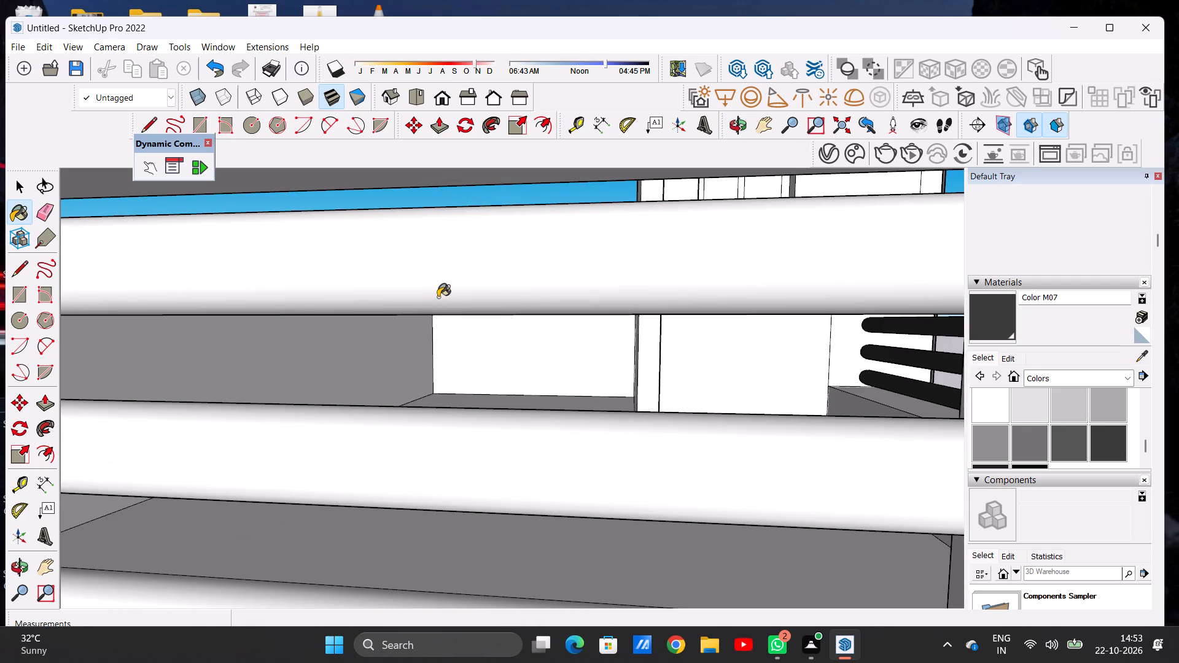
pyautogui.scroll(-8, 438, 297)
pyautogui.click(439, 287)
pyautogui.click(432, 382)
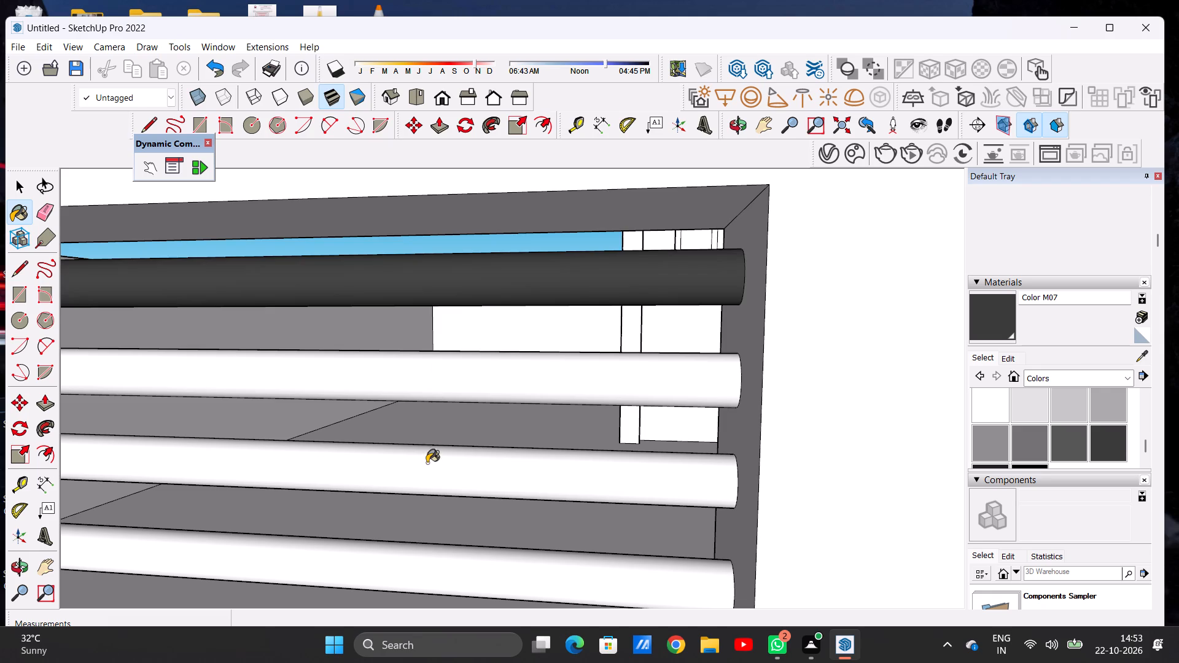
pyautogui.click(427, 463)
pyautogui.scroll(-7, 451, 336)
pyautogui.scroll(14, 445, 367)
pyautogui.click(445, 339)
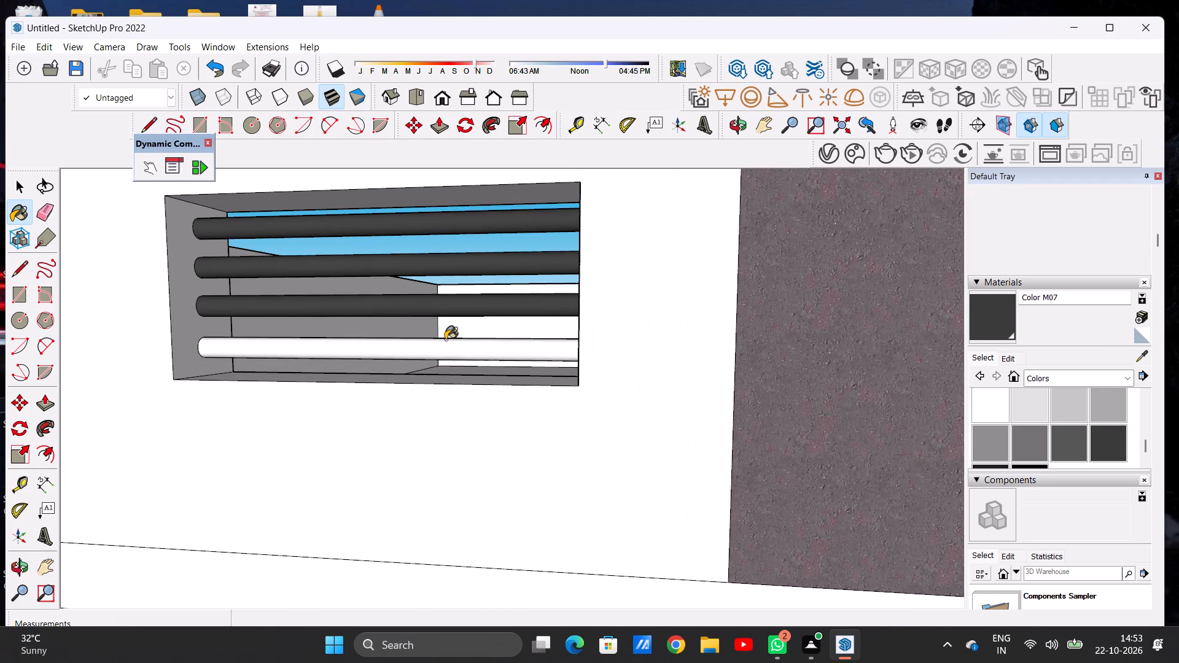
pyautogui.press('space')
pyautogui.press('space')
pyautogui.press('space')
# Paint the frame and central mullion of the first-floor side window with Formica Laminate Dark from the Synthetic Surfaces collection.
pyautogui.scroll(-6, 431, 408)
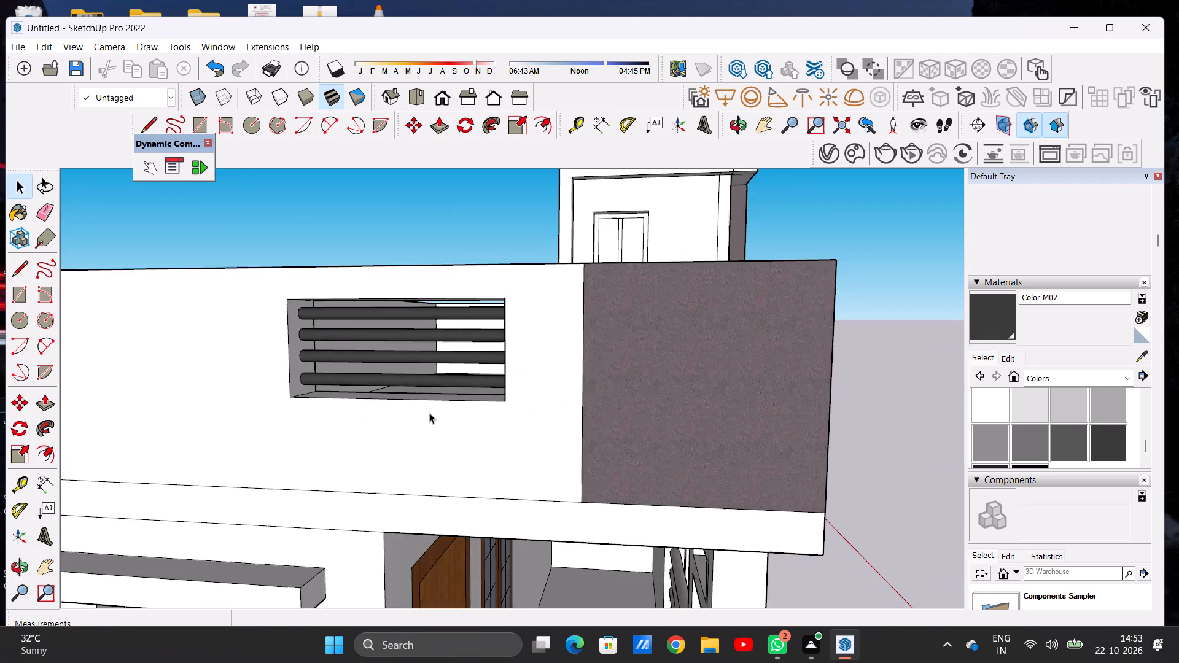
pyautogui.scroll(-16, 429, 413)
pyautogui.scroll(-5, 420, 365)
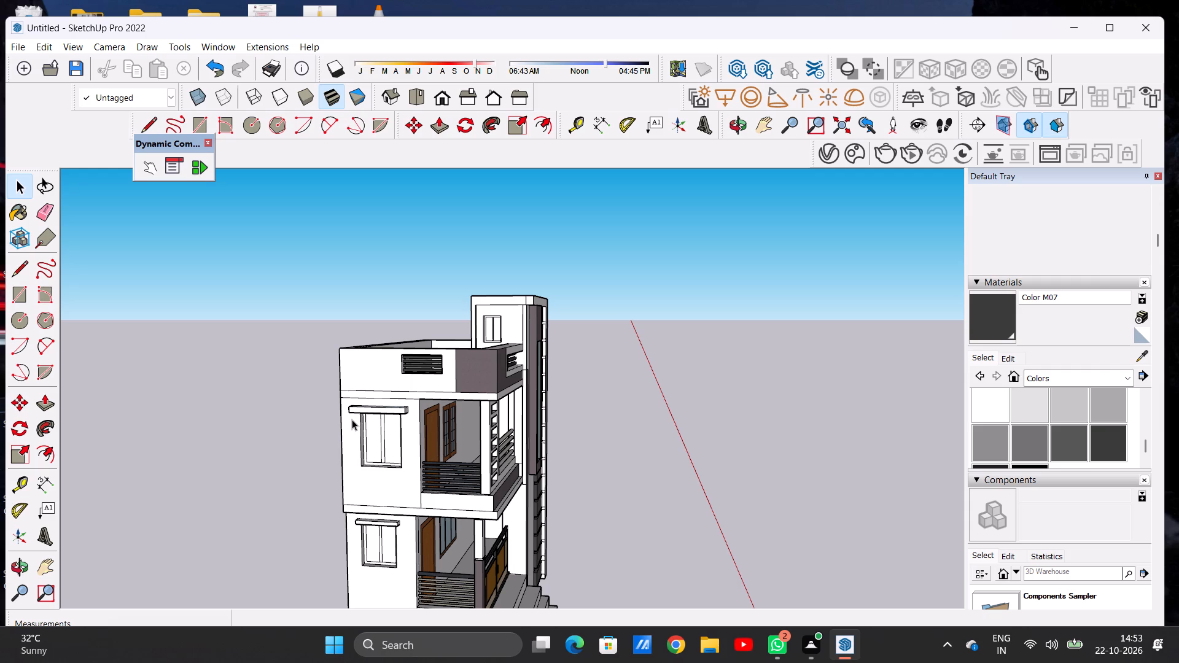
pyautogui.scroll(-3, 352, 423)
pyautogui.scroll(5, 408, 426)
pyautogui.scroll(4, 360, 441)
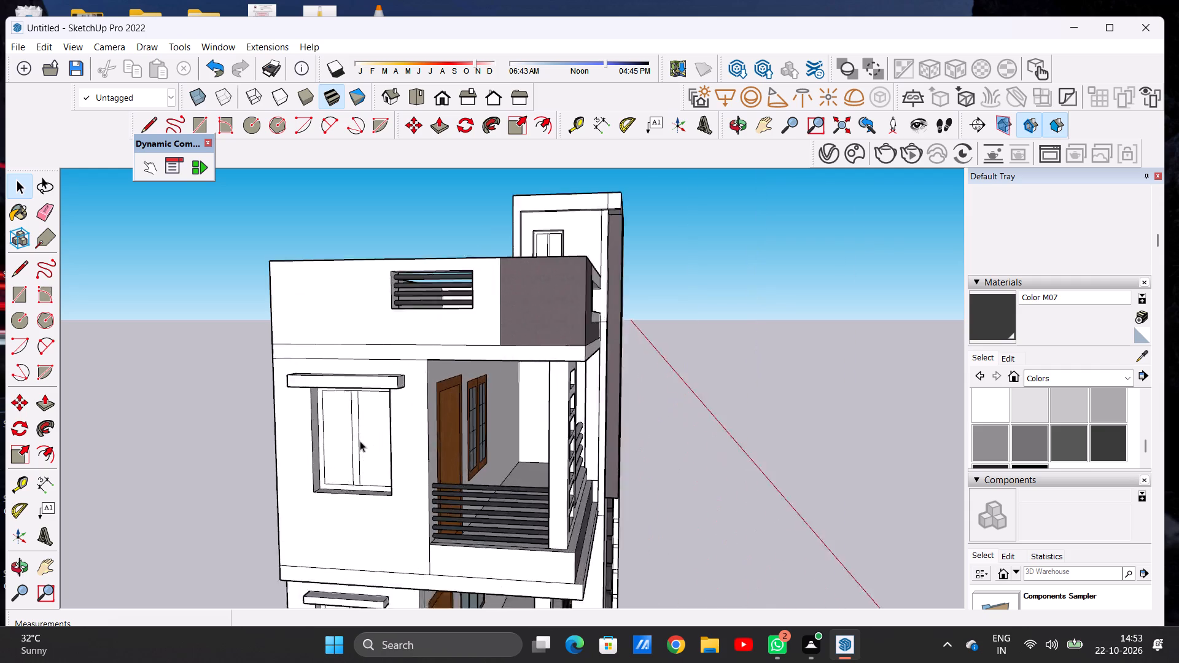
pyautogui.scroll(9, 360, 441)
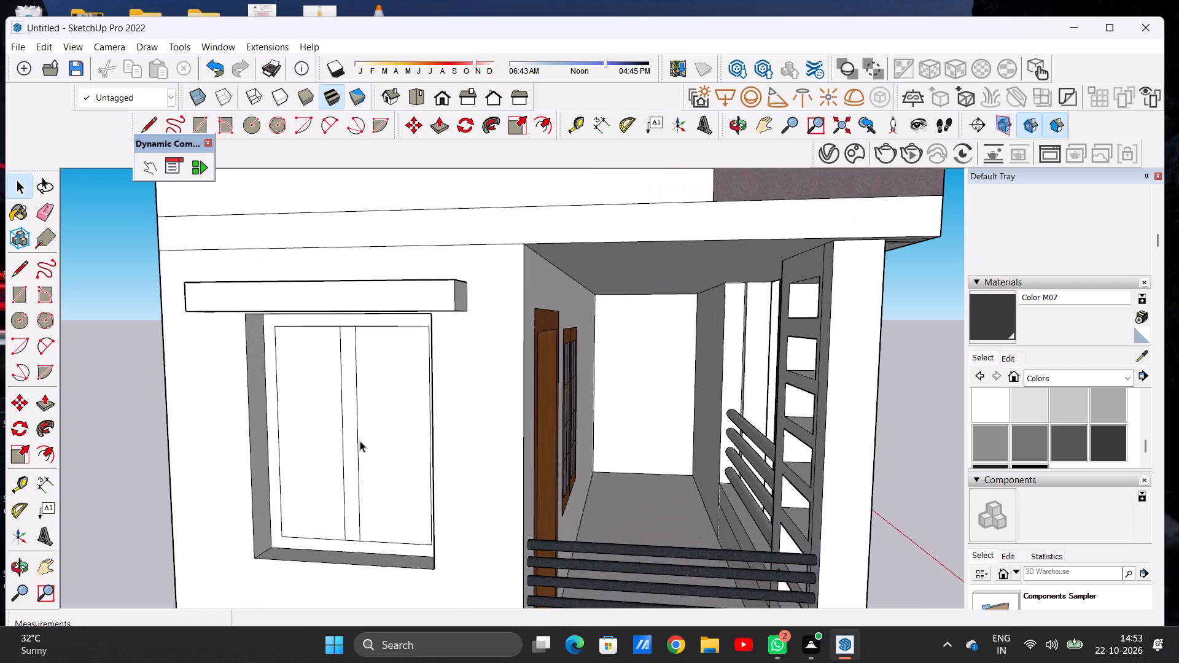
pyautogui.moveTo(344, 428); pyautogui.dragTo(371, 433, button='middle')
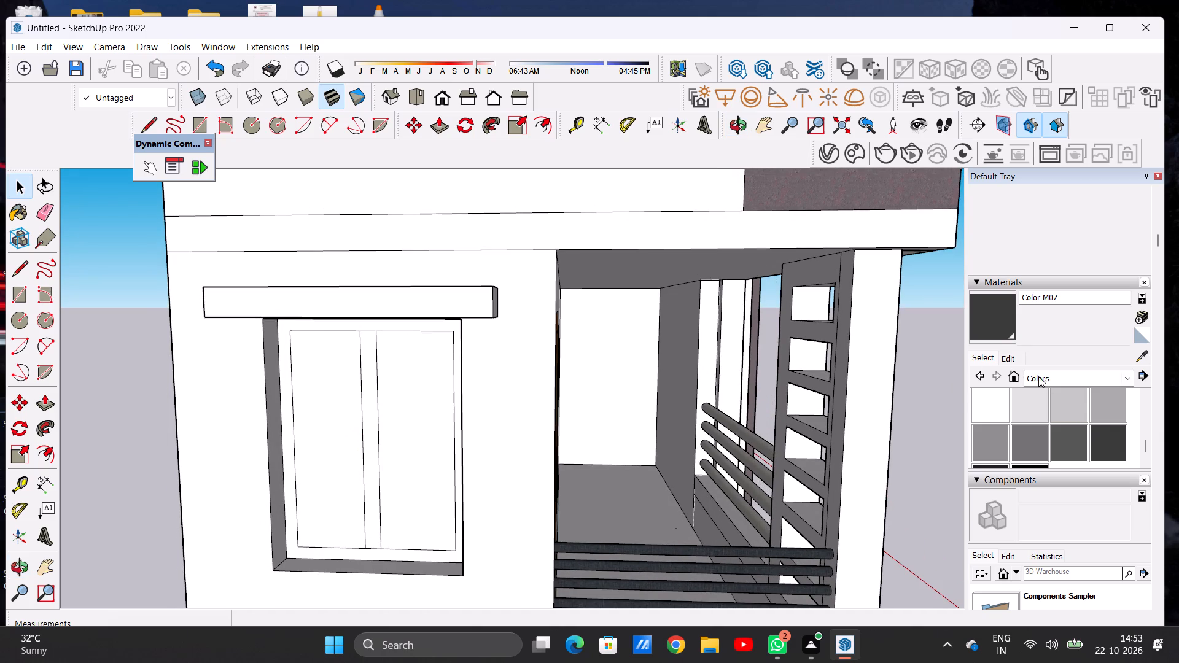
pyautogui.click(1038, 376)
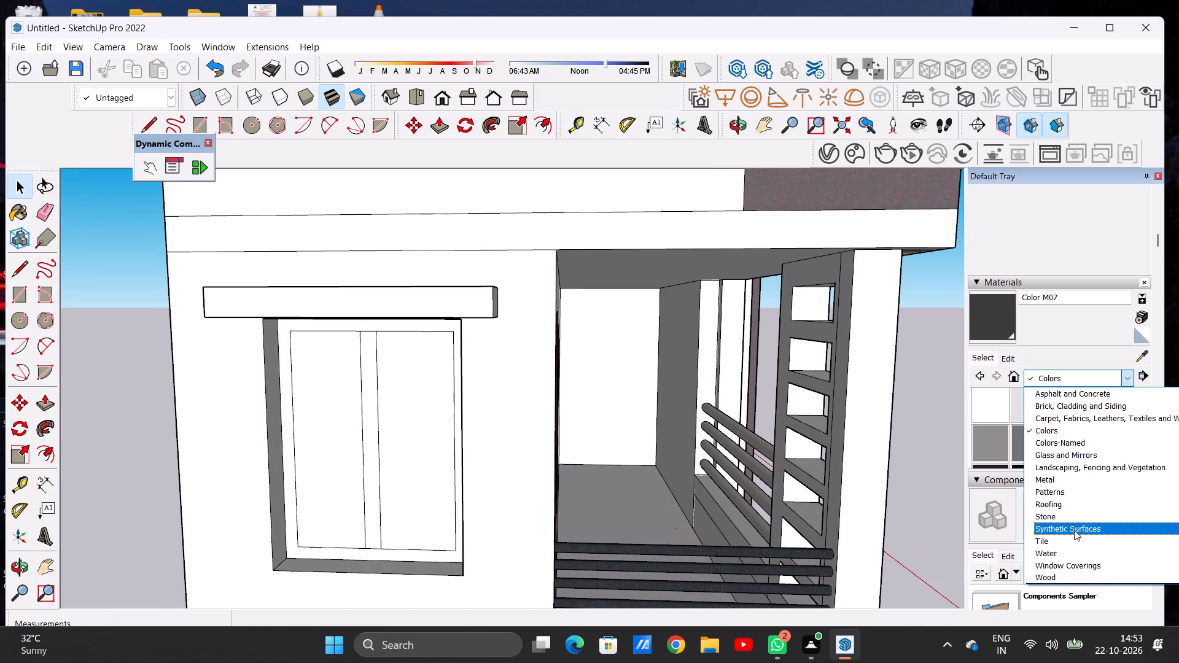
pyautogui.click(1074, 530)
pyautogui.click(1030, 441)
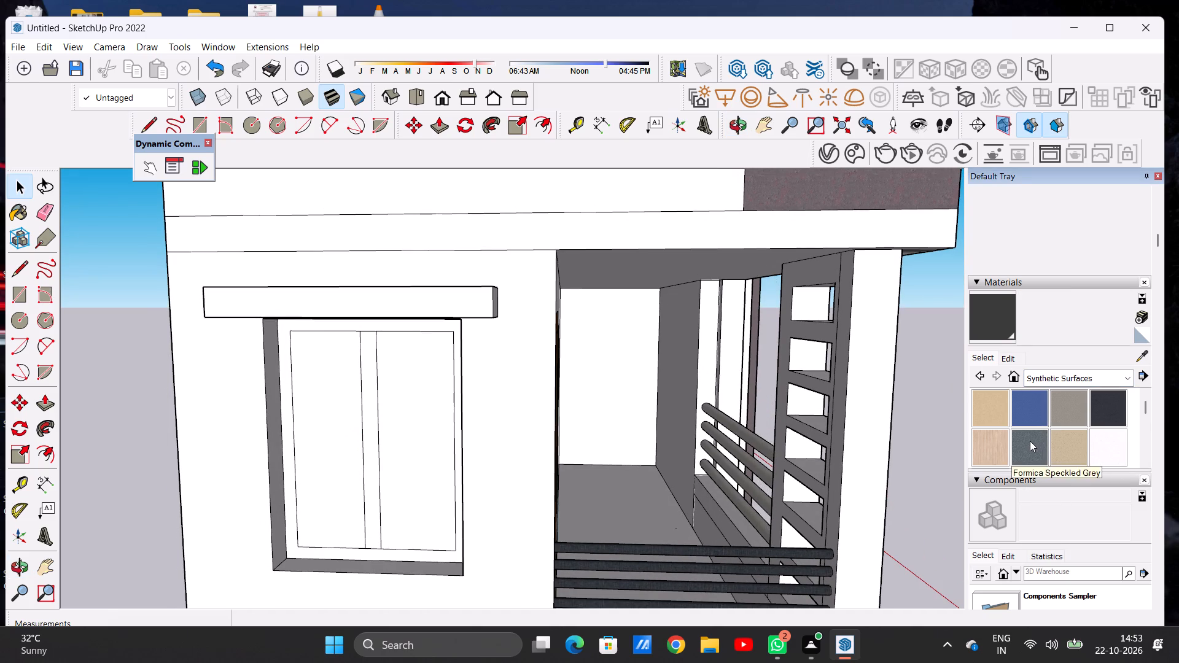
pyautogui.scroll(4, 394, 449)
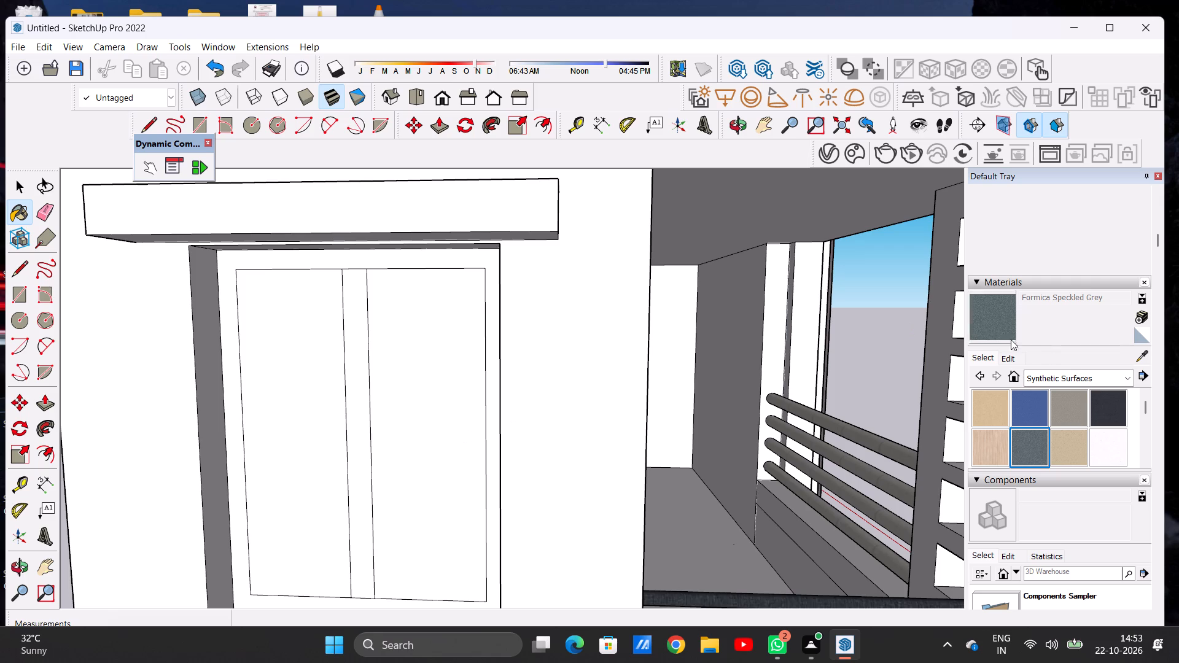
pyautogui.click(1098, 405)
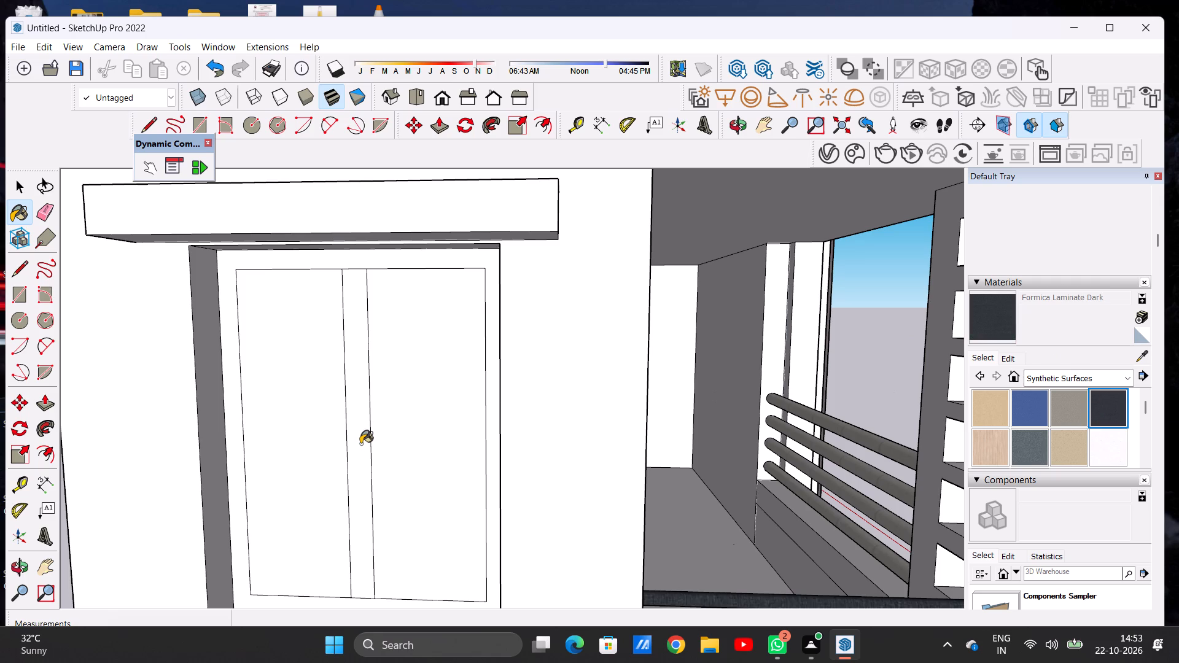
pyautogui.click(360, 444)
pyautogui.scroll(5, 365, 258)
pyautogui.click(365, 258)
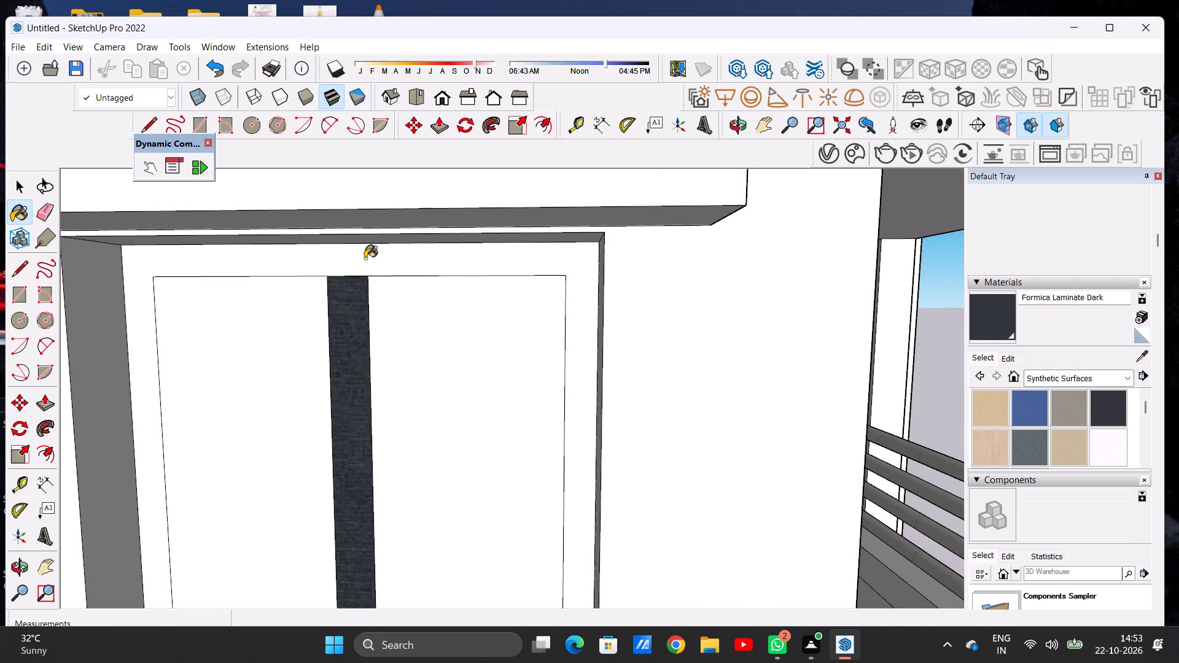
# Paint both panes of the first-floor side window with Blinds Roman Hobbled Blue from the Window Coverings collection.
pyautogui.scroll(-20, 360, 278)
pyautogui.scroll(-2, 360, 278)
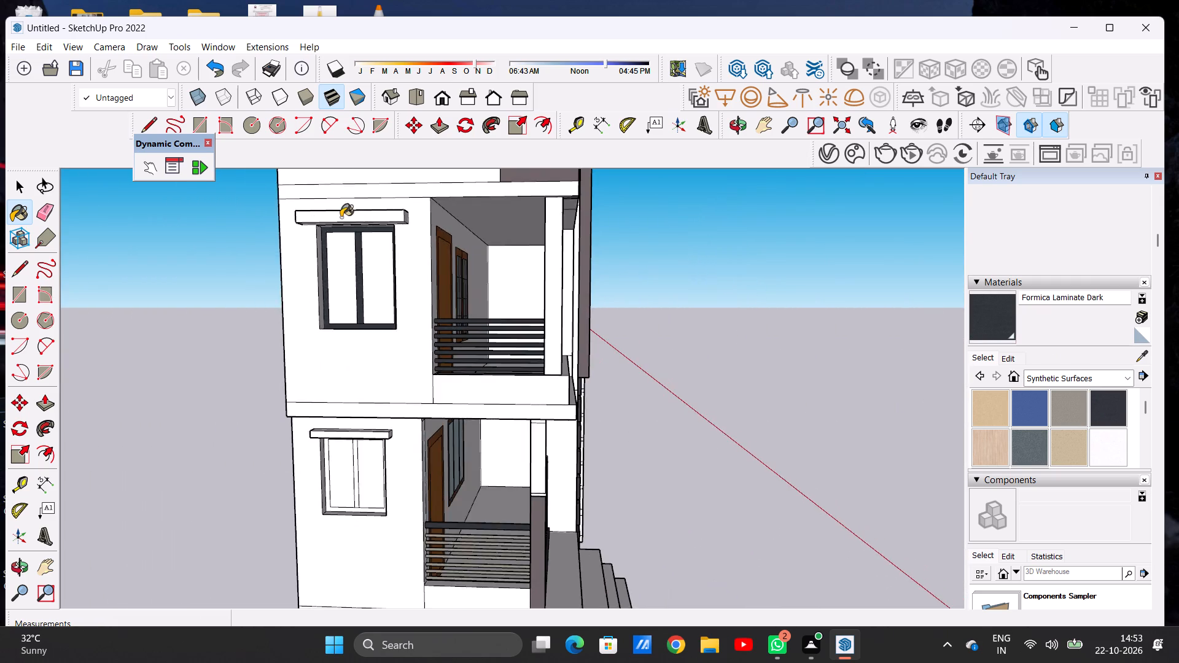
pyautogui.scroll(-5, 341, 217)
pyautogui.scroll(13, 360, 384)
pyautogui.scroll(-1, 352, 382)
pyautogui.scroll(1, 352, 382)
pyautogui.scroll(-3, 352, 382)
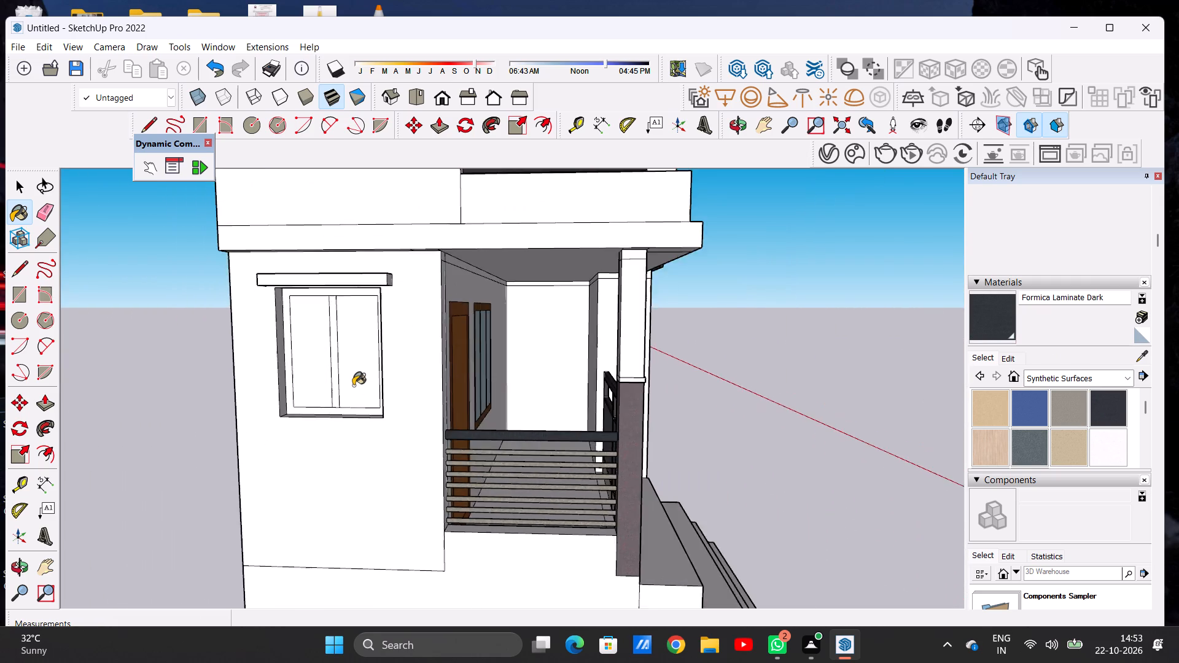
pyautogui.scroll(-13, 353, 386)
pyautogui.scroll(18, 344, 262)
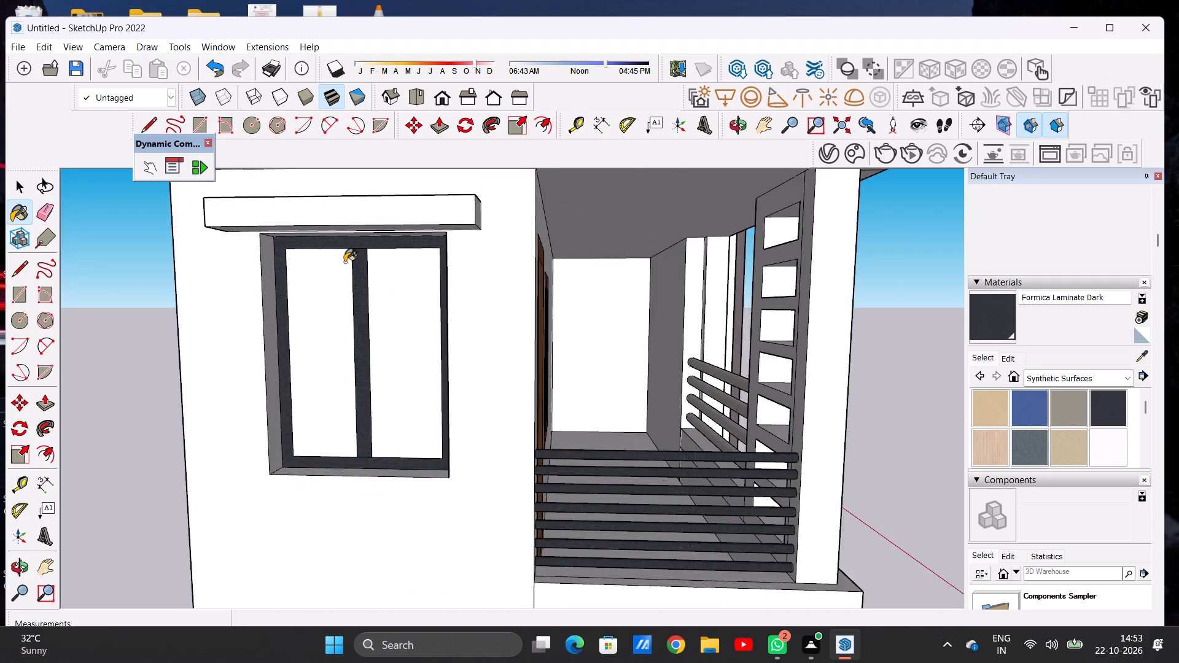
pyautogui.scroll(2, 344, 262)
pyautogui.click(1033, 377)
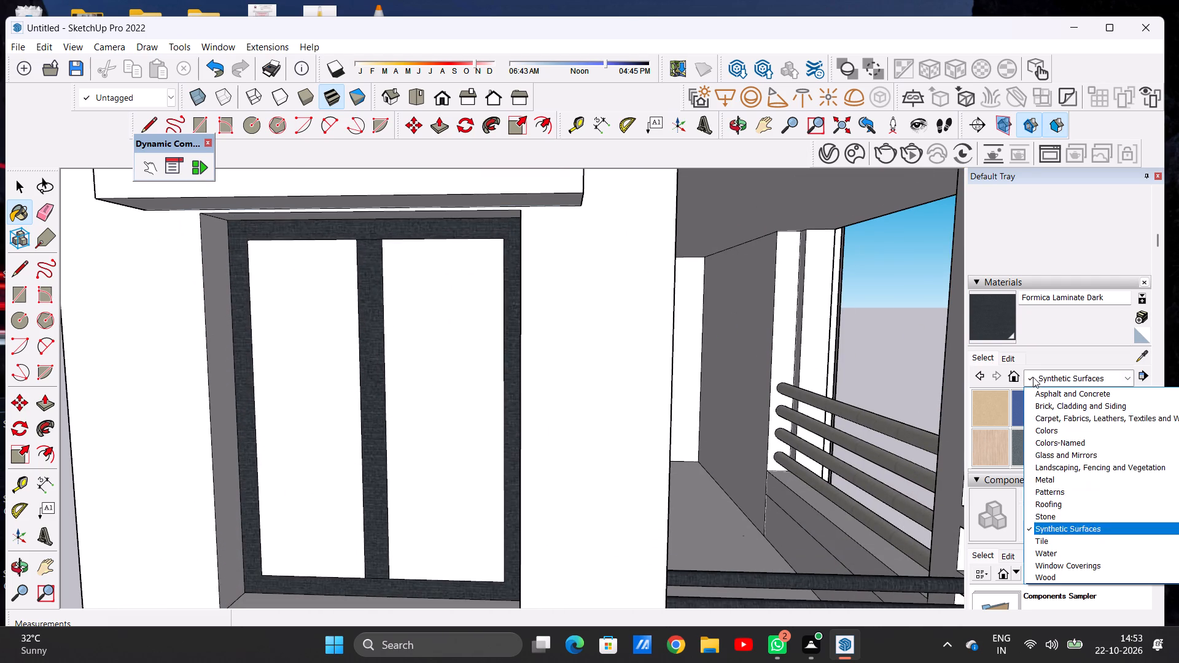
pyautogui.click(1058, 564)
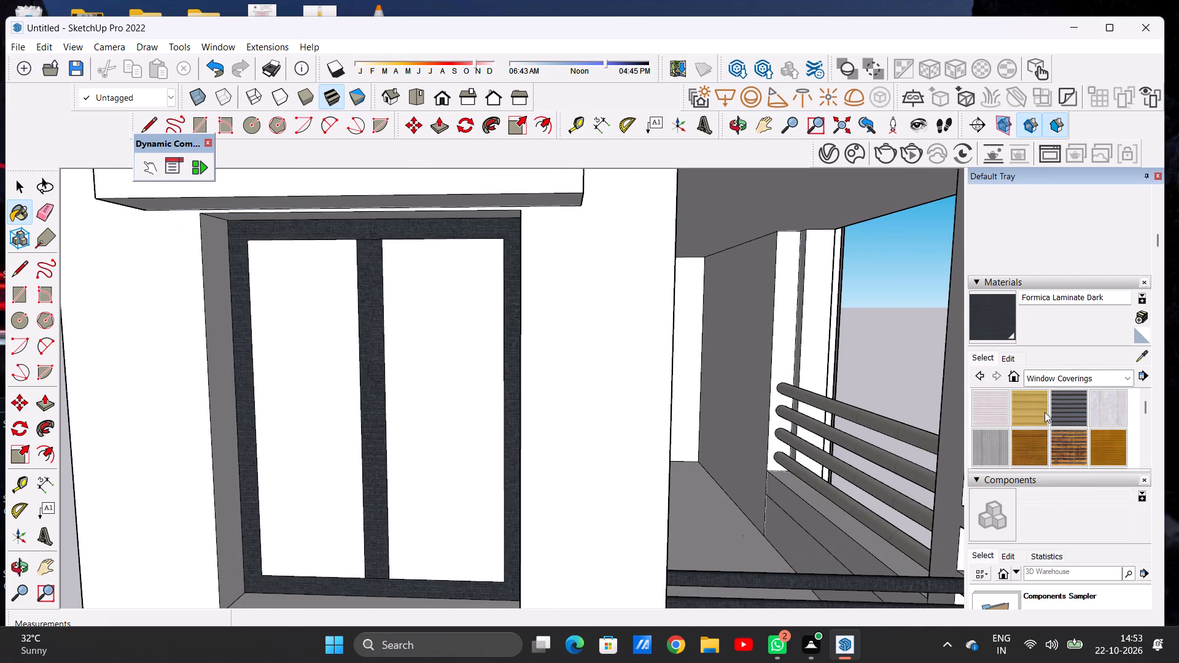
pyautogui.scroll(-1, 1016, 423)
pyautogui.scroll(1, 1016, 423)
pyautogui.click(1076, 409)
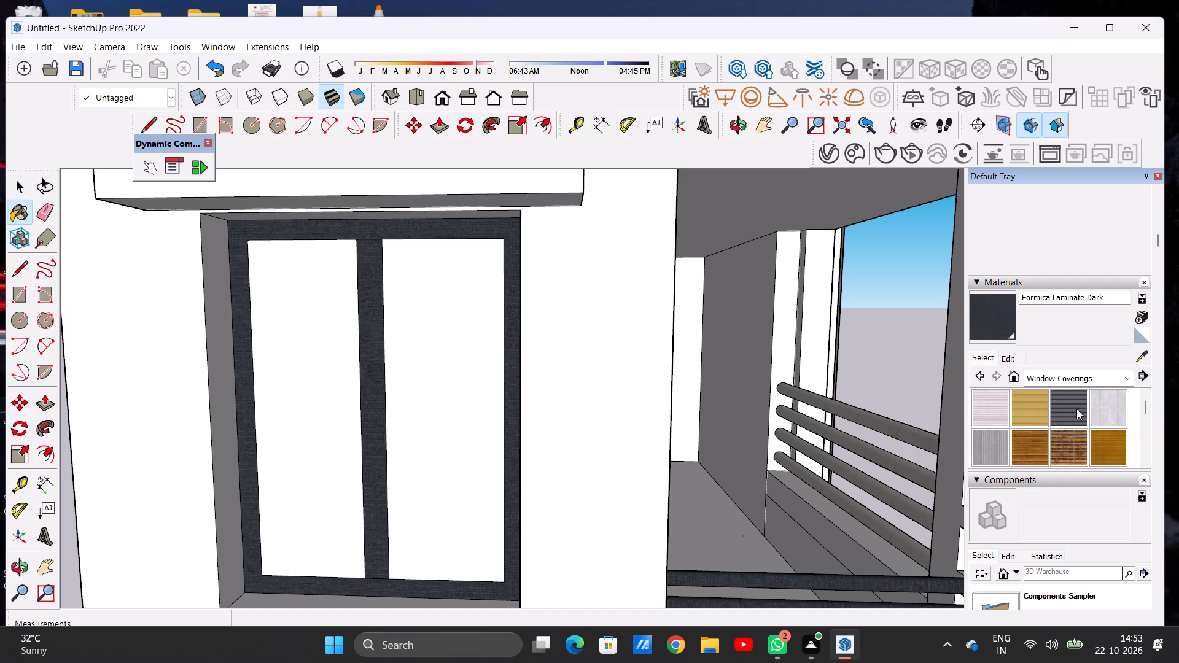
pyautogui.scroll(5, 351, 401)
pyautogui.click(351, 401)
pyautogui.scroll(6, 326, 430)
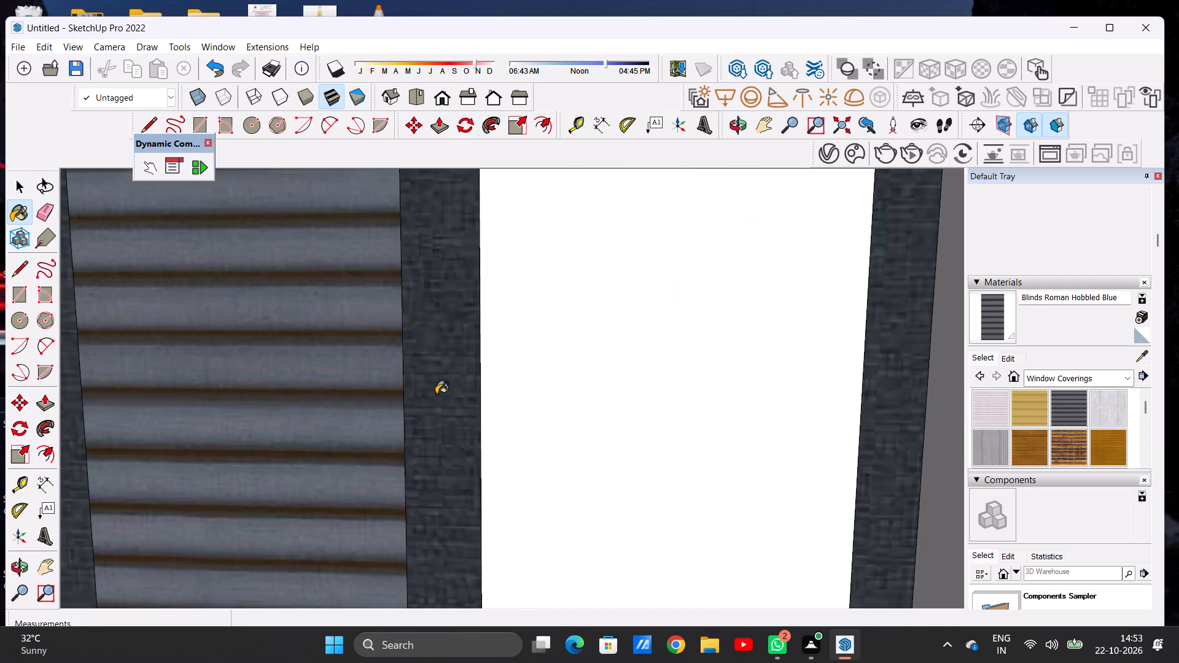
pyautogui.click(655, 341)
# Paint the frame and central mullion of the ground-floor side window with Formica Laminate Dark from Synthetic Surfaces.
pyautogui.scroll(-18, 345, 398)
pyautogui.scroll(9, 402, 336)
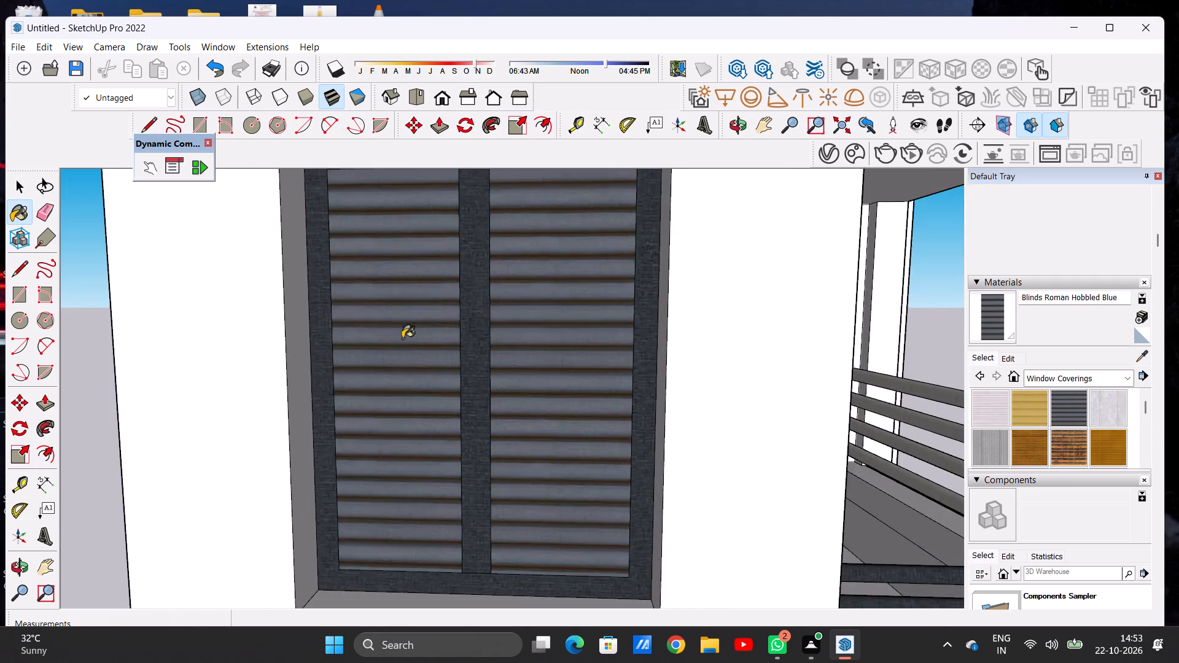
pyautogui.scroll(6, 402, 338)
pyautogui.scroll(-20, 325, 318)
pyautogui.scroll(-4, 325, 318)
pyautogui.scroll(1, 345, 297)
pyautogui.scroll(-8, 345, 296)
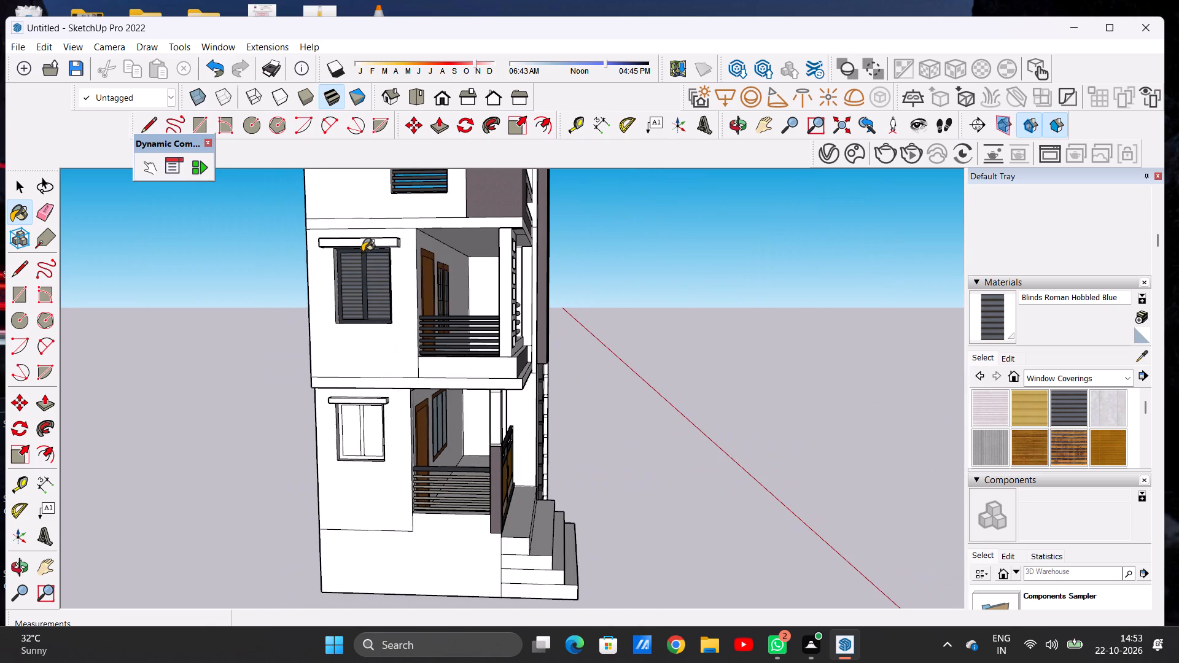
pyautogui.scroll(7, 380, 288)
pyautogui.scroll(-1, 380, 288)
pyautogui.scroll(1, 380, 288)
pyautogui.scroll(-11, 380, 288)
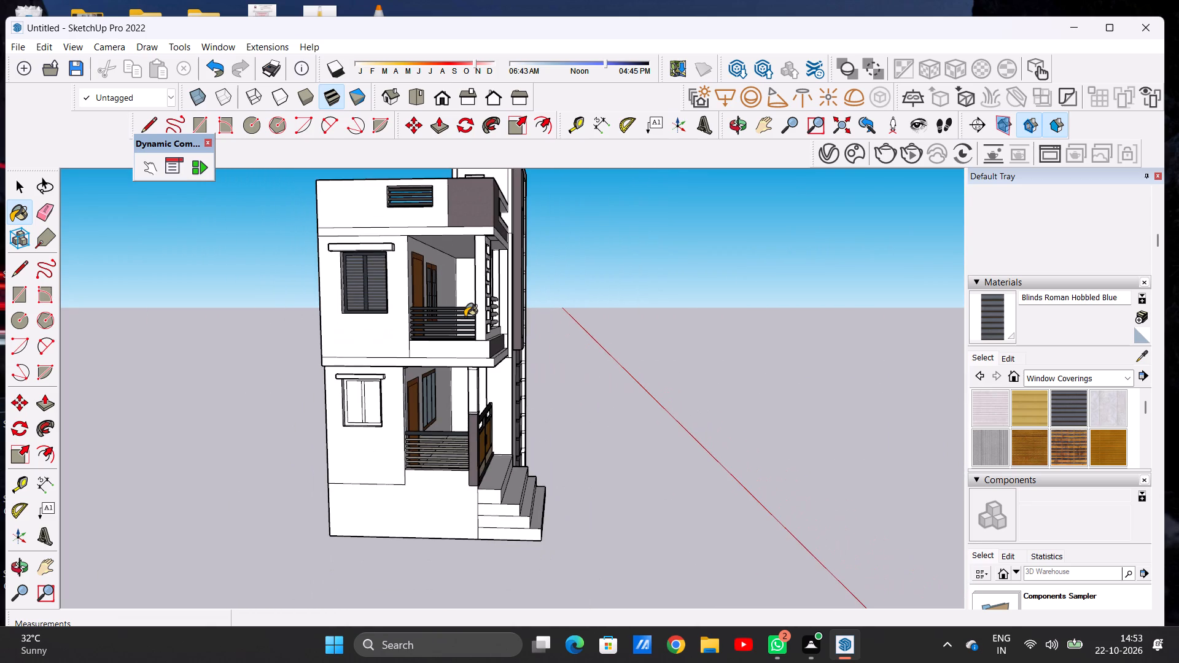
pyautogui.press('space')
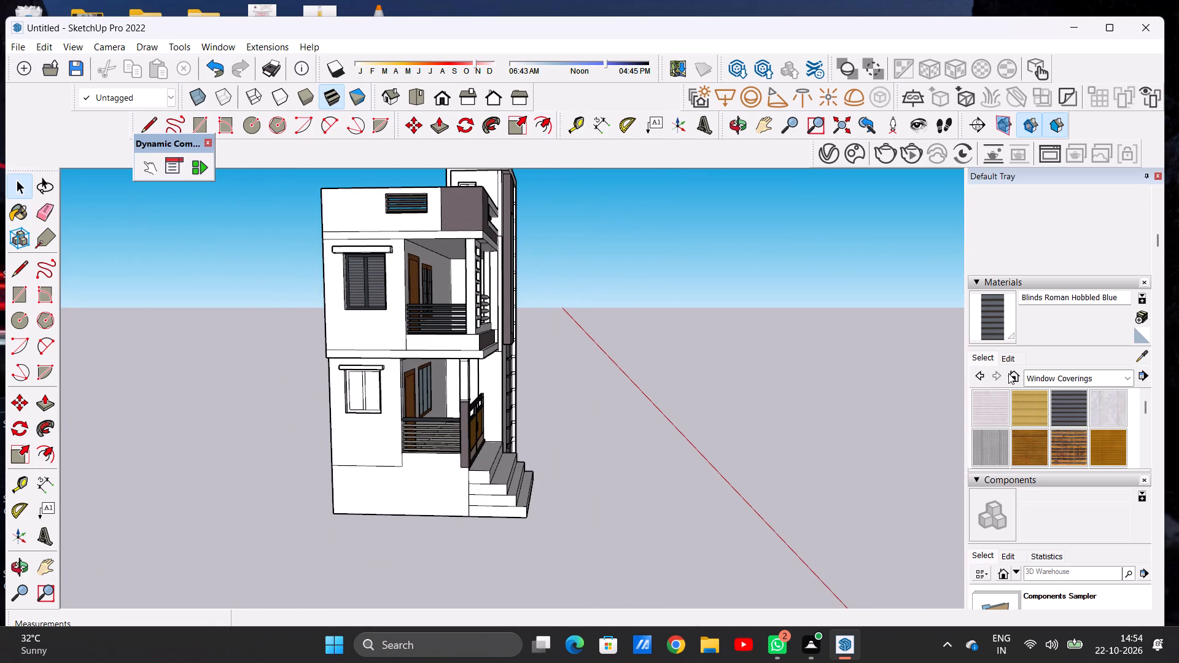
pyautogui.click(1030, 371)
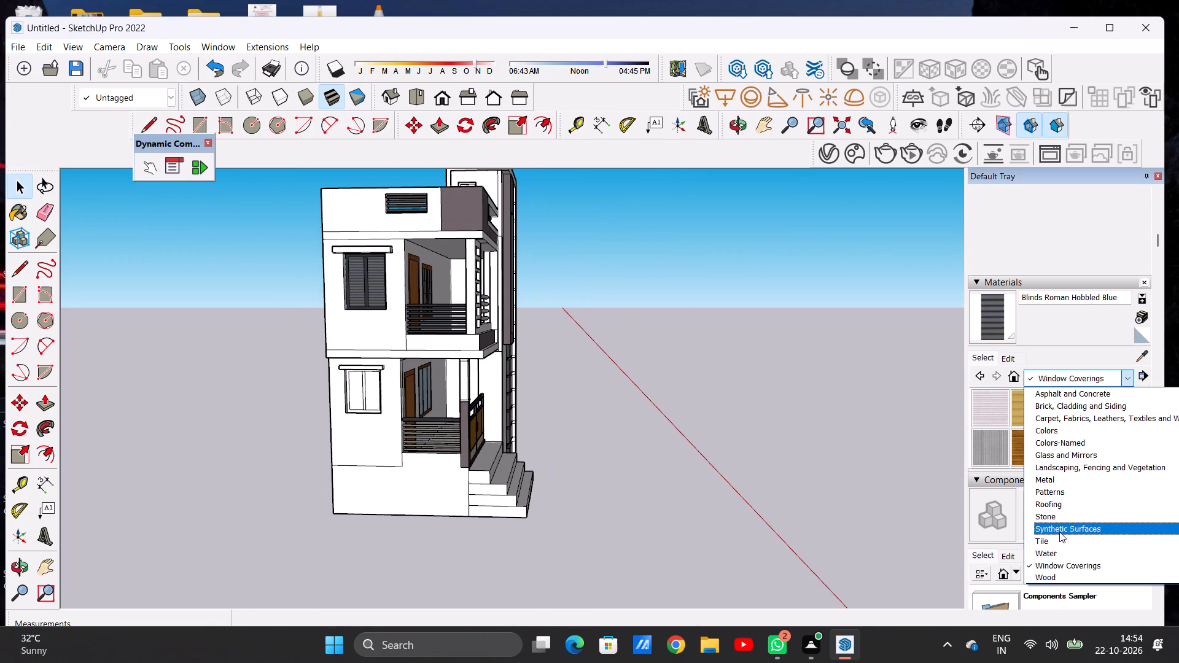
pyautogui.click(1059, 532)
pyautogui.click(1111, 403)
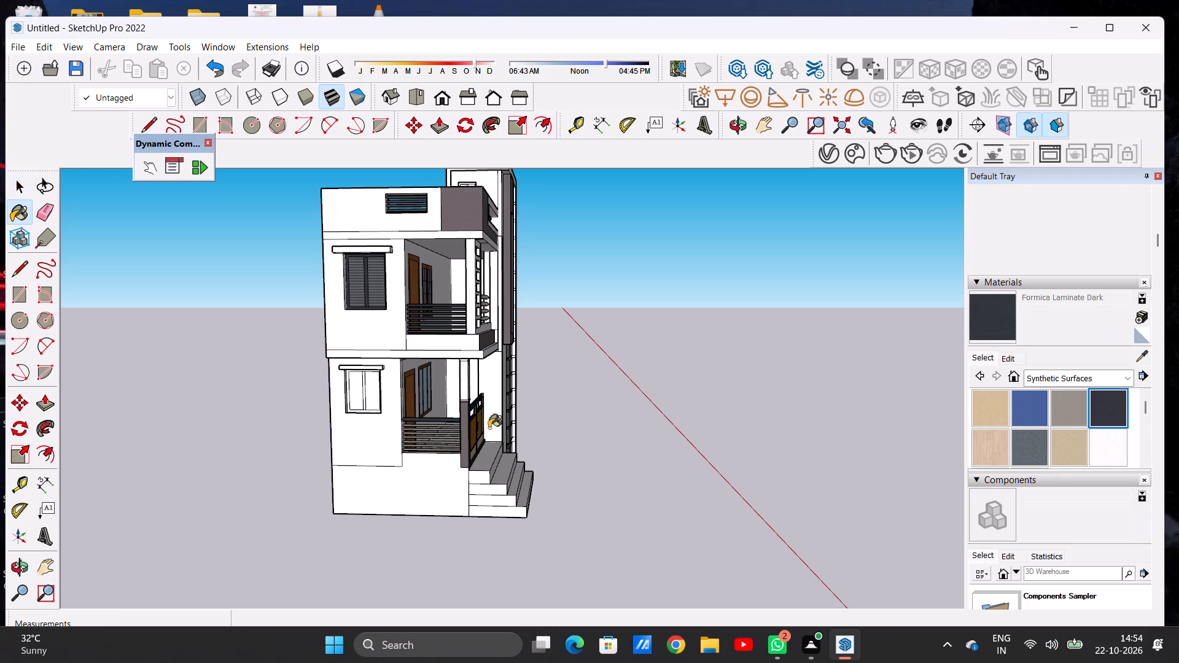
pyautogui.scroll(8, 335, 378)
pyautogui.scroll(18, 389, 374)
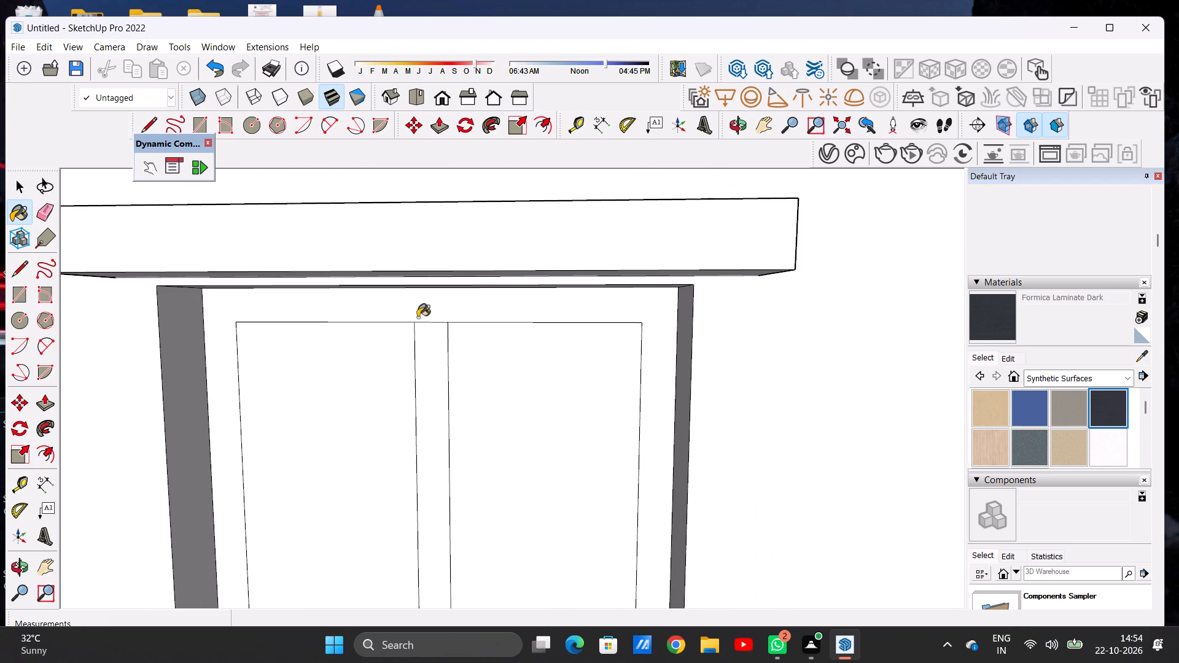
pyautogui.click(420, 314)
pyautogui.click(429, 342)
pyautogui.press('space')
# Paint both panes of the ground-floor side window with Blinds Roman Hobbled Blue from Window Coverings.
pyautogui.scroll(-11, 431, 362)
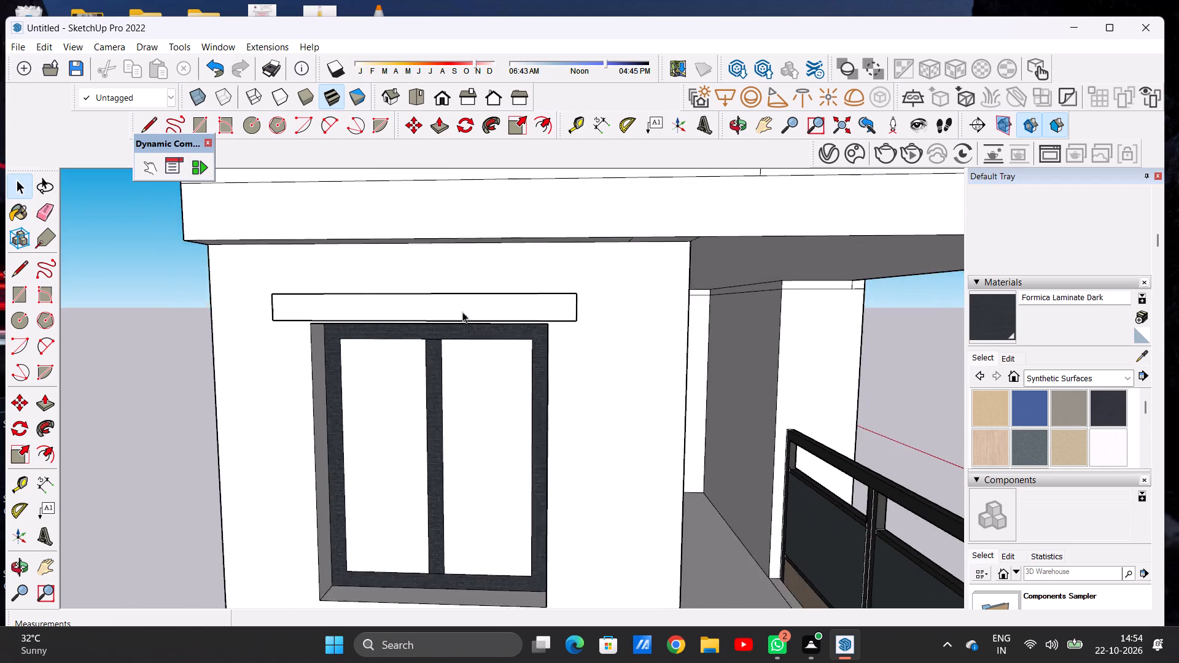
pyautogui.scroll(-17, 462, 312)
pyautogui.scroll(5, 464, 244)
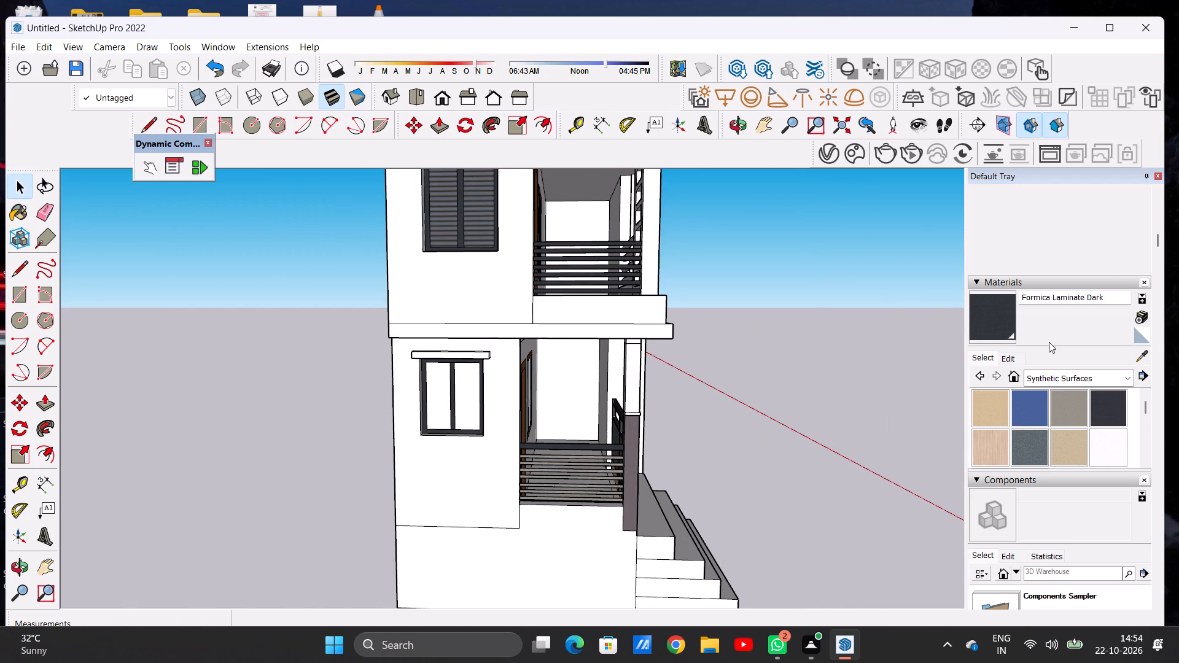
pyautogui.click(1053, 380)
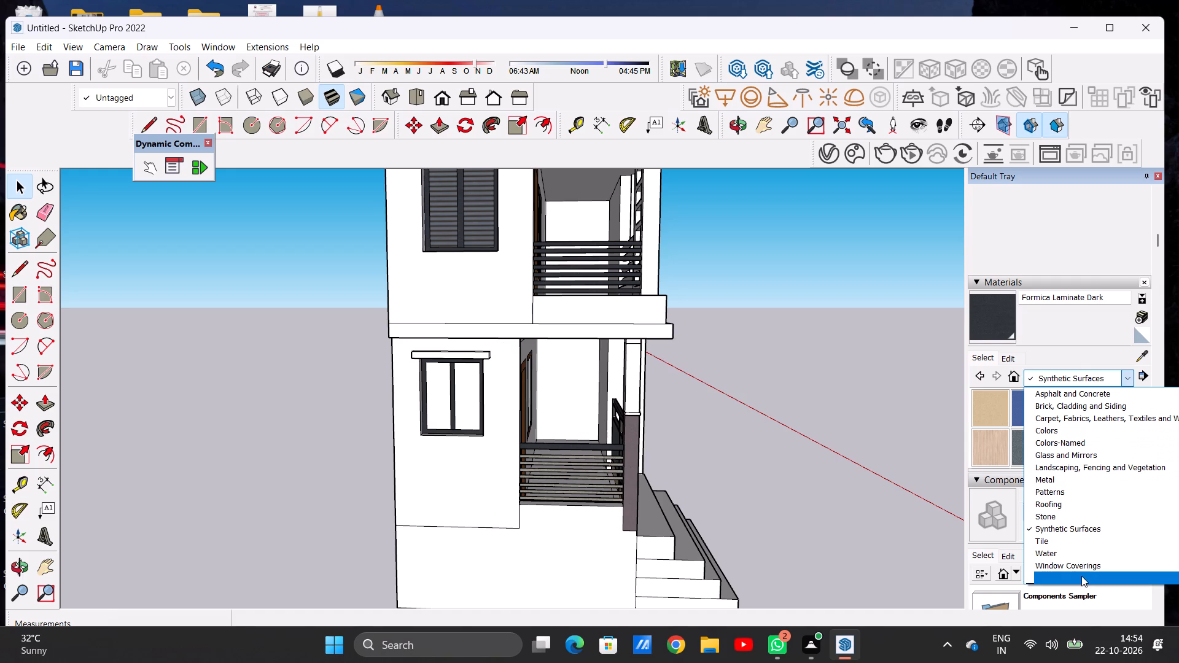
pyautogui.click(1083, 570)
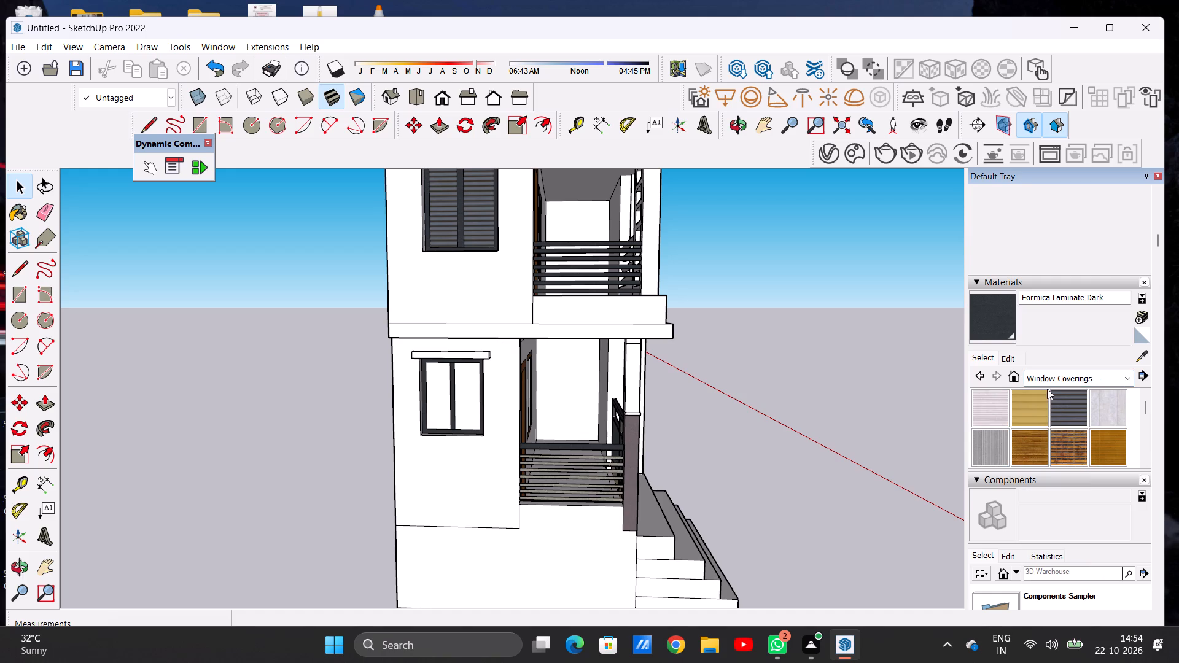
pyautogui.click(1057, 407)
pyautogui.scroll(11, 418, 429)
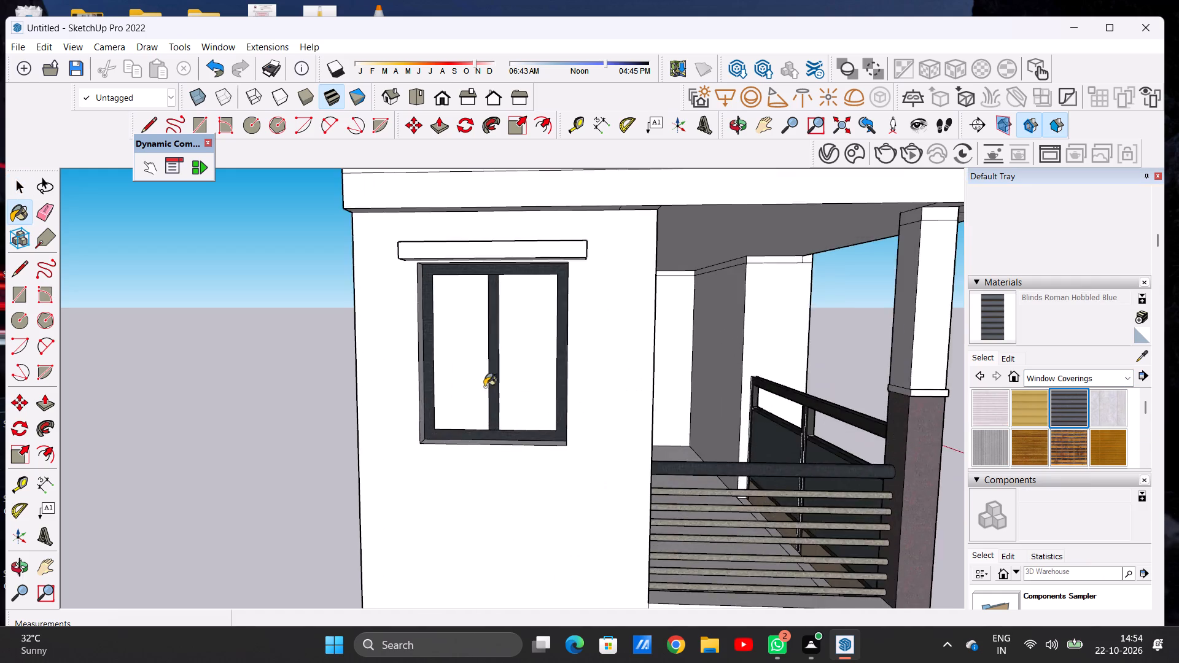
pyautogui.scroll(5, 484, 387)
pyautogui.click(454, 382)
pyautogui.click(577, 375)
pyautogui.press('space')
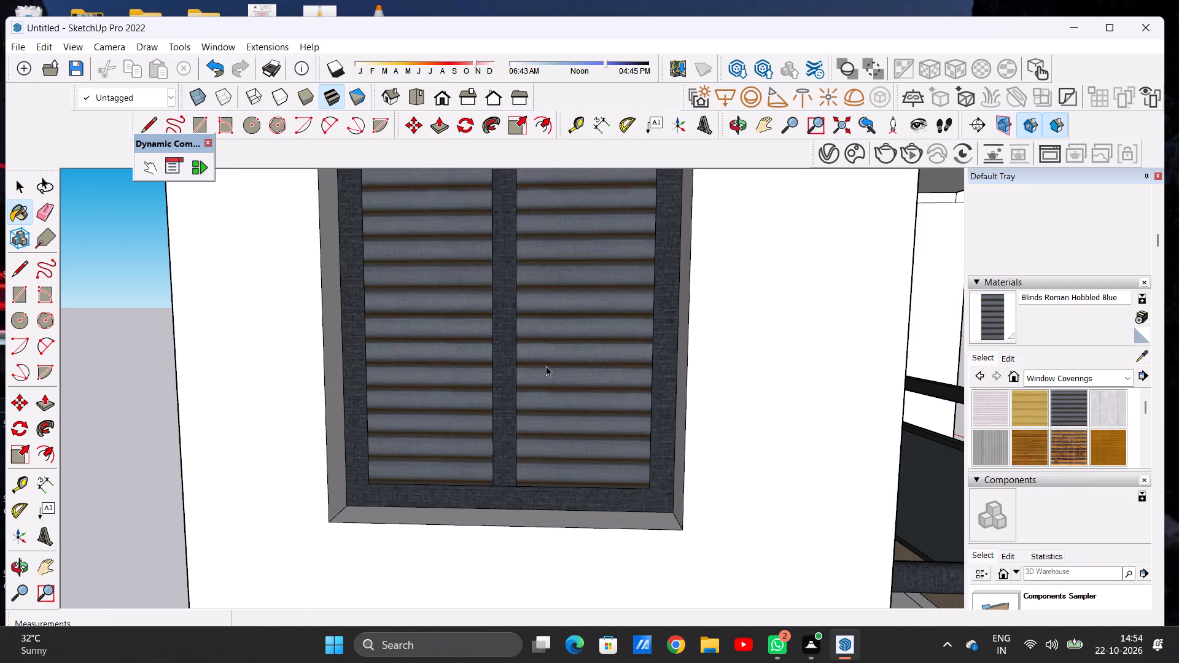
# Push/Pull the front face of the sunshade above the ground-floor side window outward by about 8 13/16".
pyautogui.scroll(-9, 545, 366)
pyautogui.scroll(-18, 438, 374)
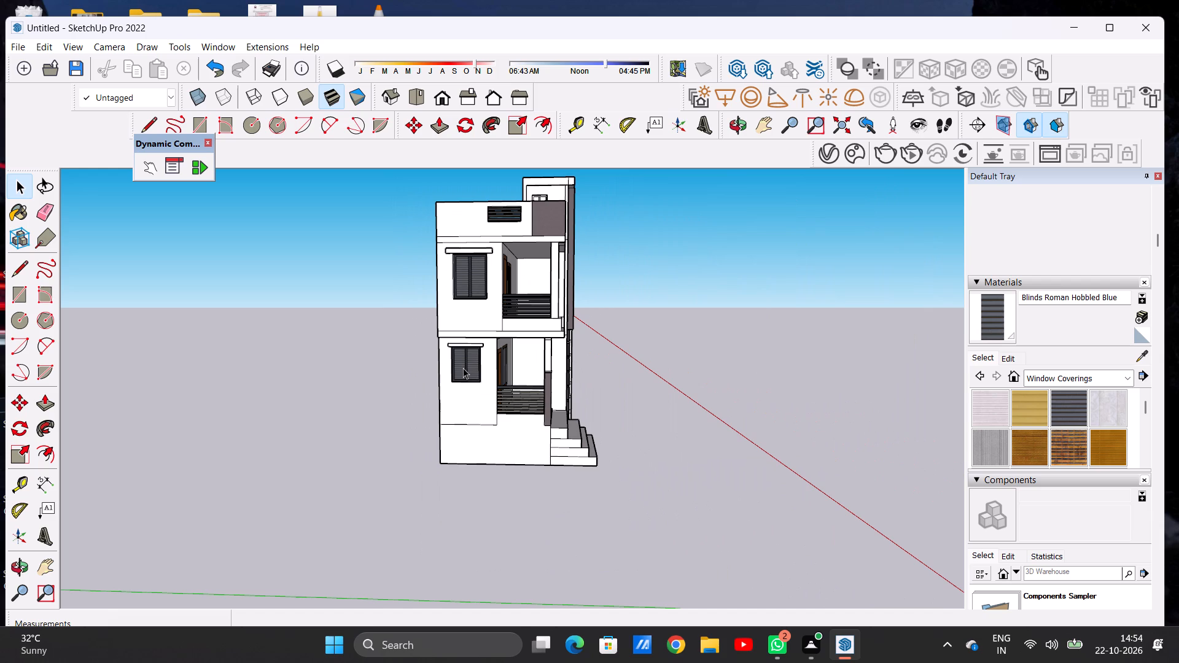
pyautogui.scroll(-4, 463, 368)
pyautogui.scroll(5, 473, 344)
pyautogui.moveTo(447, 371); pyautogui.dragTo(440, 373, button='middle')
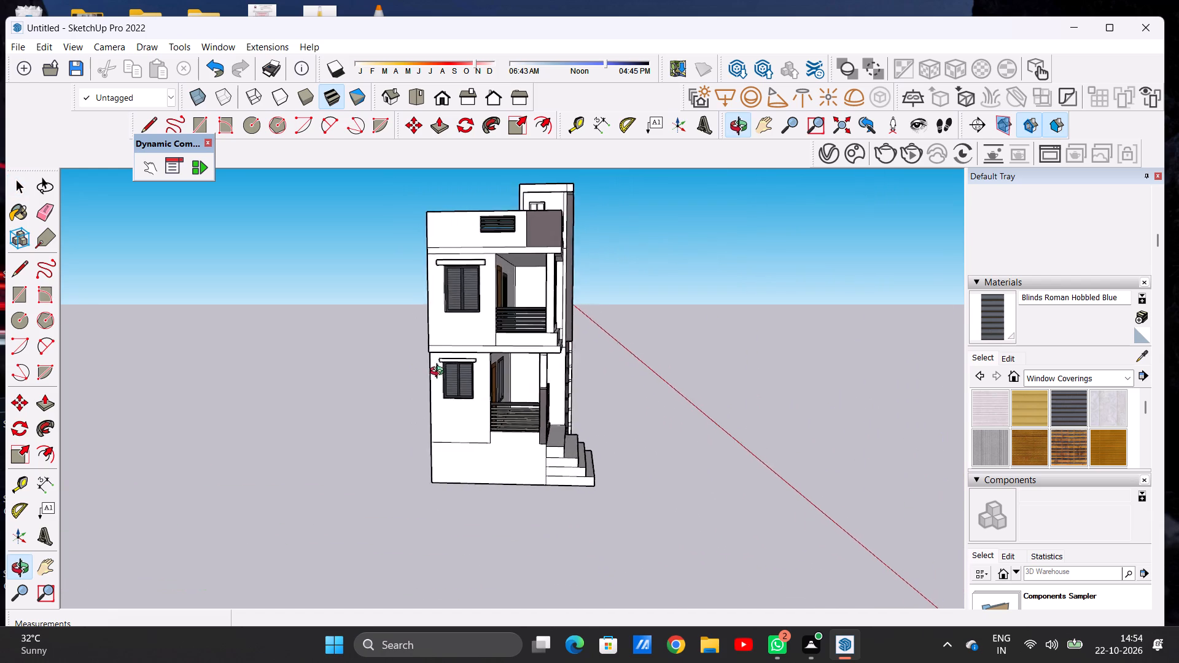
pyautogui.moveTo(440, 373); pyautogui.dragTo(115, 390, button='middle')
pyautogui.scroll(6, 411, 383)
pyautogui.scroll(8, 462, 351)
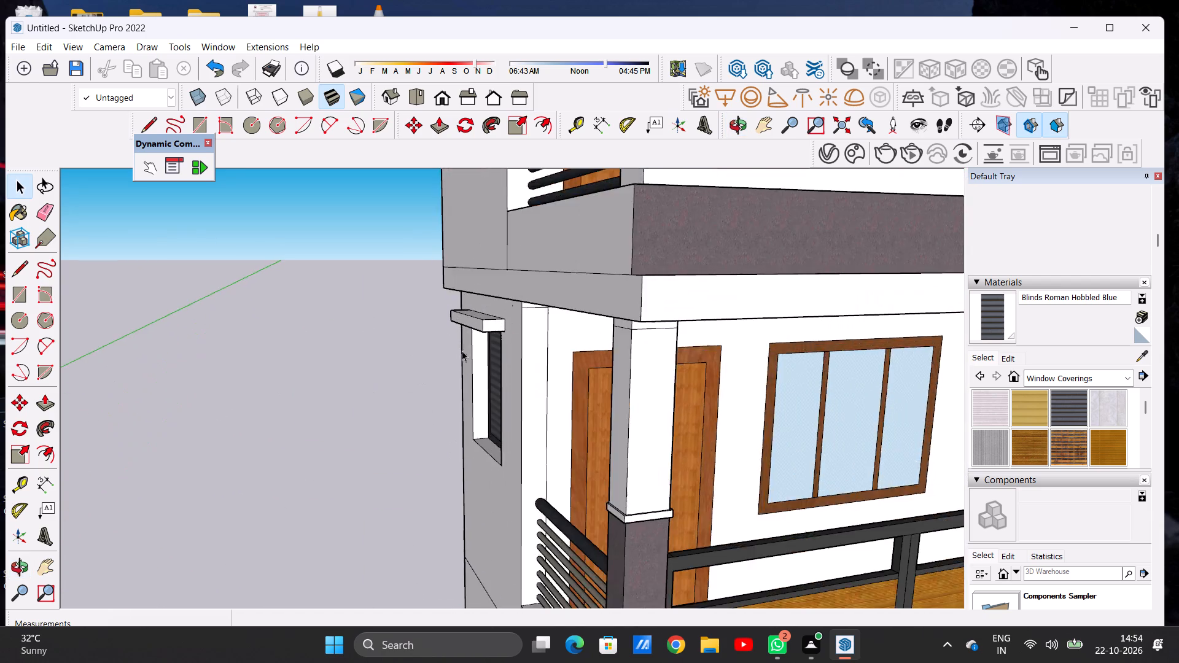
pyautogui.scroll(6, 477, 329)
pyautogui.press('p')
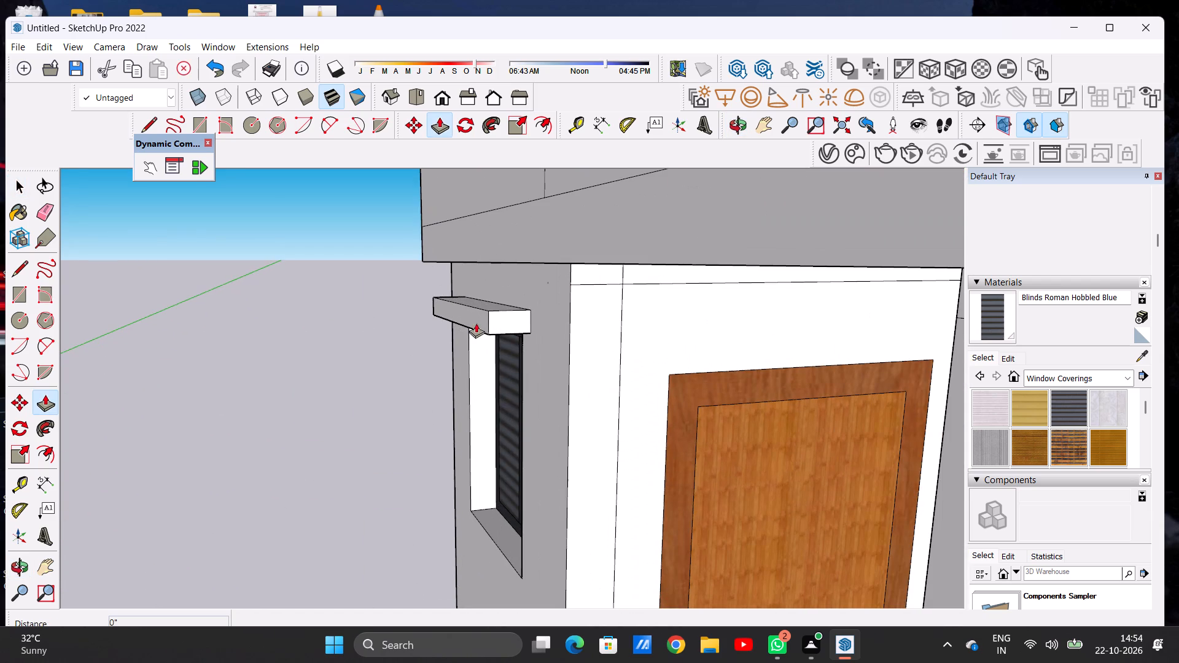
pyautogui.click(477, 319)
pyautogui.click(431, 325)
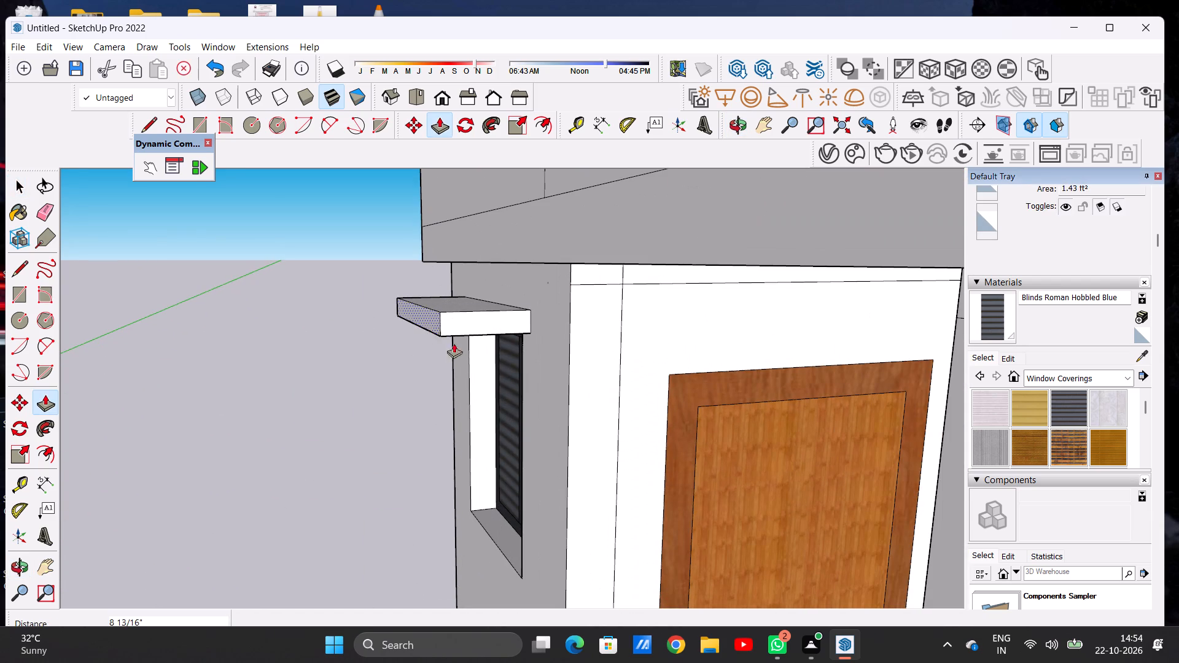
# Push/Pull the front face of the first-floor side window's sunshade to align with the outer corner of the ground-floor sunshade.
pyautogui.scroll(-12, 470, 374)
pyautogui.scroll(-8, 478, 319)
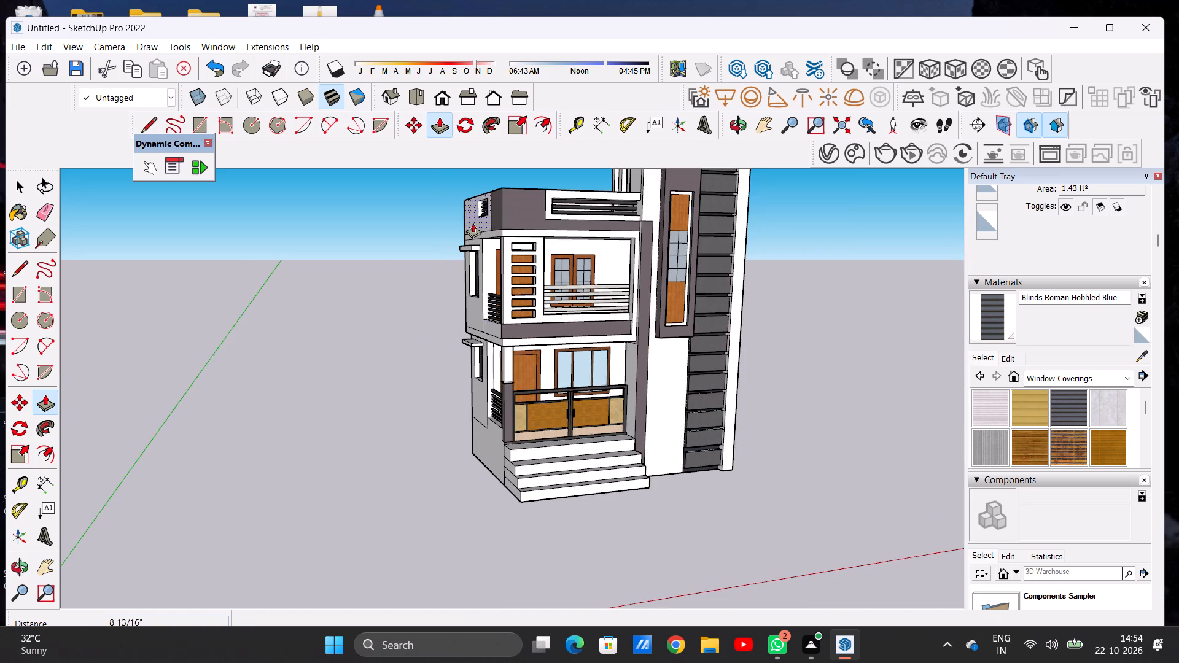
pyautogui.scroll(15, 473, 223)
pyautogui.click(465, 275)
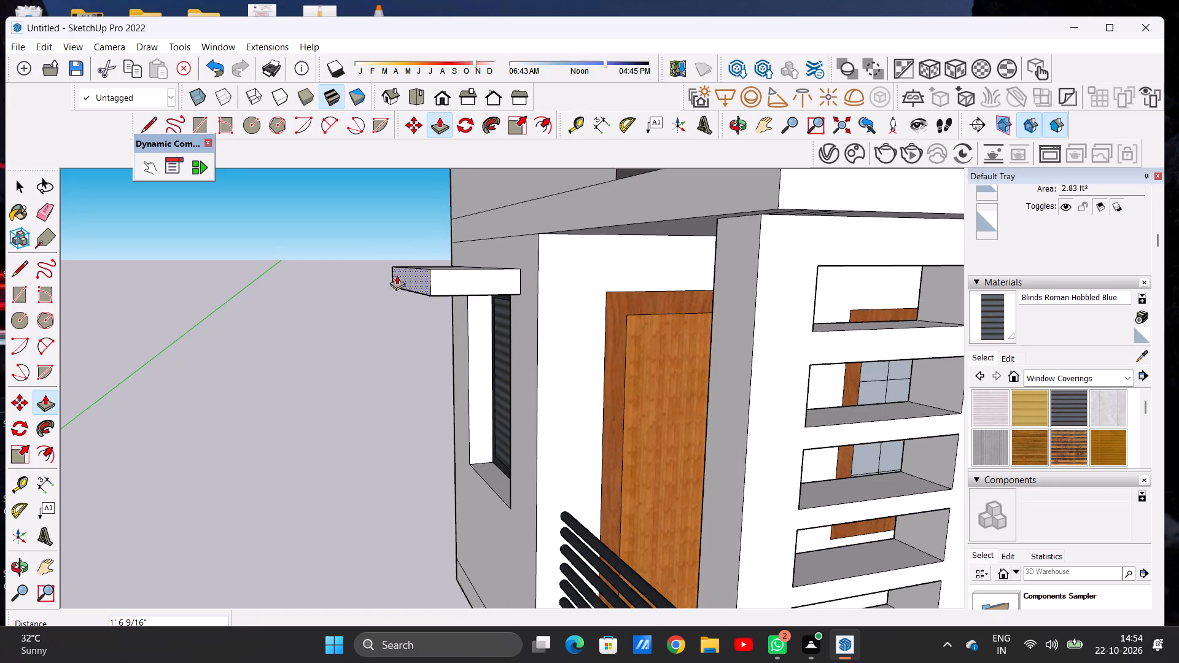
pyautogui.scroll(-7, 405, 268)
pyautogui.scroll(1, 405, 268)
pyautogui.scroll(-6, 416, 241)
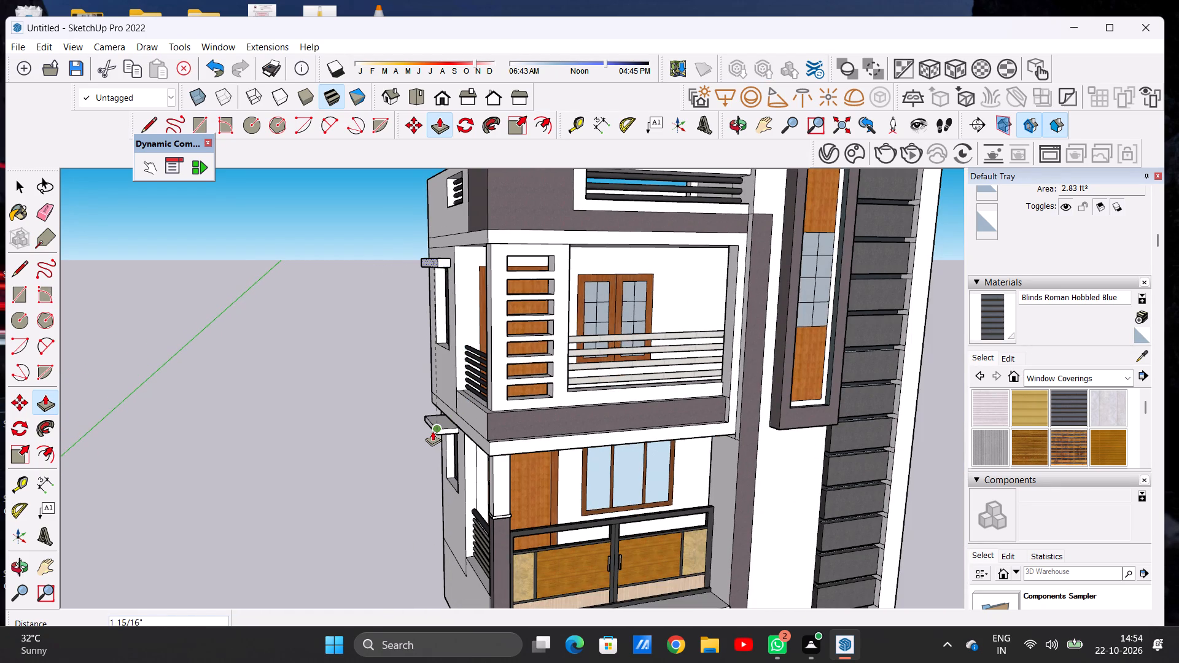
pyautogui.click(432, 431)
pyautogui.press('space')
# Readjust the first-floor sunshade's projection with Push/Pull, again referencing the outer corner of the ground-floor sunshade.
pyautogui.scroll(6, 437, 266)
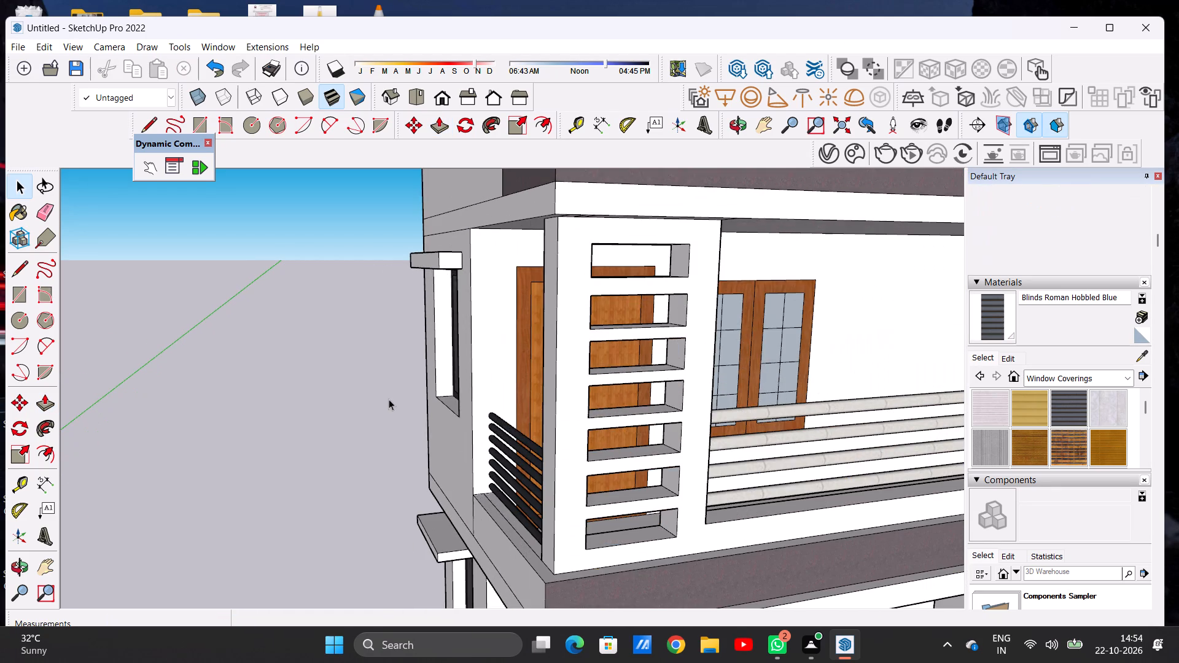
pyautogui.moveTo(389, 399); pyautogui.dragTo(399, 423, button='middle')
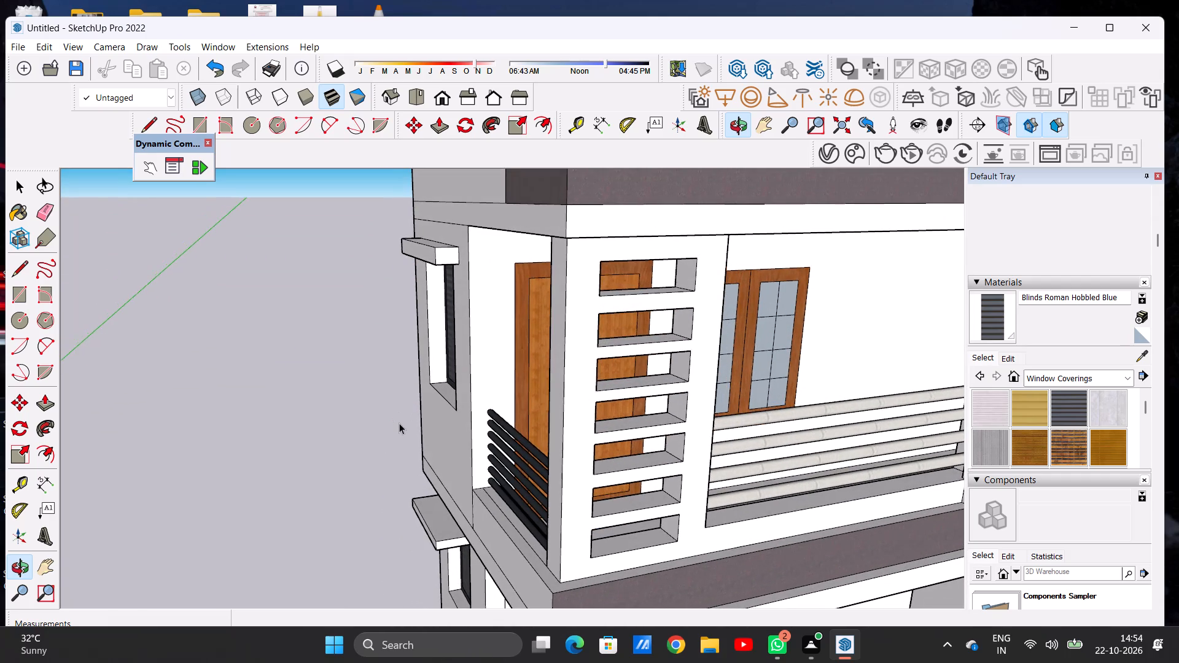
pyautogui.press('p')
pyautogui.scroll(6, 418, 244)
pyautogui.click(437, 253)
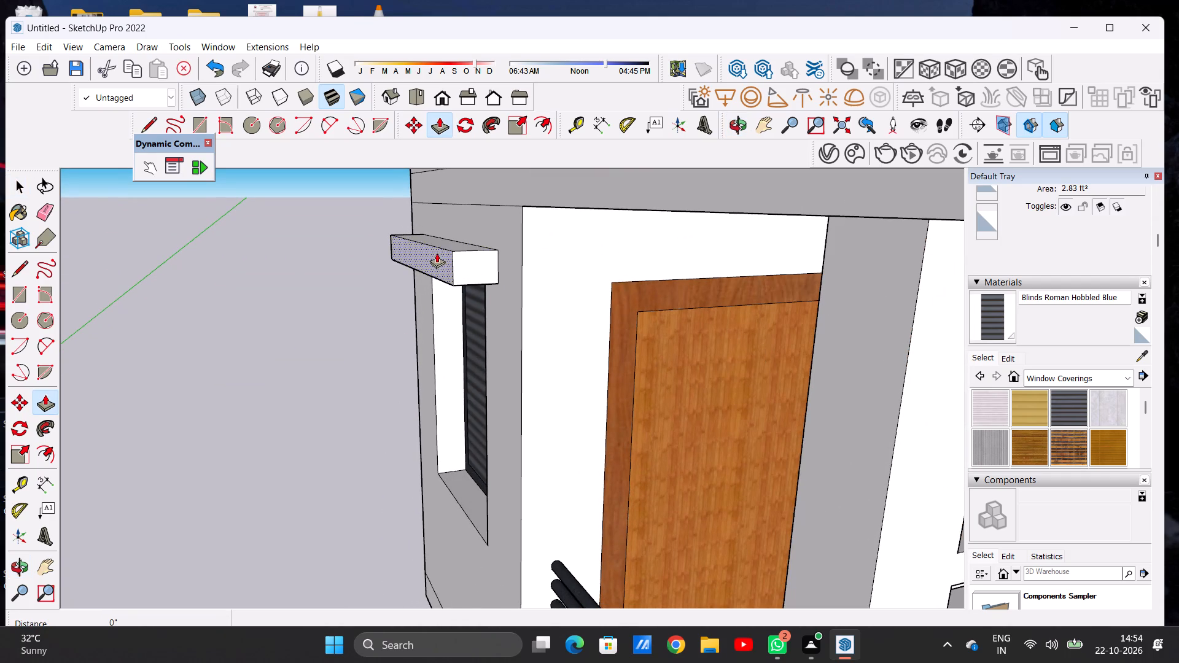
pyautogui.scroll(-13, 282, 279)
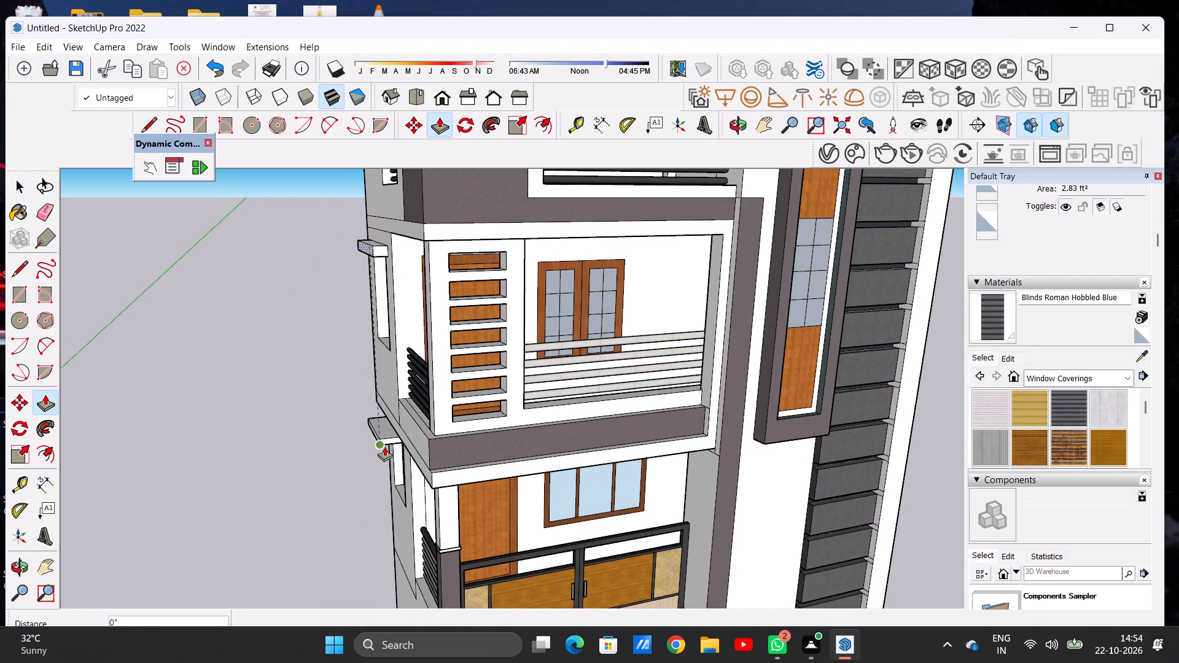
pyautogui.click(384, 446)
pyautogui.press('space')
# Examine the villa from both sides and the front, including the two sunshades, side windows, balcony and tower side wall.
pyautogui.scroll(-7, 391, 374)
pyautogui.moveTo(367, 379); pyautogui.dragTo(725, 349, button='middle')
pyautogui.scroll(7, 371, 355)
pyautogui.moveTo(579, 314); pyautogui.dragTo(531, 314, button='middle')
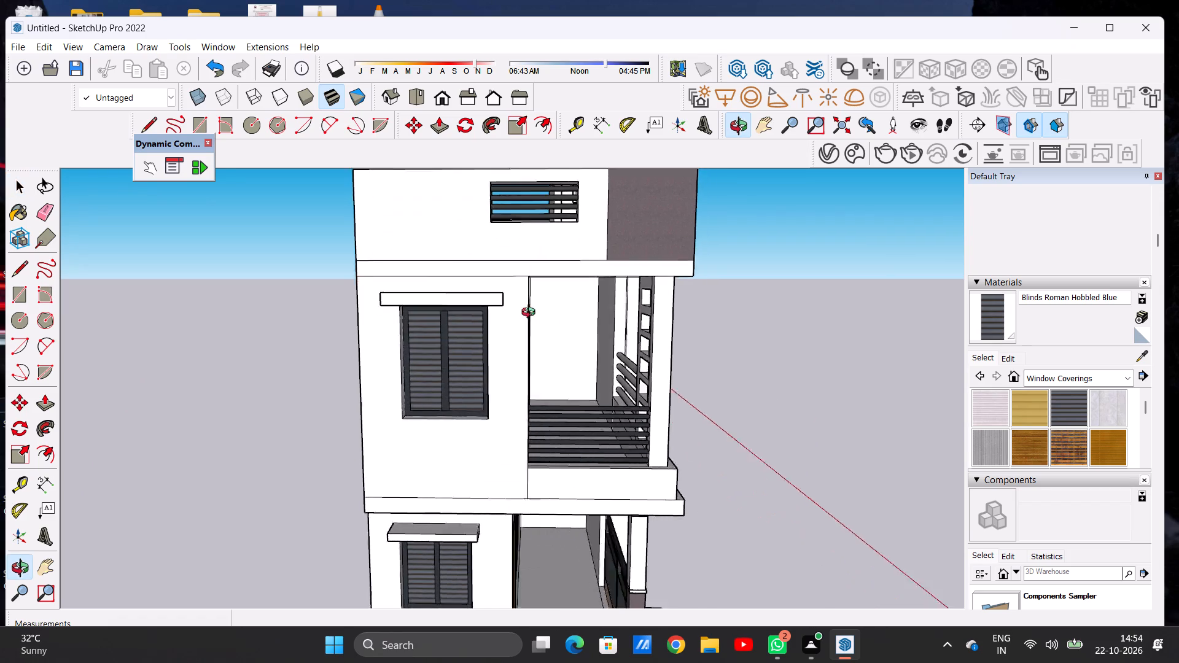
pyautogui.moveTo(531, 314); pyautogui.dragTo(179, 342, button='middle')
pyautogui.scroll(-7, 263, 314)
pyautogui.scroll(1, 343, 334)
pyautogui.scroll(-8, 383, 338)
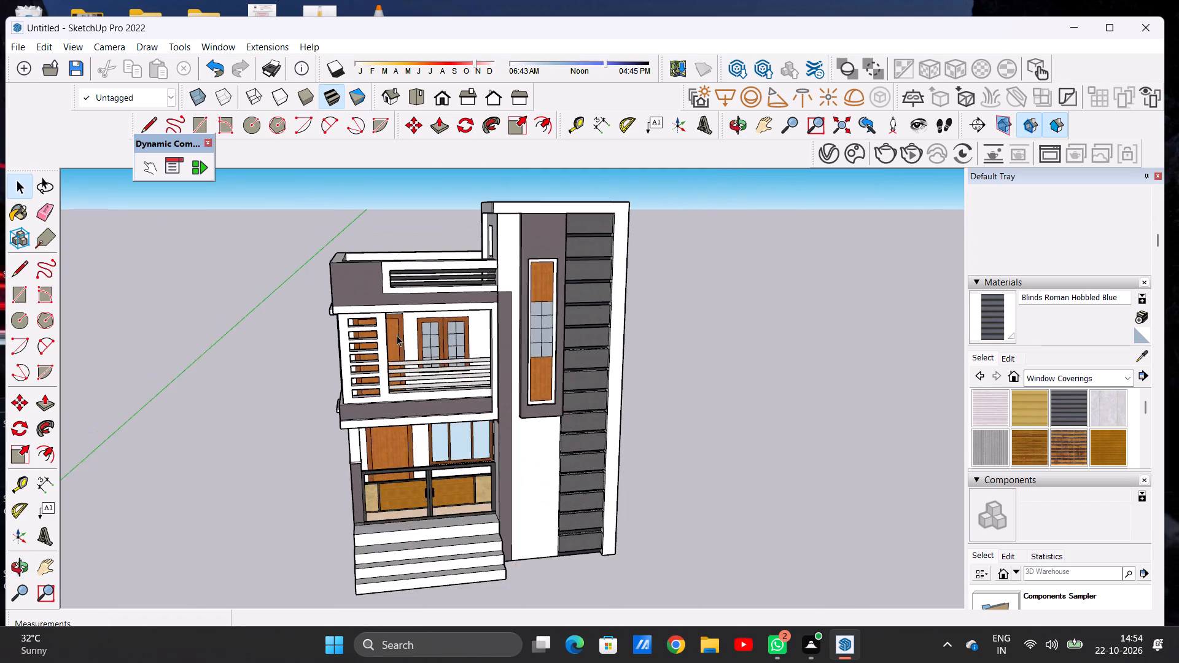
pyautogui.scroll(-5, 397, 335)
pyautogui.scroll(8, 421, 357)
pyautogui.moveTo(472, 375); pyautogui.dragTo(131, 364, button='middle')
pyautogui.moveTo(131, 364); pyautogui.dragTo(140, 370, button='middle')
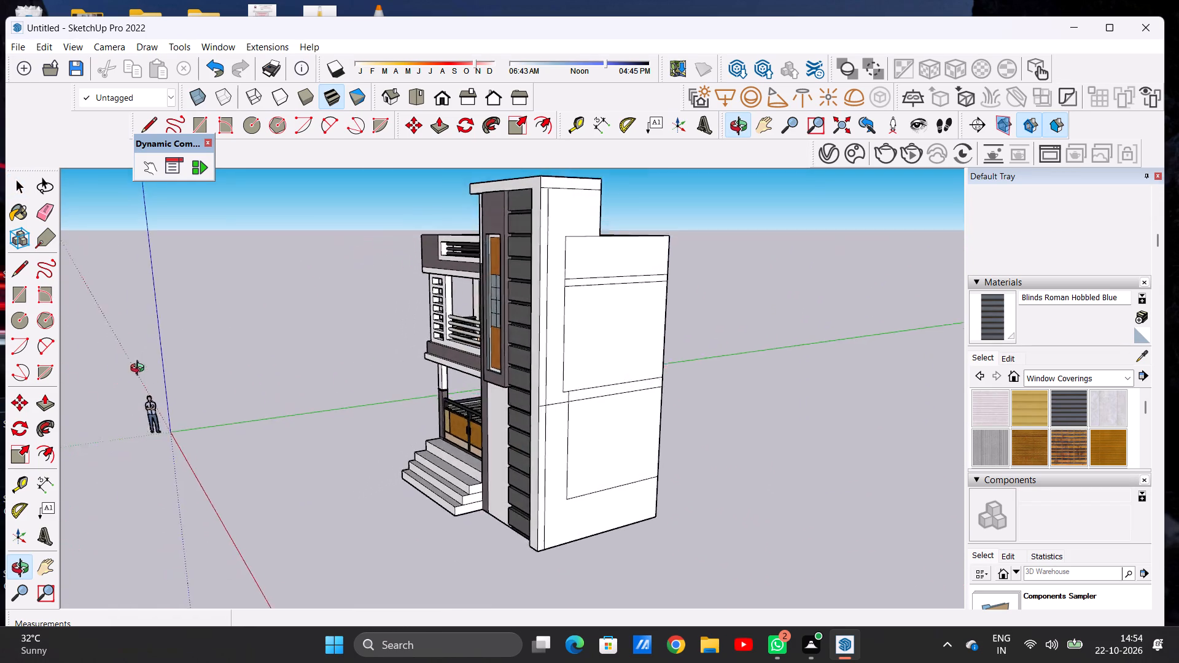
pyautogui.moveTo(140, 370); pyautogui.dragTo(439, 330, button='middle')
pyautogui.scroll(1, 440, 330)
pyautogui.scroll(-4, 289, 442)
pyautogui.scroll(12, 408, 370)
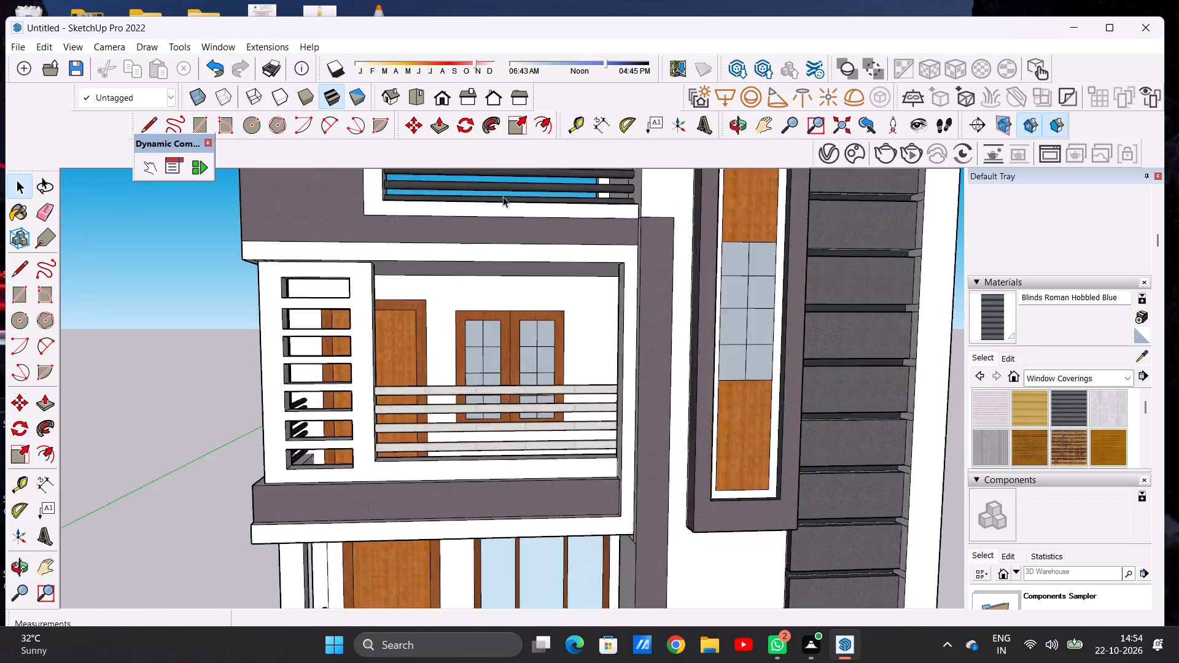
pyautogui.scroll(2, 503, 196)
pyautogui.moveTo(516, 325); pyautogui.dragTo(480, 323, button='middle')
pyautogui.scroll(-5, 507, 280)
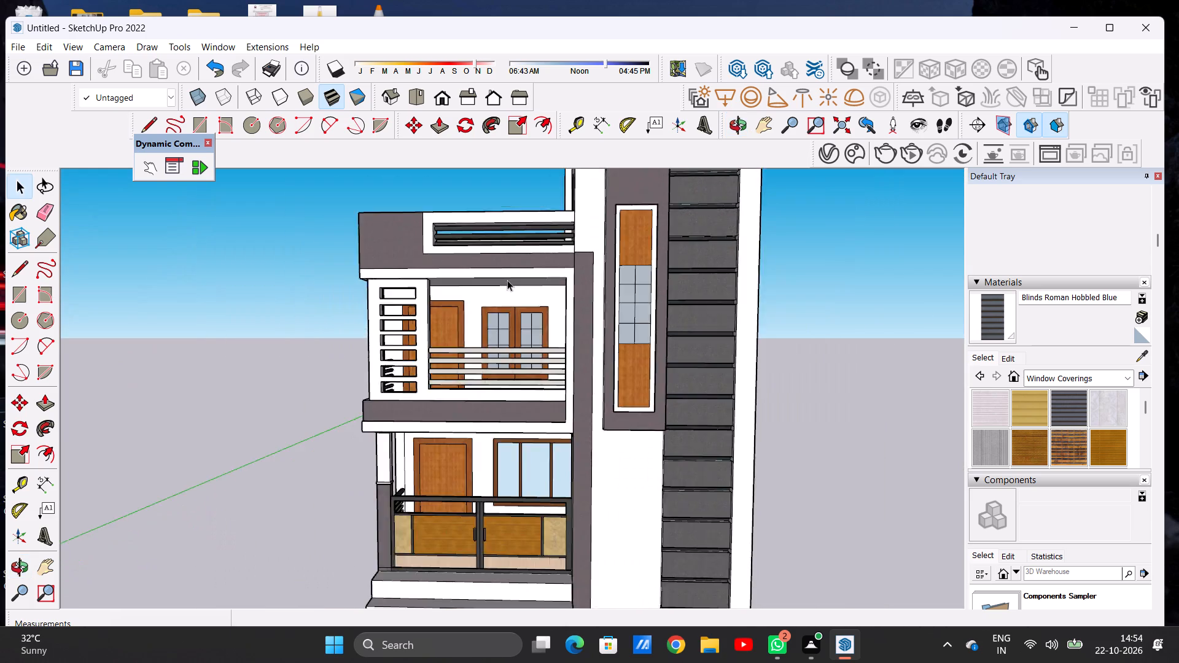
pyautogui.scroll(-4, 507, 280)
pyautogui.scroll(1, 507, 280)
pyautogui.scroll(-6, 507, 280)
pyautogui.moveTo(344, 365); pyautogui.dragTo(620, 392, button='middle')
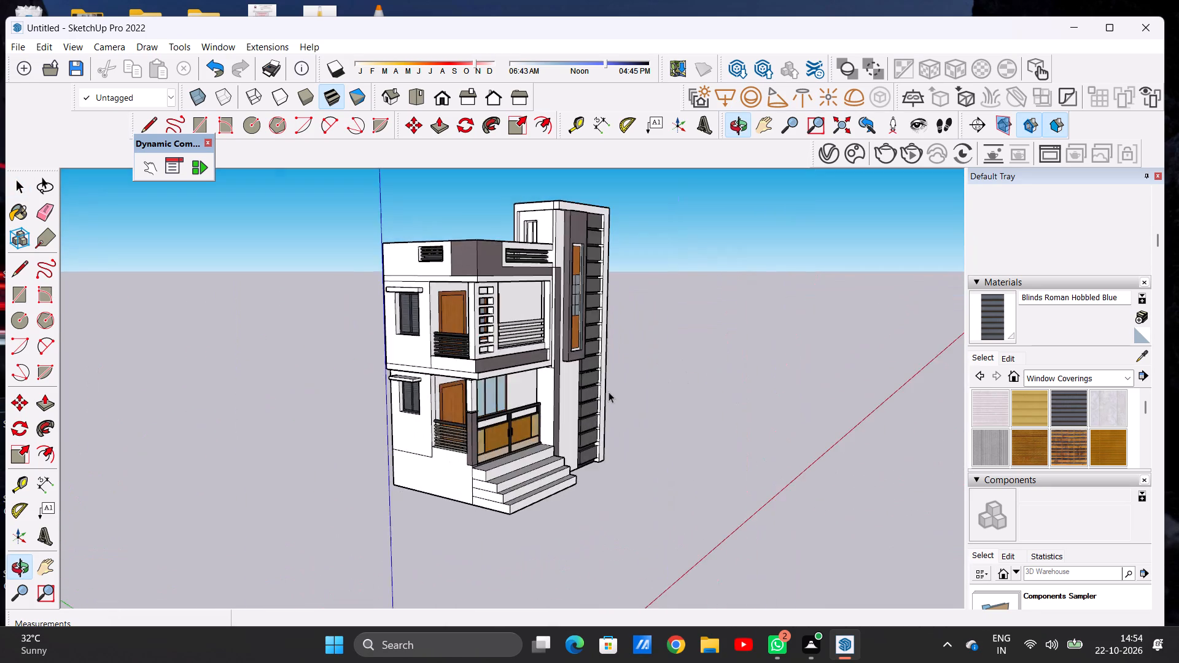
pyautogui.scroll(8, 395, 497)
pyautogui.scroll(5, 494, 354)
pyautogui.scroll(9, 495, 422)
pyautogui.scroll(-2, 440, 504)
pyautogui.scroll(1, 438, 504)
pyautogui.scroll(-3, 438, 504)
pyautogui.scroll(-16, 362, 455)
pyautogui.scroll(7, 413, 295)
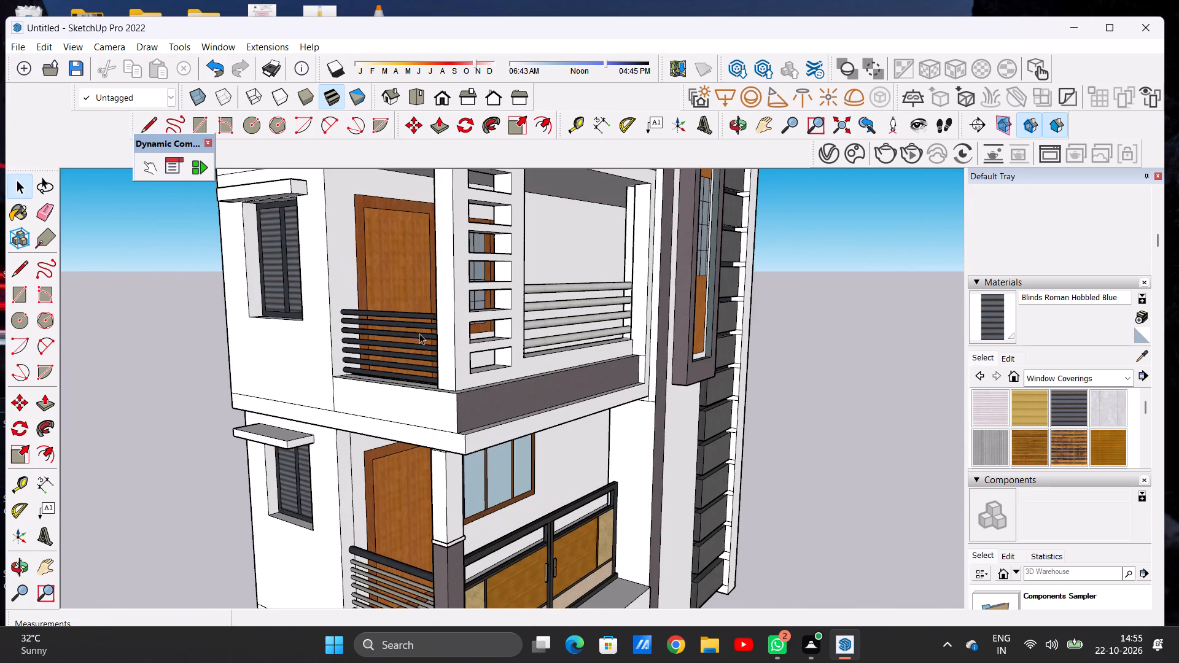
# Review the front elevation up close and as a whole, covering the balcony, slatted wall, railings, gate and tower panels.
pyautogui.moveTo(459, 374); pyautogui.dragTo(242, 349, button='middle')
pyautogui.scroll(1, 242, 349)
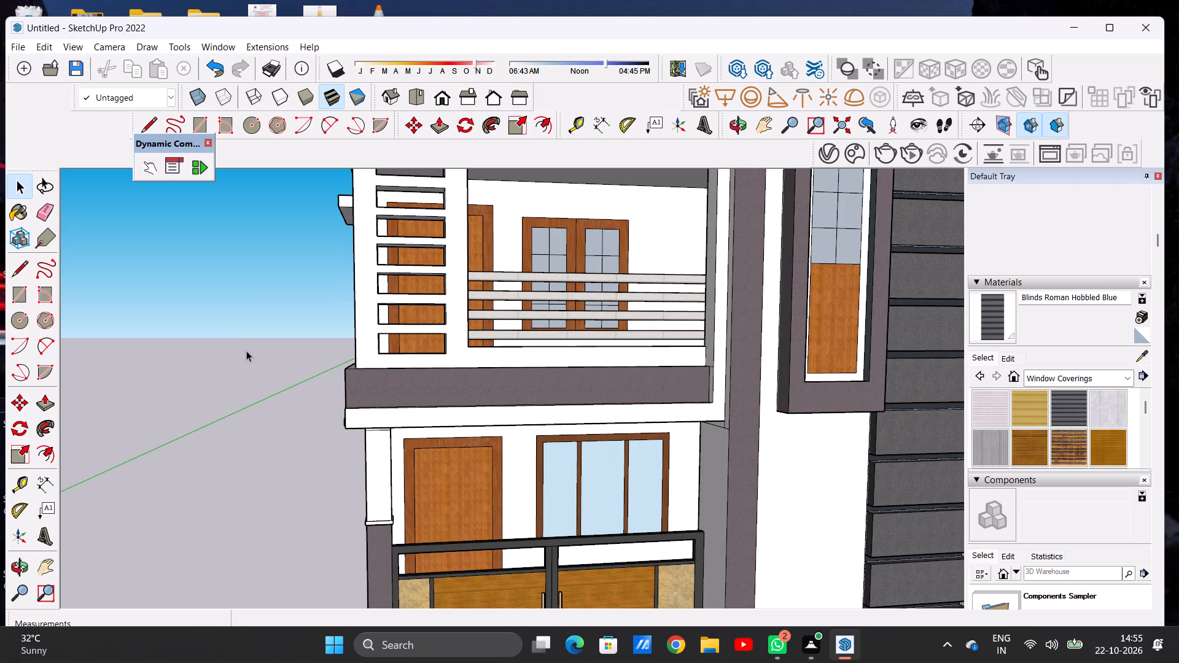
pyautogui.scroll(-14, 232, 374)
pyautogui.scroll(7, 319, 303)
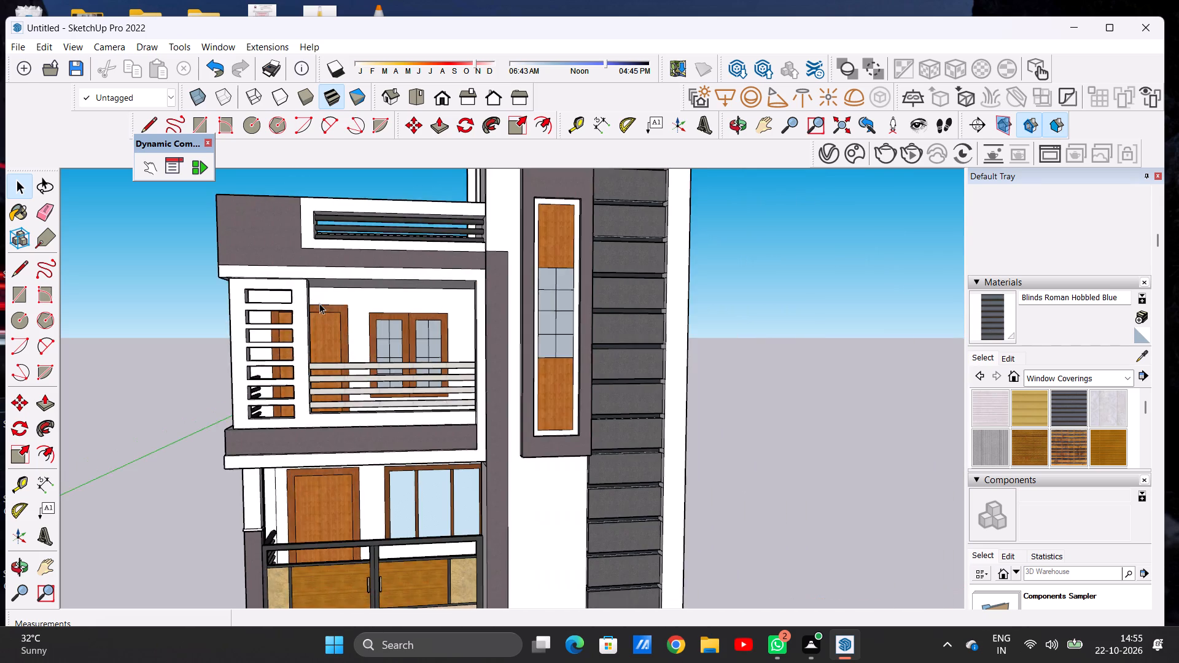
pyautogui.moveTo(417, 336); pyautogui.dragTo(169, 373, button='middle')
pyautogui.moveTo(168, 374); pyautogui.dragTo(408, 335, button='middle')
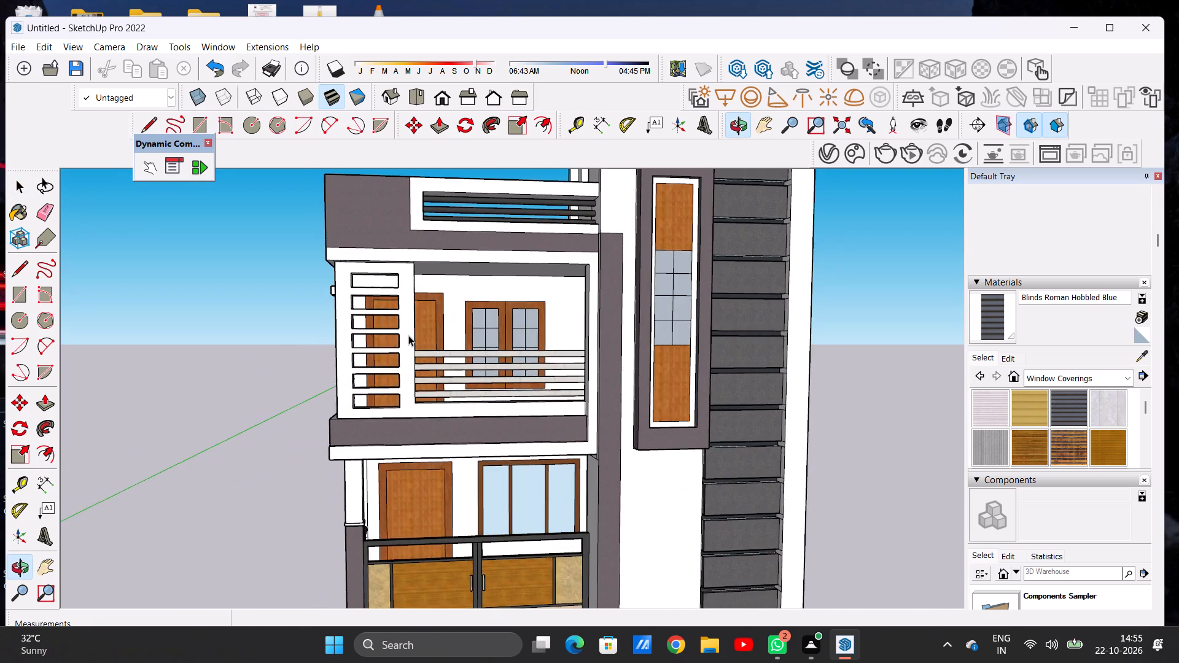
pyautogui.scroll(-7, 408, 335)
pyautogui.scroll(9, 388, 313)
pyautogui.scroll(-13, 388, 316)
pyautogui.scroll(6, 449, 262)
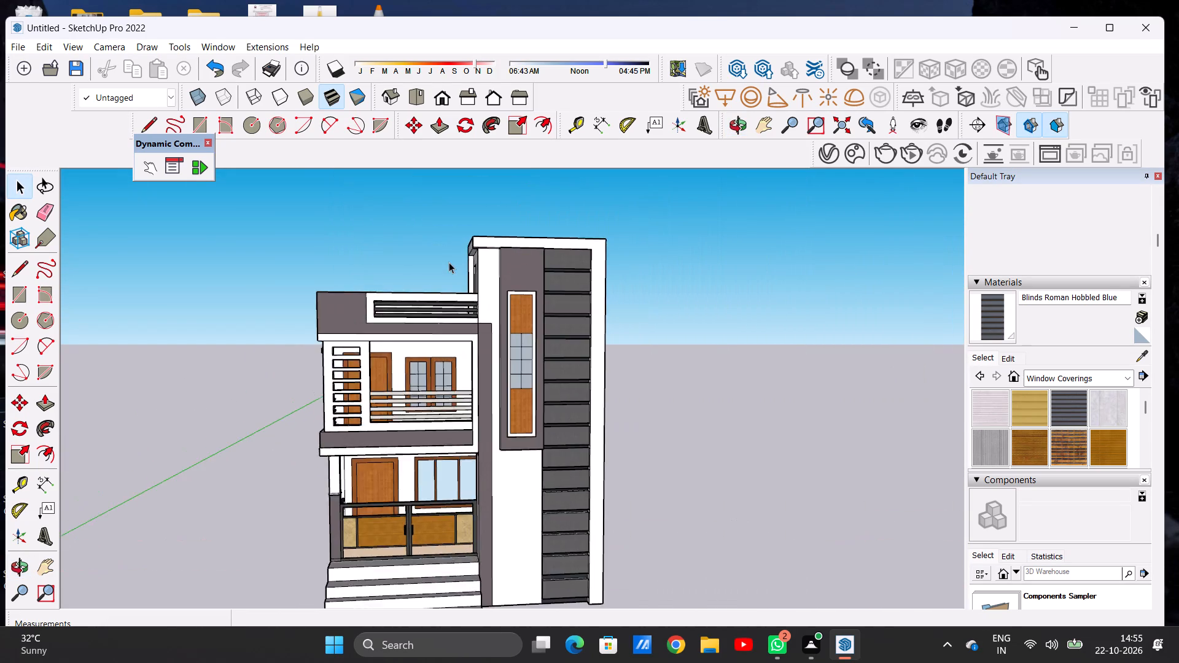
pyautogui.scroll(9, 449, 262)
pyautogui.moveTo(437, 373); pyautogui.dragTo(300, 380, button='middle')
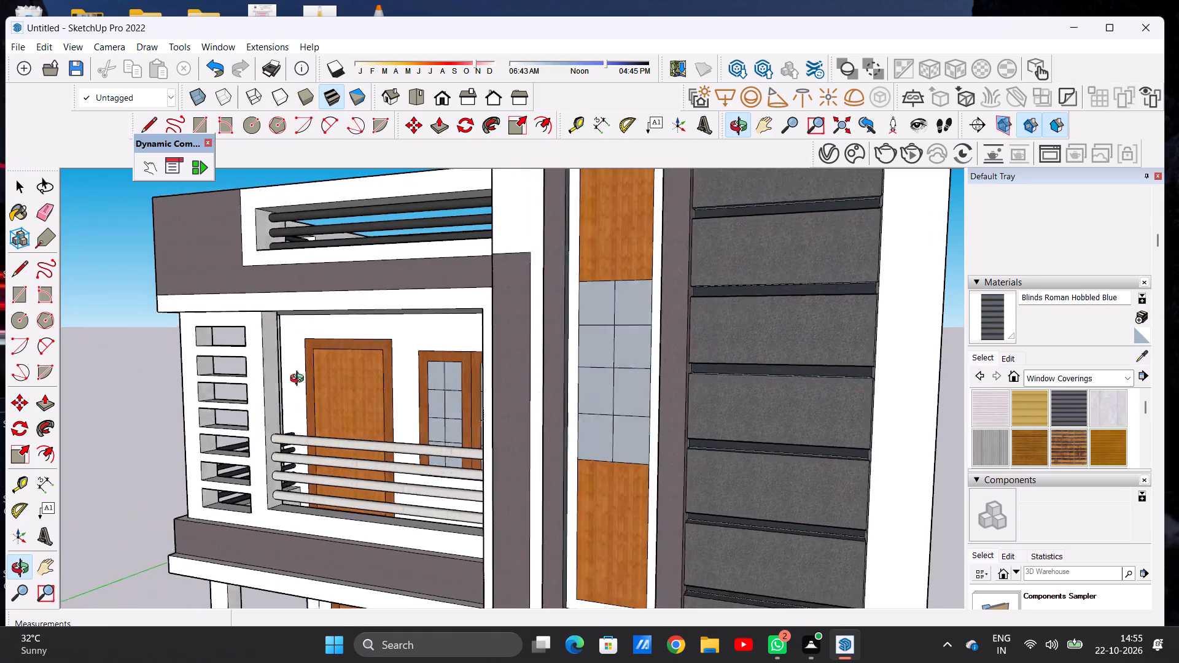
pyautogui.moveTo(300, 380); pyautogui.dragTo(402, 376, button='middle')
pyautogui.scroll(-15, 607, 187)
pyautogui.scroll(1, 549, 292)
pyautogui.scroll(-5, 403, 377)
pyautogui.scroll(7, 586, 333)
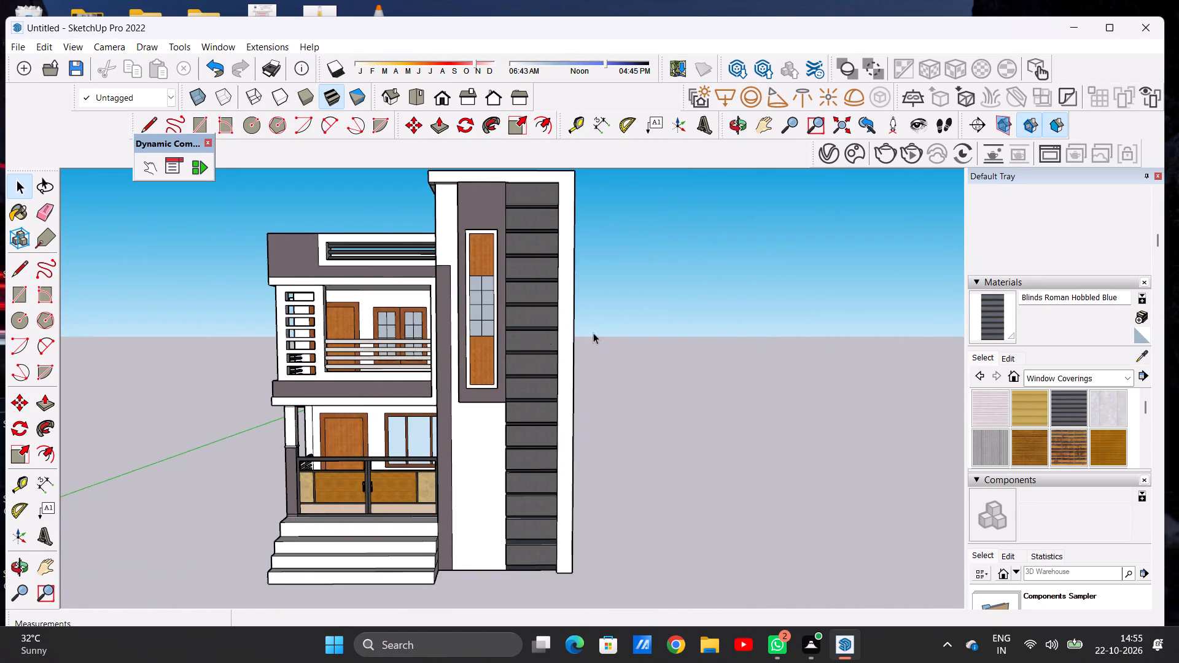
pyautogui.moveTo(586, 335); pyautogui.dragTo(570, 381, button='middle')
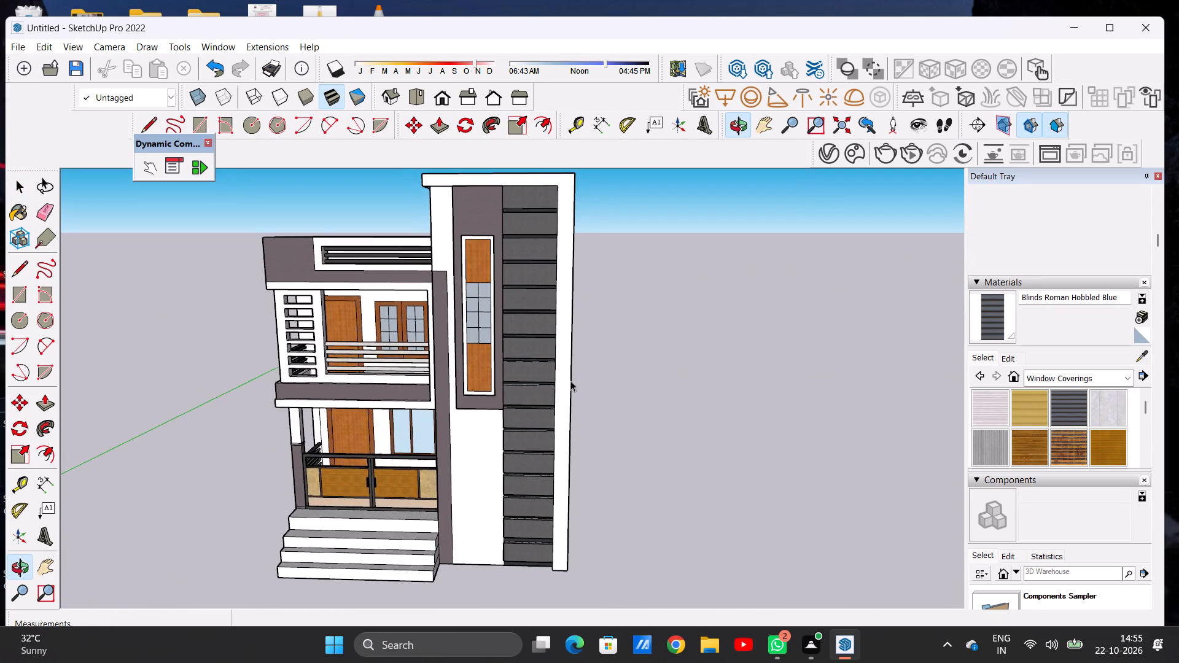
pyautogui.scroll(-7, 531, 296)
pyautogui.scroll(15, 507, 331)
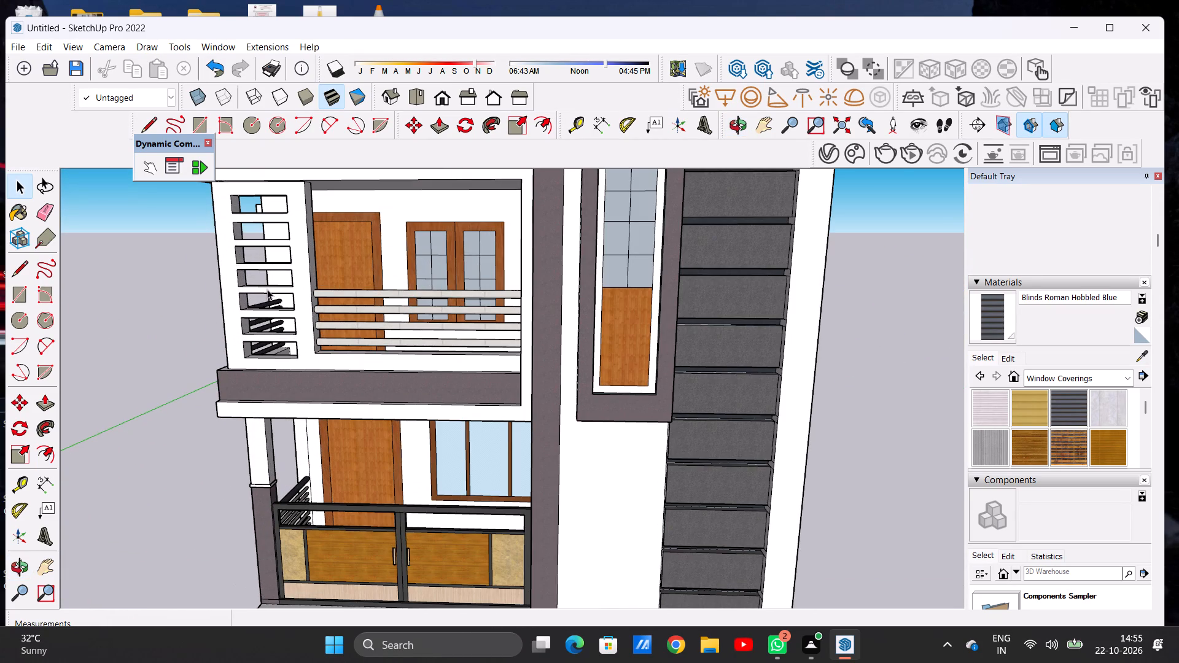
pyautogui.moveTo(251, 292); pyautogui.dragTo(315, 314, button='middle')
pyautogui.scroll(1, 294, 316)
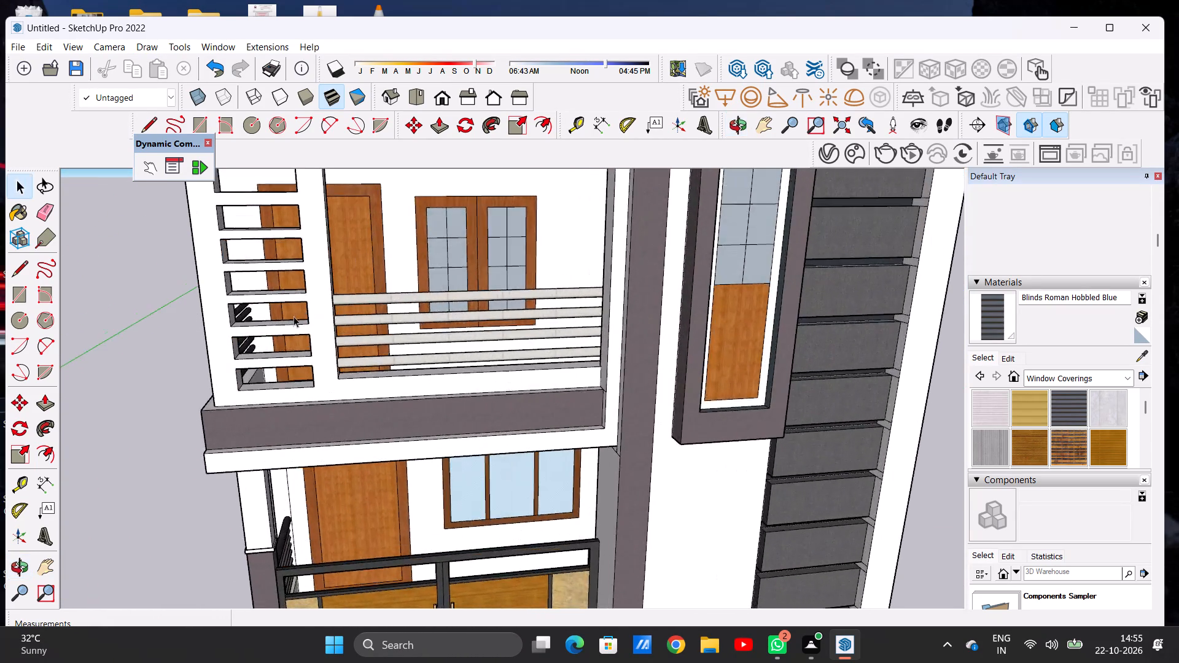
pyautogui.scroll(-14, 297, 326)
pyautogui.scroll(1, 319, 333)
pyautogui.scroll(-9, 319, 333)
pyautogui.scroll(1, 349, 300)
pyautogui.scroll(-1, 349, 300)
pyautogui.scroll(10, 349, 300)
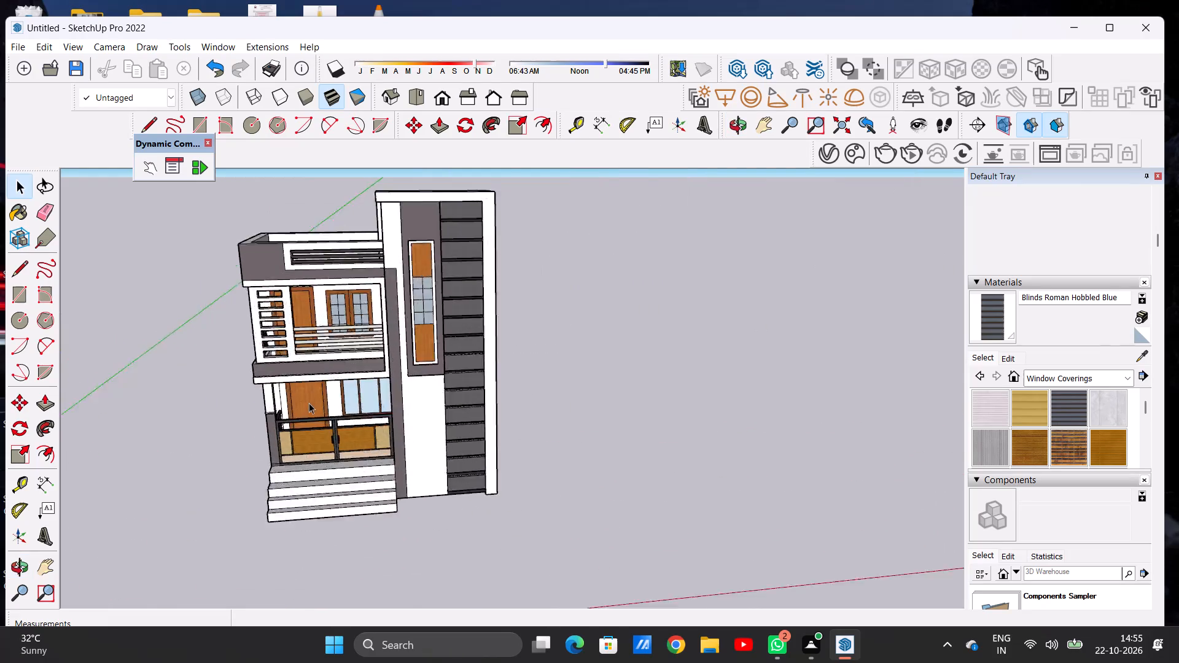
pyautogui.scroll(3, 309, 403)
pyautogui.moveTo(373, 378); pyautogui.dragTo(352, 379, button='middle')
pyautogui.scroll(-7, 460, 410)
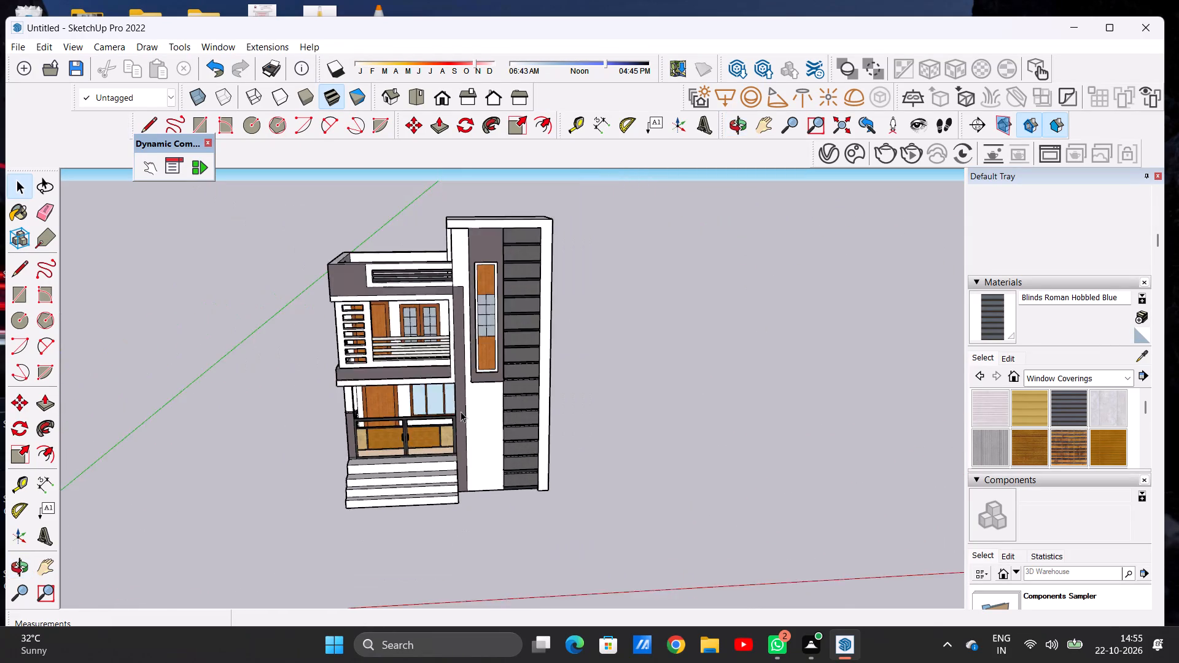
pyautogui.scroll(-5, 461, 411)
pyautogui.scroll(7, 457, 349)
pyautogui.moveTo(436, 411); pyautogui.dragTo(416, 360, button='middle')
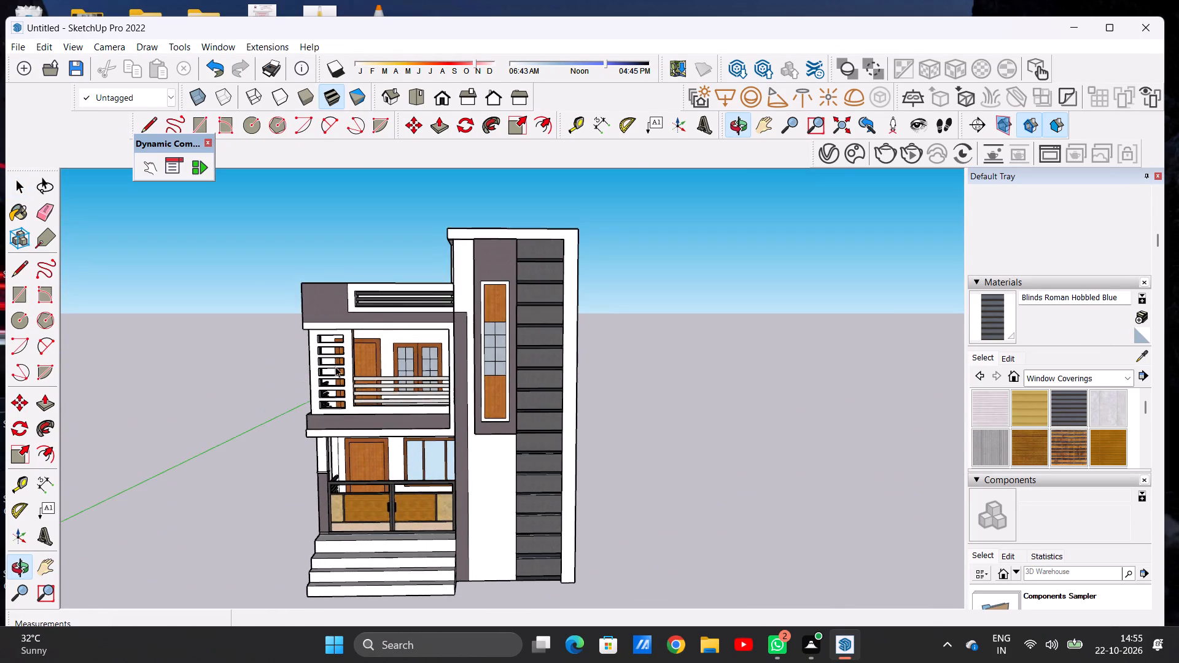
pyautogui.scroll(9, 335, 367)
pyautogui.scroll(-14, 335, 367)
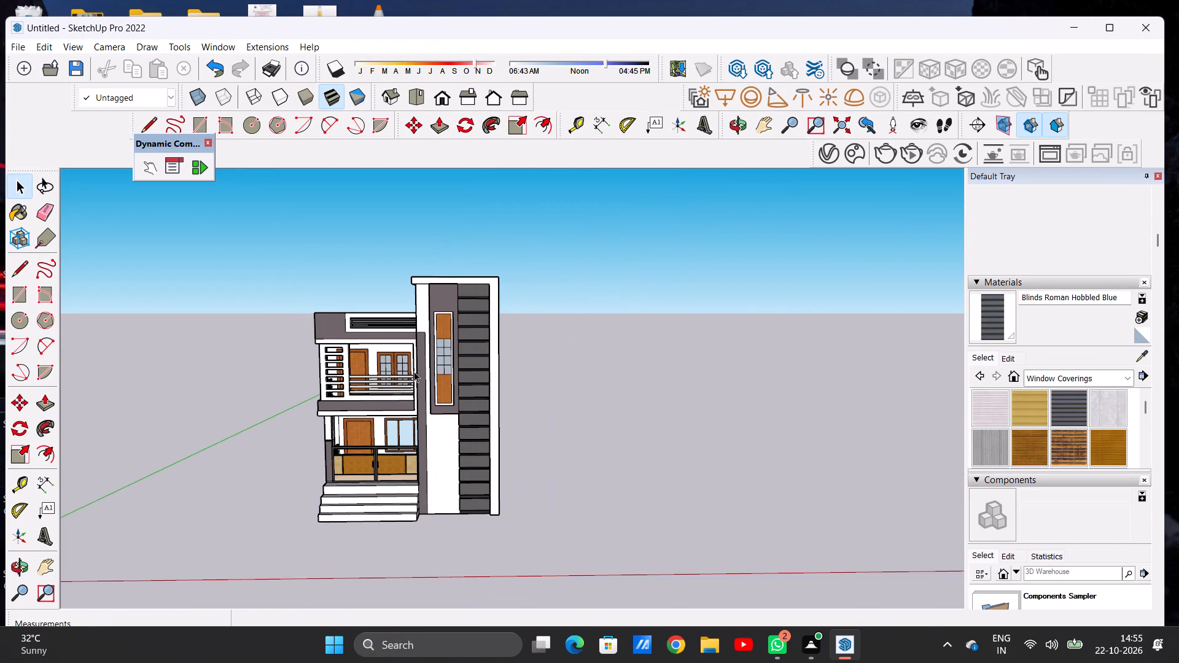
pyautogui.scroll(4, 426, 414)
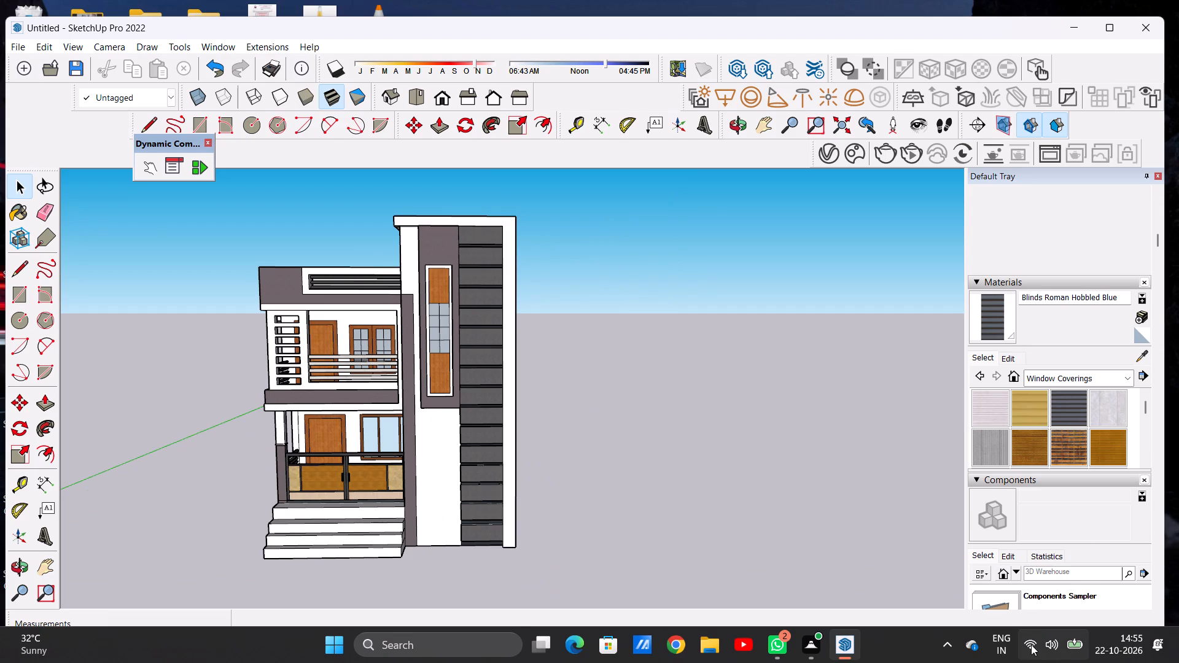
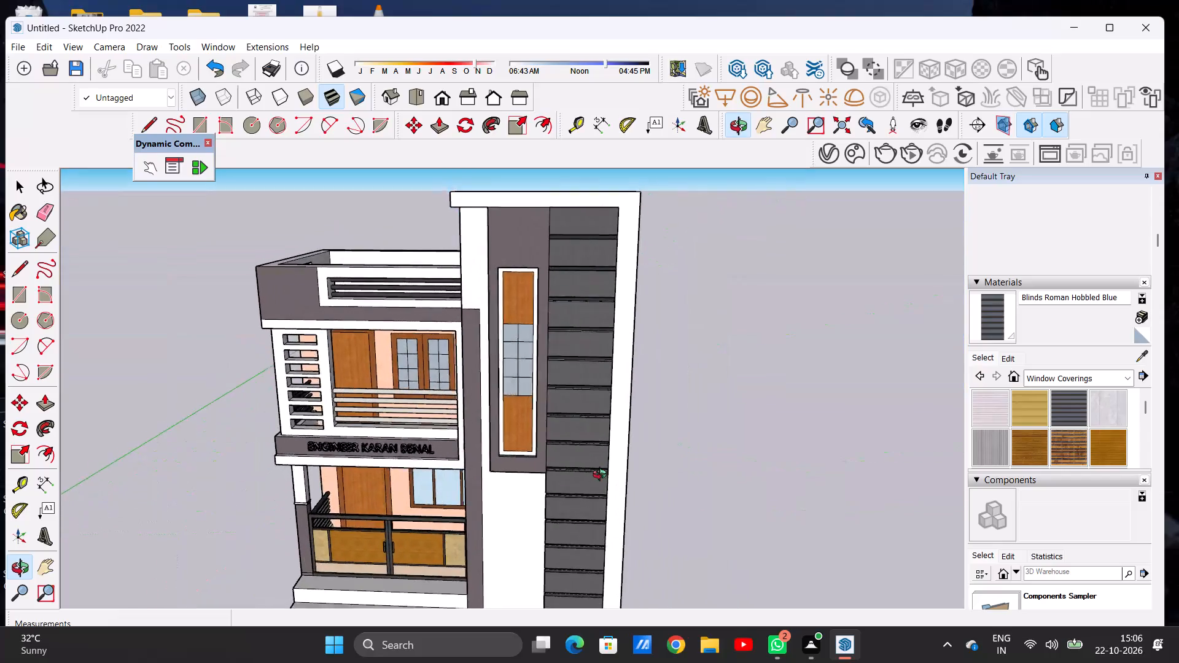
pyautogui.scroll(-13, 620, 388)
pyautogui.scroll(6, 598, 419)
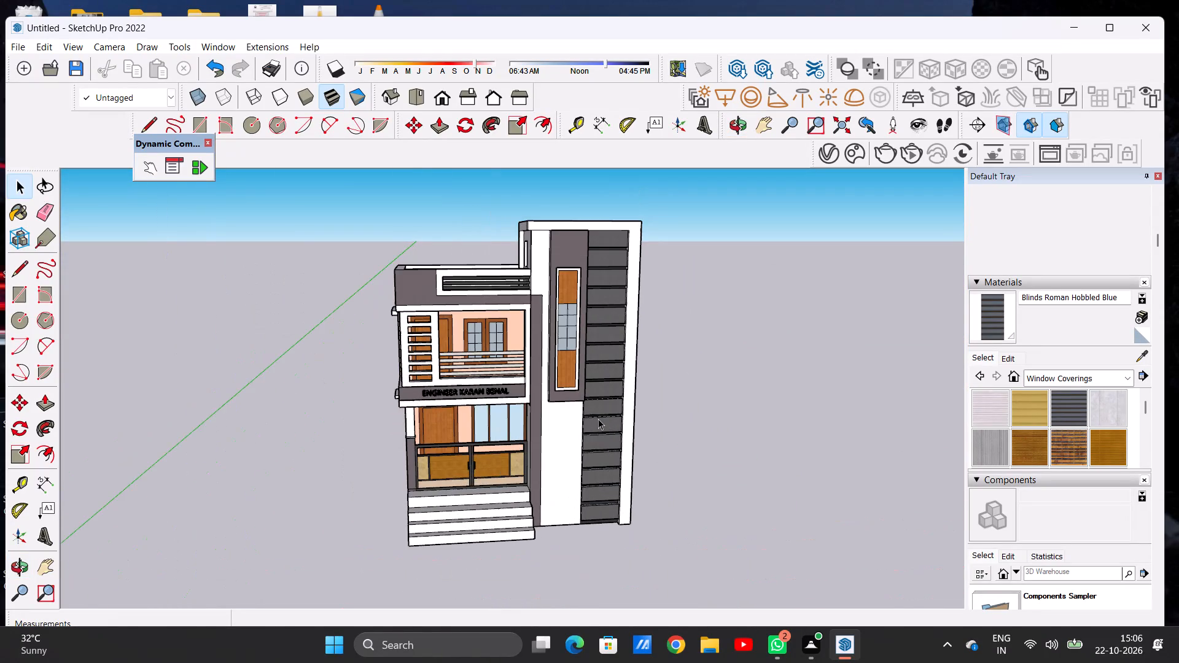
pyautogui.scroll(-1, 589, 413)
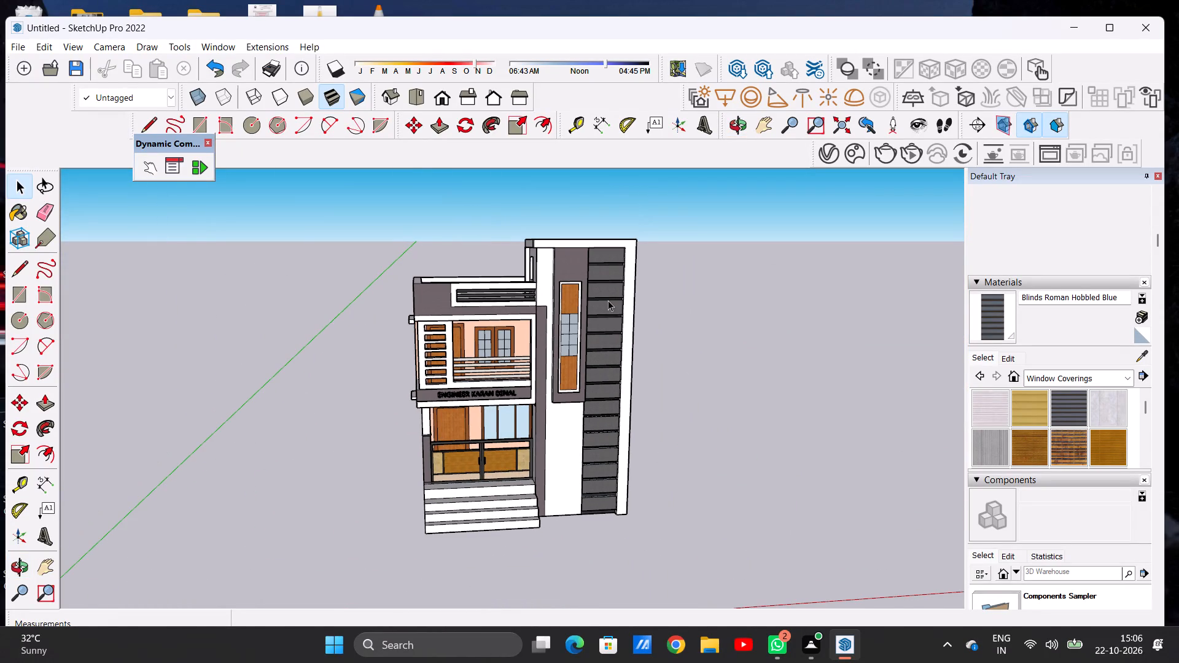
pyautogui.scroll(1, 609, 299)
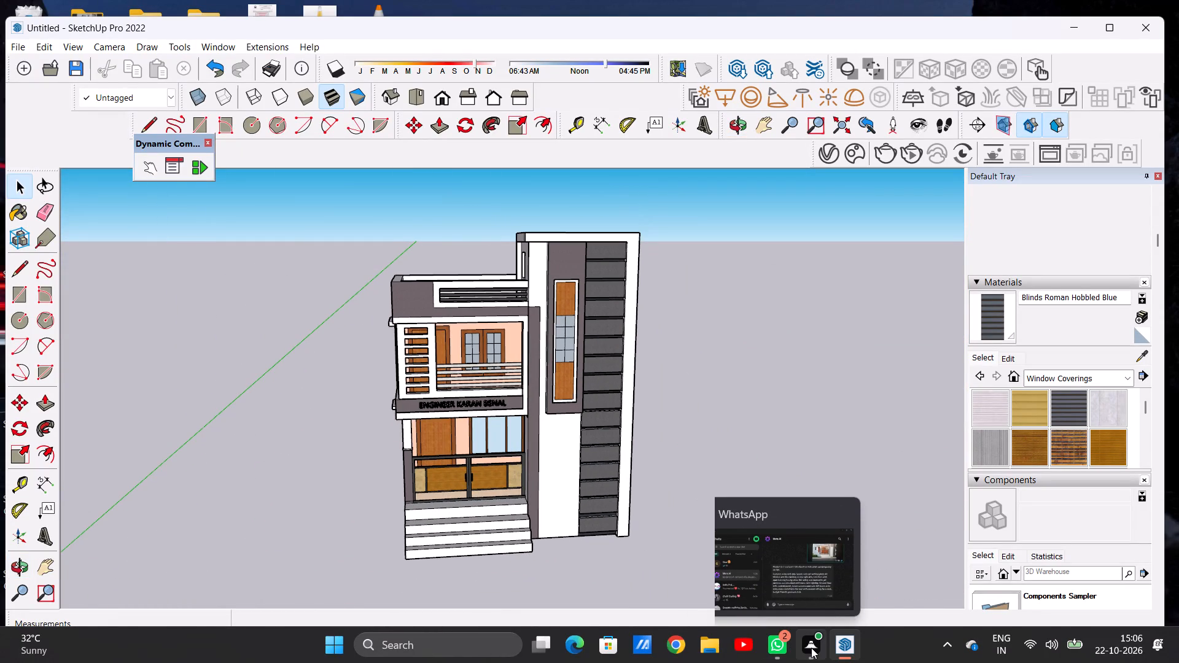